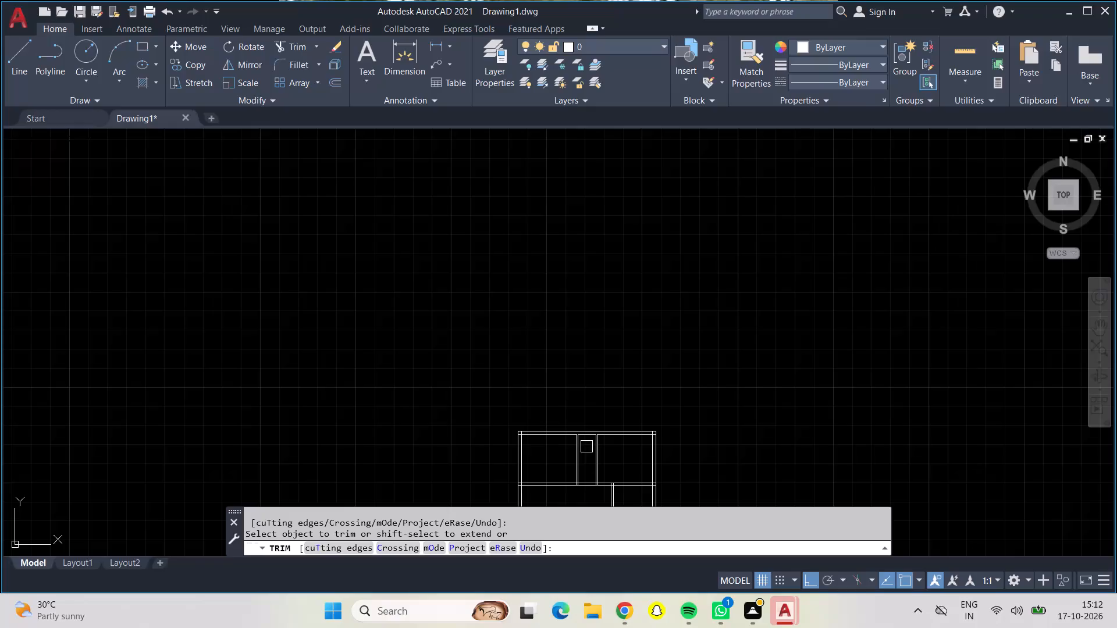
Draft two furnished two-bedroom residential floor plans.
Trim the overlapping lines where the narrow room's west partition meets the cross wall below, opening the junction between the wall faces.
middle_drag(582, 376, 511, 185)
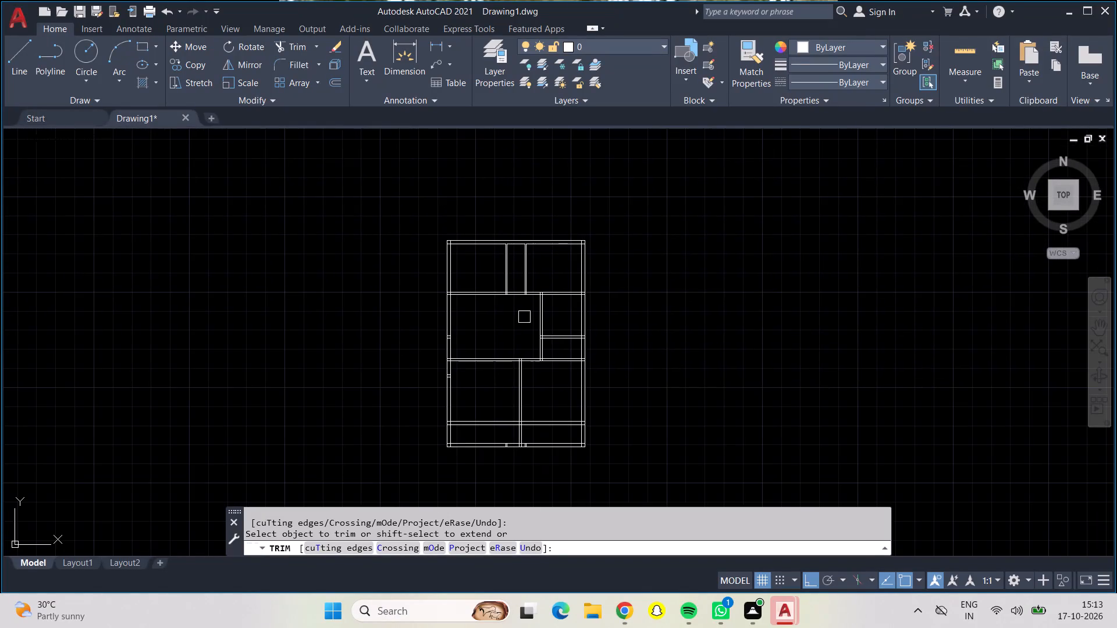
scroll(525, 339, up, 3)
scroll(525, 339, down, 1)
middle_drag(525, 339, 527, 404)
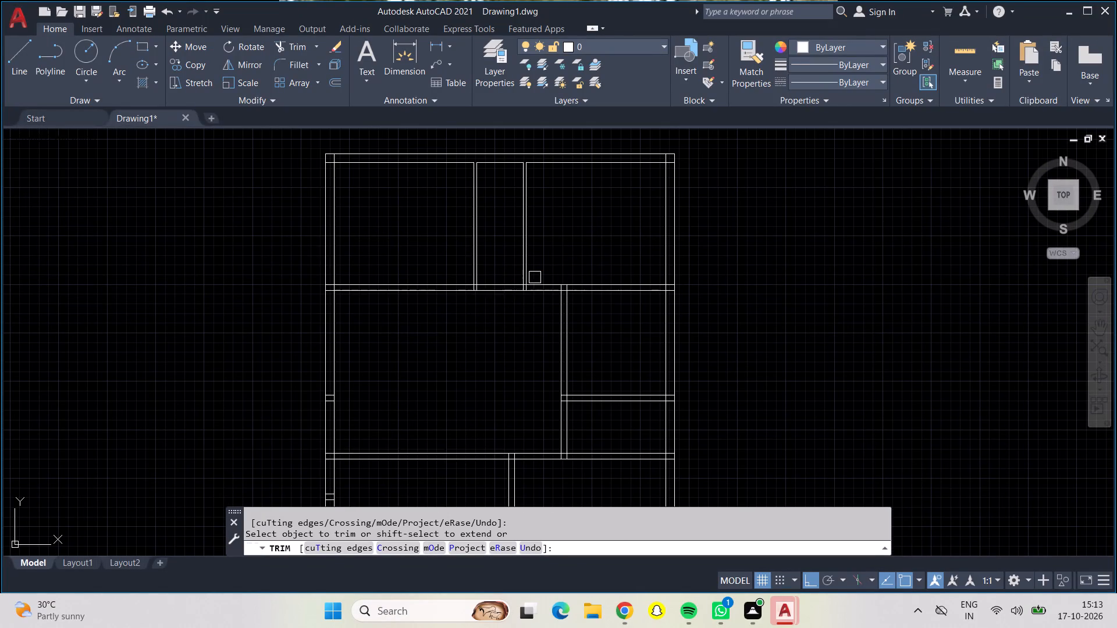
scroll(535, 277, up, 1)
scroll(535, 277, down, 2)
scroll(535, 277, up, 2)
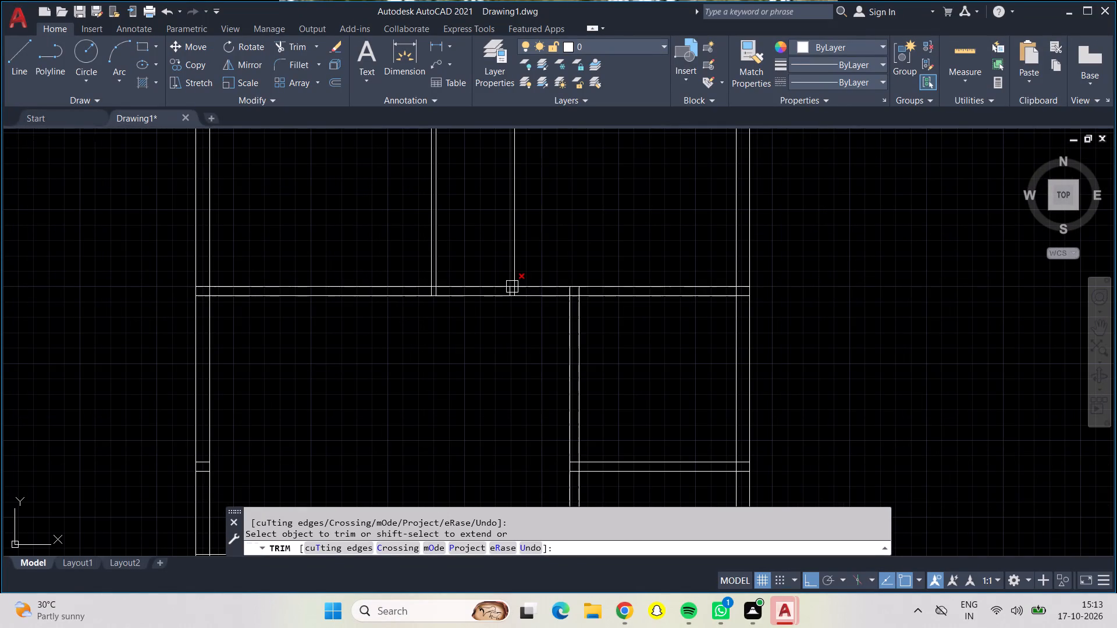
scroll(512, 288, up, 1)
scroll(515, 288, down, 1)
scroll(515, 288, up, 1)
scroll(515, 288, down, 3)
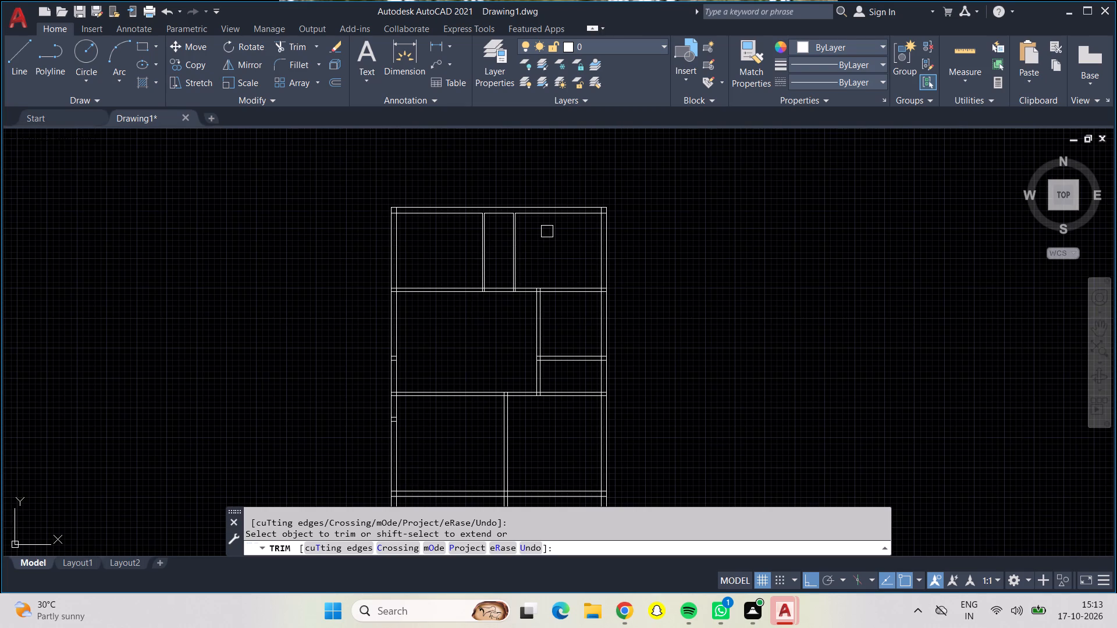
scroll(475, 264, up, 5)
scroll(475, 264, down, 1)
scroll(475, 264, up, 1)
scroll(614, 379, down, 1)
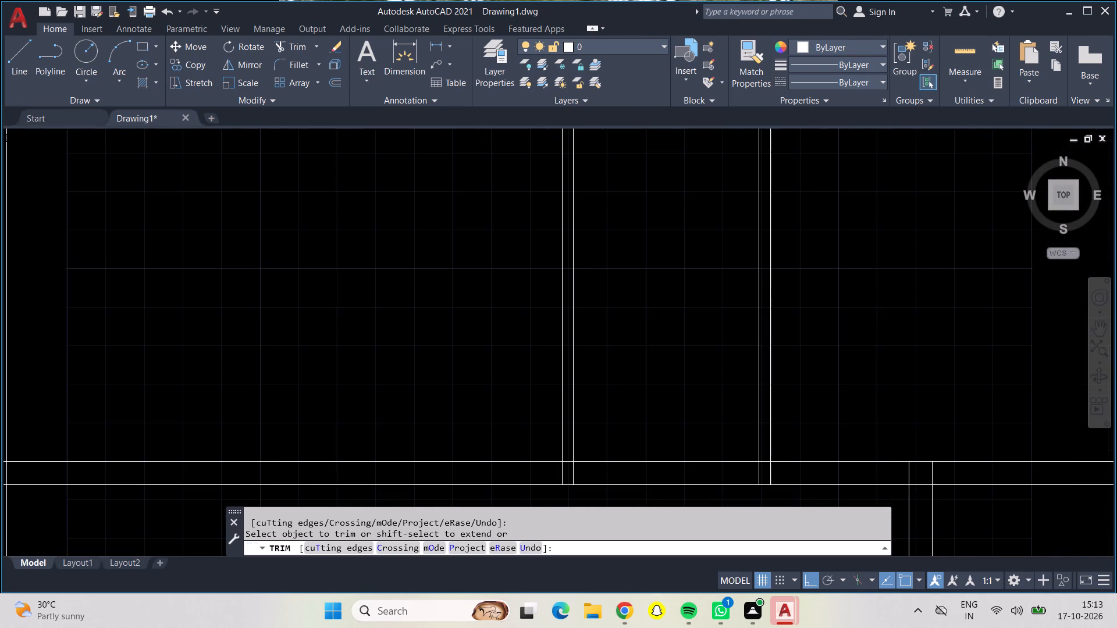
middle_drag(616, 379, 567, 240)
scroll(514, 330, down, 1)
scroll(514, 330, up, 1)
scroll(514, 330, down, 1)
scroll(514, 330, up, 1)
scroll(514, 330, down, 1)
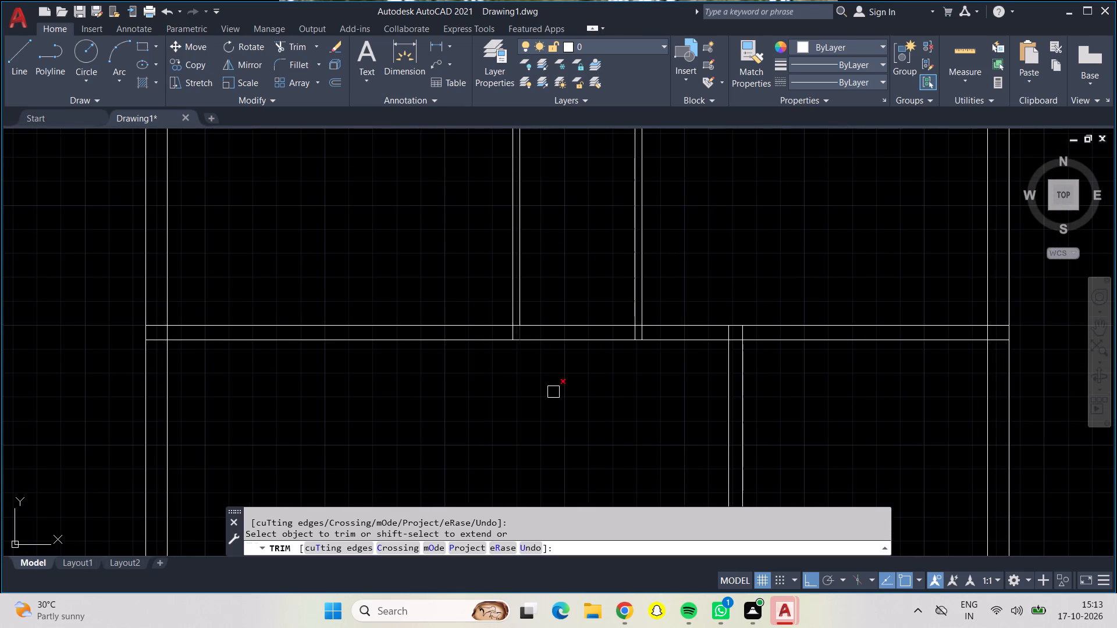
scroll(556, 396, up, 1)
scroll(556, 396, down, 1)
scroll(555, 394, up, 1)
scroll(409, 312, down, 1)
scroll(410, 308, up, 2)
scroll(533, 290, up, 4)
scroll(533, 289, down, 1)
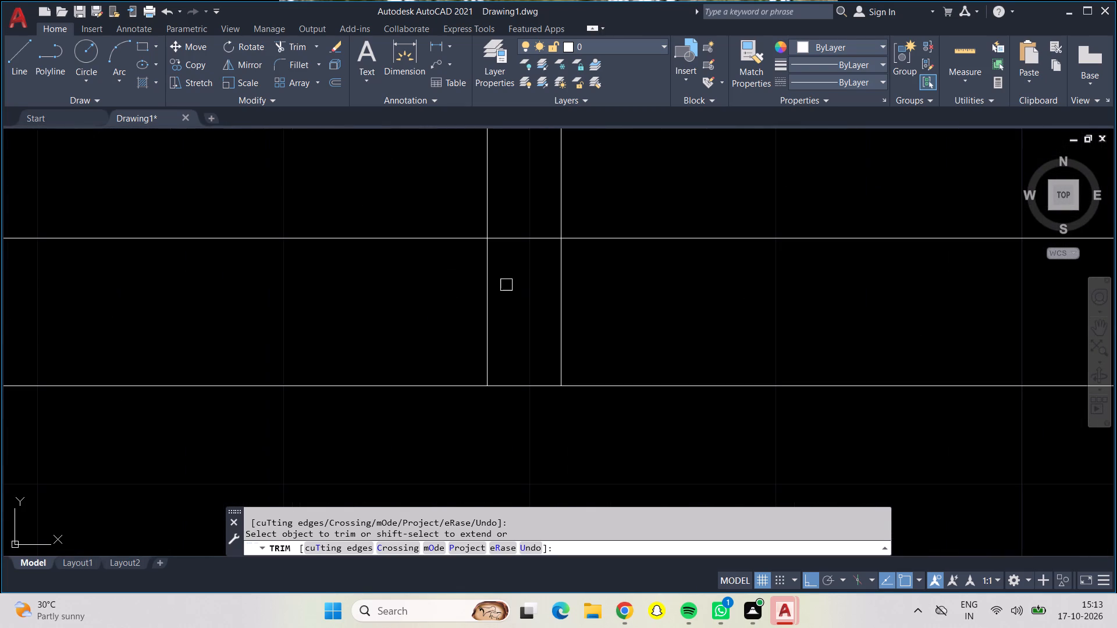
drag(443, 286, 605, 314)
drag(540, 225, 543, 261)
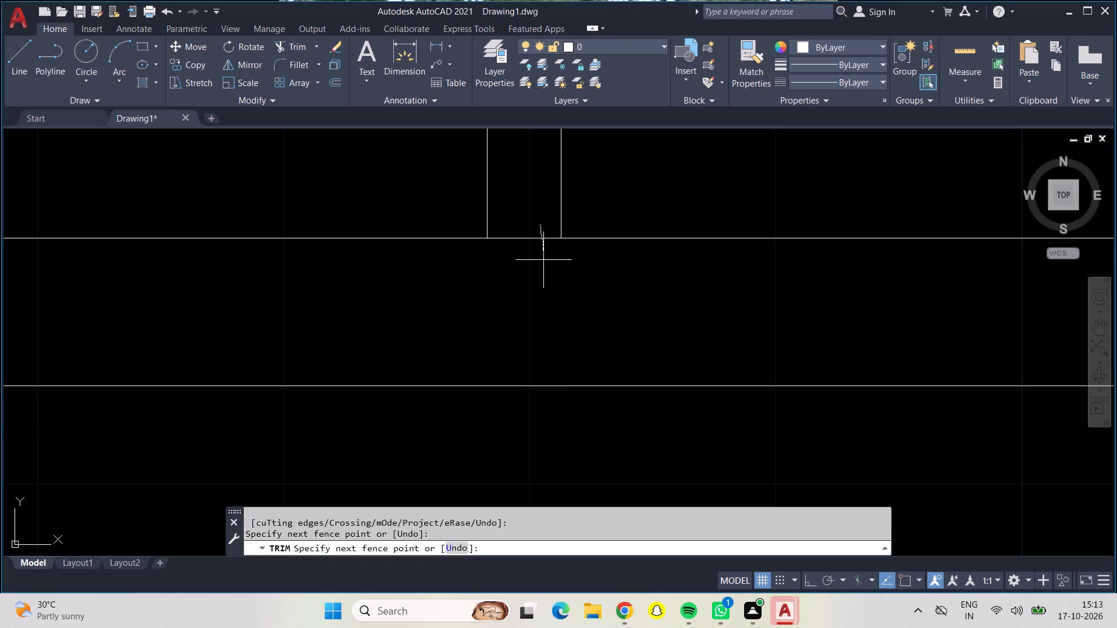
drag(543, 261, 543, 261)
click(543, 261)
scroll(682, 297, down, 1)
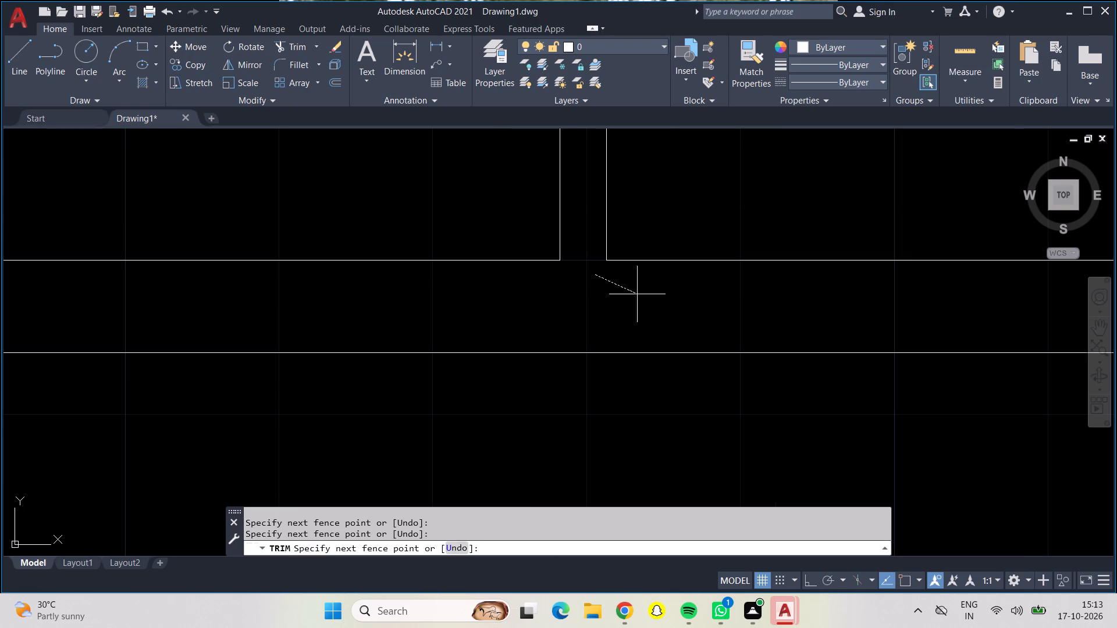
click(637, 294)
Trim the overlapping lines where the narrow room's east partition meets the same cross wall.
middle_drag(687, 304, 0, 389)
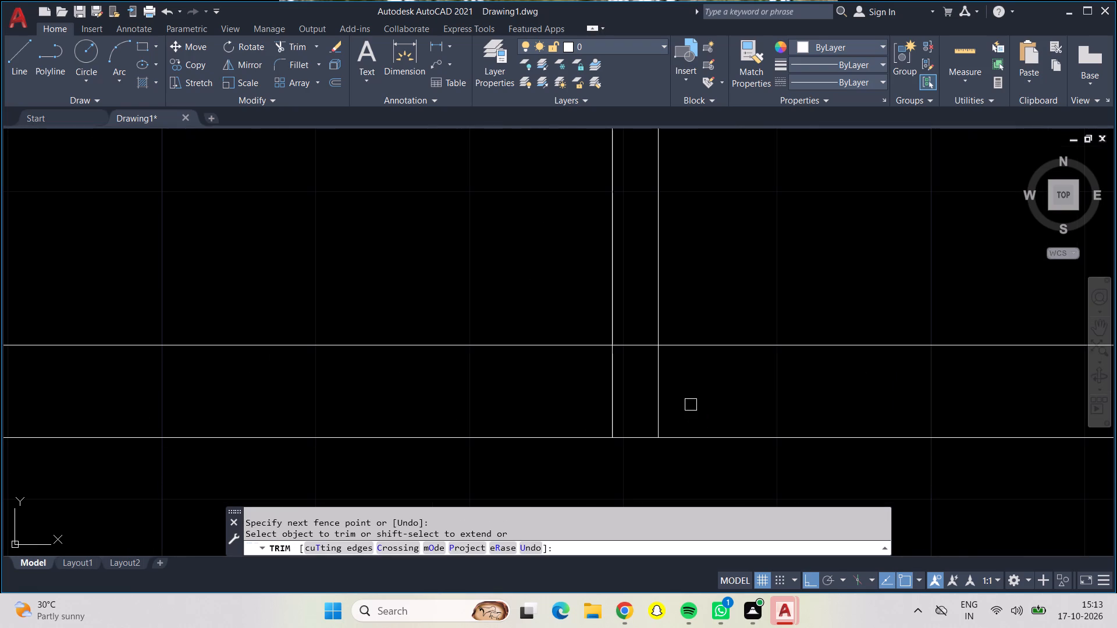
drag(686, 383, 529, 397)
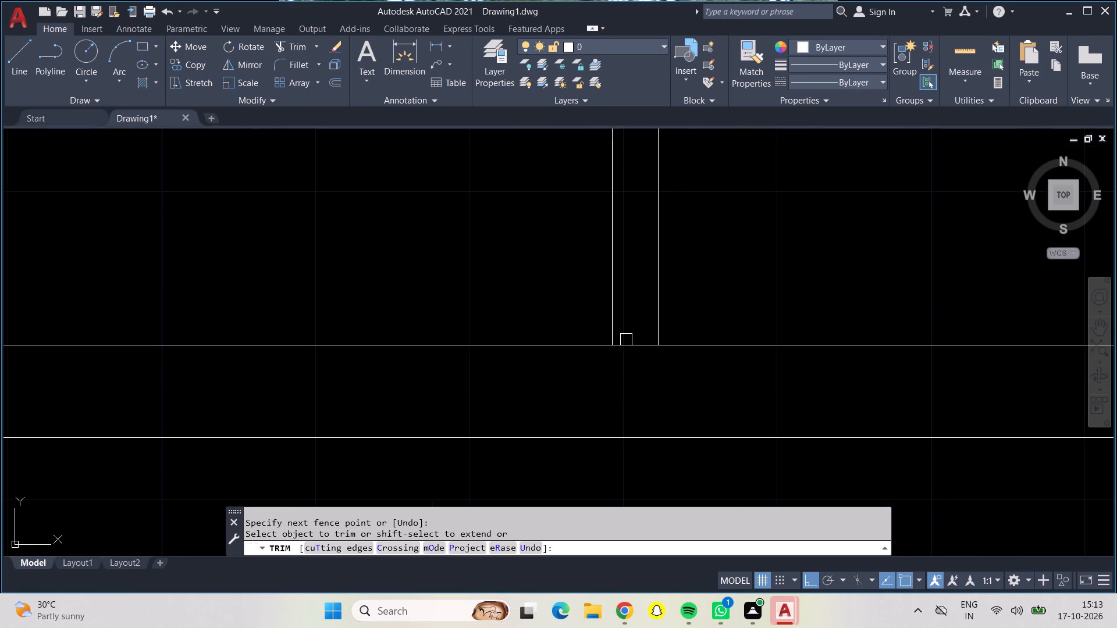
click(628, 343)
Trim the overlapping lines where the east rooms' vertical partition meets the underside of the upper cross wall.
scroll(628, 349, down, 4)
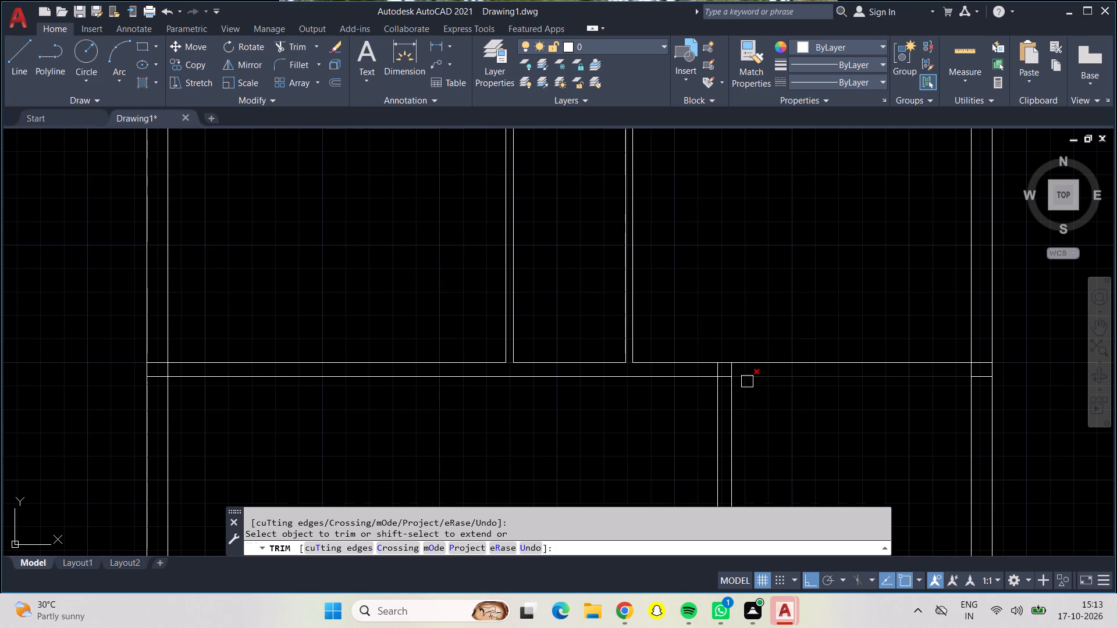
scroll(739, 377, up, 4)
scroll(737, 377, down, 1)
scroll(734, 376, up, 1)
drag(568, 330, 631, 404)
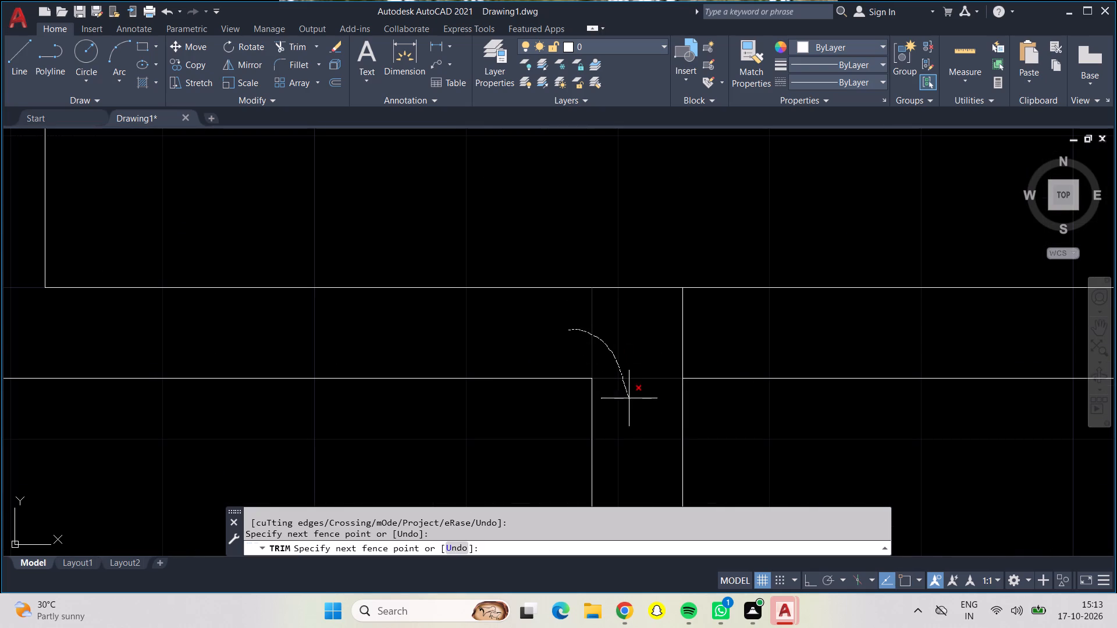
drag(631, 404, 736, 349)
Trim the west end of the wall dividing the two east rooms so it opens cleanly into their vertical partition.
scroll(731, 349, down, 4)
scroll(637, 413, down, 2)
middle_drag(633, 429, 633, 431)
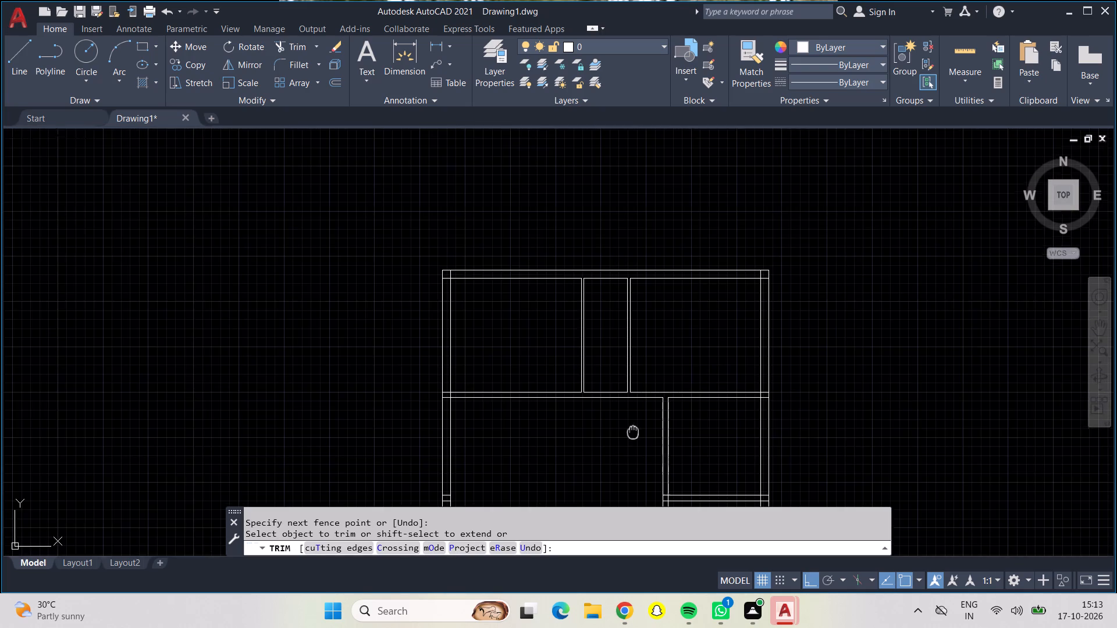
middle_drag(633, 431, 534, 170)
scroll(573, 230, up, 4)
scroll(573, 230, down, 1)
scroll(573, 230, up, 2)
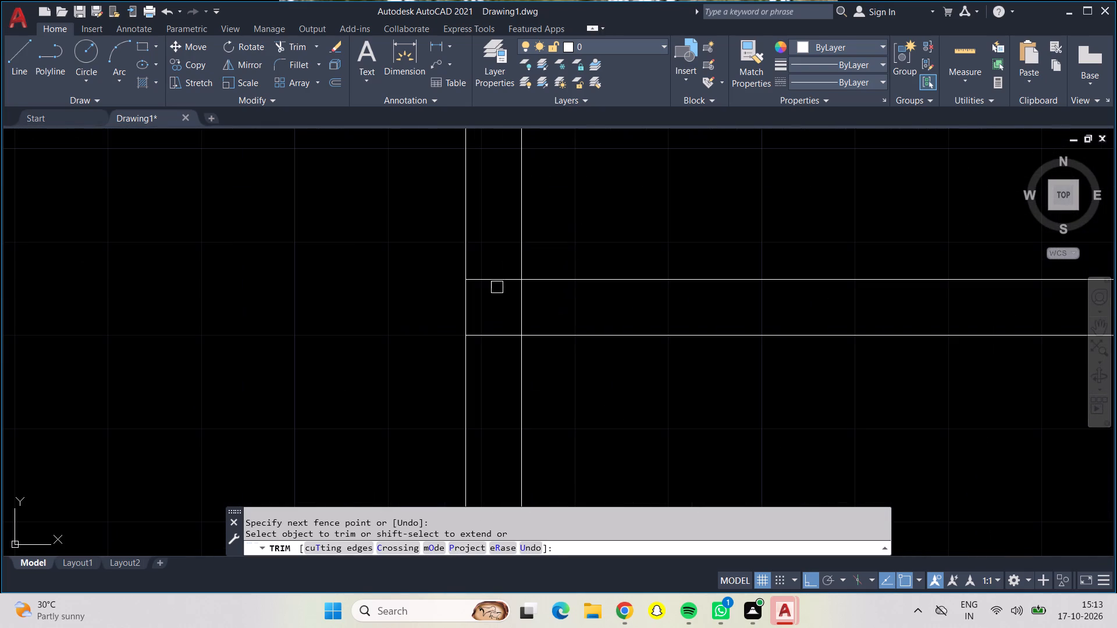
drag(497, 270, 548, 310)
Trim the overlapping lines where the wall dividing the two east rooms meets the east outer wall.
scroll(544, 325, up, 1)
scroll(544, 327, down, 2)
scroll(696, 356, down, 2)
middle_drag(699, 358, 485, 363)
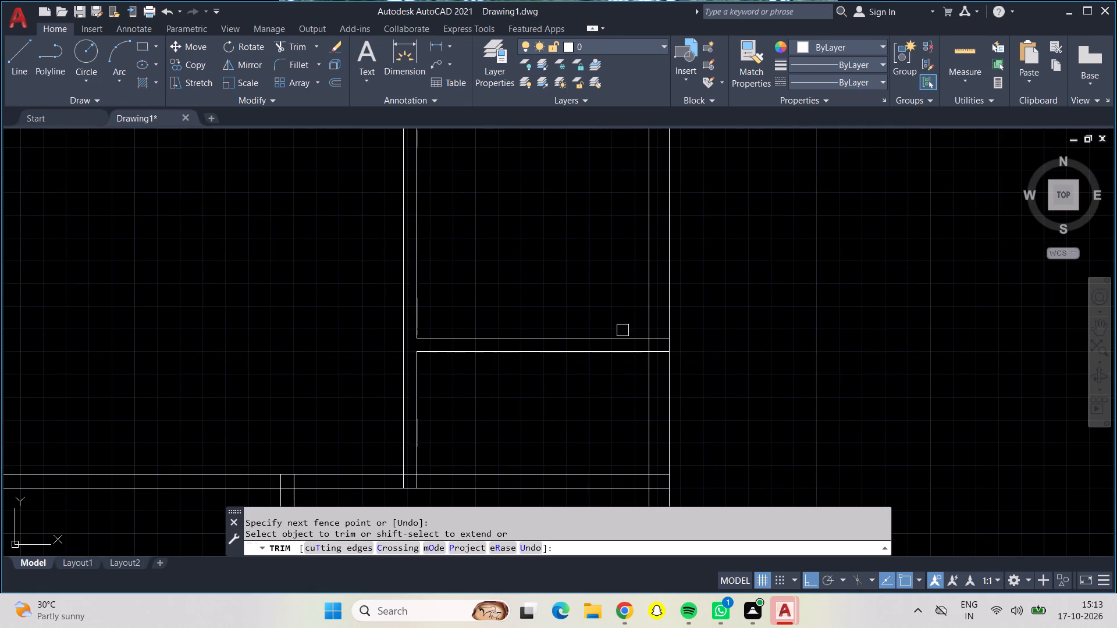
scroll(656, 342, up, 3)
scroll(655, 344, down, 2)
scroll(655, 344, up, 1)
scroll(655, 344, down, 1)
scroll(652, 366, up, 1)
scroll(652, 366, down, 1)
scroll(652, 366, up, 1)
scroll(652, 366, down, 1)
scroll(652, 364, up, 1)
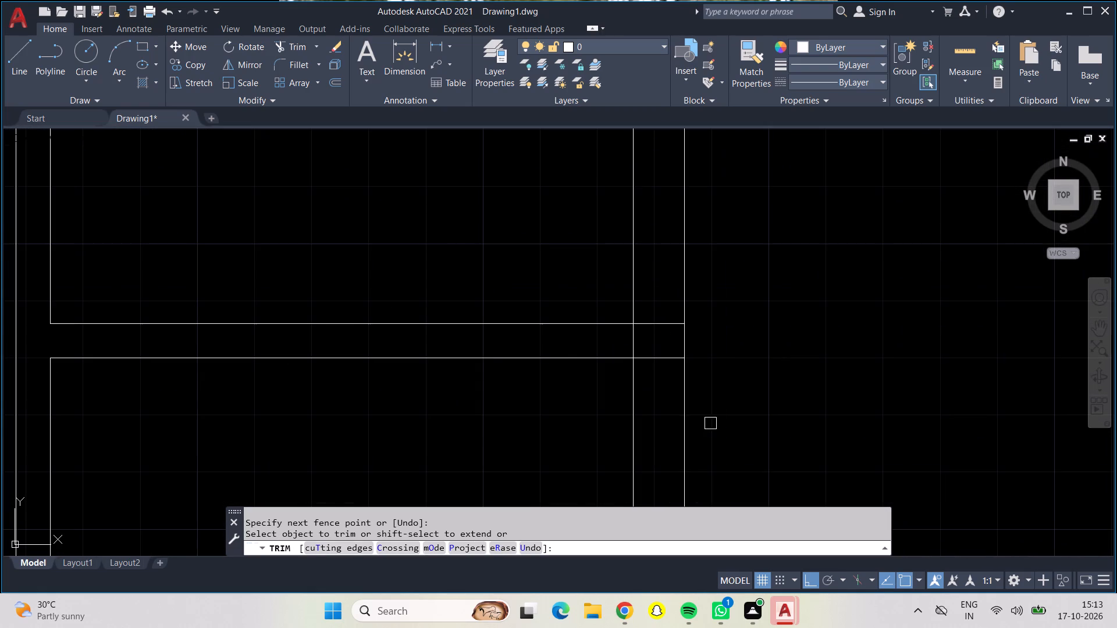
scroll(668, 415, up, 2)
drag(553, 200, 611, 194)
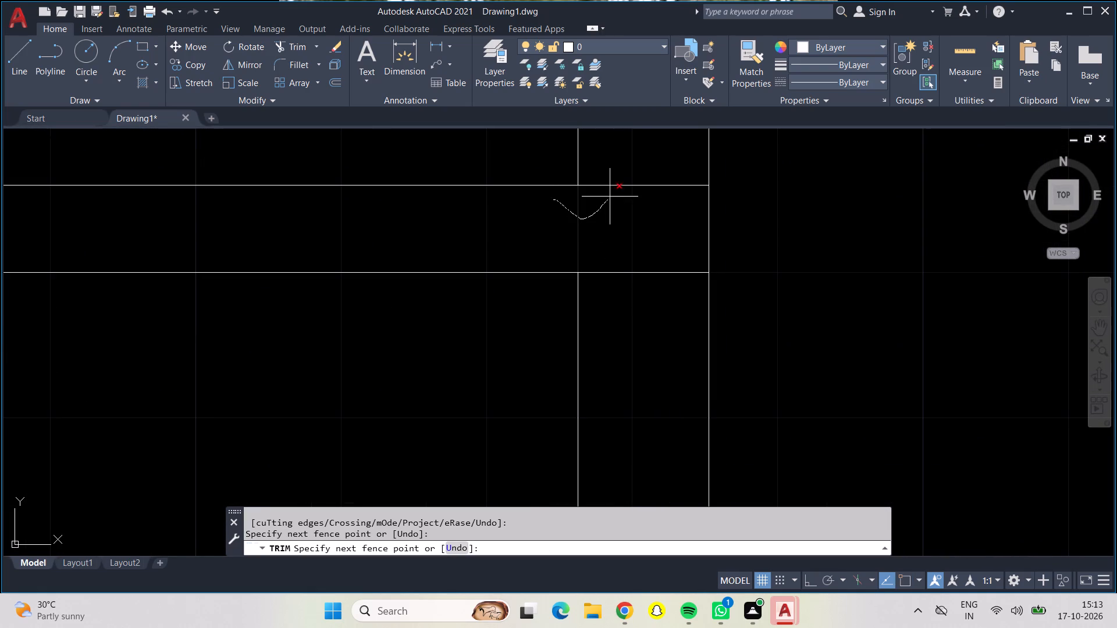
drag(611, 194, 667, 341)
Trim the overlapping lines where the upper cross wall meets the east outer wall.
scroll(658, 322, down, 2)
scroll(504, 394, down, 2)
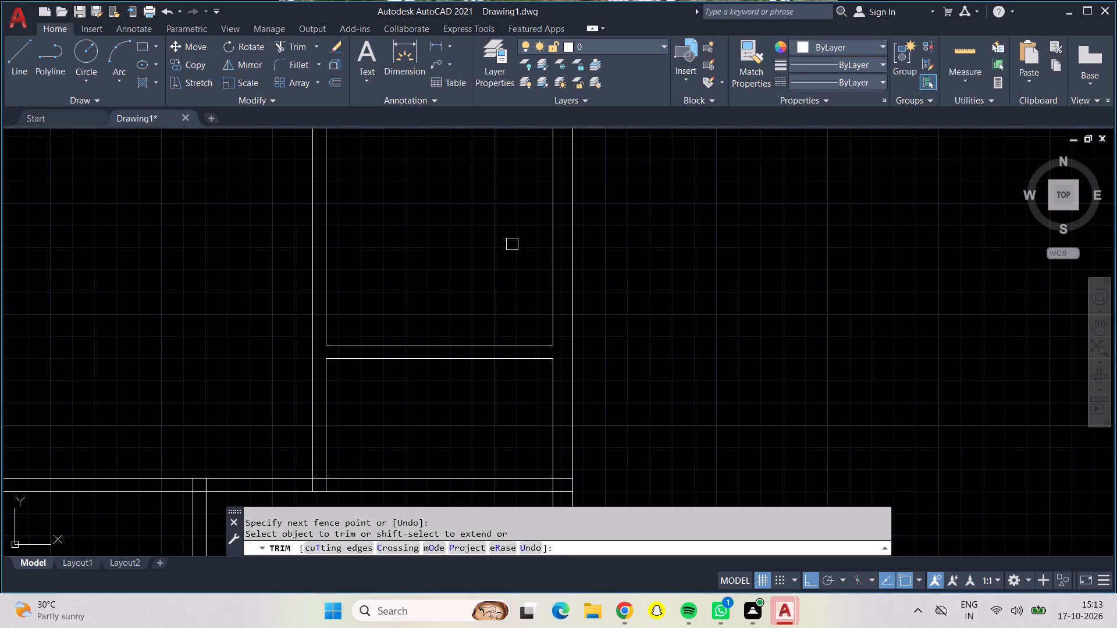
middle_drag(512, 242, 504, 427)
scroll(588, 276, down, 1)
scroll(589, 276, up, 1)
scroll(589, 276, down, 1)
scroll(589, 276, up, 1)
scroll(589, 276, down, 1)
scroll(589, 276, up, 1)
scroll(589, 276, down, 1)
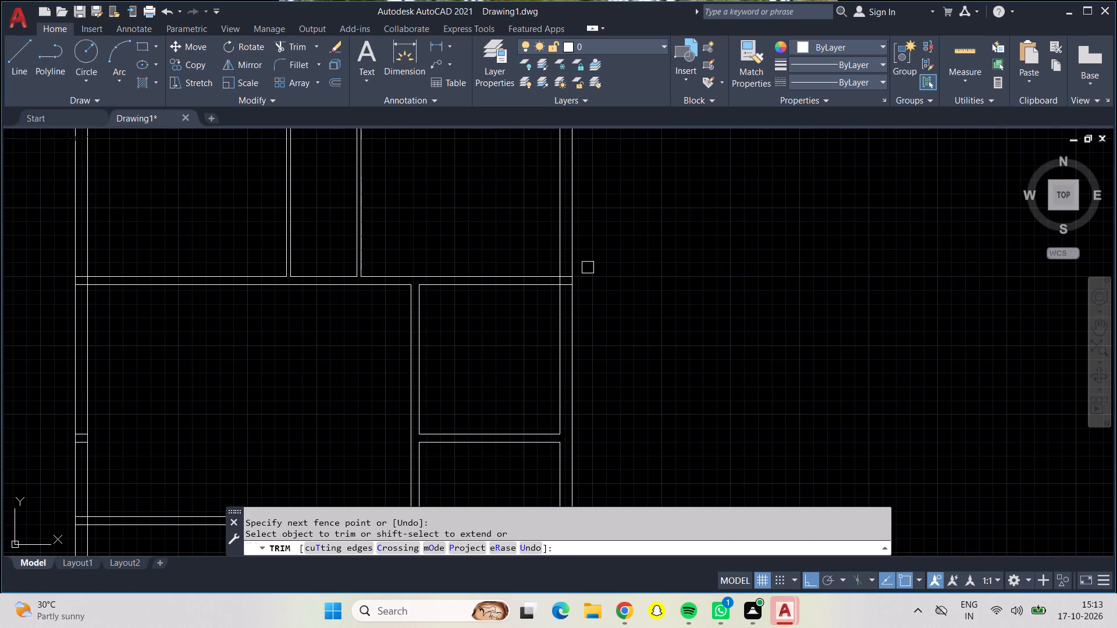
scroll(563, 270, up, 1)
scroll(563, 270, down, 1)
scroll(563, 270, up, 5)
scroll(553, 280, down, 1)
scroll(553, 280, up, 1)
scroll(553, 280, down, 1)
scroll(553, 280, up, 1)
scroll(550, 293, down, 1)
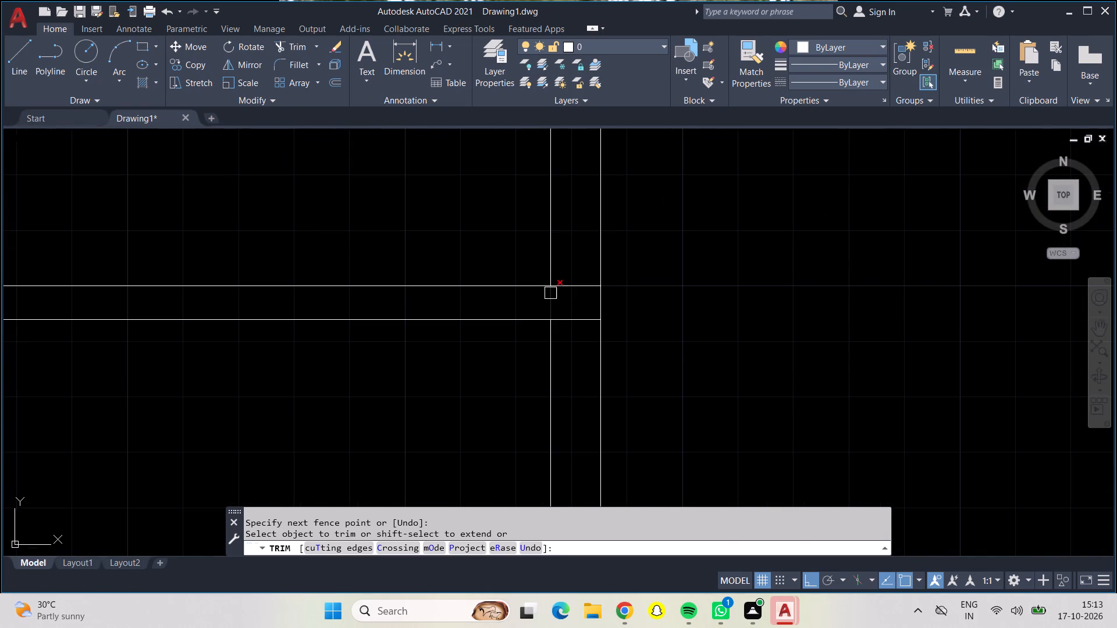
drag(533, 297, 593, 356)
Trim the overlapping inner wall lines at the plan's northeast outer corner.
scroll(520, 389, down, 4)
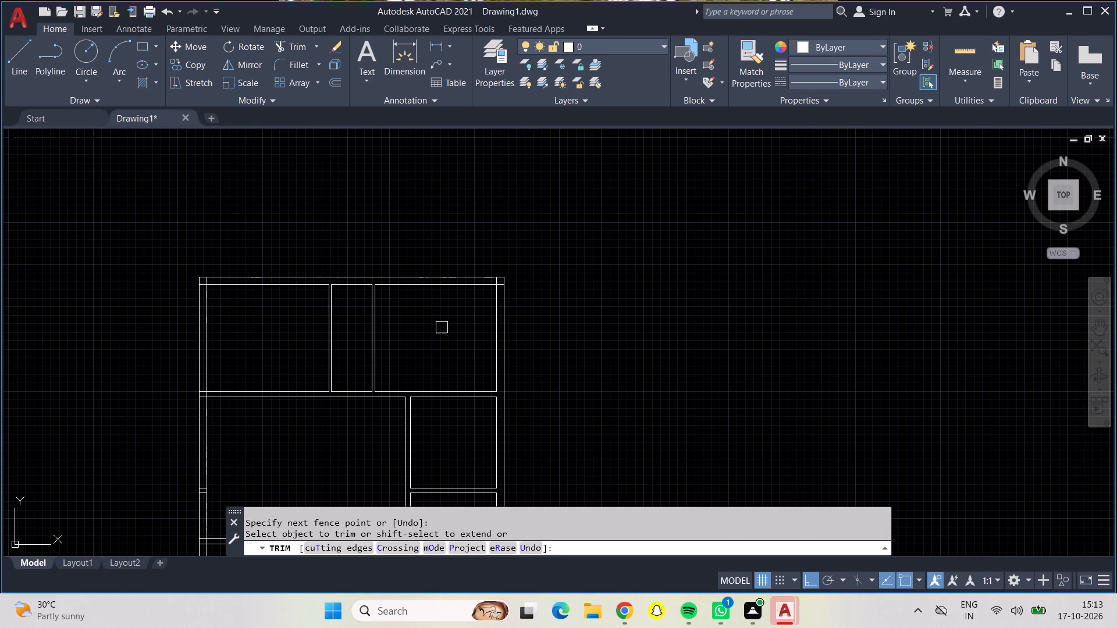
scroll(501, 281, up, 3)
scroll(500, 281, down, 1)
scroll(499, 282, up, 1)
scroll(499, 282, down, 1)
scroll(485, 277, up, 2)
scroll(485, 277, down, 1)
scroll(485, 277, up, 1)
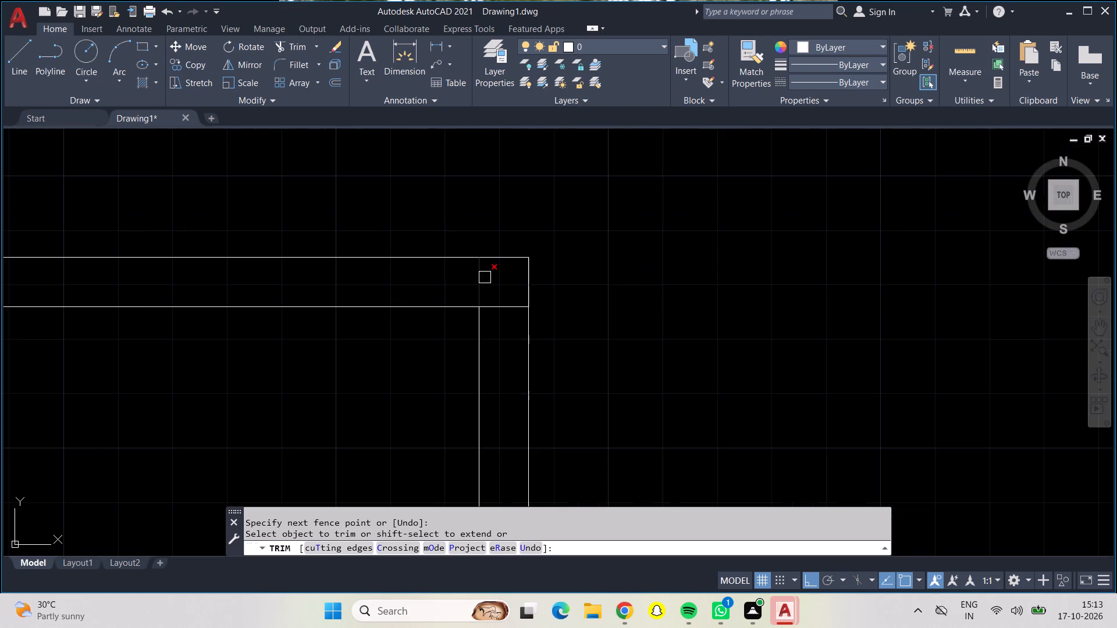
click(485, 277)
click(501, 305)
Trim the overlapping inner wall lines at the plan's northwest outer corner.
scroll(497, 304, down, 1)
scroll(497, 304, up, 1)
scroll(497, 304, down, 1)
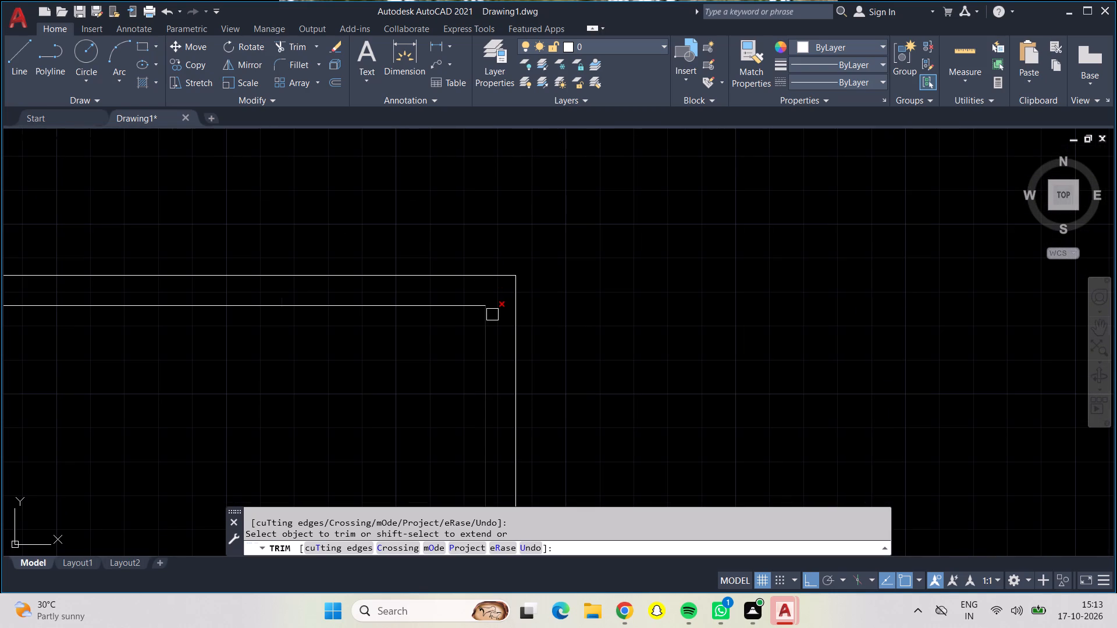
scroll(341, 380, up, 1)
scroll(340, 380, down, 3)
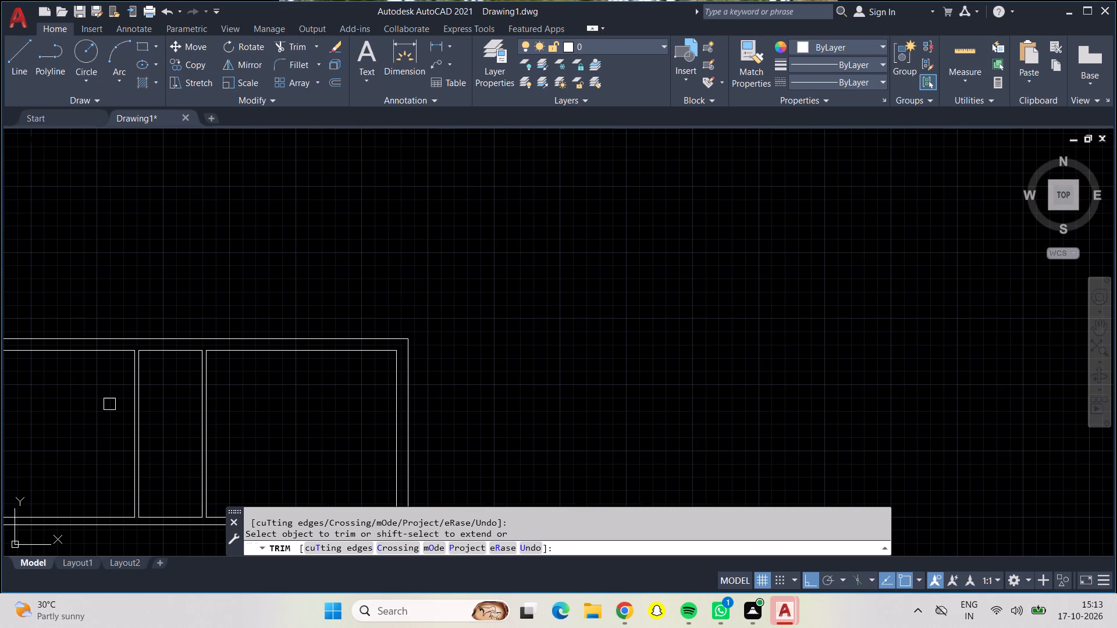
middle_drag(109, 404, 456, 397)
scroll(255, 355, up, 1)
scroll(255, 355, down, 1)
scroll(255, 355, up, 1)
scroll(255, 355, down, 1)
scroll(255, 355, up, 1)
scroll(255, 355, down, 1)
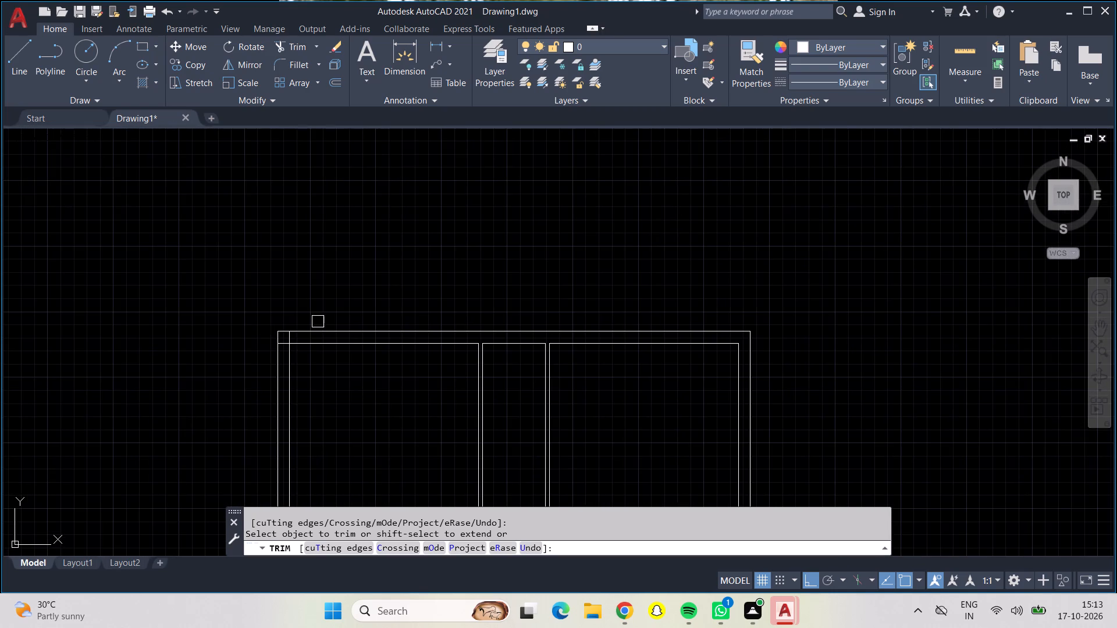
scroll(284, 356, up, 1)
scroll(284, 356, down, 1)
scroll(284, 356, up, 1)
scroll(298, 341, down, 1)
scroll(300, 341, up, 7)
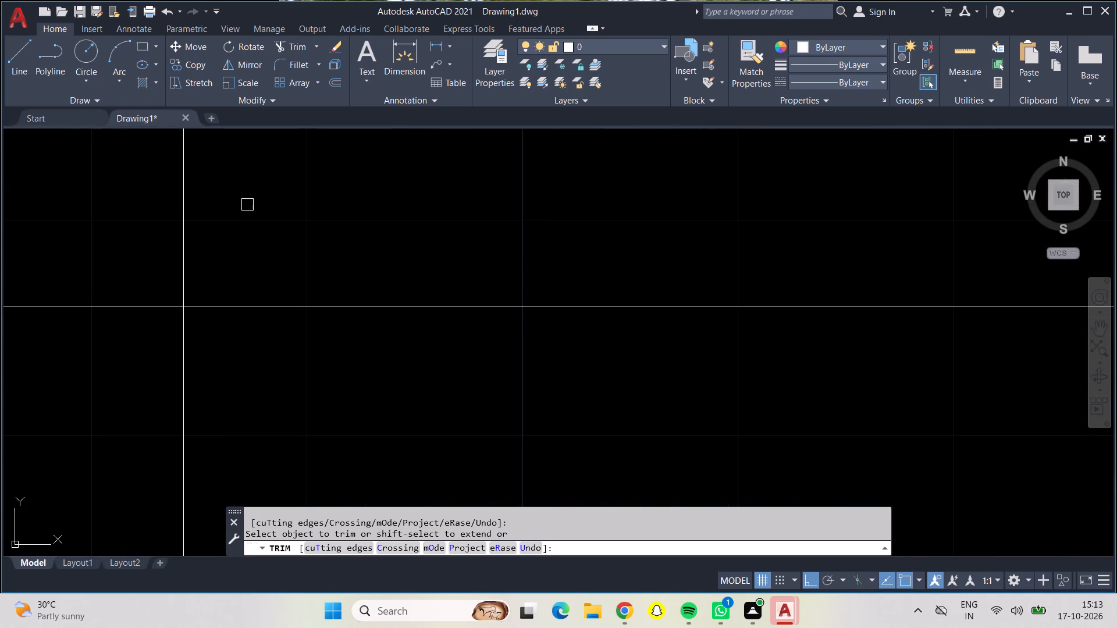
drag(247, 200, 131, 328)
Trim the west outer wall's inner line above the lower face of the upper cross wall.
scroll(131, 328, down, 4)
scroll(135, 331, up, 1)
scroll(163, 345, down, 1)
middle_drag(237, 390, 289, 123)
middle_drag(230, 404, 237, 198)
scroll(201, 298, up, 5)
scroll(201, 298, down, 1)
scroll(201, 298, up, 2)
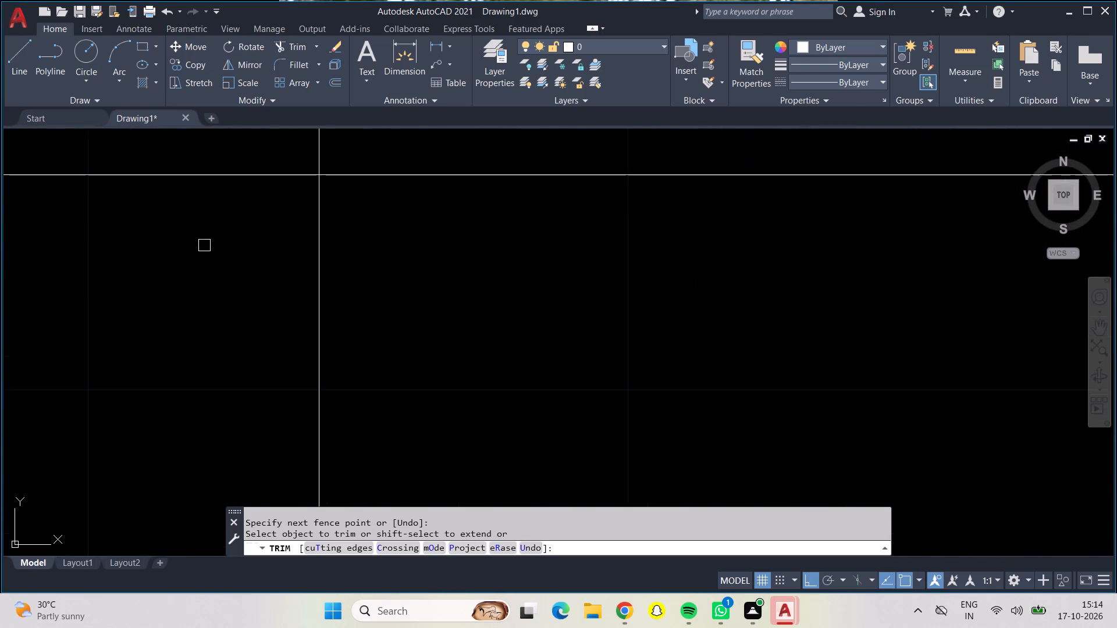
middle_drag(204, 238, 207, 466)
drag(341, 265, 361, 269)
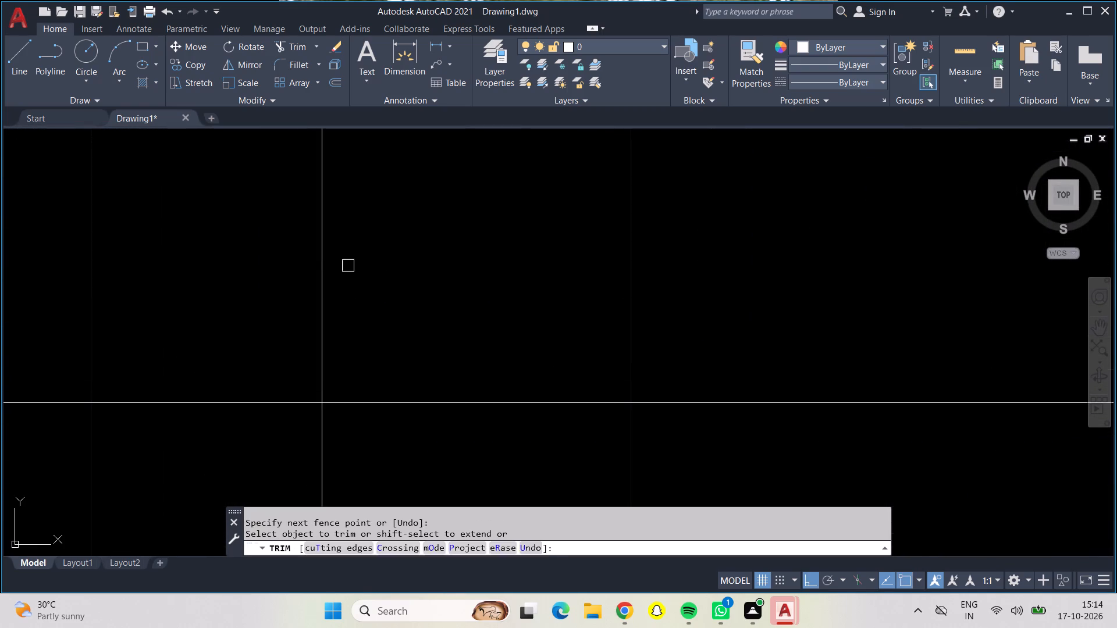
drag(337, 266, 268, 272)
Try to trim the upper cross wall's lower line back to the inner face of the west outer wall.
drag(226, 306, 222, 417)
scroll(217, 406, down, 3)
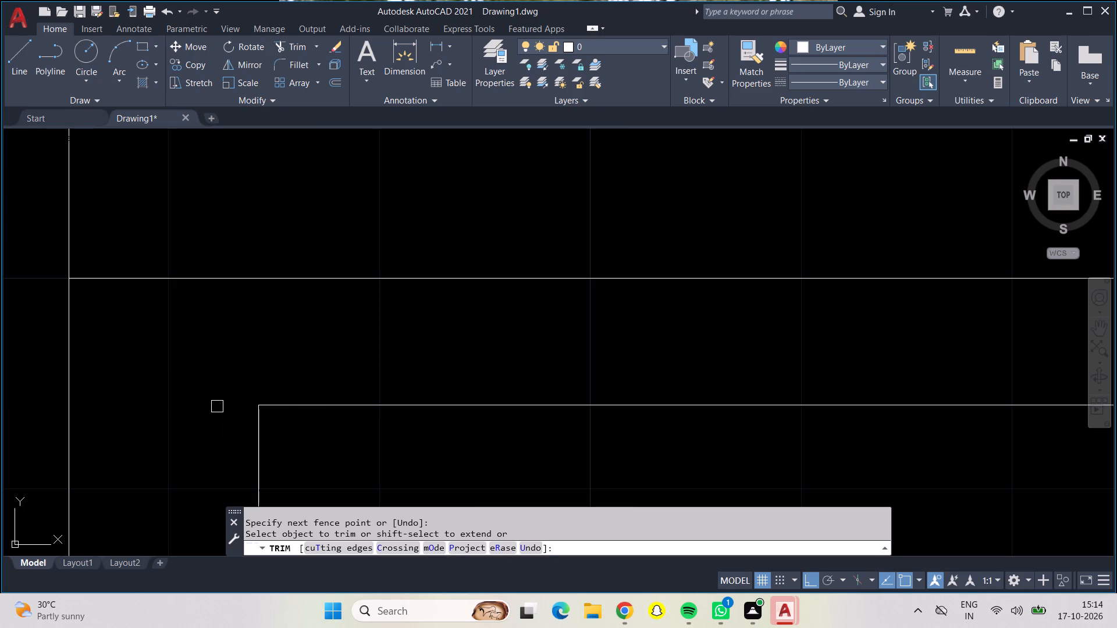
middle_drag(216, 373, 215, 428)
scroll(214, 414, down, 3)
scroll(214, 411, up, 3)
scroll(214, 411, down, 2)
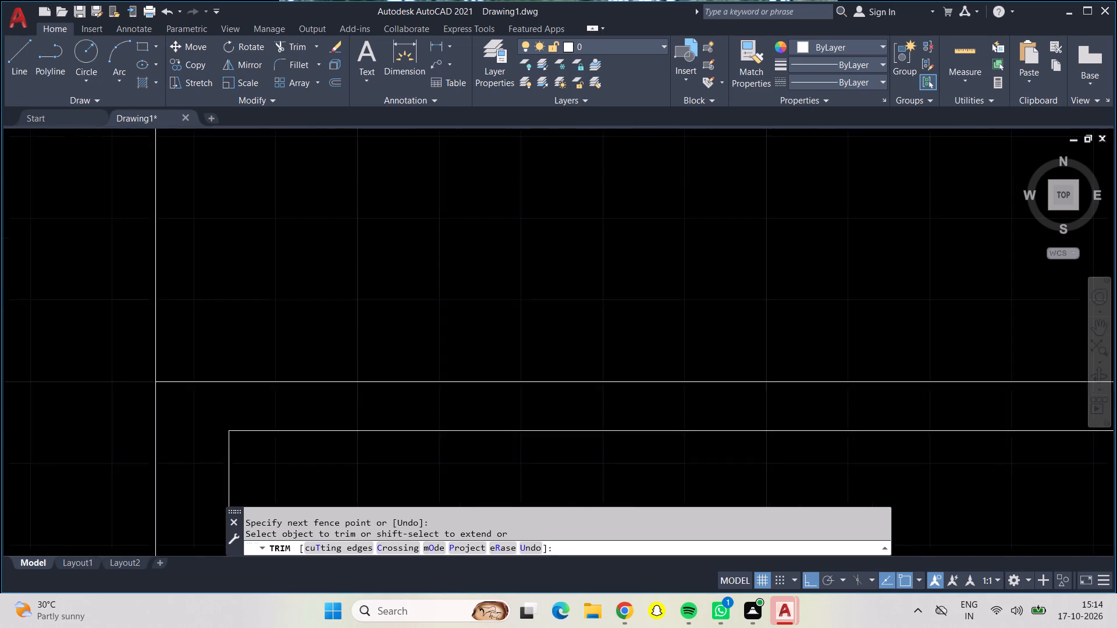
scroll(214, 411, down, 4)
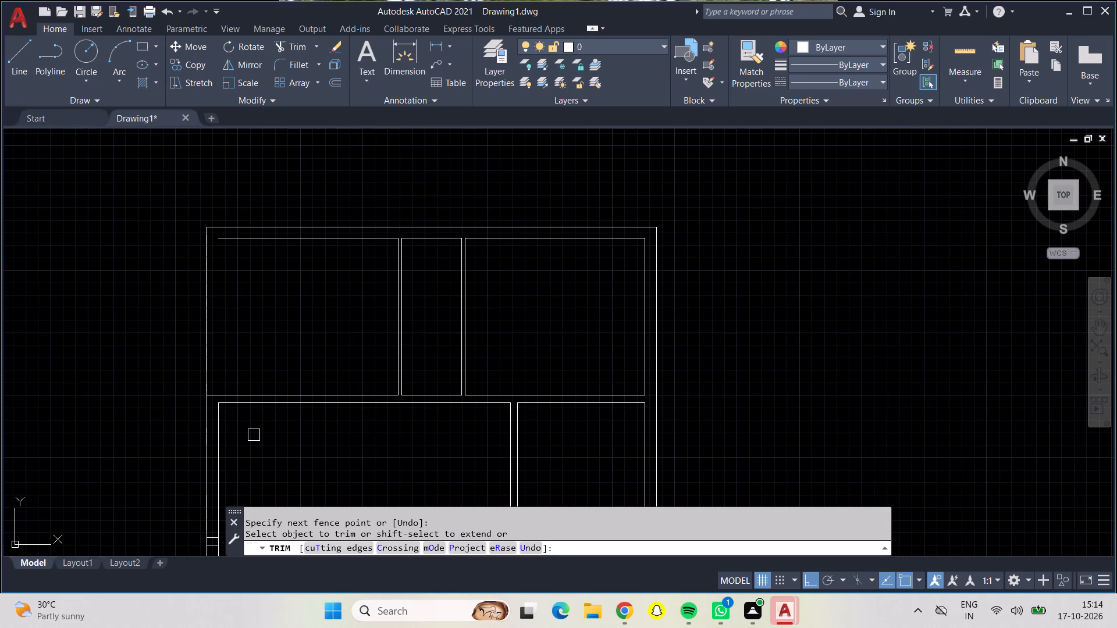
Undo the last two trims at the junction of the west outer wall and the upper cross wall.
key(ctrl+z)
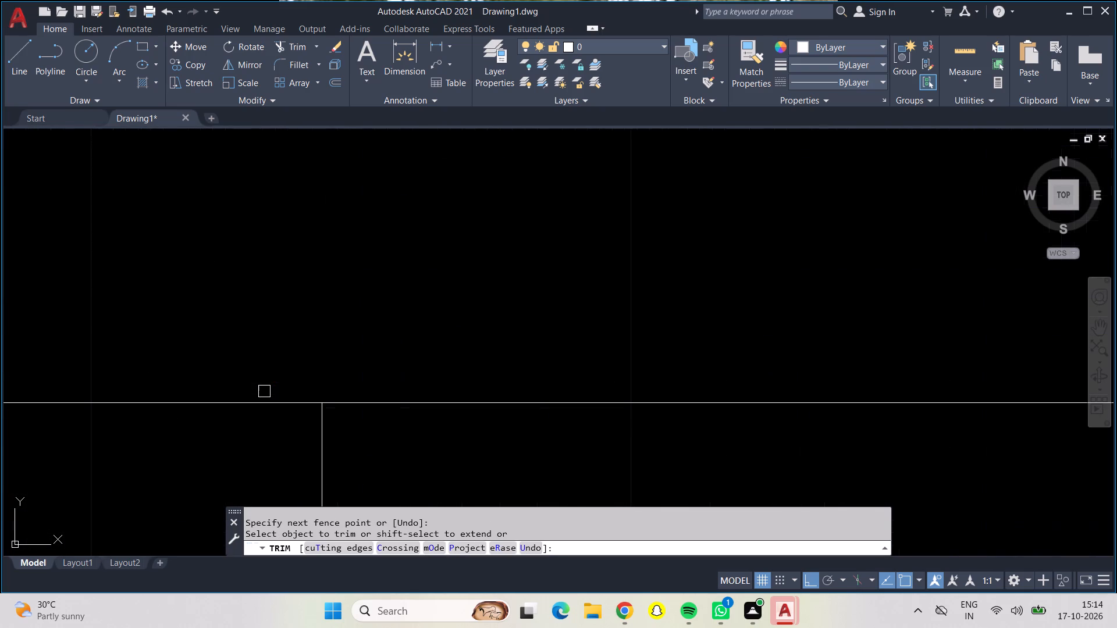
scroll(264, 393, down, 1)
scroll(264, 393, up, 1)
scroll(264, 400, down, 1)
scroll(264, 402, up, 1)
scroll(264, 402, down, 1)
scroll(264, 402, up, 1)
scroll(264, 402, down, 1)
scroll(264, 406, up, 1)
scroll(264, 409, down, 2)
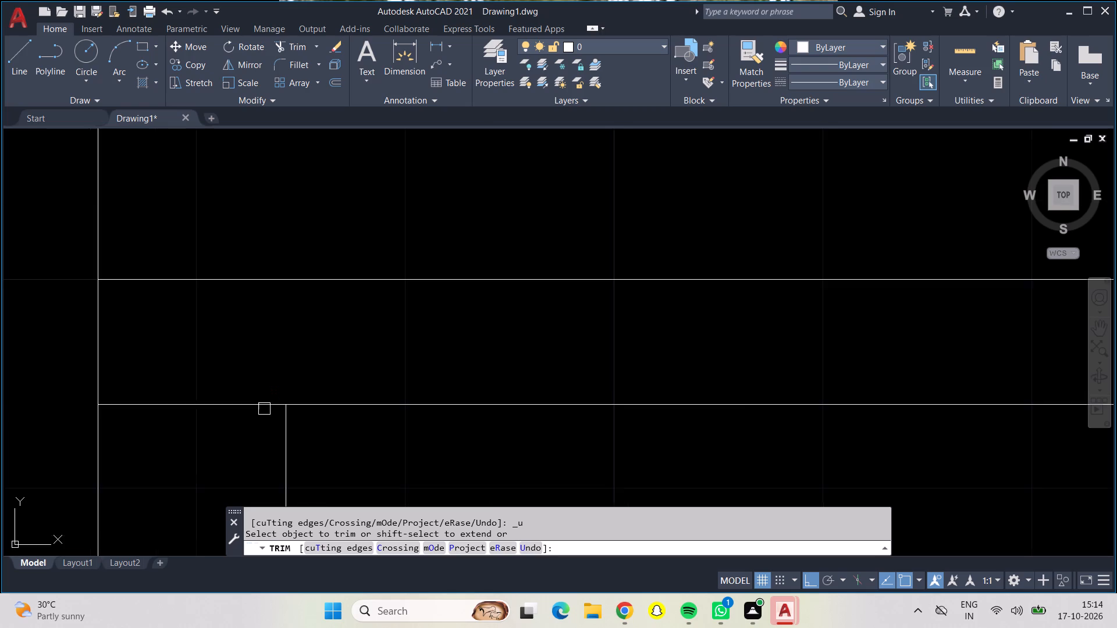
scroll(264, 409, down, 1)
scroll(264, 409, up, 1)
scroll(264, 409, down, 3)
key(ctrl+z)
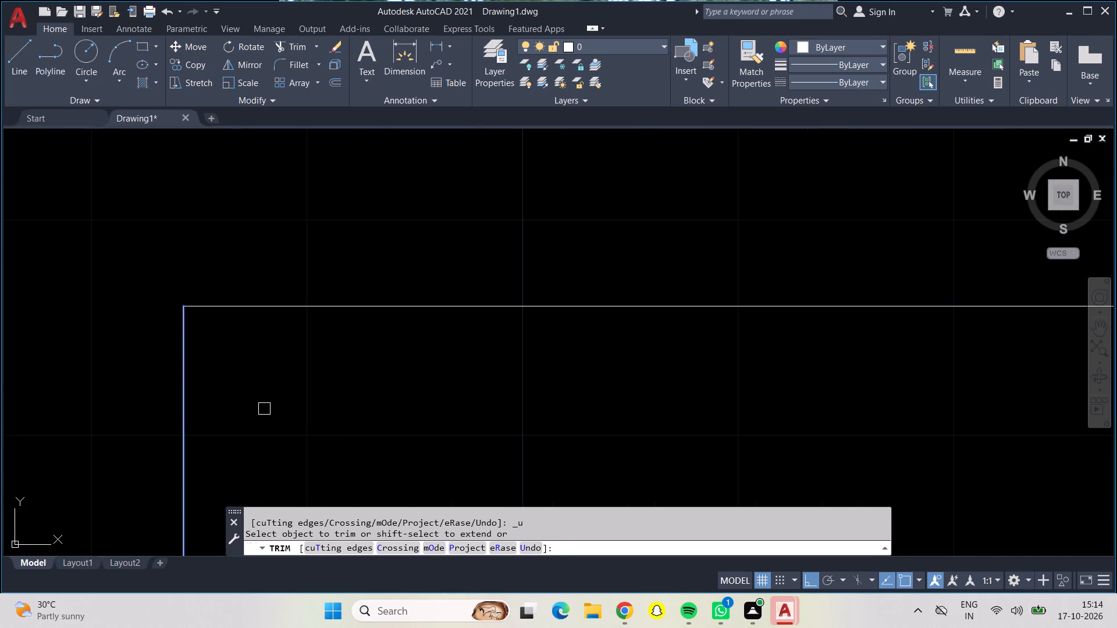
Trim the overlapping wall lines where the upper cross wall meets the west outer wall, leaving the junction open.
ctrl+scroll(264, 409, down, 4)
scroll(264, 410, up, 1)
scroll(264, 411, down, 1)
middle_drag(304, 449, 289, 416)
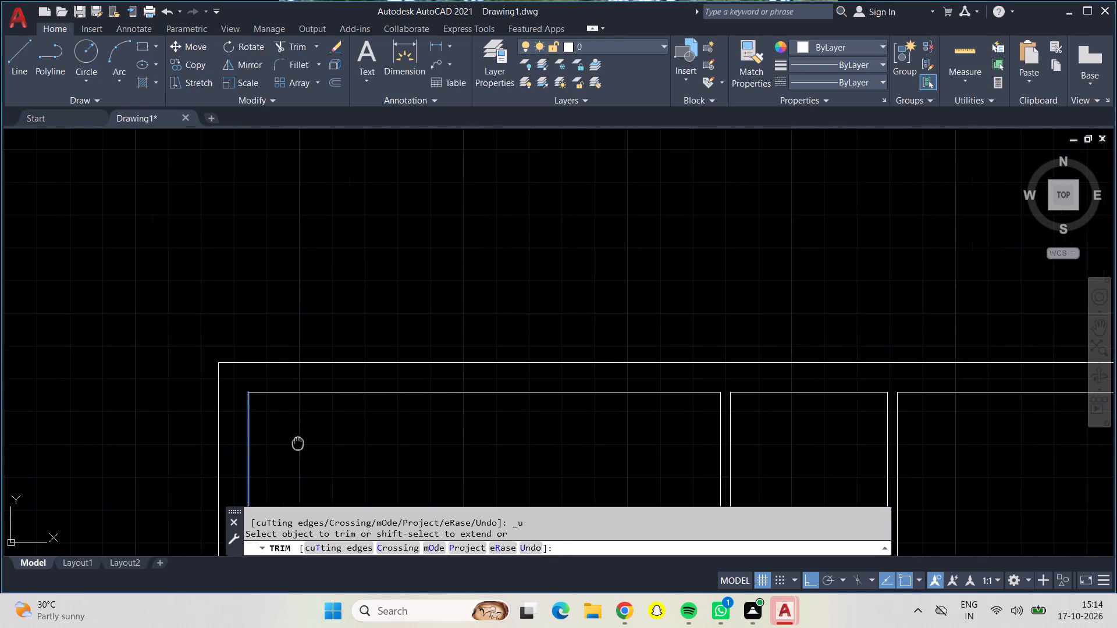
middle_drag(289, 416, 297, 223)
middle_drag(294, 420, 279, 187)
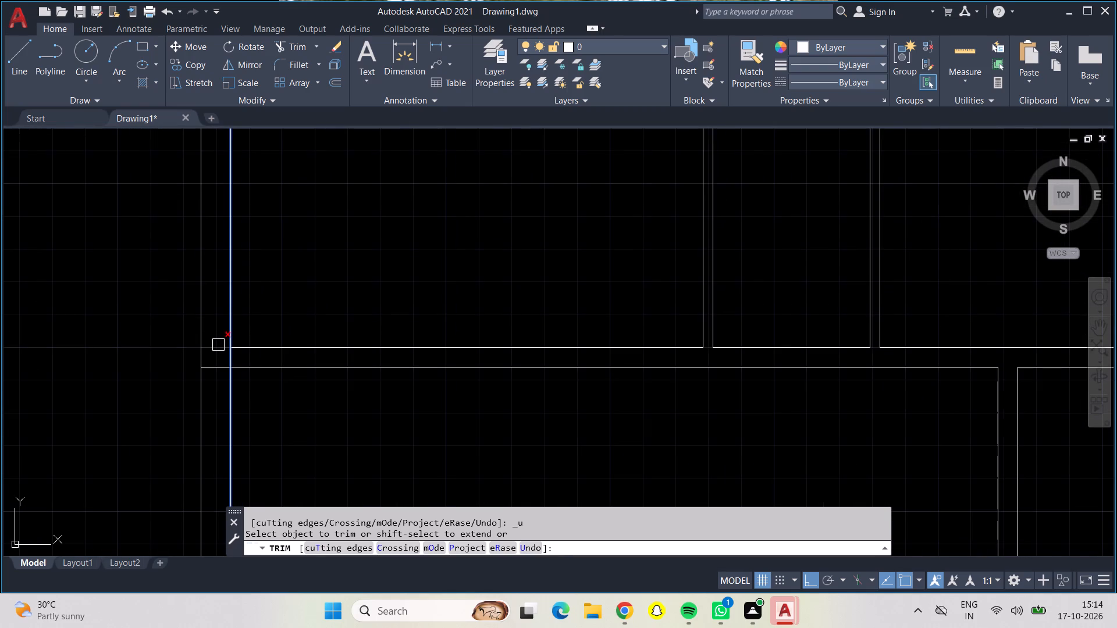
click(218, 344)
scroll(231, 359, up, 1)
scroll(231, 359, down, 1)
scroll(231, 359, up, 4)
click(215, 348)
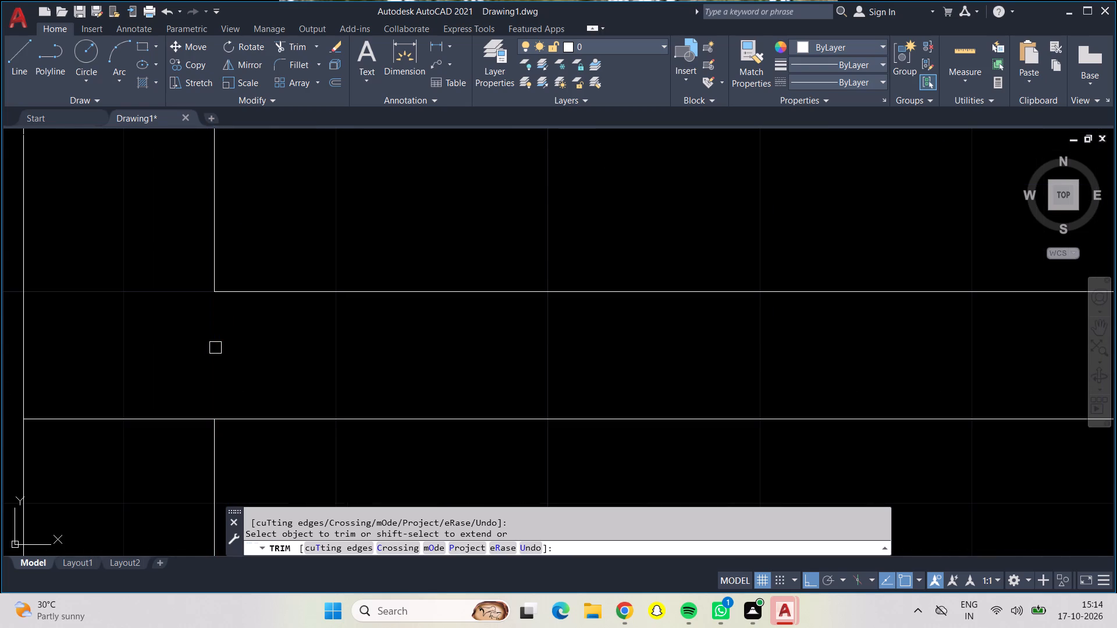
drag(143, 415, 143, 422)
Trim the lower partition's two vertical lines where they run through the middle cross wall.
scroll(181, 423, down, 5)
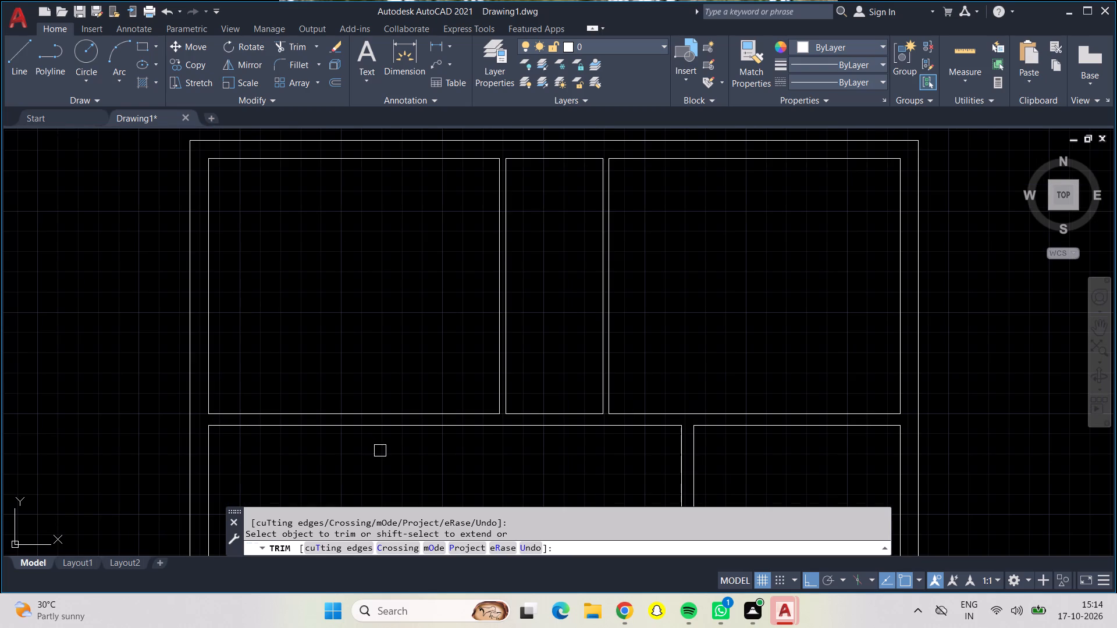
middle_drag(380, 451, 362, 253)
middle_drag(406, 415, 378, 295)
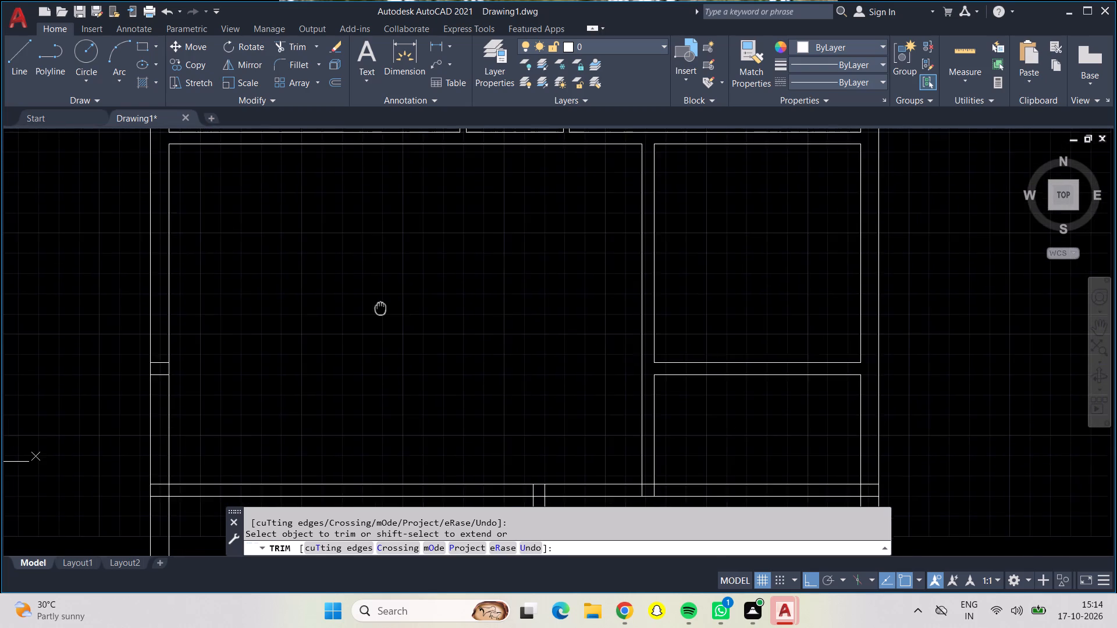
middle_drag(378, 295, 371, 207)
scroll(528, 377, up, 5)
drag(335, 253, 587, 254)
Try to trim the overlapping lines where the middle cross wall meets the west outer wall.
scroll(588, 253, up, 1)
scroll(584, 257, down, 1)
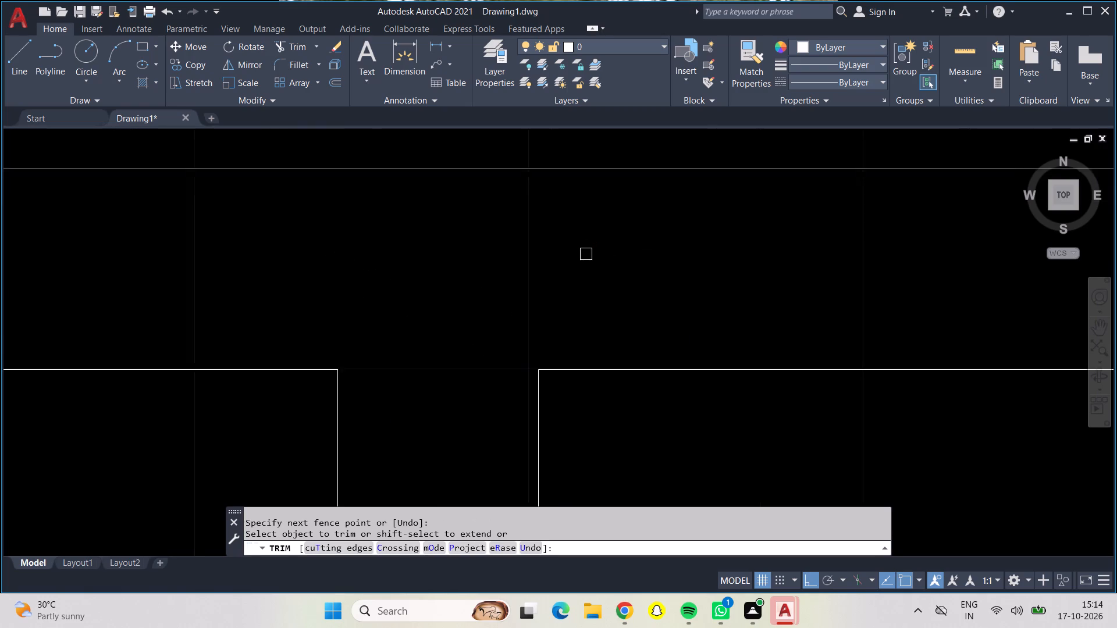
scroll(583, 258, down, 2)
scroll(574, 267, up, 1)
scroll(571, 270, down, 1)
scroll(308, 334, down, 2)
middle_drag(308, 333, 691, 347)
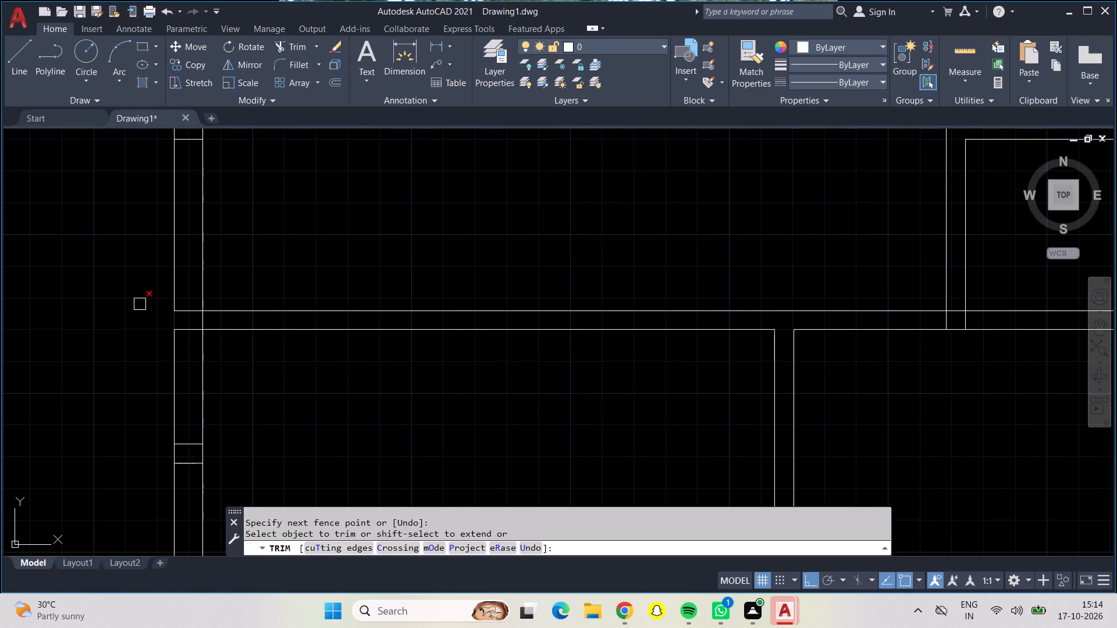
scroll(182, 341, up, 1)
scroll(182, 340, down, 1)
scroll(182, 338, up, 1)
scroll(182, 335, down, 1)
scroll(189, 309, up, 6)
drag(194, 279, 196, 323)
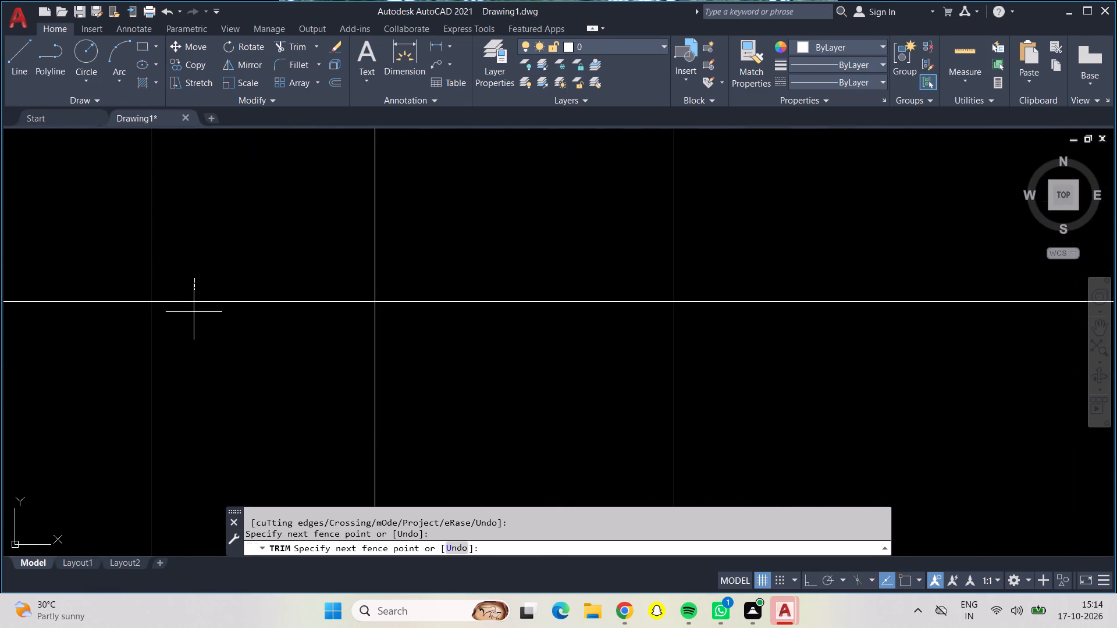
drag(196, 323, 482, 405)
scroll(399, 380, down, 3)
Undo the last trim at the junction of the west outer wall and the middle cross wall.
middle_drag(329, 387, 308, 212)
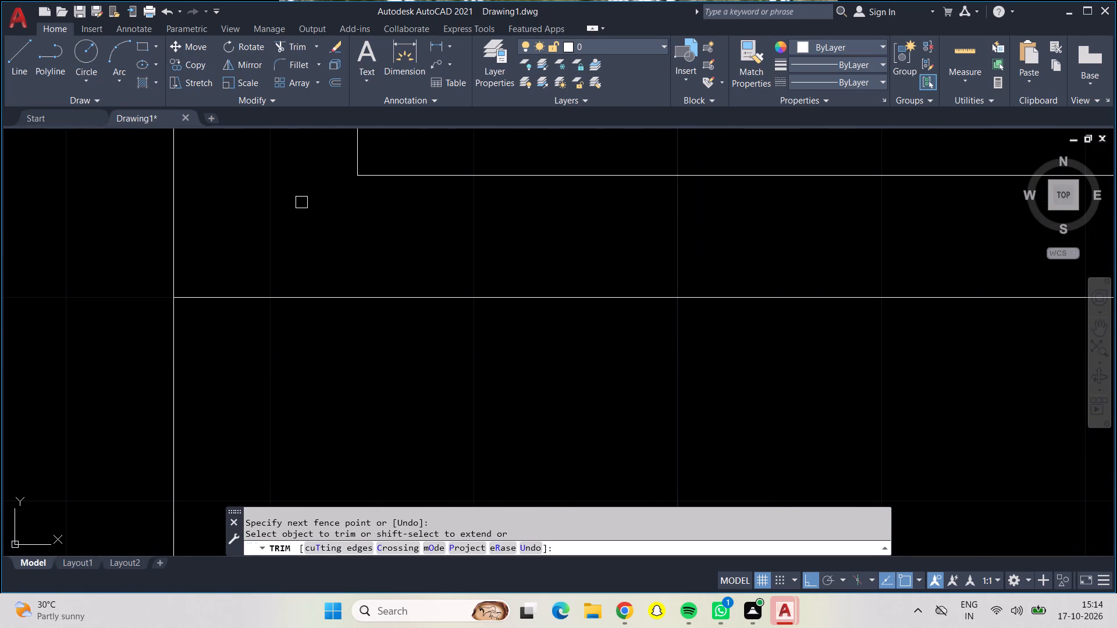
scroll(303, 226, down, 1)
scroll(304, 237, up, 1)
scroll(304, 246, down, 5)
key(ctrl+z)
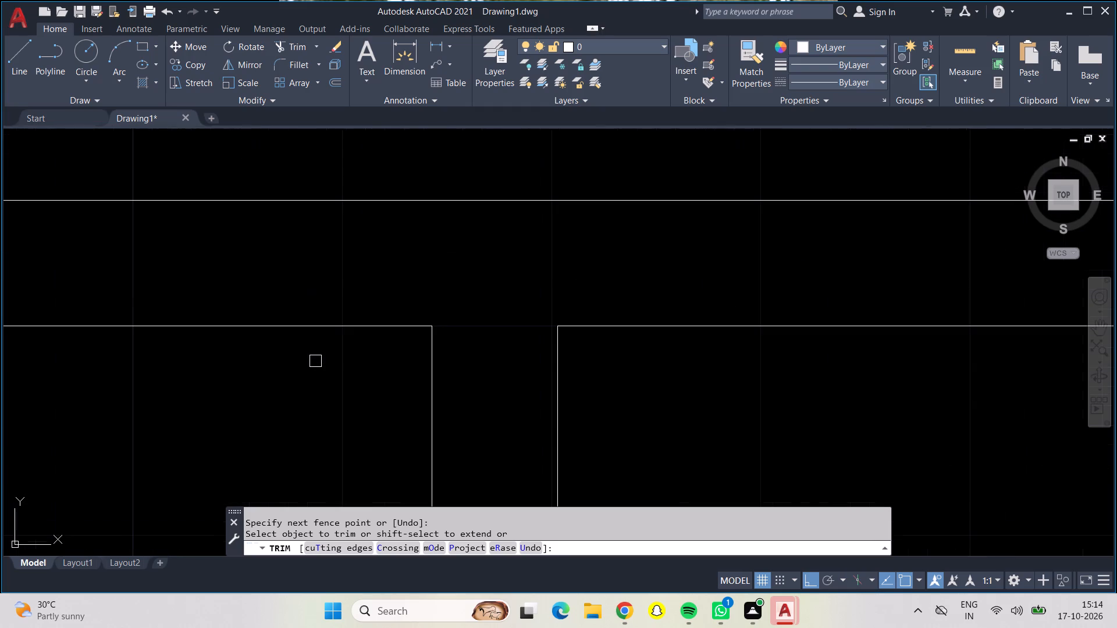
Trim the west outer wall's inner line between the middle cross wall's faces and both cross wall lines inside the outer wall.
scroll(138, 453, down, 1)
middle_drag(138, 453, 1044, 461)
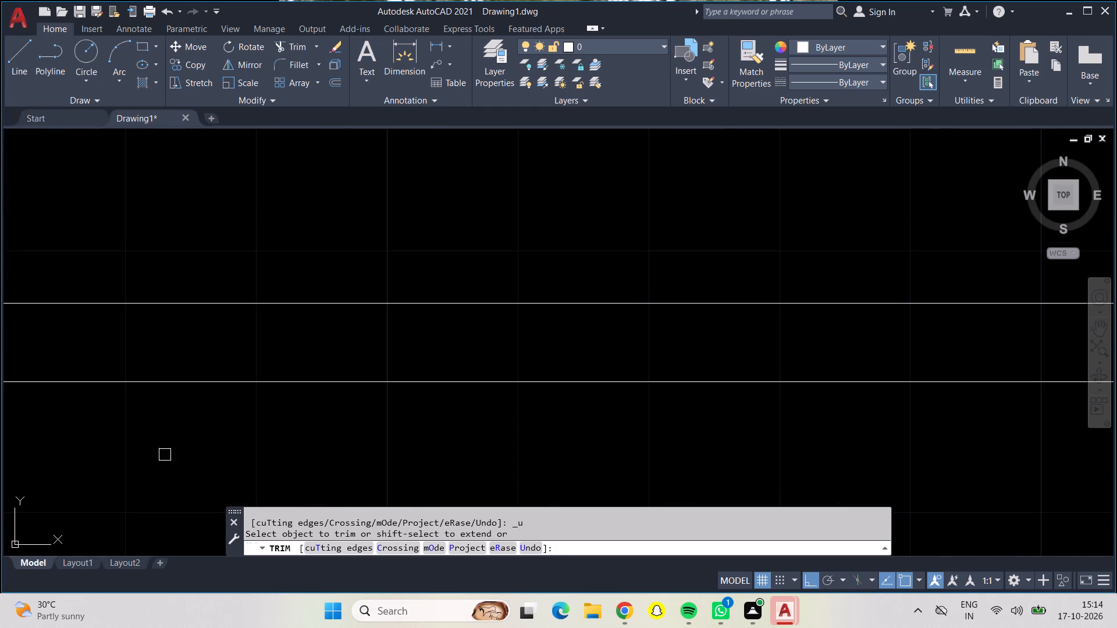
middle_drag(161, 452, 995, 459)
middle_drag(255, 456, 981, 508)
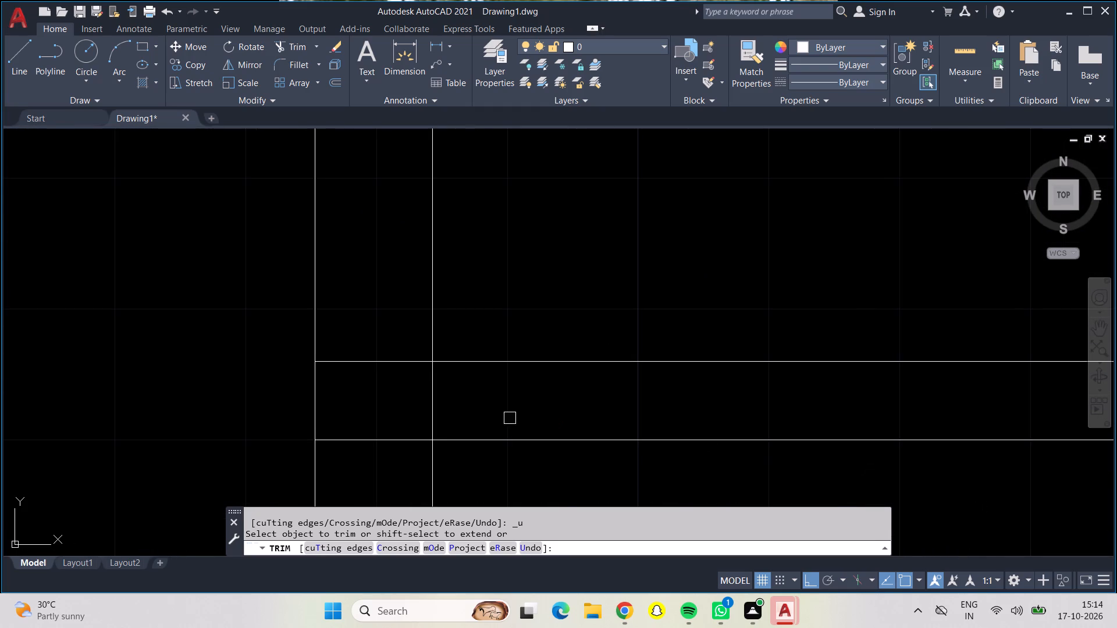
click(425, 389)
click(488, 415)
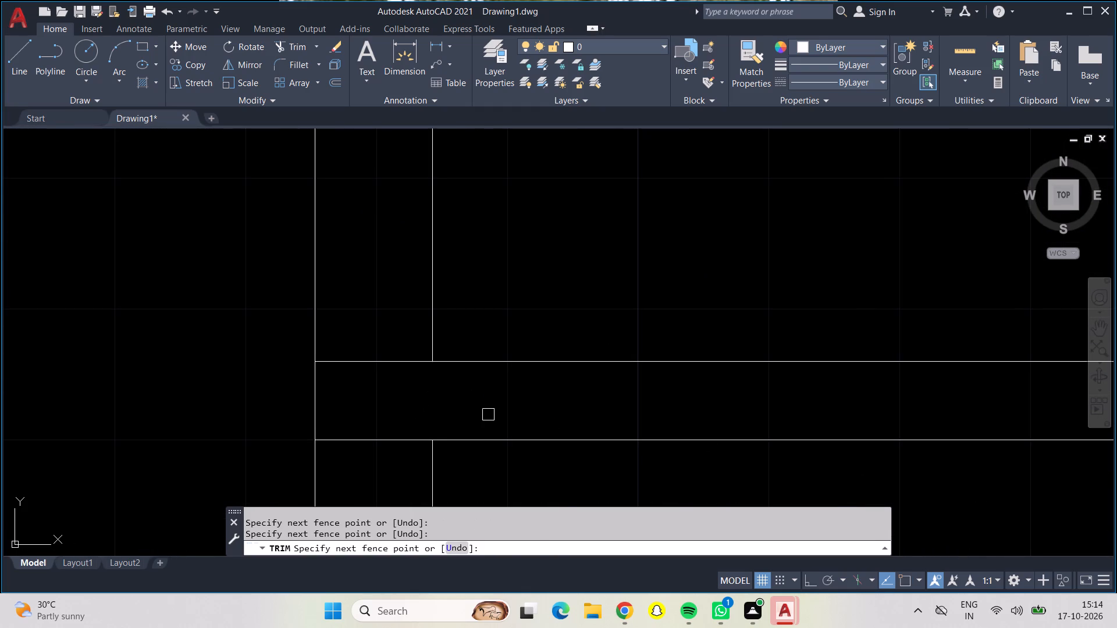
drag(405, 313, 395, 345)
drag(394, 370, 394, 381)
drag(389, 418, 389, 444)
click(383, 444)
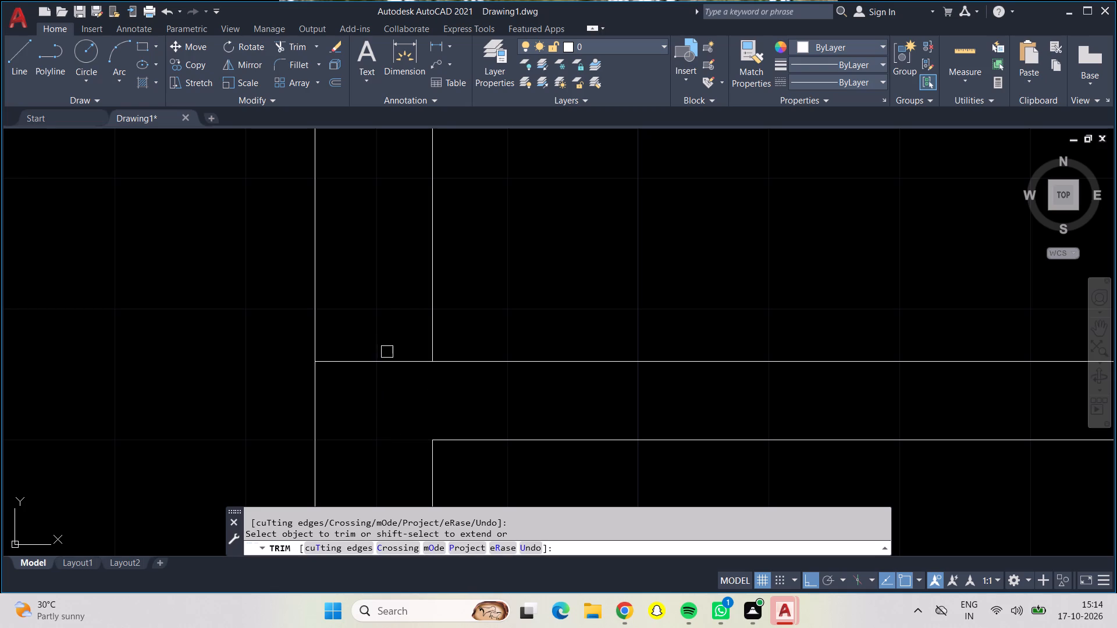
click(389, 360)
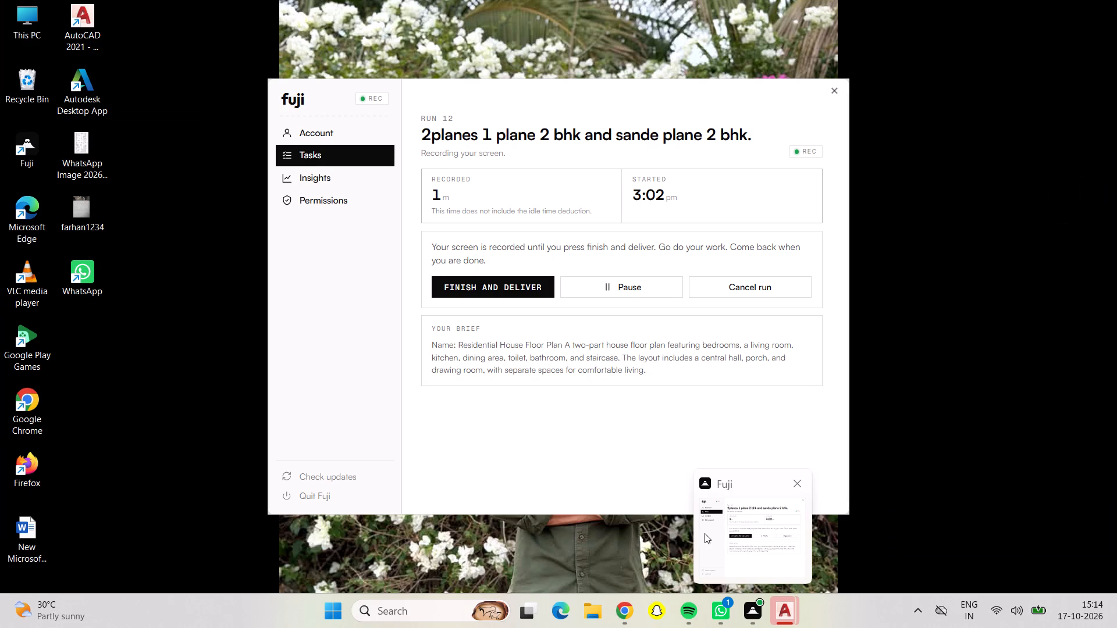
Trim away the pair of short lines crossing the west outer wall above the middle cross wall.
scroll(603, 496, down, 1)
scroll(603, 493, up, 1)
scroll(561, 391, down, 1)
scroll(561, 388, up, 1)
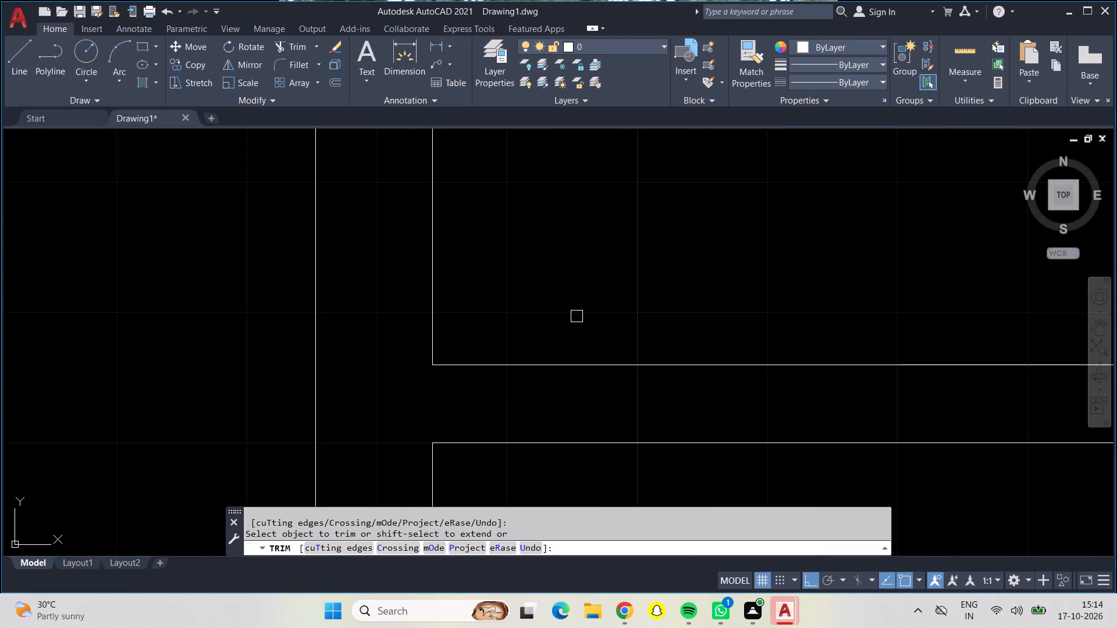
scroll(577, 315, down, 1)
scroll(577, 312, up, 1)
scroll(577, 312, down, 1)
scroll(568, 304, up, 1)
scroll(568, 304, down, 1)
scroll(568, 304, up, 1)
scroll(568, 303, down, 5)
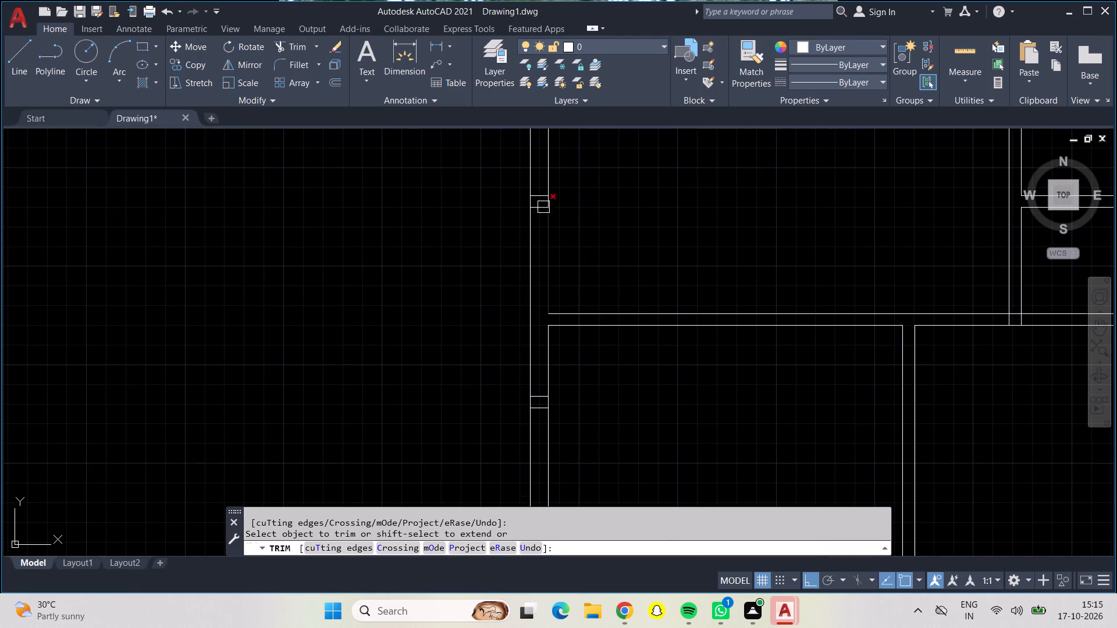
scroll(535, 196, up, 5)
drag(546, 138, 558, 351)
Trim away the pair of short lines crossing the west outer wall below the middle cross wall.
scroll(552, 352, down, 3)
middle_drag(552, 352, 532, 9)
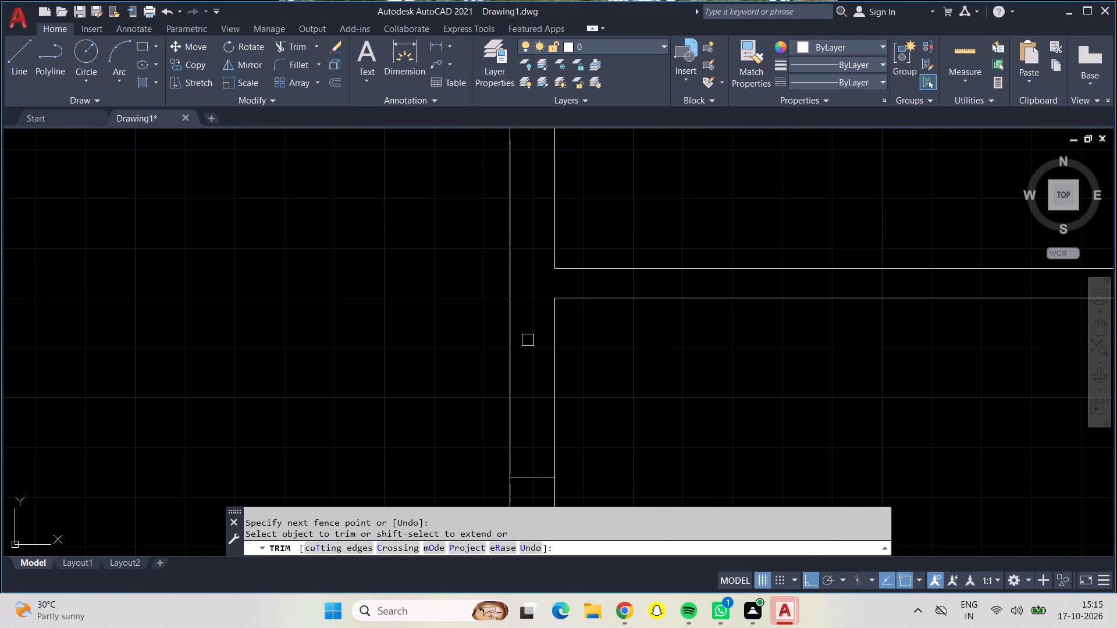
middle_drag(525, 355, 529, 147)
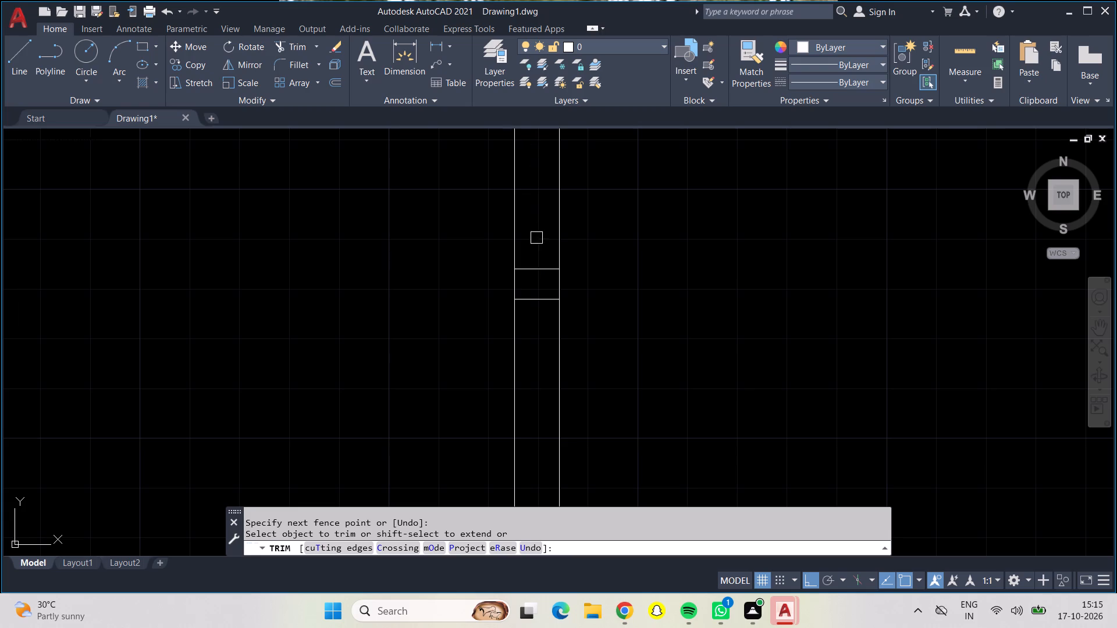
drag(536, 238, 536, 308)
Trim the lower cross wall's upper line back to the inner face of the west outer wall.
scroll(537, 311, down, 4)
middle_drag(595, 365, 595, 193)
scroll(540, 215, up, 1)
scroll(540, 215, down, 1)
scroll(540, 215, up, 5)
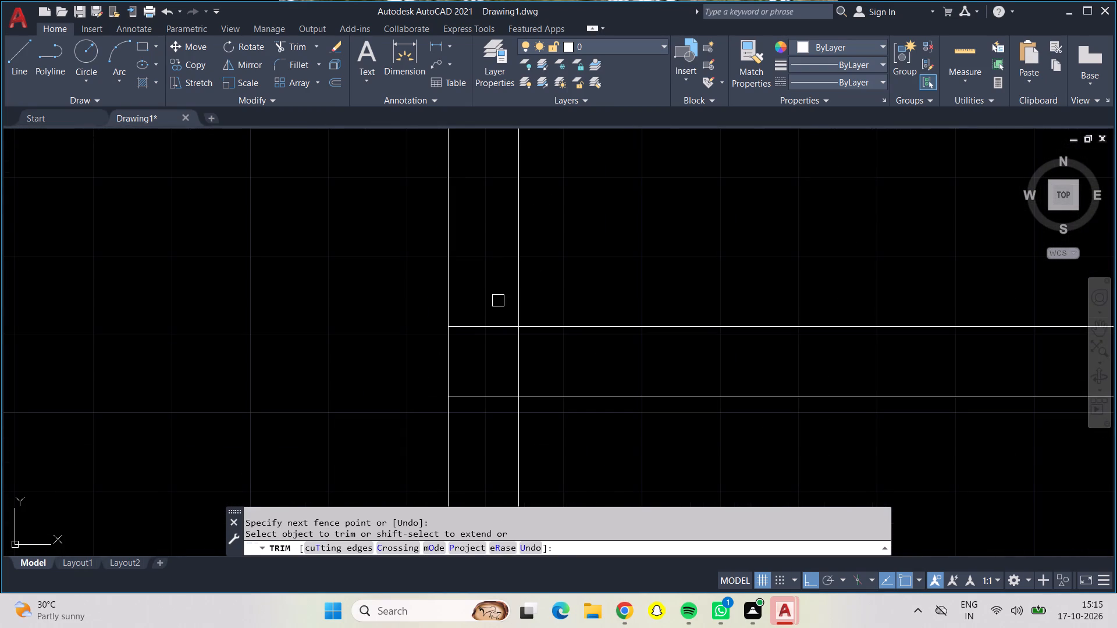
drag(497, 301, 499, 380)
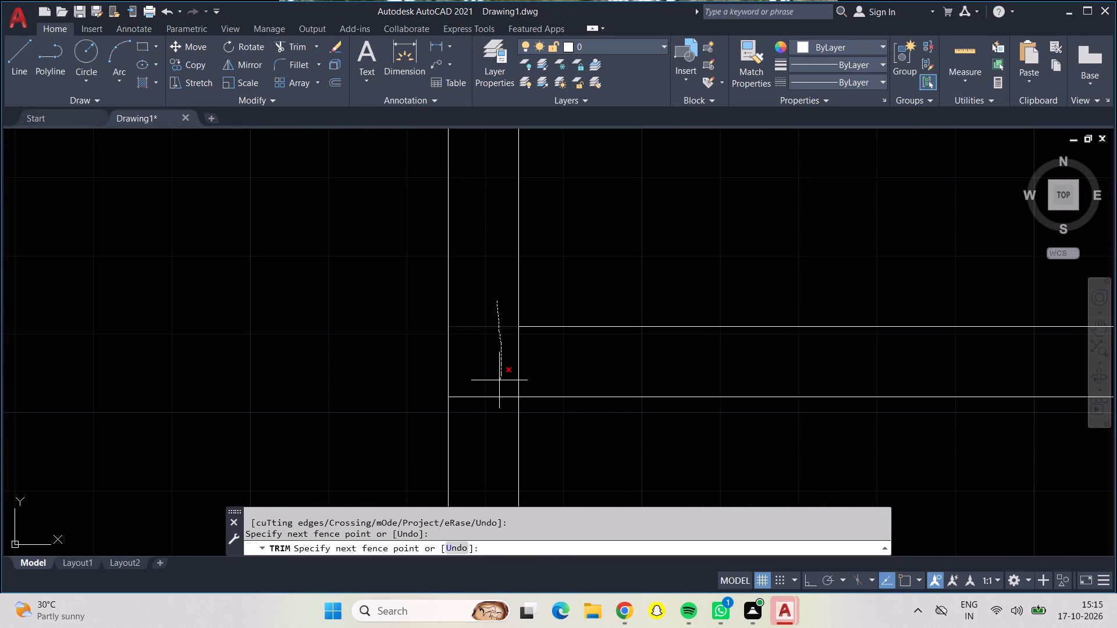
drag(499, 380, 485, 338)
Trim away both lower cross wall lines spanning the southwest room, between the west outer wall and the central partition.
scroll(558, 326, down, 5)
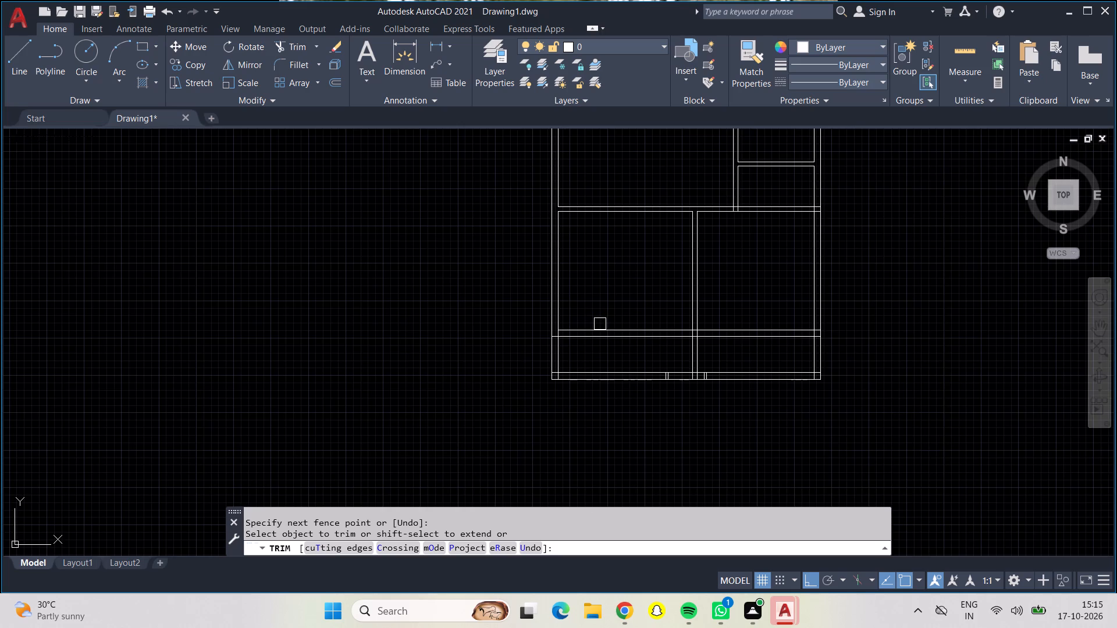
click(607, 329)
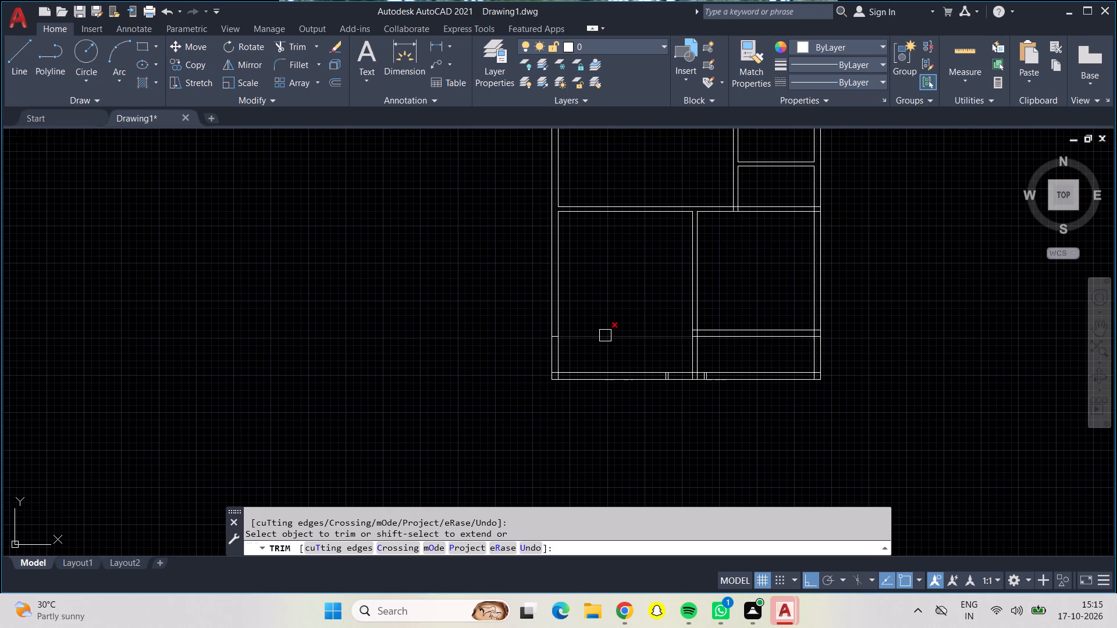
click(605, 336)
Trim the overlapping inner wall lines at the plan's southwest outer corner.
scroll(559, 373, up, 1)
scroll(559, 373, down, 1)
scroll(558, 373, up, 5)
scroll(544, 368, down, 1)
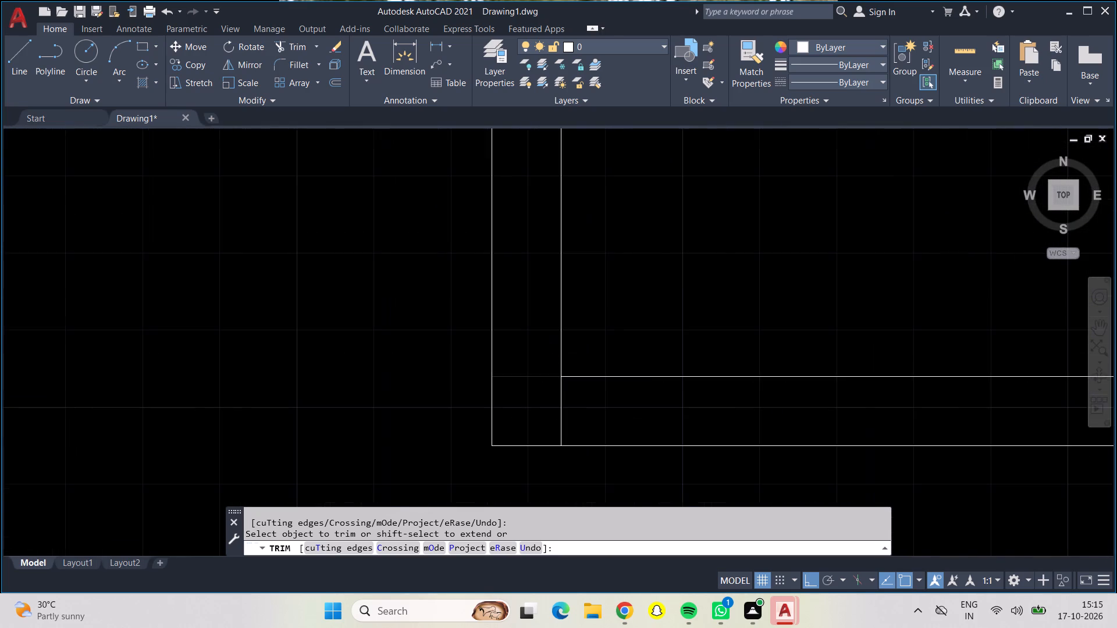
drag(542, 365, 558, 394)
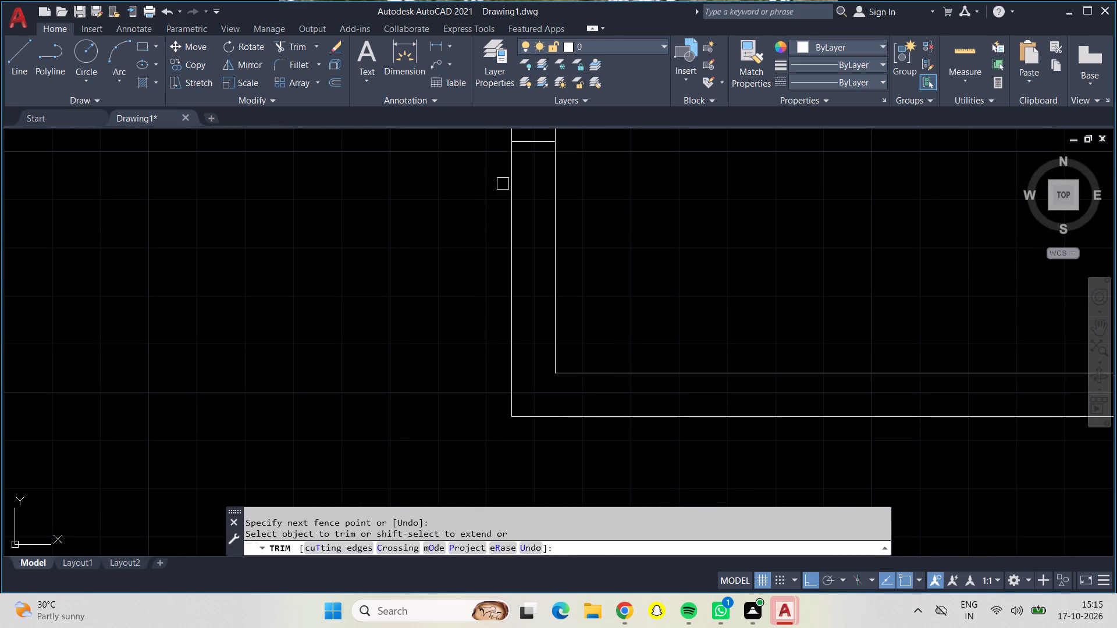
Trim away the leftover short lower cross wall line inside the west outer wall, above the southwest corner.
click(527, 140)
Trim away the pair of short lines crossing the south outer wall west of the central partition.
scroll(560, 223, up, 1)
scroll(561, 224, down, 1)
scroll(567, 230, up, 1)
middle_drag(632, 249, 335, 88)
scroll(632, 249, down, 1)
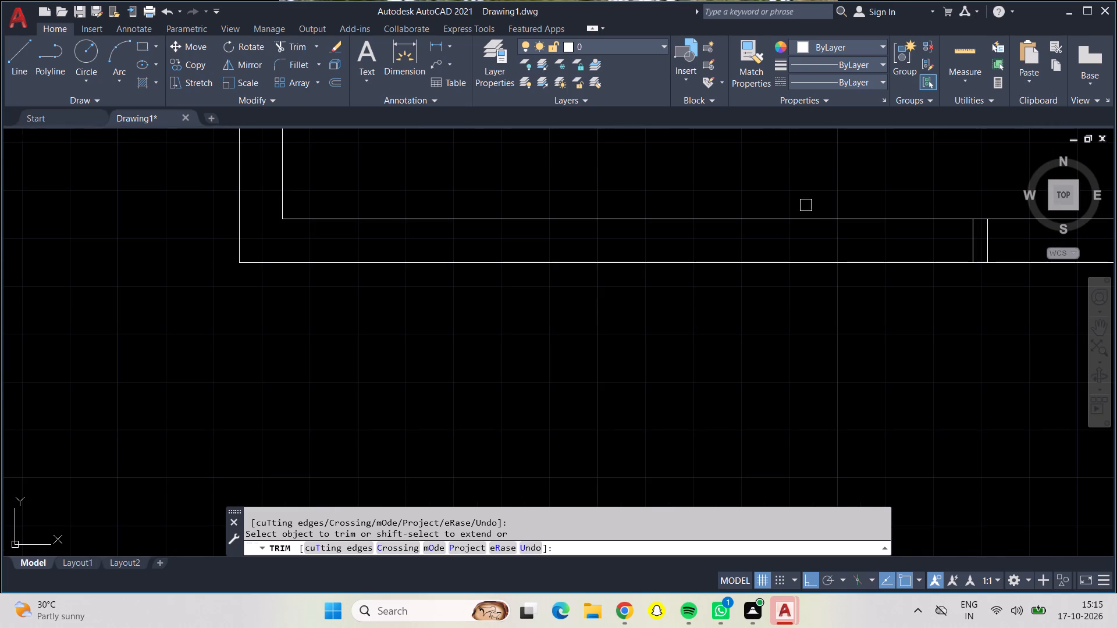
middle_drag(816, 236, 407, 280)
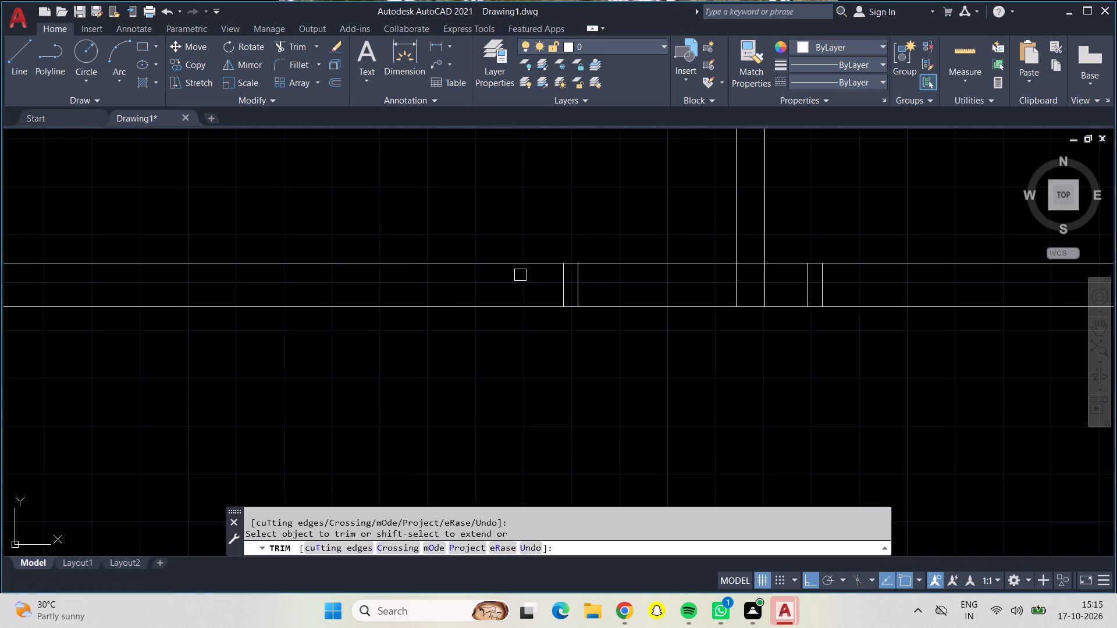
drag(543, 279, 589, 285)
Trim the central partition's line ends inside the south outer wall and the pair of short crossing lines just east of them.
scroll(633, 280, down, 1)
middle_drag(633, 280, 366, 292)
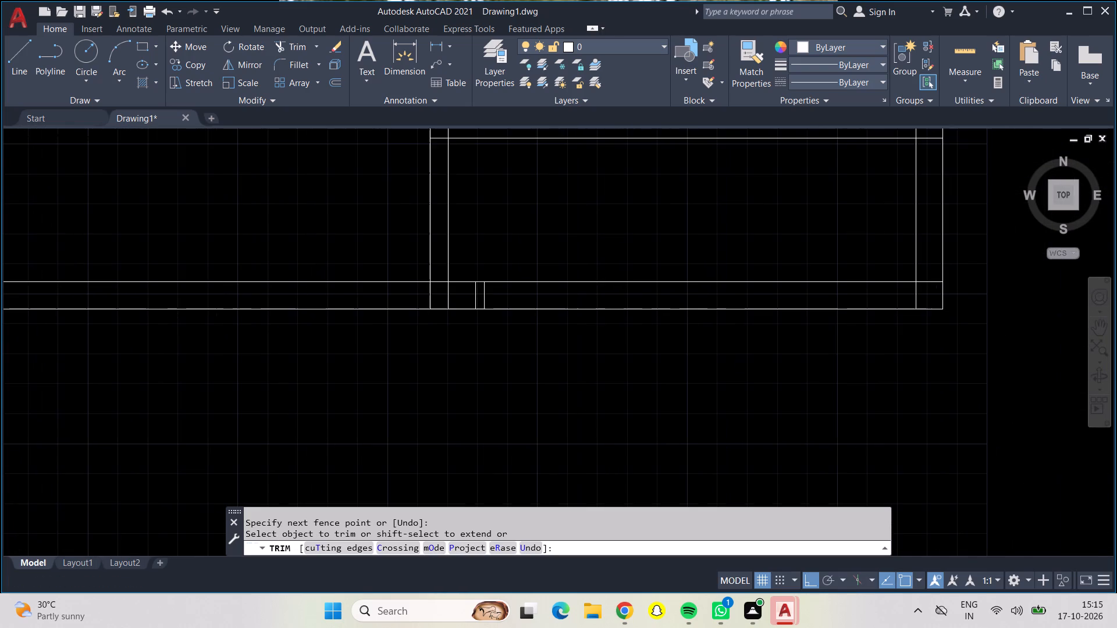
scroll(431, 305, up, 2)
scroll(432, 306, down, 1)
scroll(431, 306, up, 1)
drag(403, 260, 488, 274)
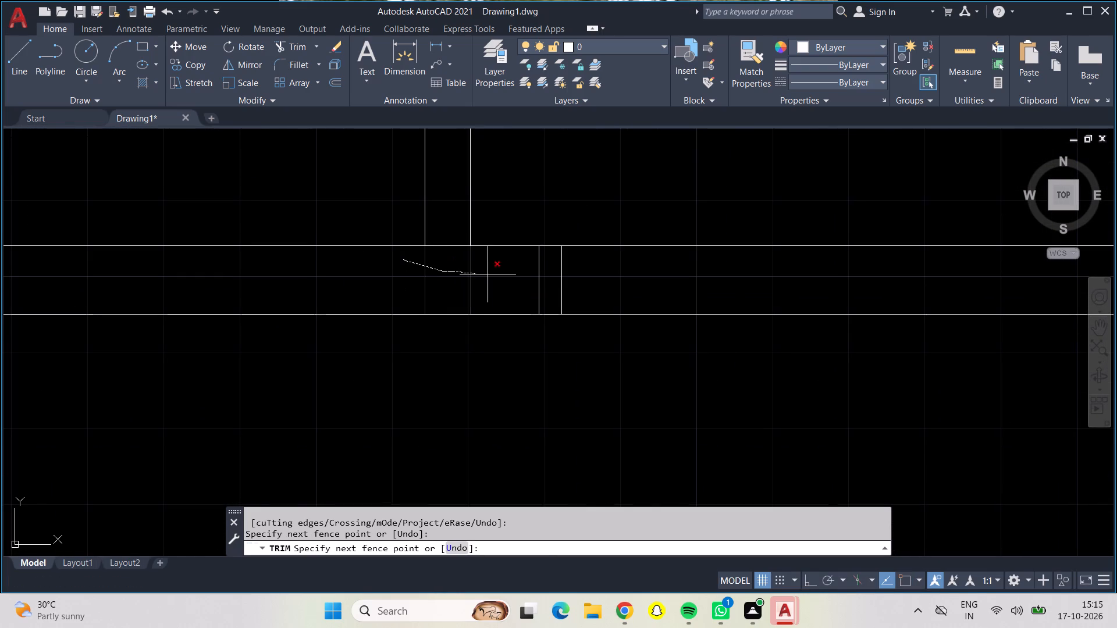
drag(488, 274, 591, 274)
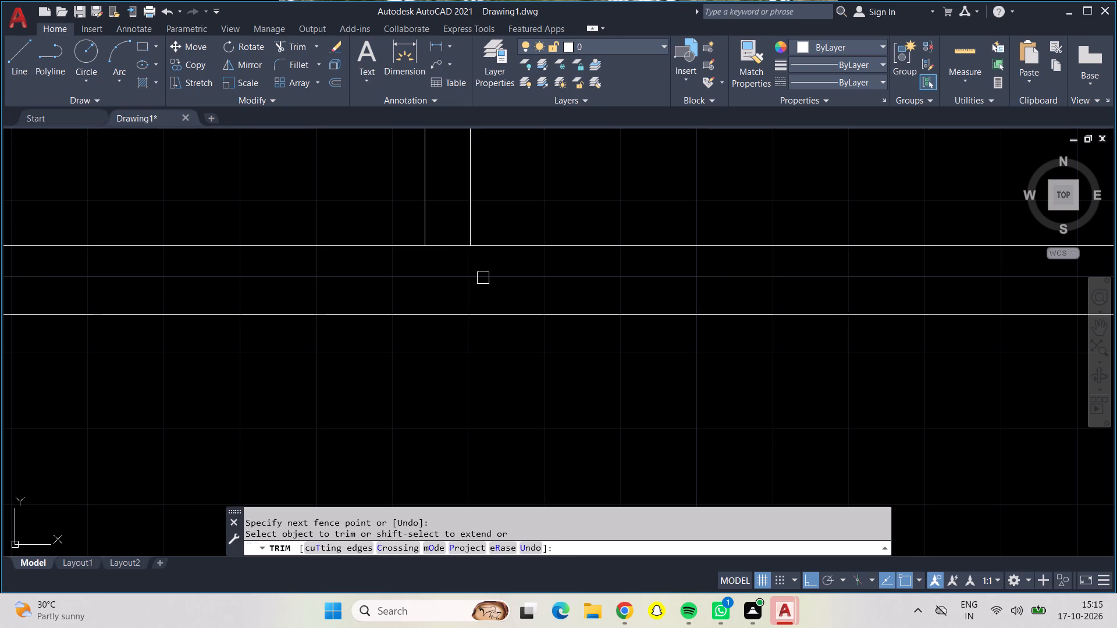
scroll(483, 278, down, 2)
middle_drag(525, 250, 210, 374)
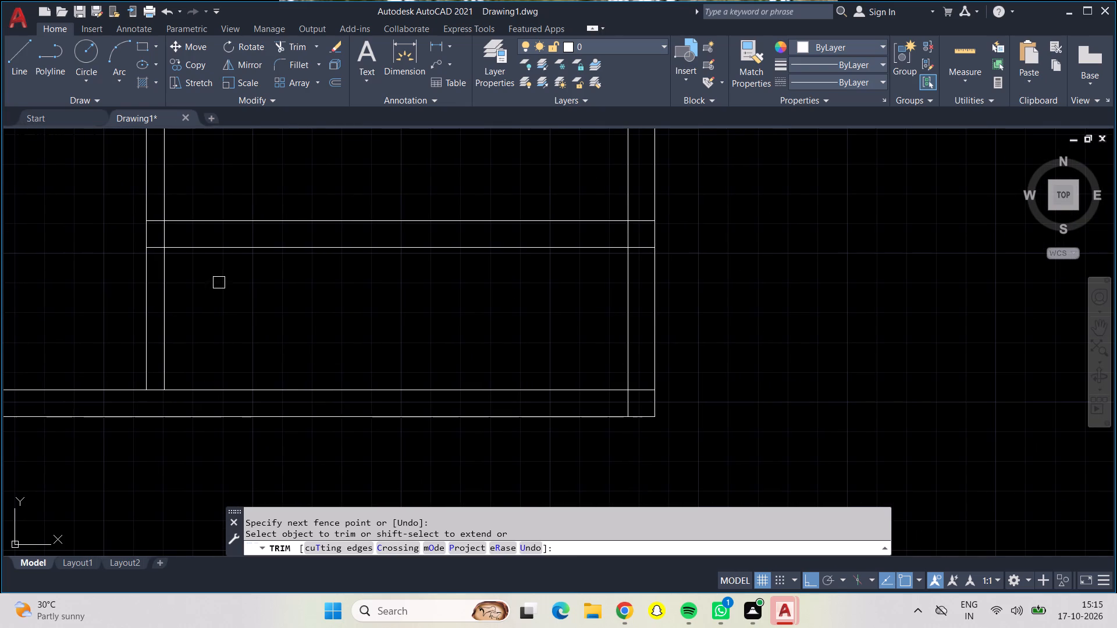
Trim the southeast room's southwest wall corner, removing the partition lines that continue south of it to the outer wall.
click(162, 235)
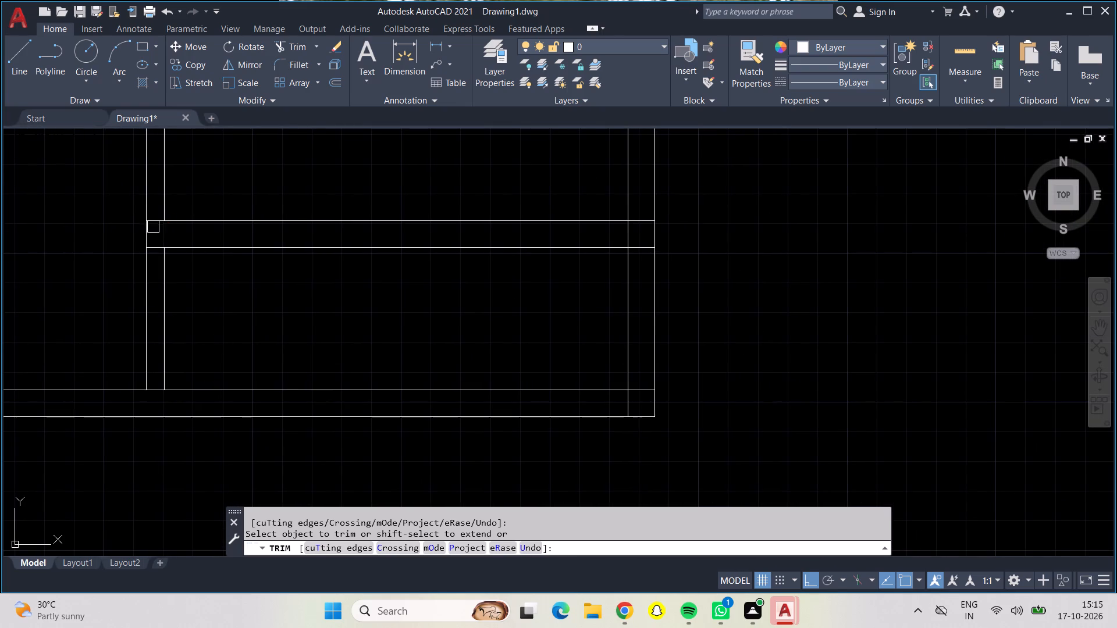
click(152, 226)
click(151, 249)
click(162, 284)
Trim the overlapping lines where the southeast room's south wall meets the east outer wall.
click(622, 235)
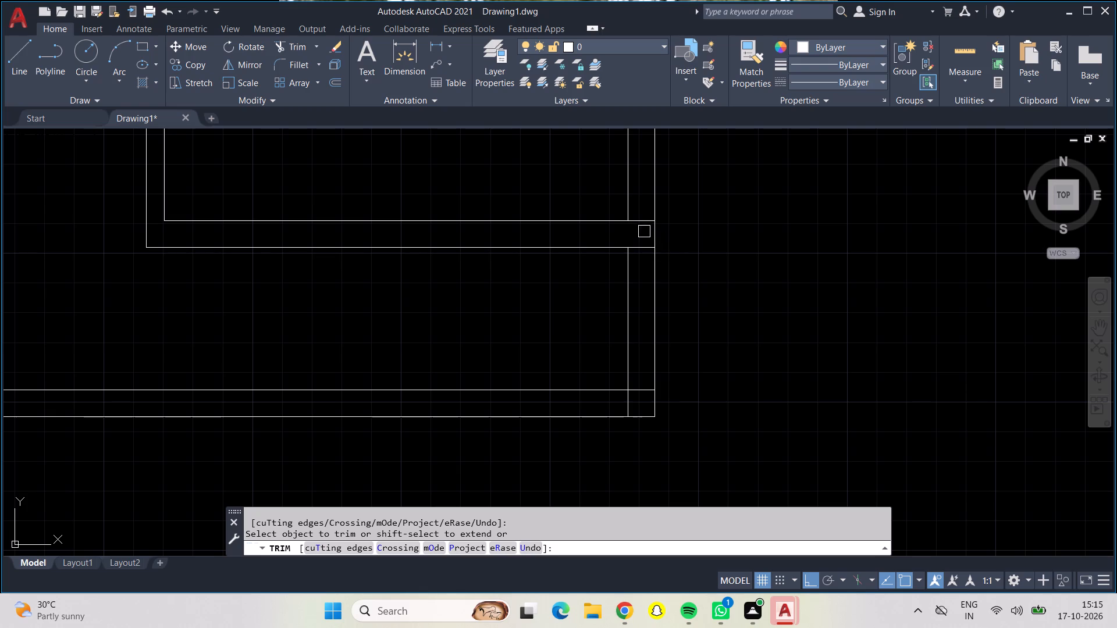
click(643, 216)
click(645, 252)
Trim the overlapping inner wall line ends at the plan's southeast outer corner.
click(641, 388)
click(627, 404)
Trim the T-junction where the partition east of the large middle room meets the cross wall south of it.
scroll(627, 402, down, 4)
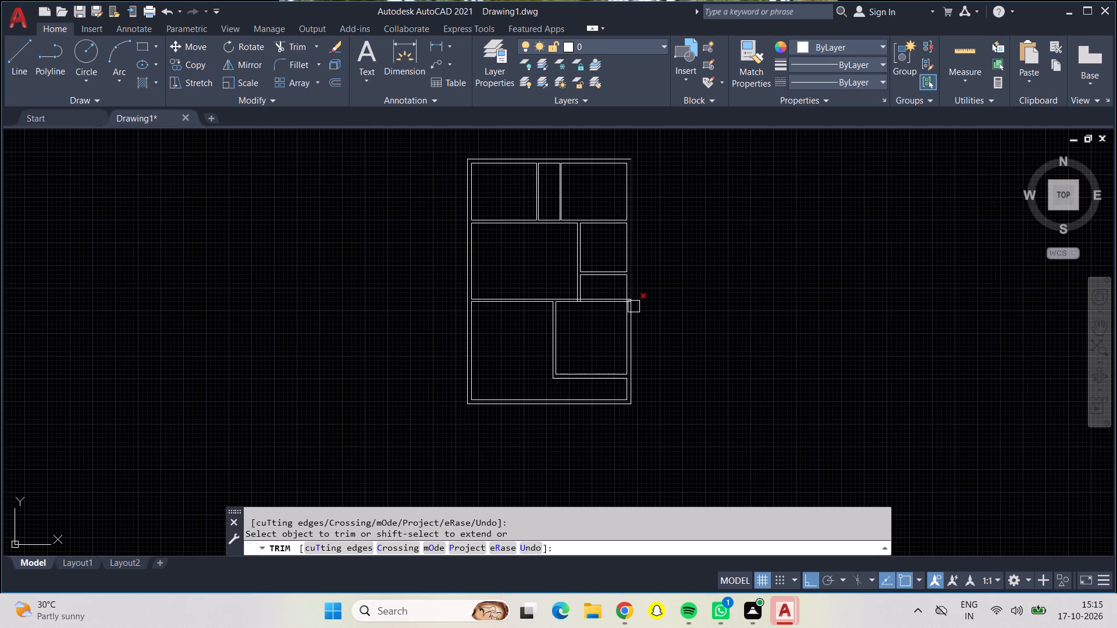
scroll(610, 311, up, 4)
scroll(362, 226, up, 2)
scroll(361, 226, down, 1)
scroll(361, 226, up, 1)
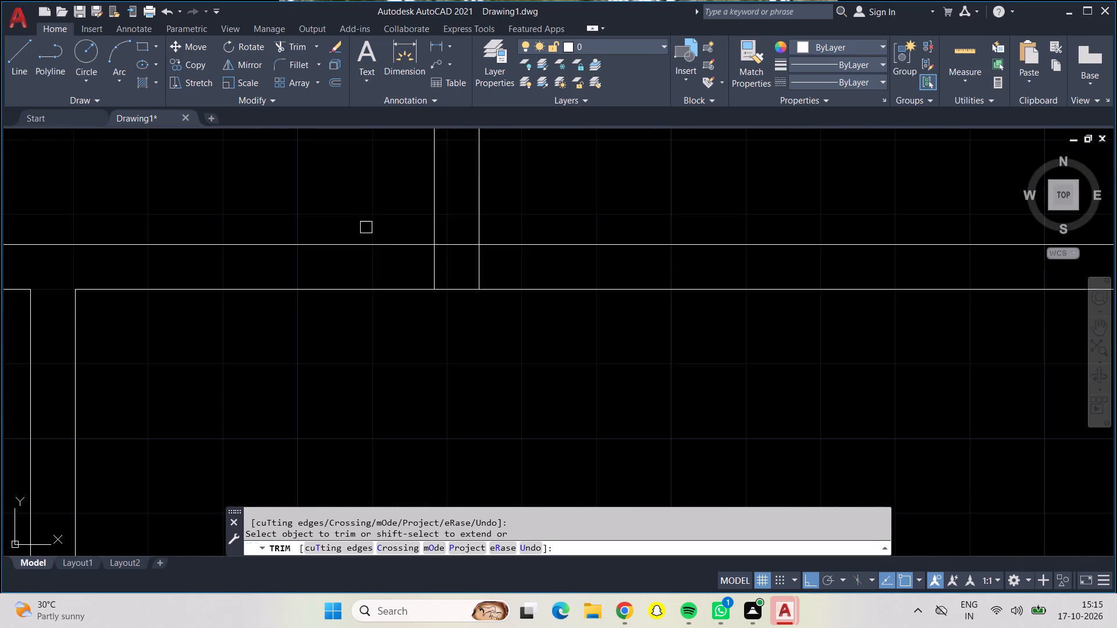
click(464, 247)
click(432, 265)
click(478, 265)
Trim the overlaps where that same cross wall meets the east outer wall, and finish trimming.
scroll(483, 270, up, 1)
scroll(484, 273, down, 1)
scroll(487, 285, up, 1)
scroll(547, 338, down, 1)
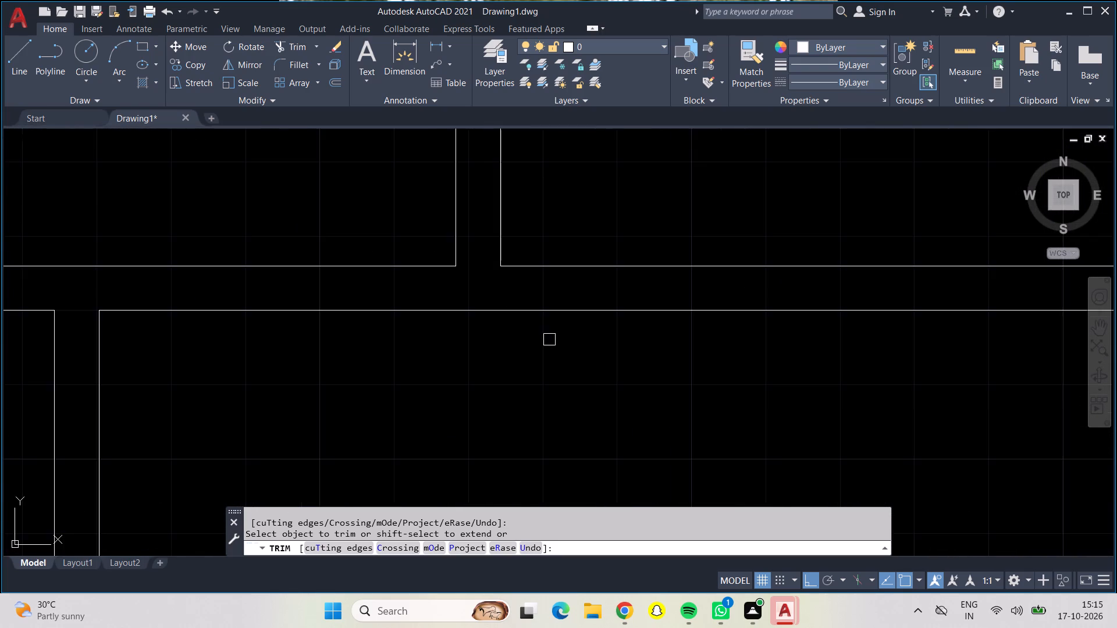
middle_drag(544, 340, 0, 309)
click(606, 249)
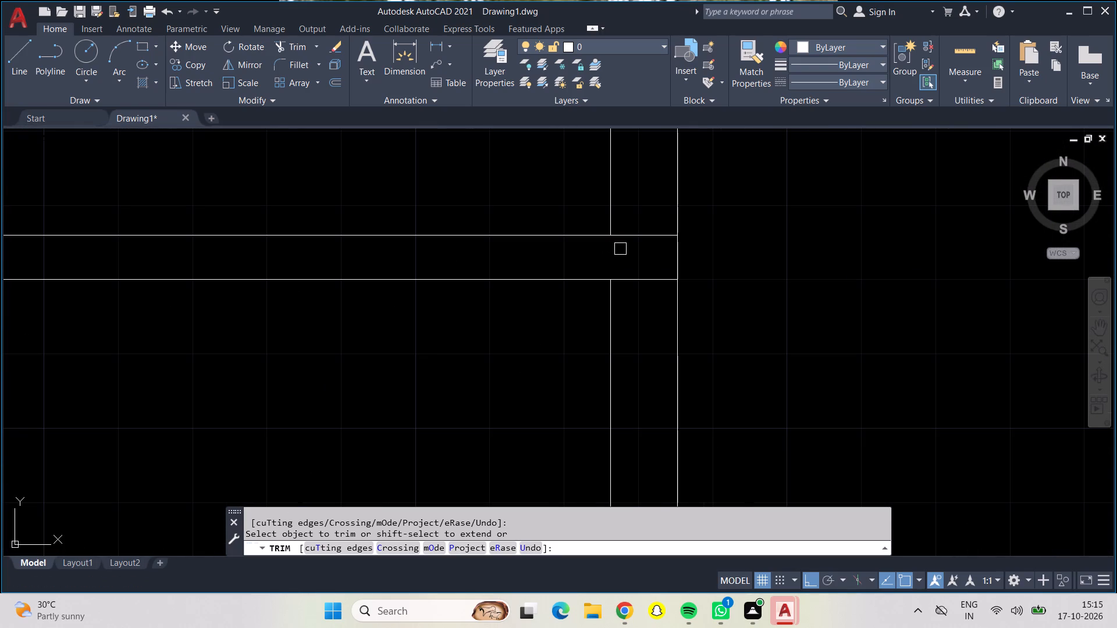
click(629, 237)
click(637, 280)
scroll(620, 284, up, 1)
scroll(619, 286, down, 3)
scroll(524, 326, down, 2)
scroll(500, 255, down, 1)
middle_drag(508, 288, 508, 292)
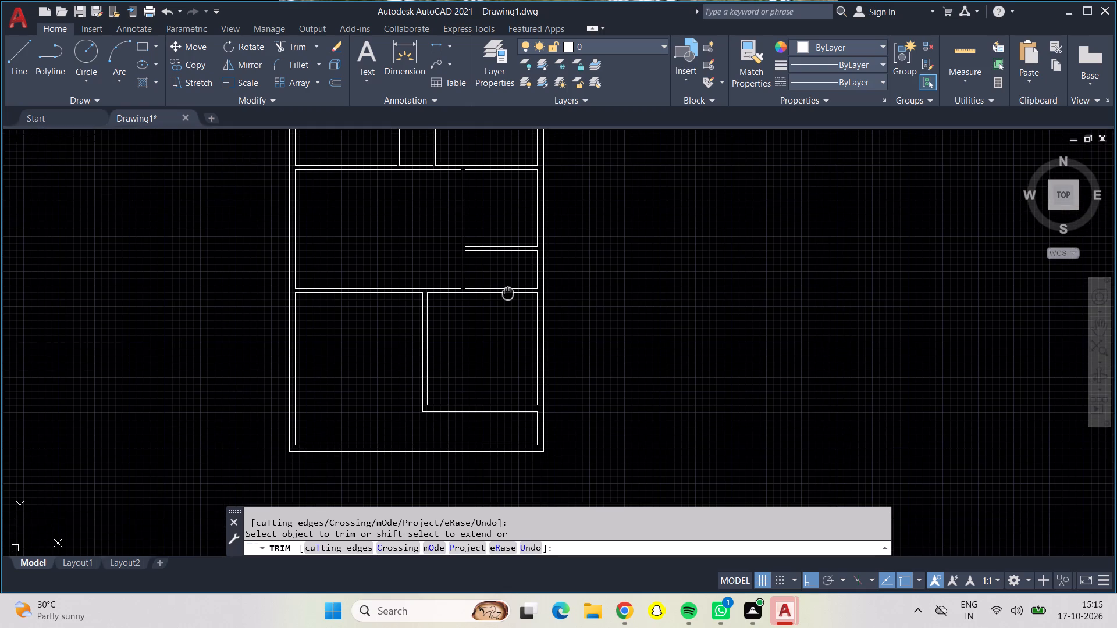
middle_drag(508, 292, 539, 387)
scroll(419, 322, down, 1)
middle_drag(419, 322, 422, 304)
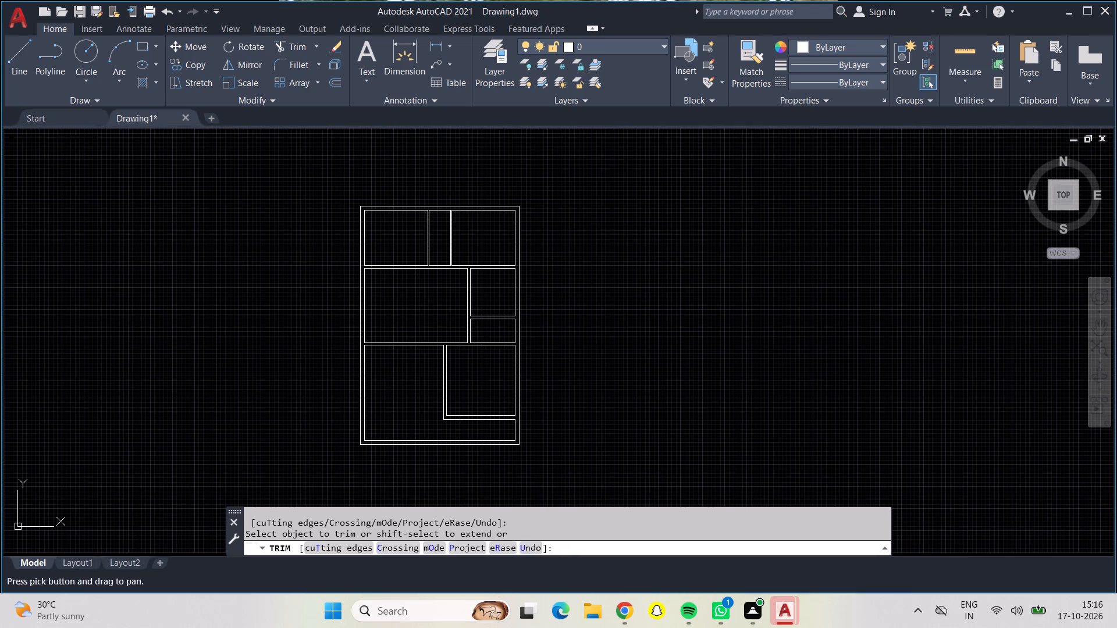
key(Escape)
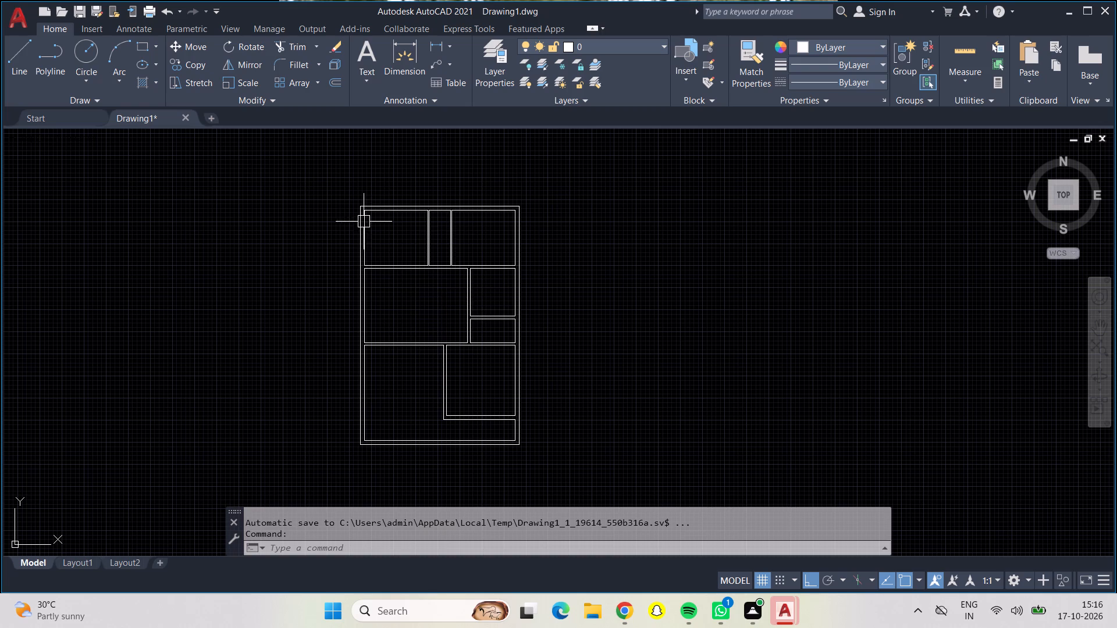
Inspect the cleaned-up wall junctions from the north rooms down to the middle rooms.
scroll(373, 244, up, 4)
scroll(458, 259, down, 2)
middle_drag(454, 256, 421, 427)
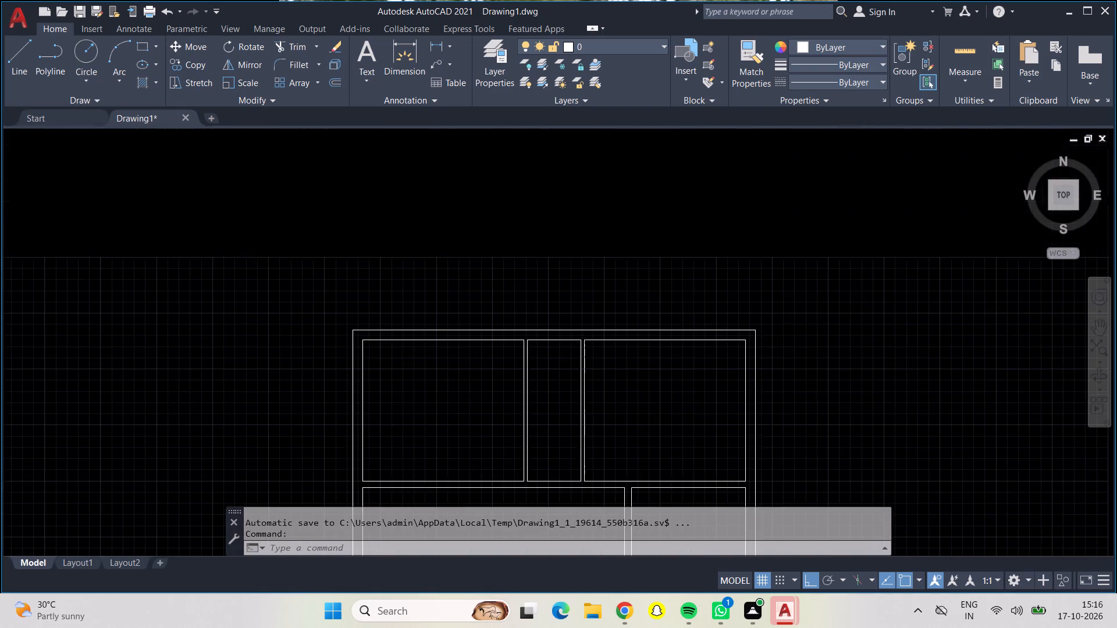
scroll(405, 404, up, 2)
scroll(405, 404, down, 3)
middle_drag(405, 409, 344, 276)
scroll(343, 272, up, 1)
middle_drag(353, 291, 355, 241)
middle_drag(421, 431, 415, 329)
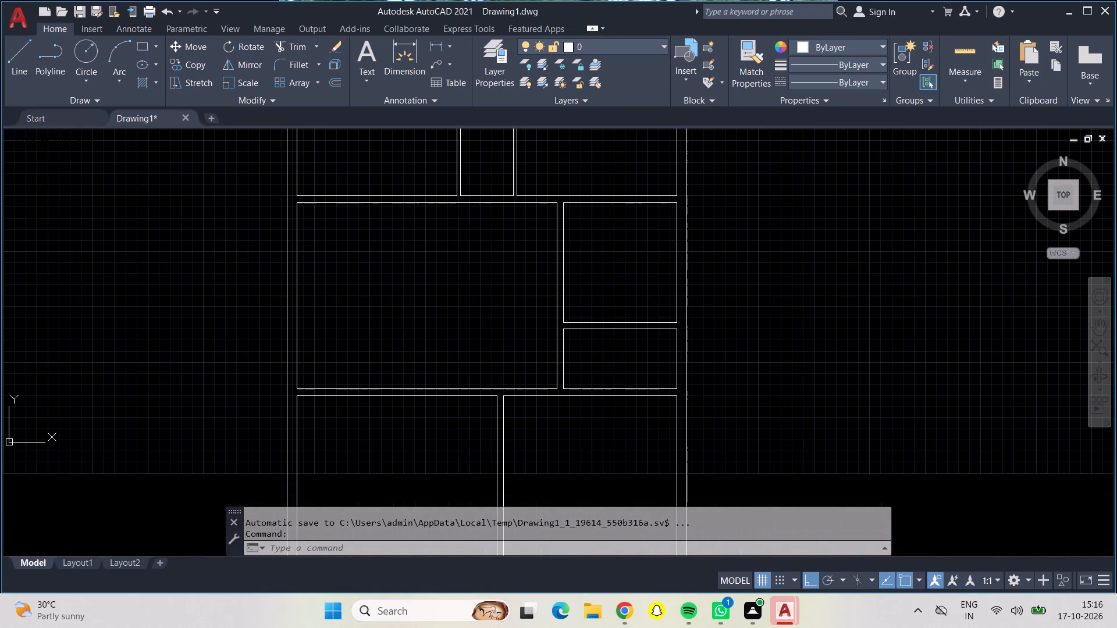
Offset the west inner wall line of the large middle room 3' east into the room.
key(Escape)
key(o)
key(Return)
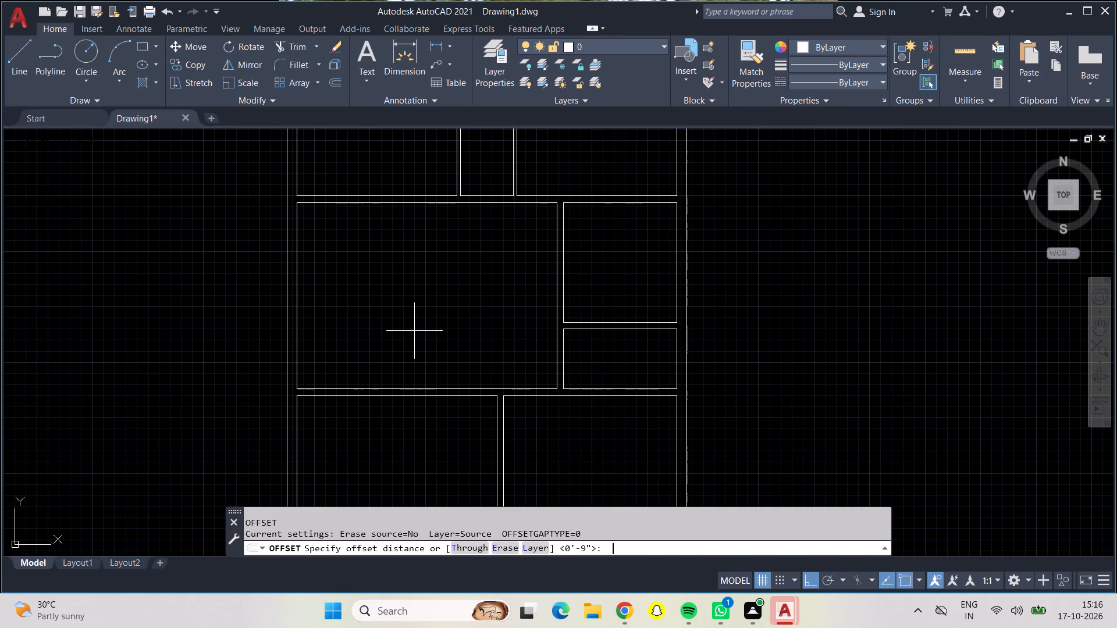
text(3')
key(Return)
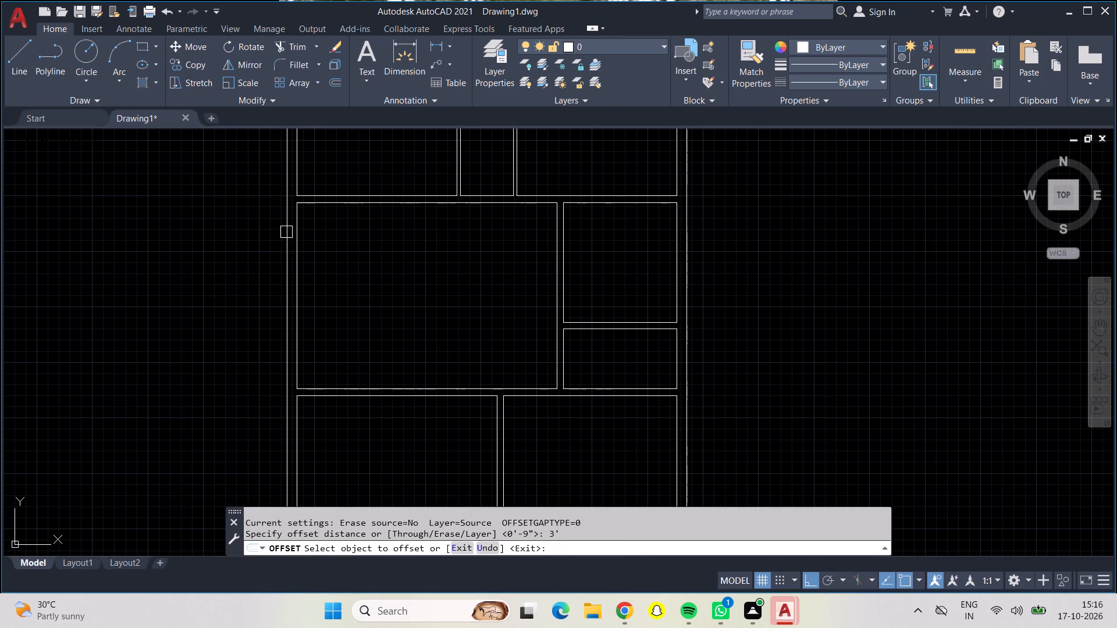
click(301, 267)
drag(361, 303, 379, 312)
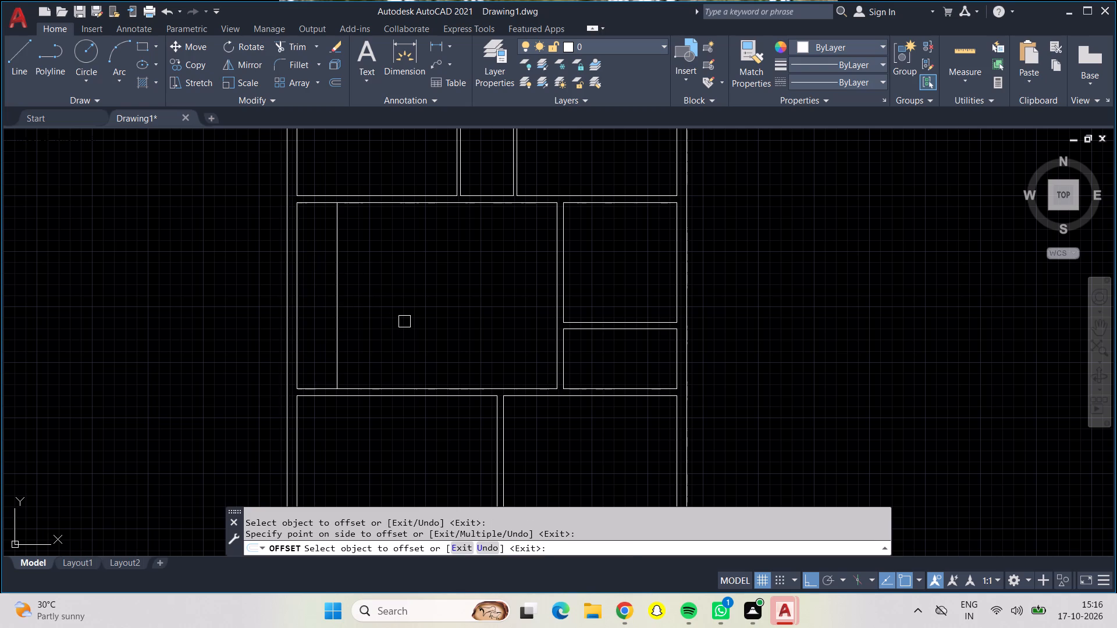
key(Escape)
Offset the north and south wall lines of the large middle room 3' into the room.
key(o)
key(Return)
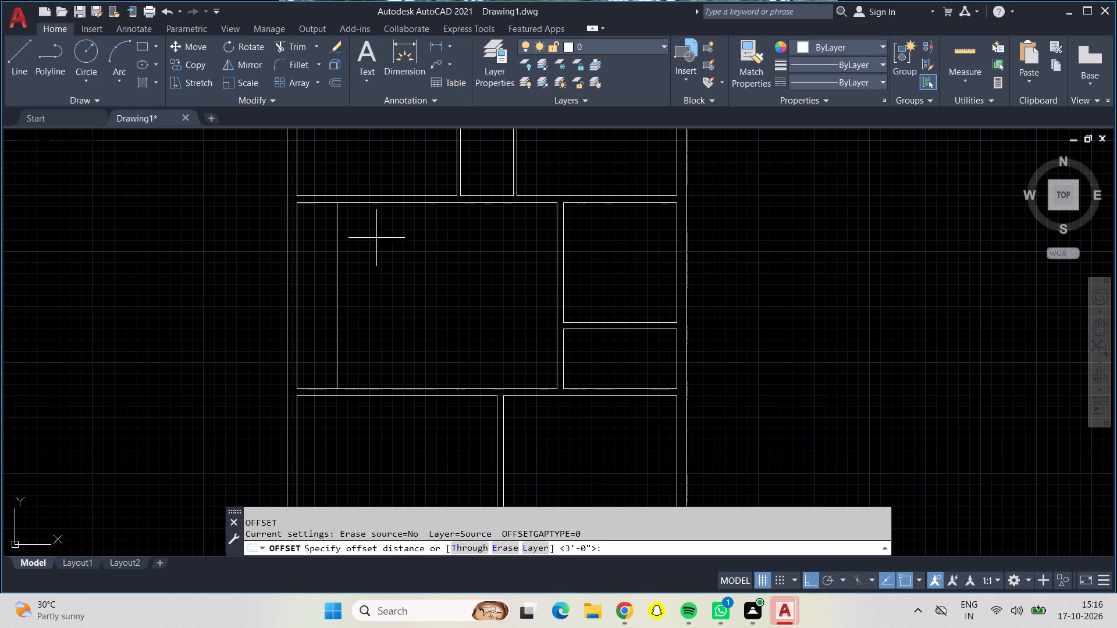
key(Return)
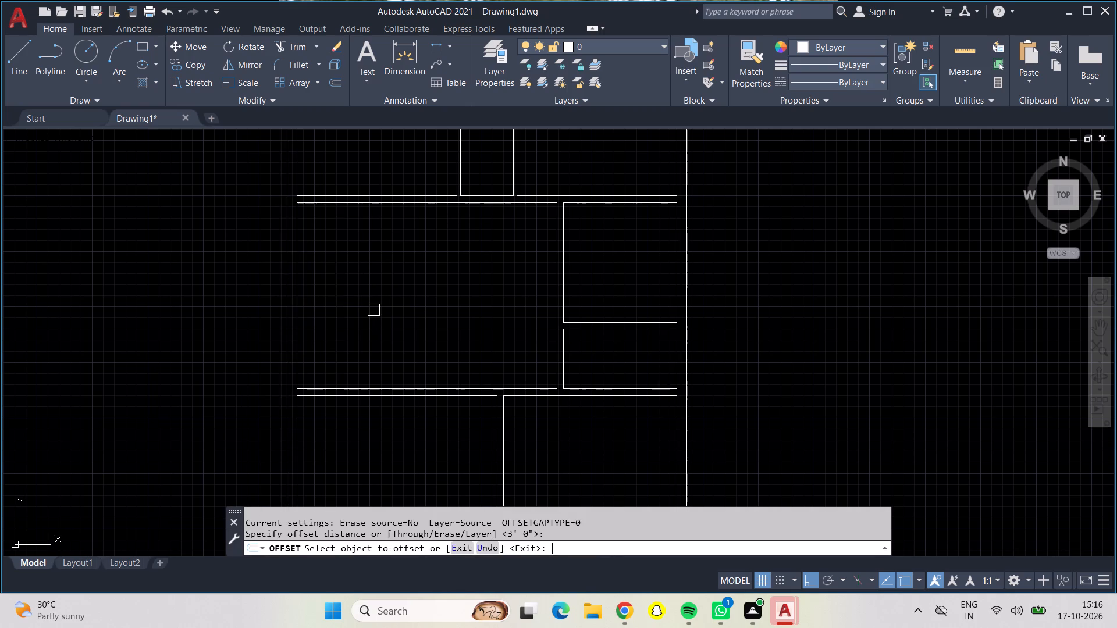
click(363, 206)
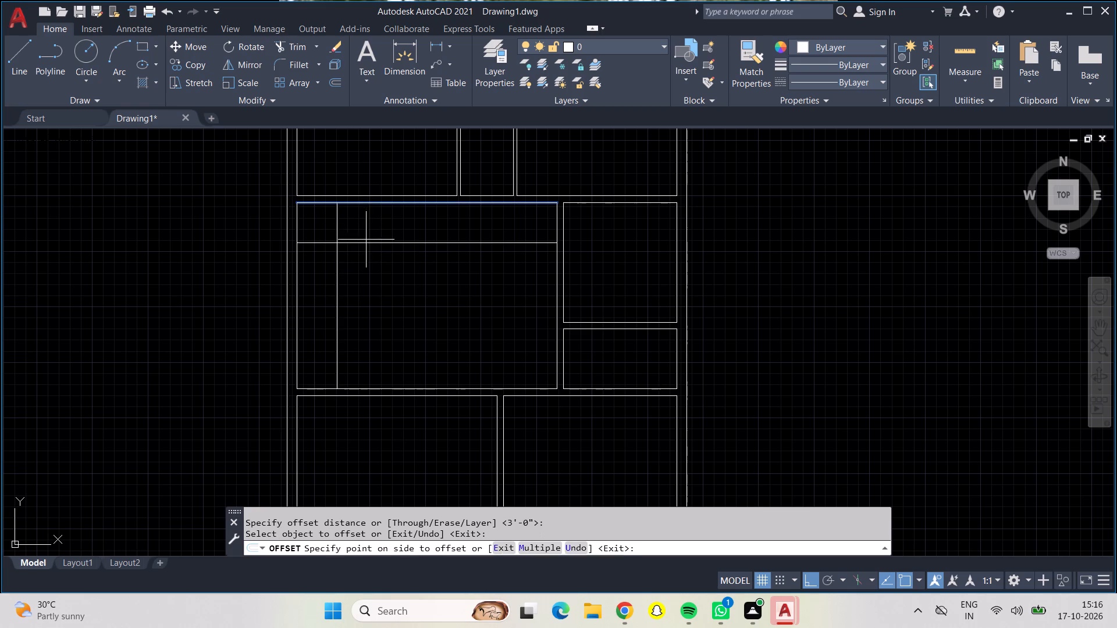
click(366, 243)
click(354, 388)
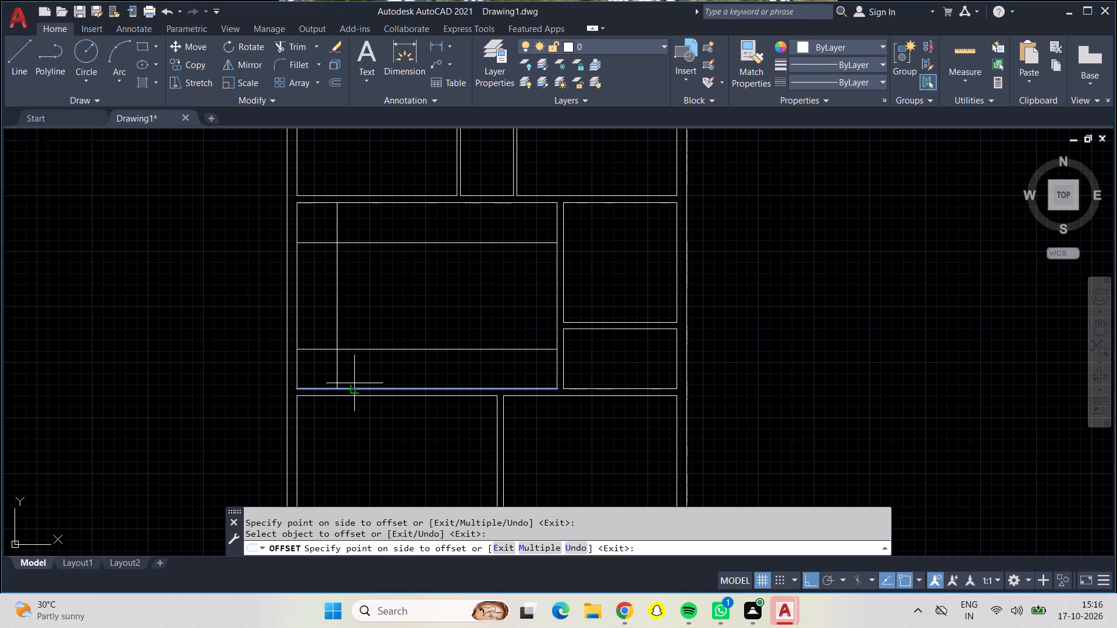
click(343, 307)
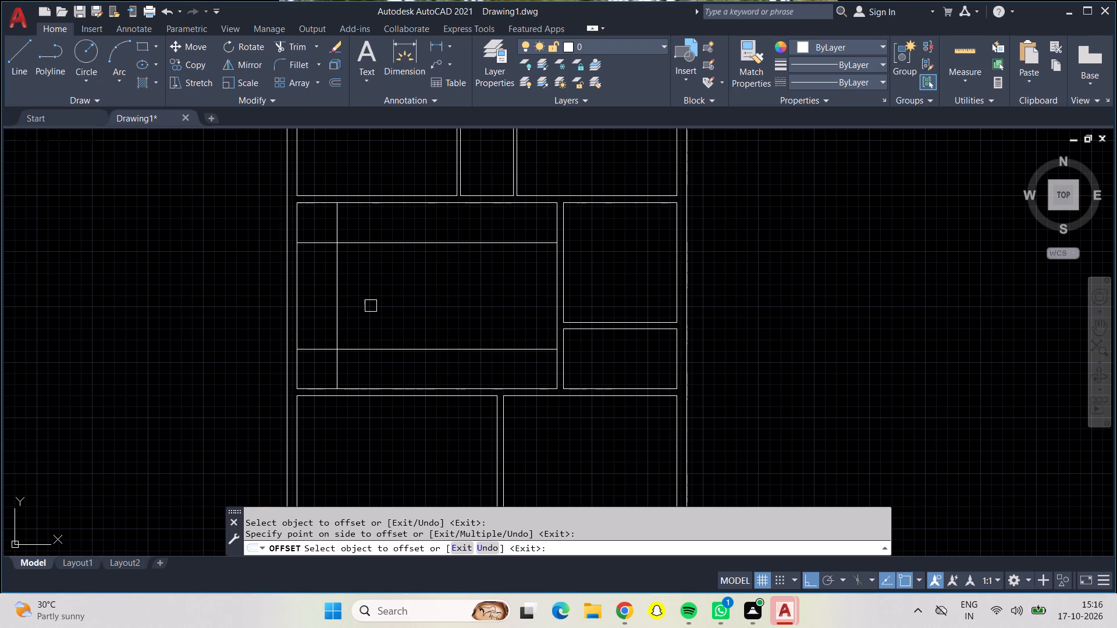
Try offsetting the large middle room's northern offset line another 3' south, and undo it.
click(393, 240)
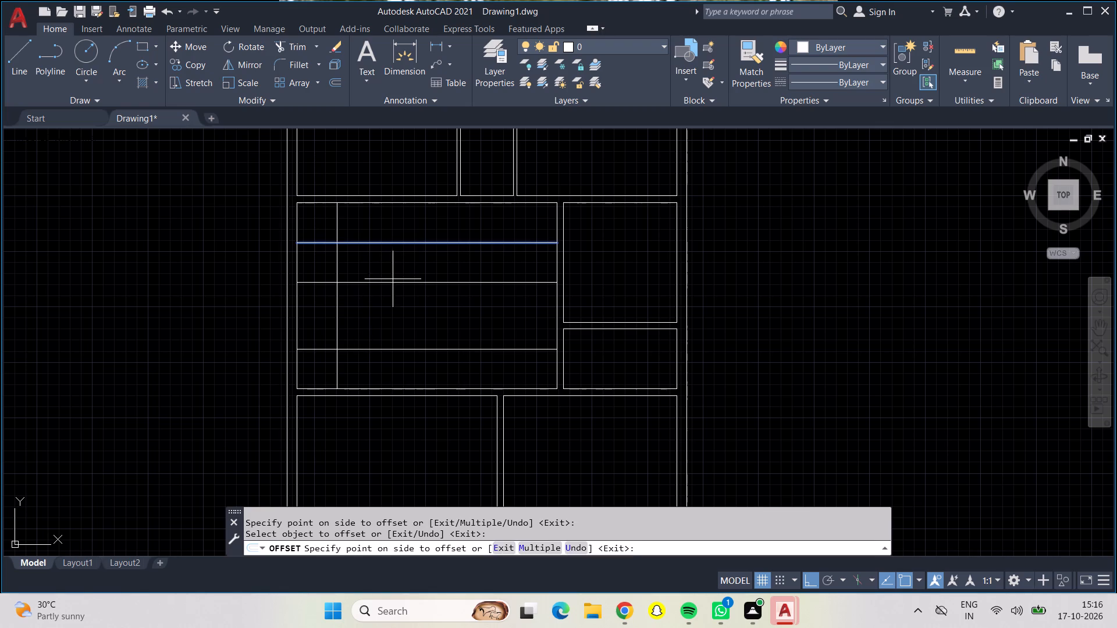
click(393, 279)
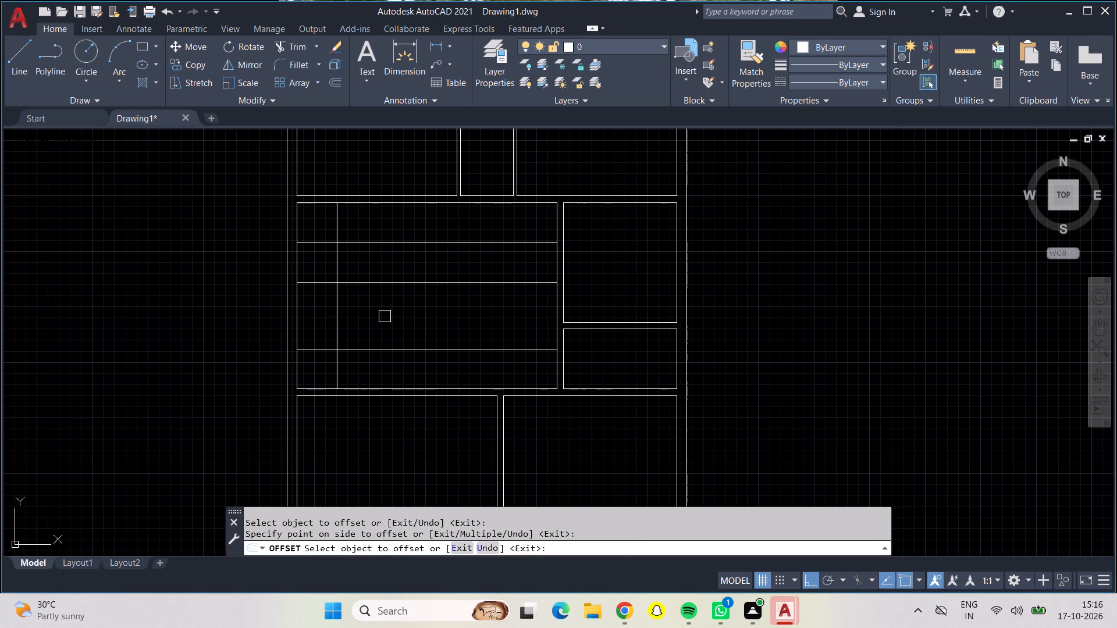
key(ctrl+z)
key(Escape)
Offset the large middle room's northern offset line 9" south.
key(o)
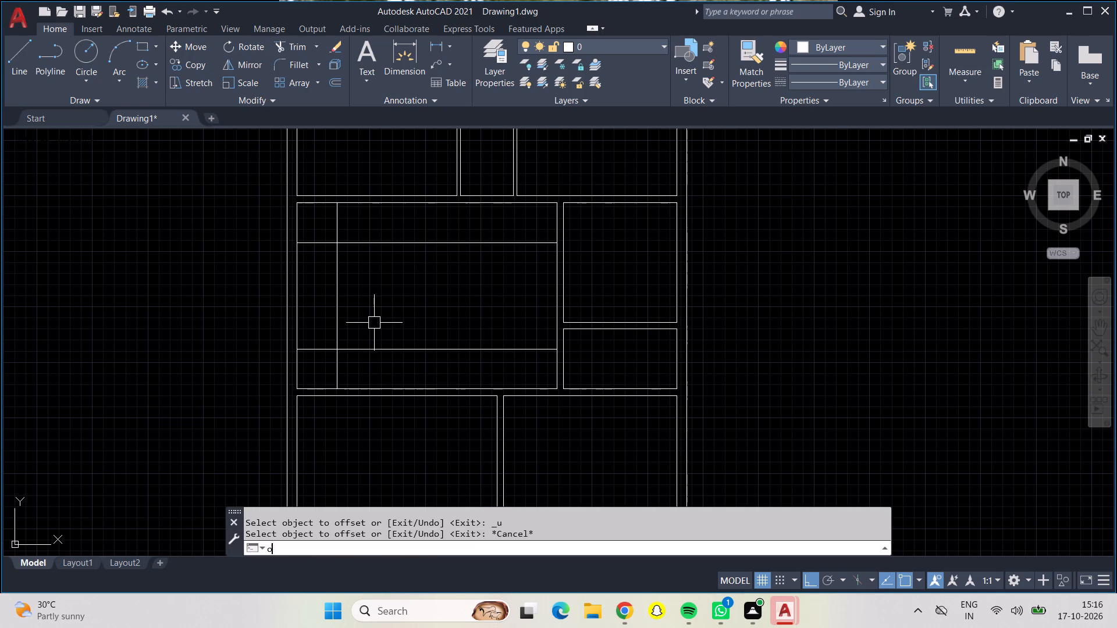
key(Return)
text(9")
key(Return)
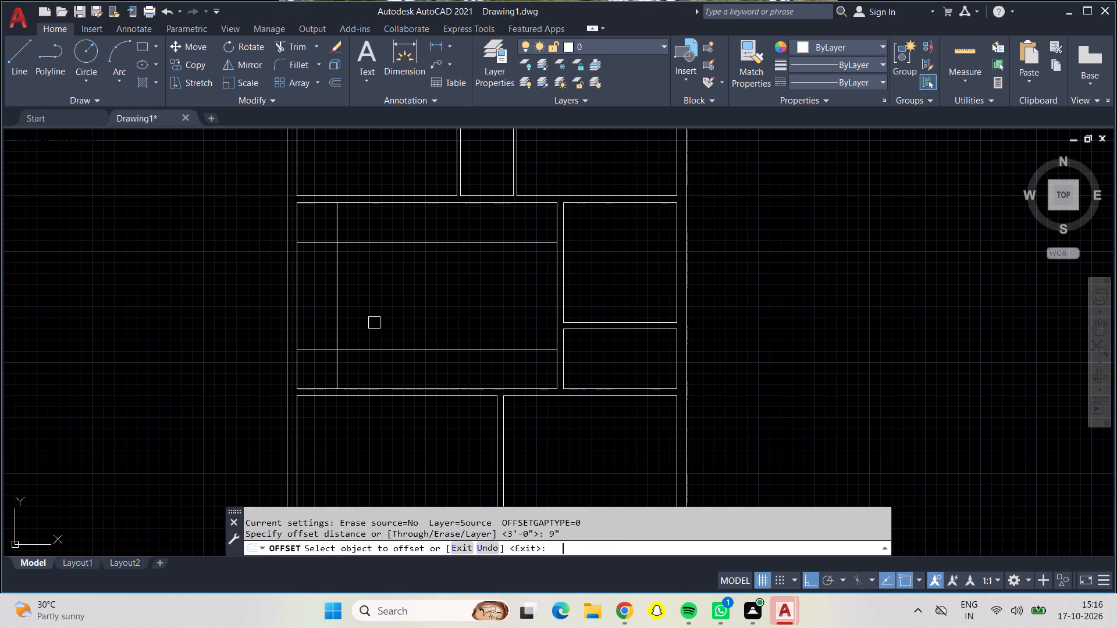
click(371, 243)
click(373, 298)
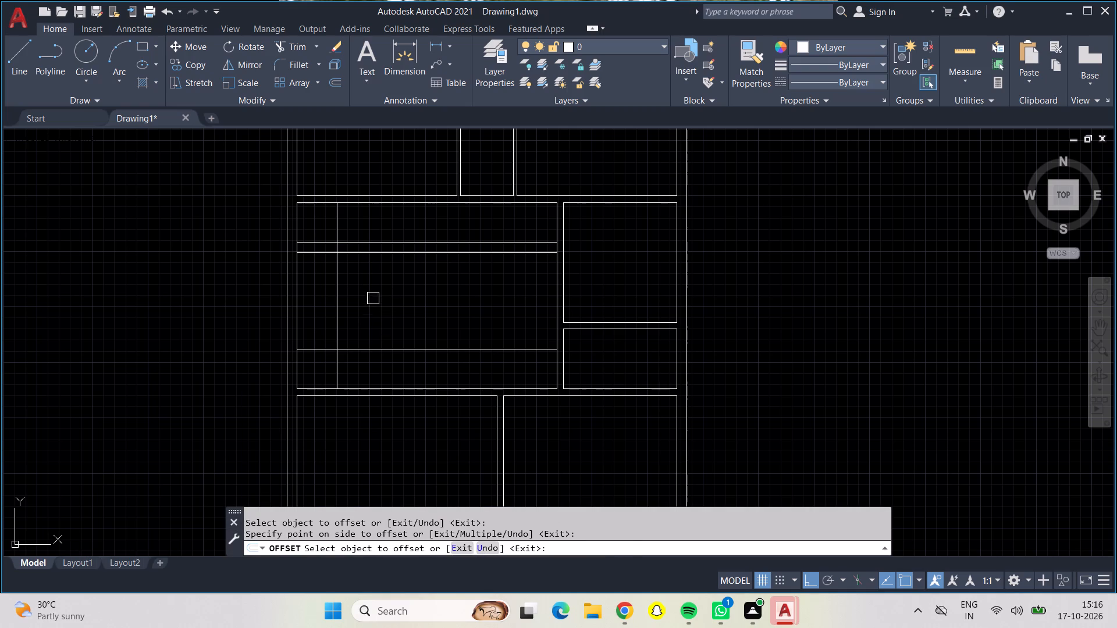
Offset the large middle room's southern offset line northward nine times in succession at 9" spacing, each from the previous line.
click(372, 348)
click(386, 252)
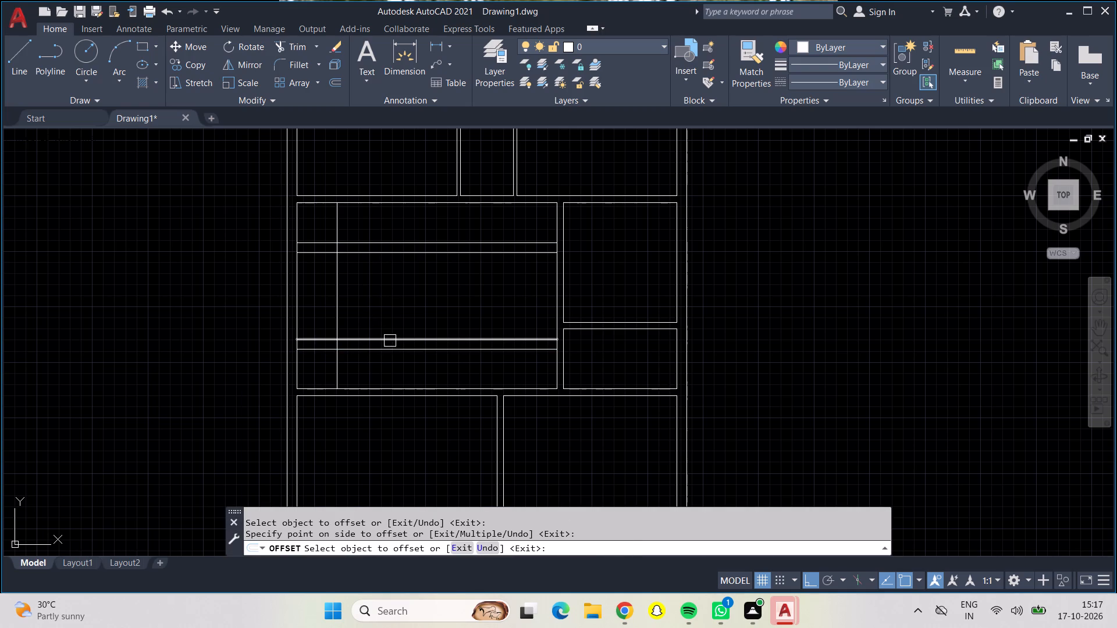
click(390, 341)
click(389, 311)
click(389, 328)
click(390, 266)
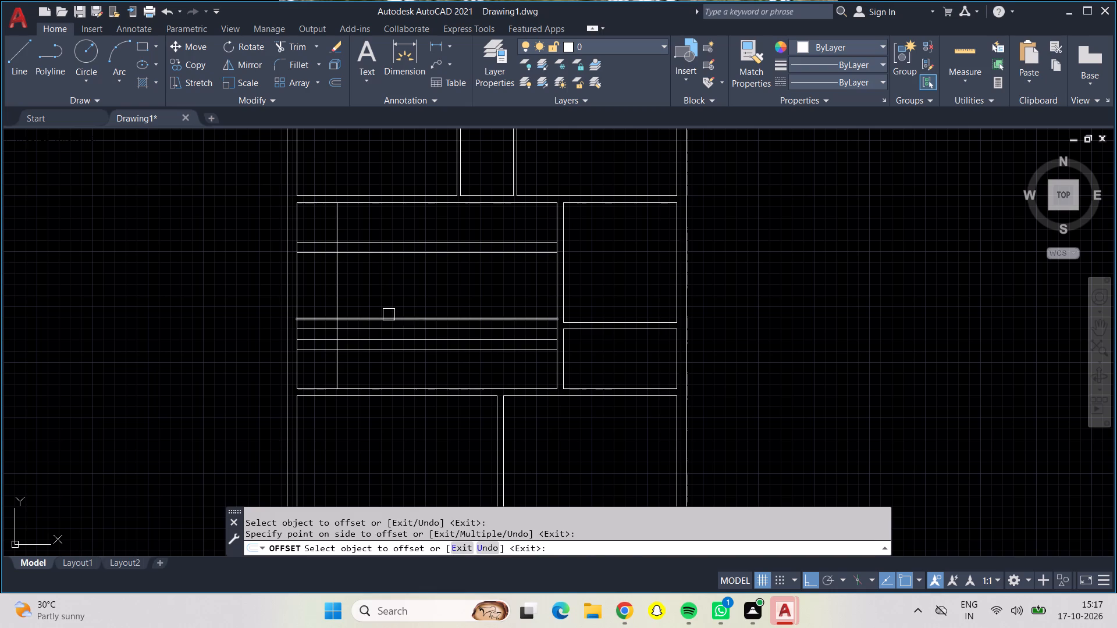
click(388, 318)
click(390, 279)
click(389, 304)
click(387, 283)
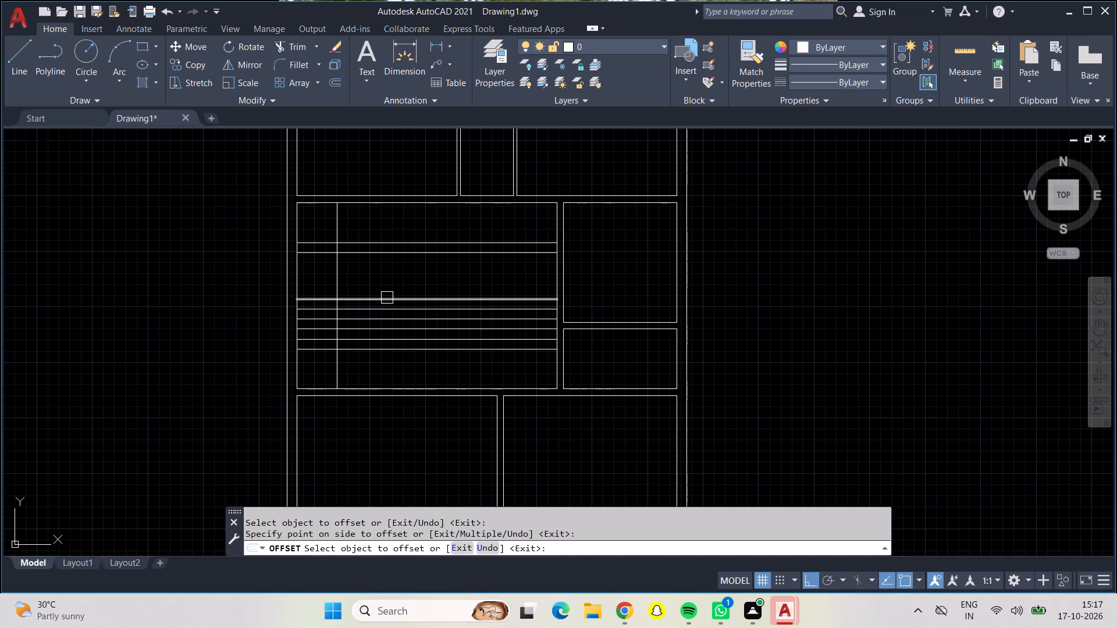
click(387, 296)
click(387, 273)
click(382, 289)
click(382, 270)
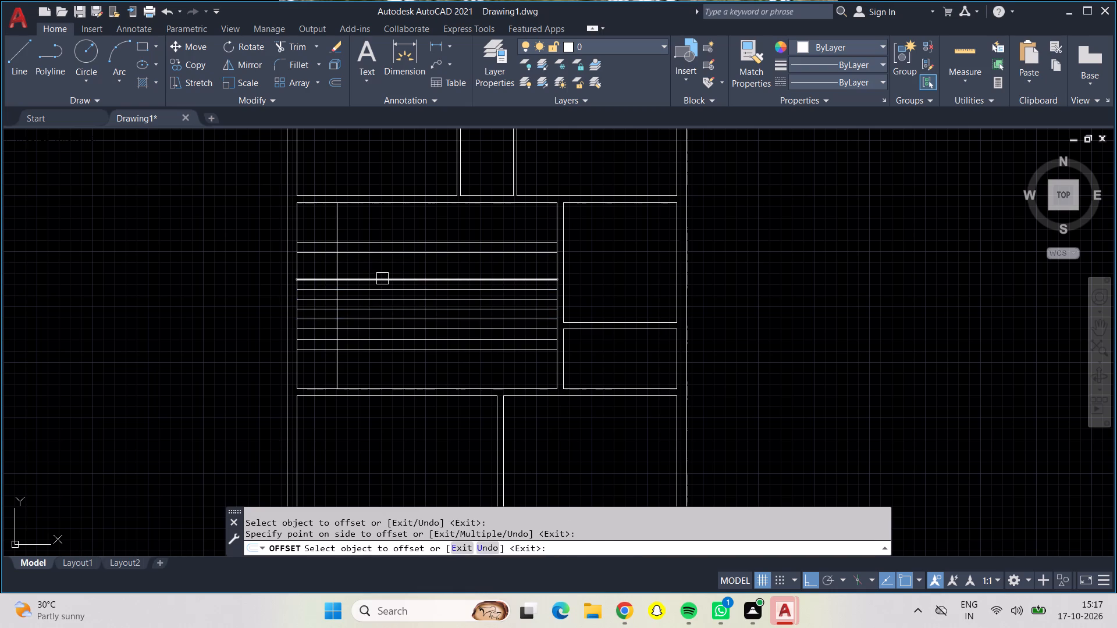
click(382, 279)
click(382, 265)
click(379, 270)
click(379, 262)
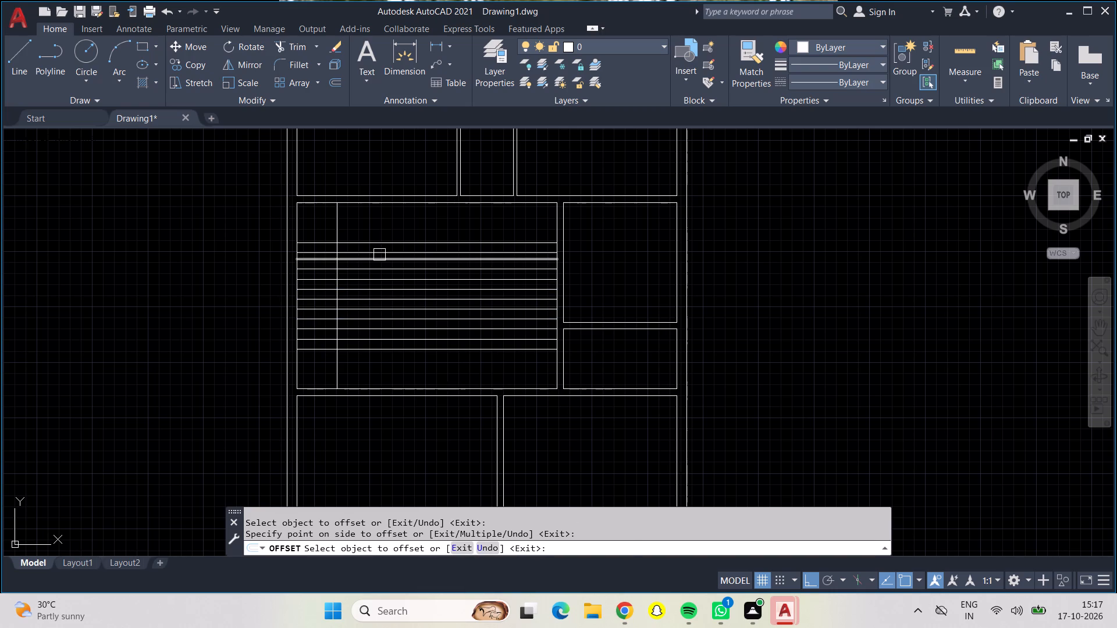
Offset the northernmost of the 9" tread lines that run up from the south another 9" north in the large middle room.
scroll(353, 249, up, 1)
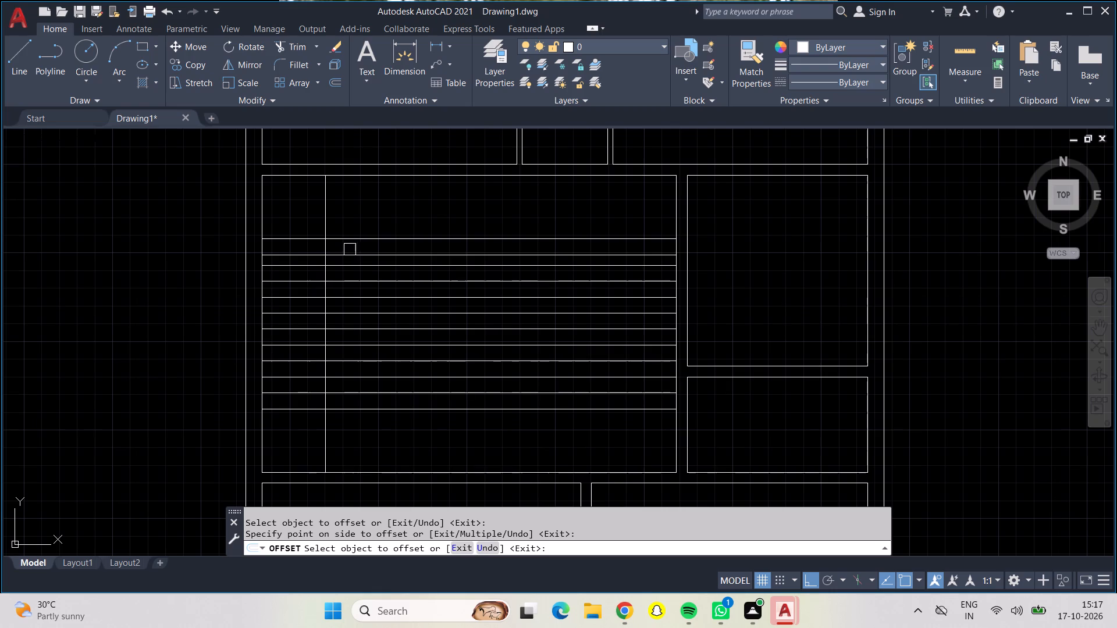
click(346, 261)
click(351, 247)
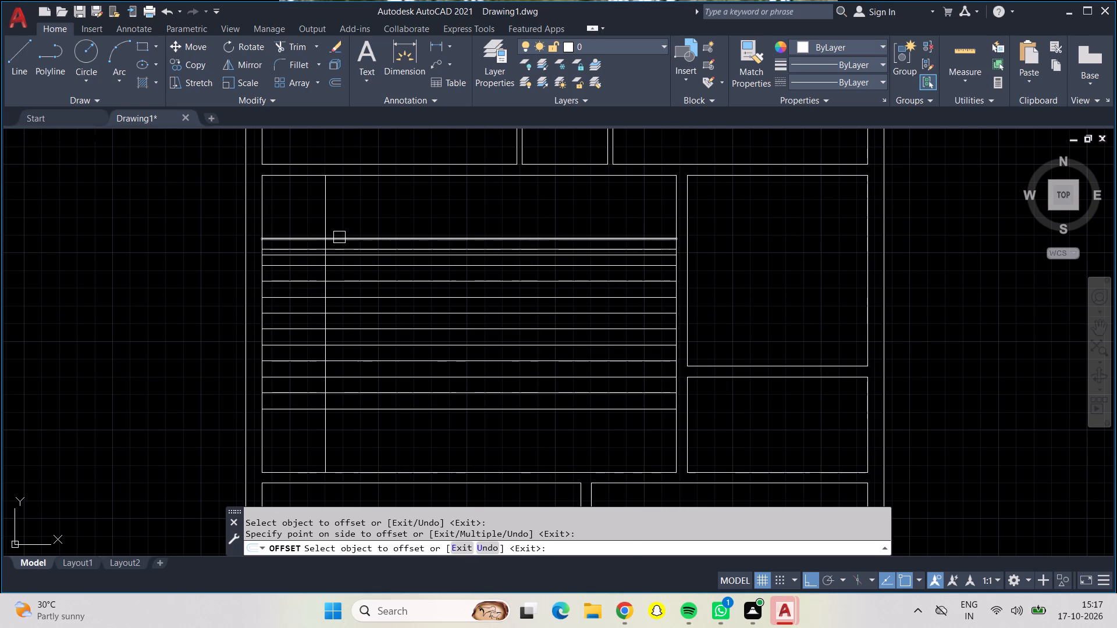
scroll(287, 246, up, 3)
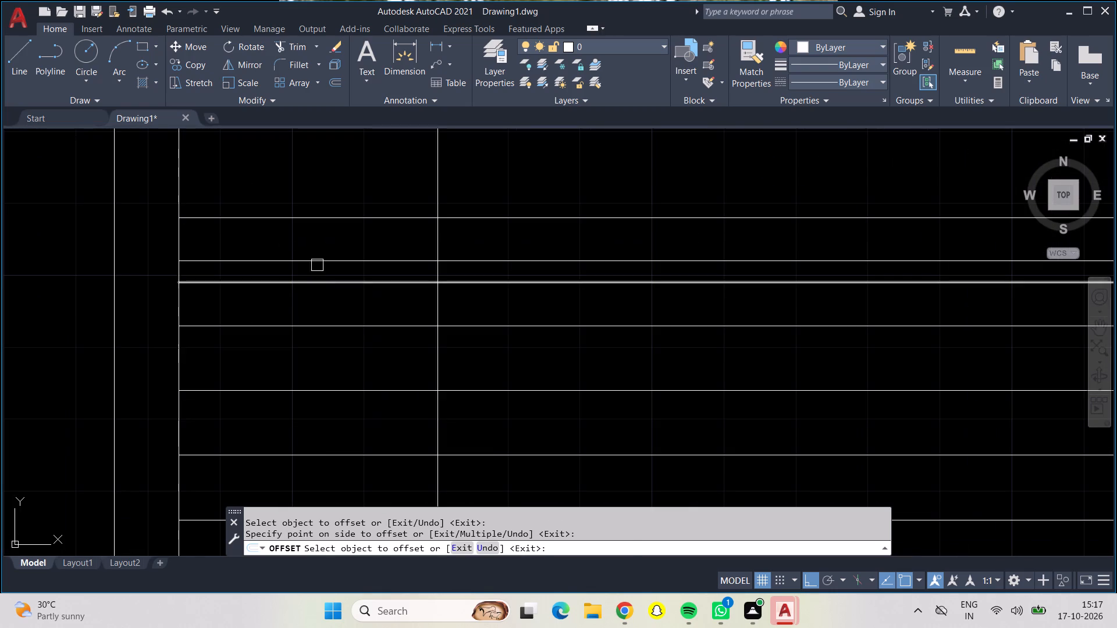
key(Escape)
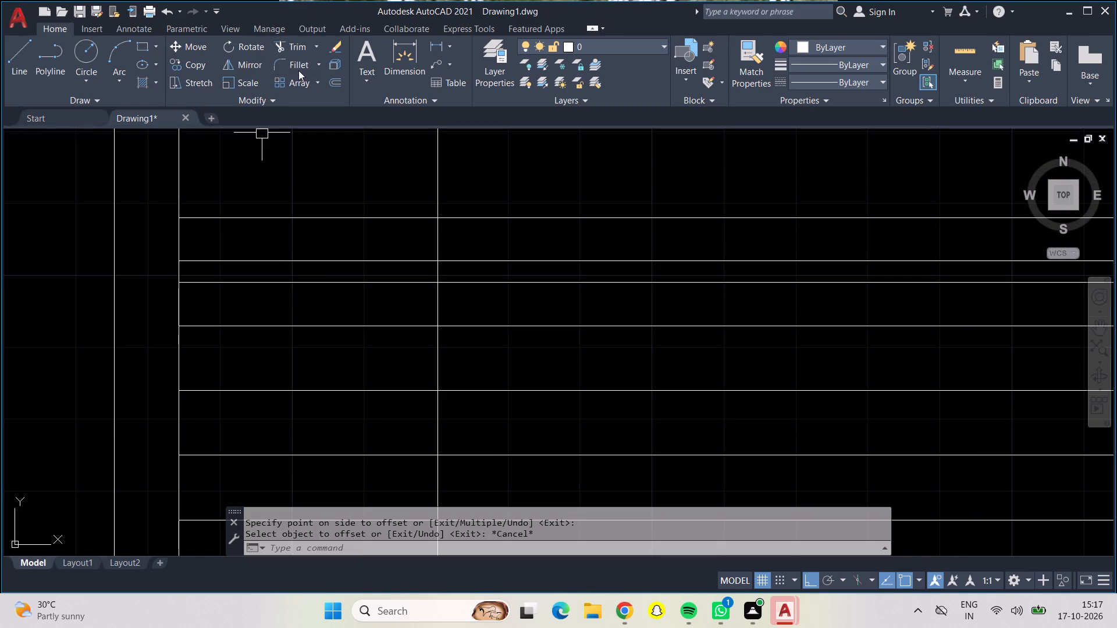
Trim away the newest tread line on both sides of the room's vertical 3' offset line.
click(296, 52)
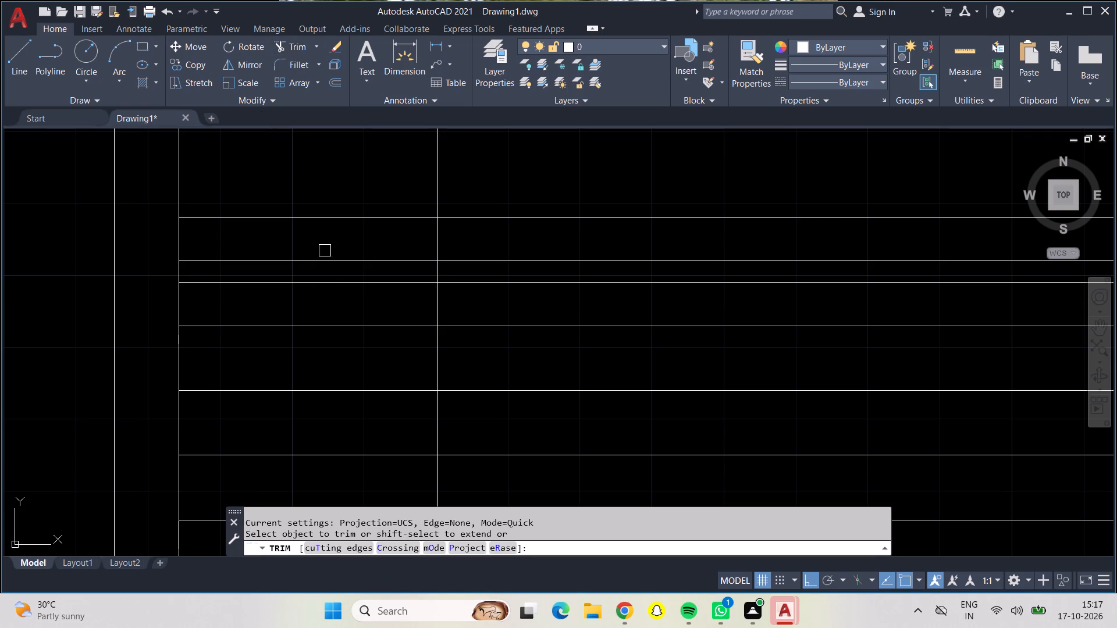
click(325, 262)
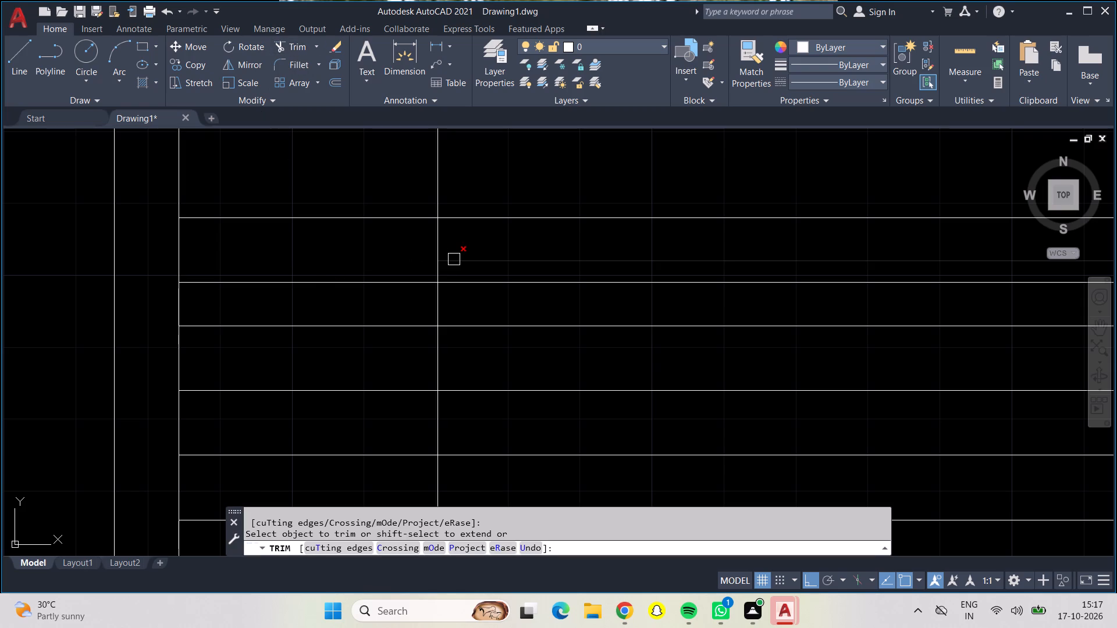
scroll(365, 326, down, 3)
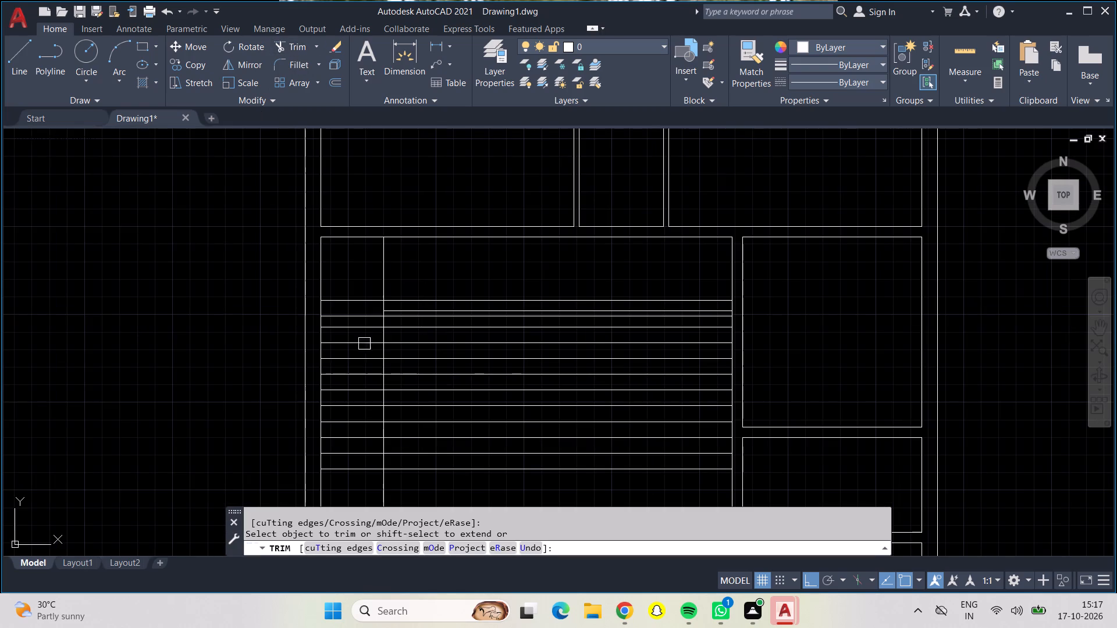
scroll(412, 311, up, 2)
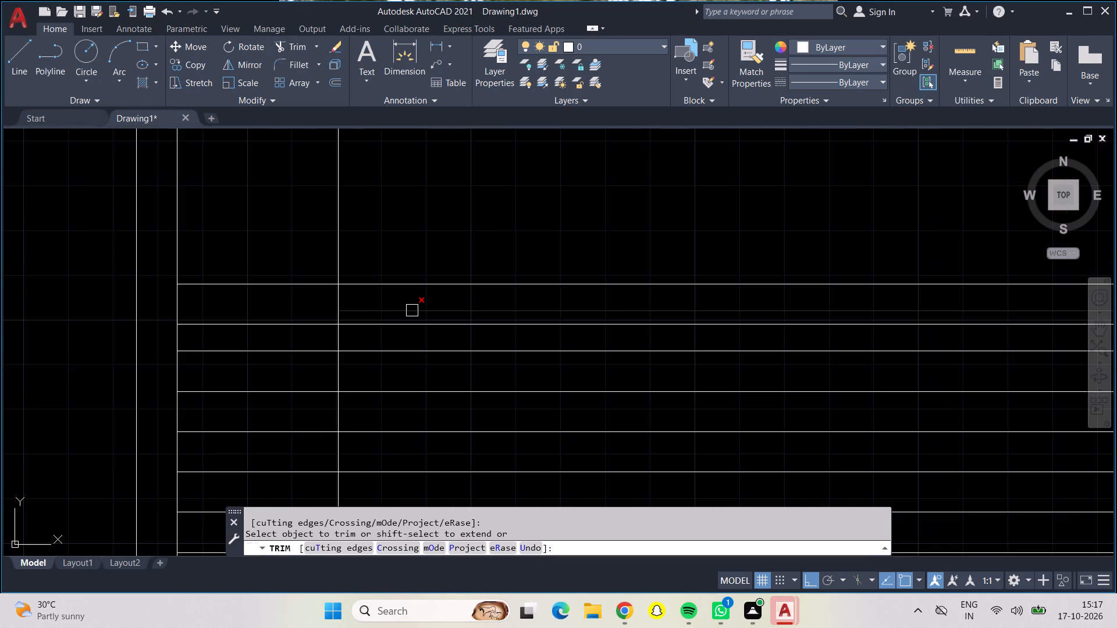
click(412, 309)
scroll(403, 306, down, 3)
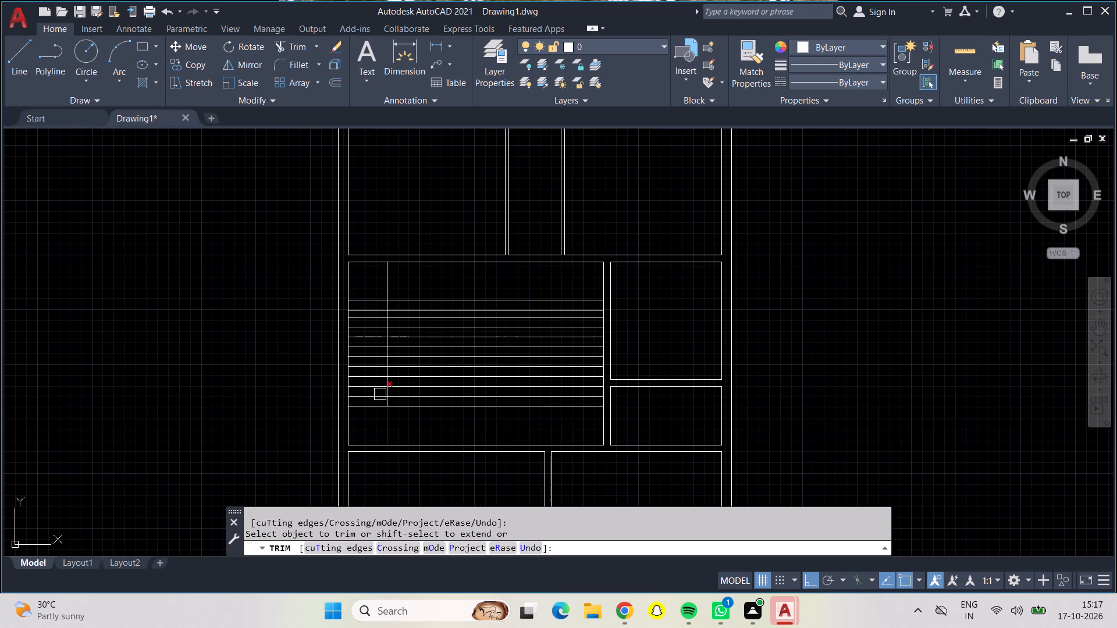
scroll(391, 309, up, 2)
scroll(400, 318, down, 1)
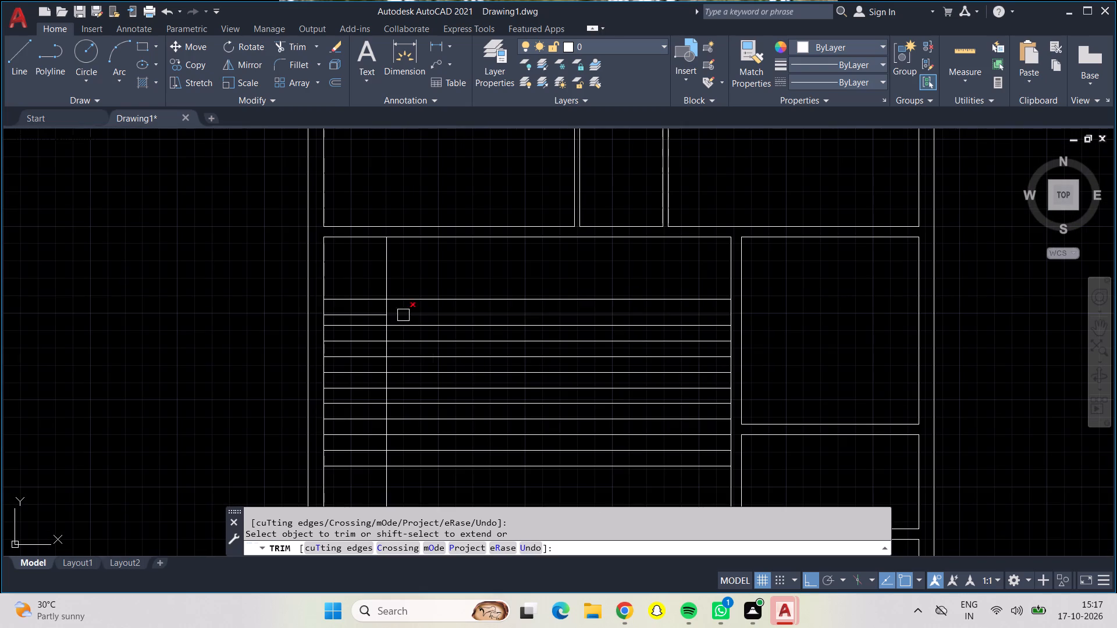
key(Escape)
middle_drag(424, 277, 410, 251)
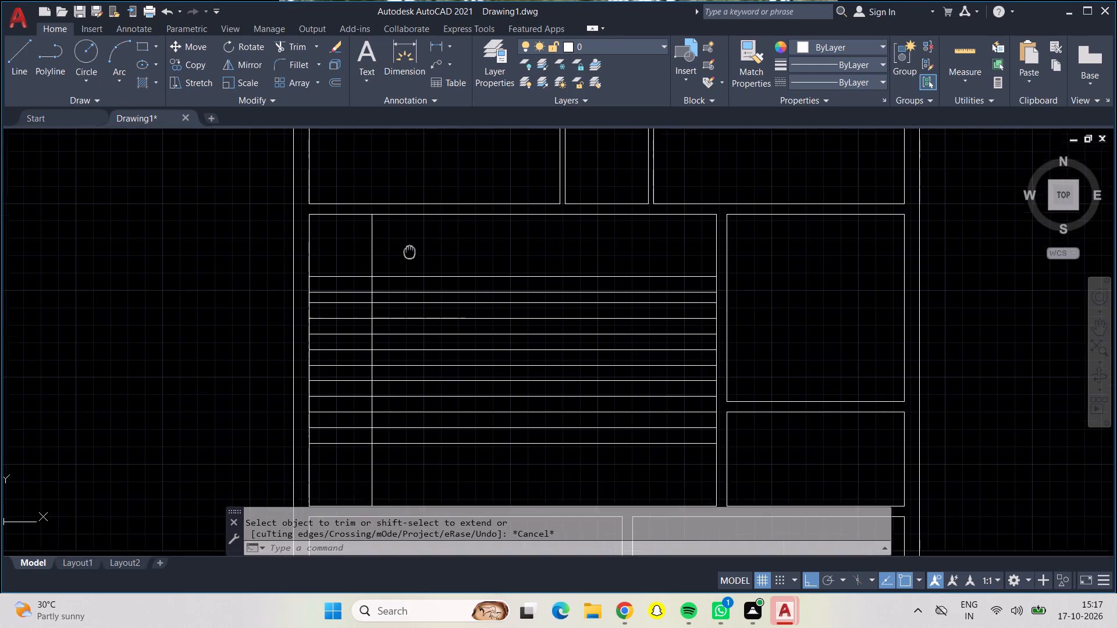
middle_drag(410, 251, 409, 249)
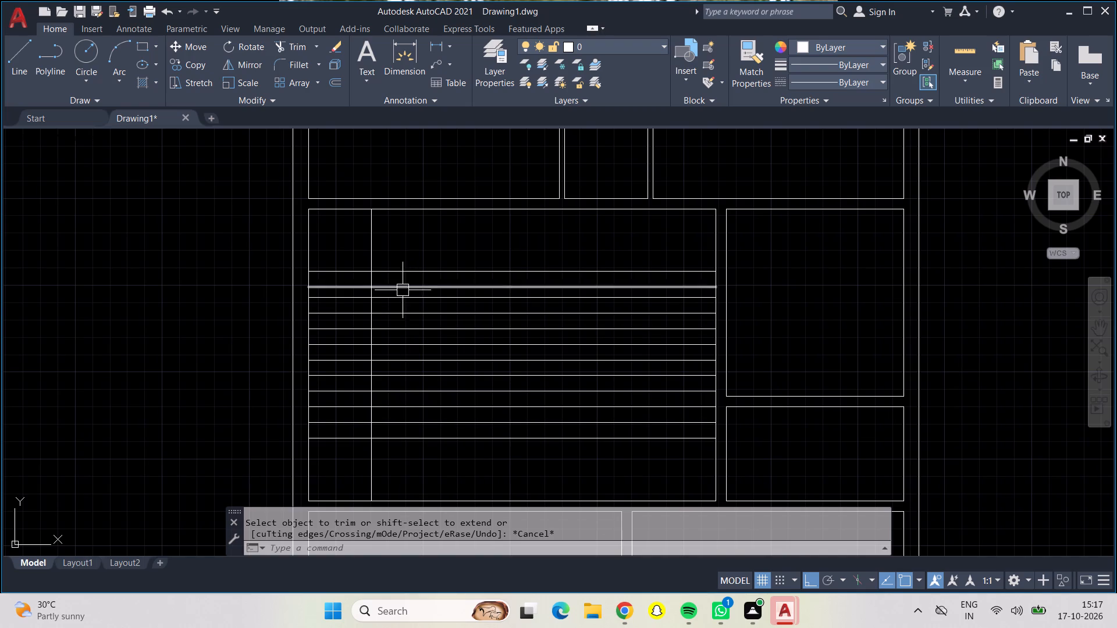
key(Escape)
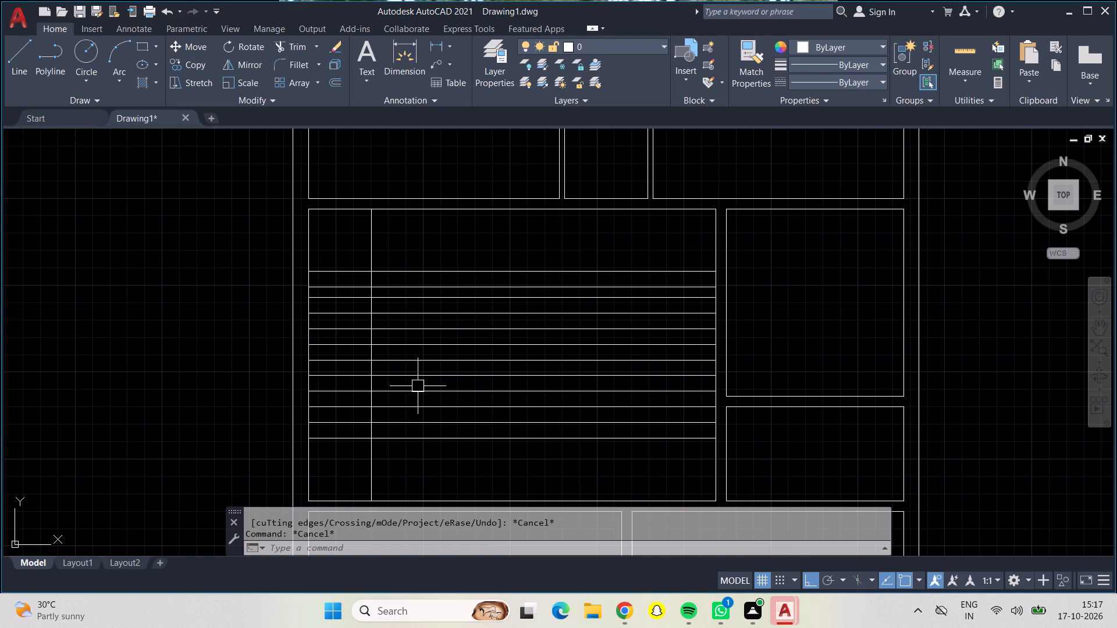
Erase all horizontal tread lines south of the room's northern 3' offset line, including the southern 3' offset line.
drag(446, 452, 441, 292)
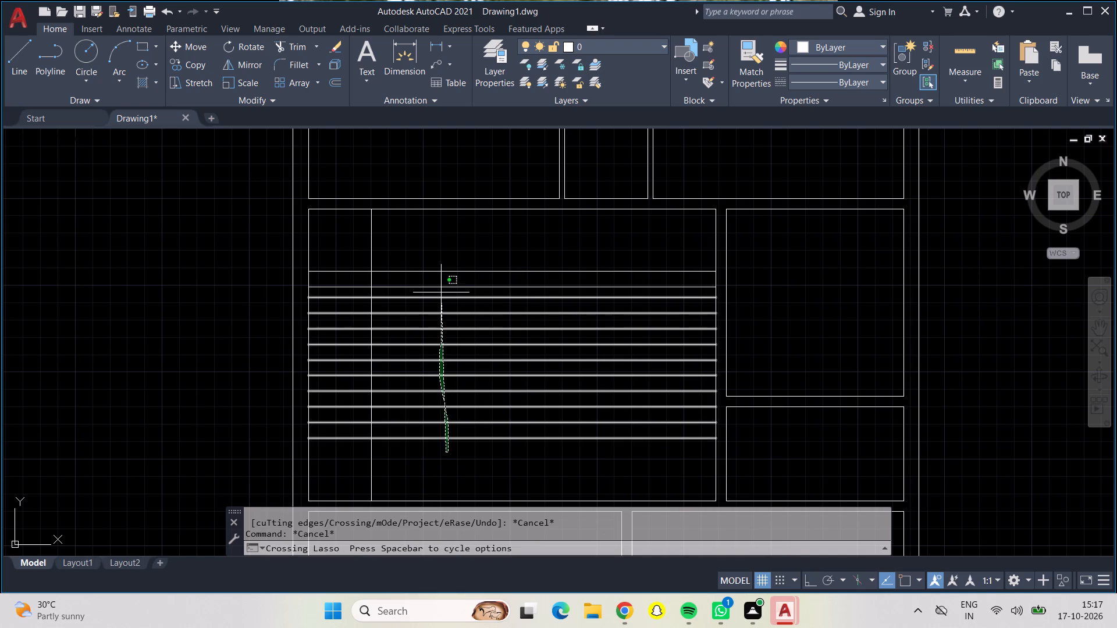
drag(441, 292, 439, 280)
key(Delete)
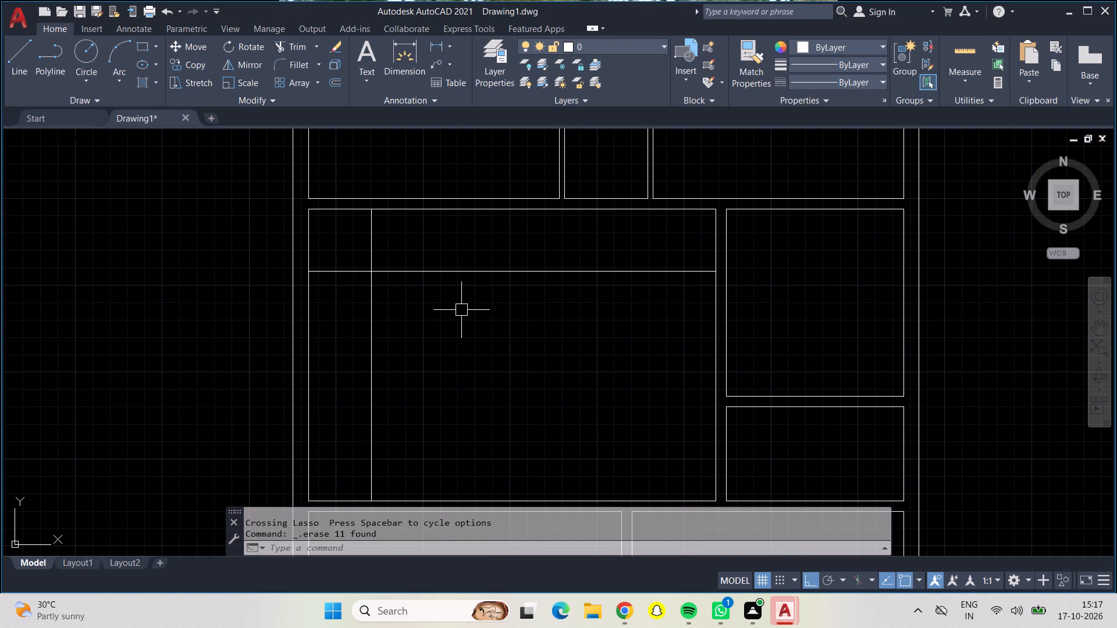
key(Escape)
Offset the northern 3' line southward four times in succession at 9" spacing, each from the previous line.
key(o)
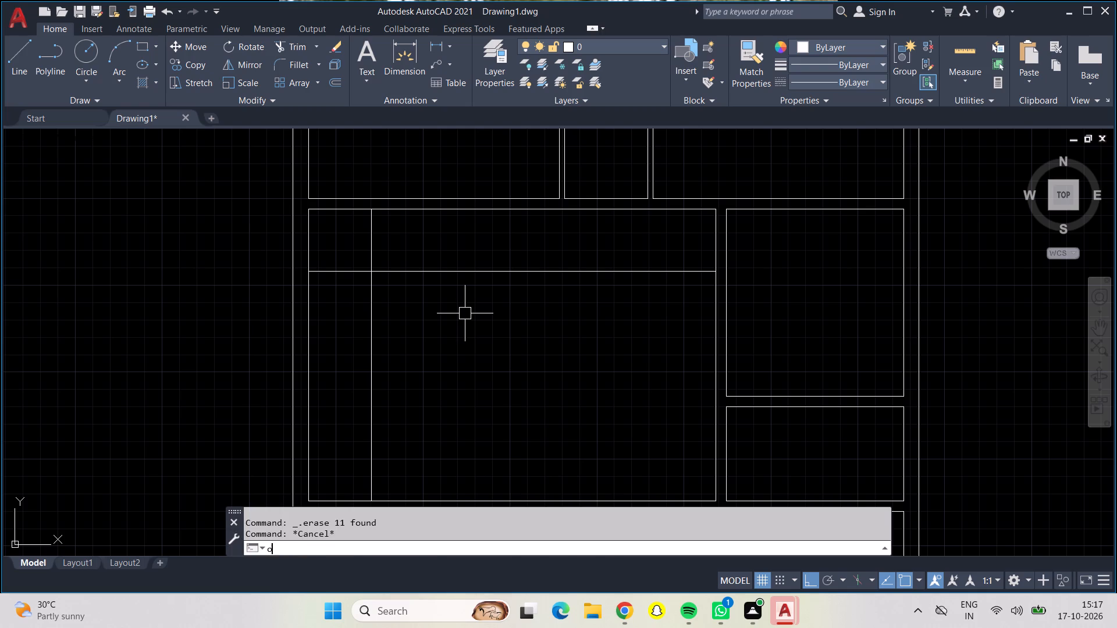
key(Return)
text(9")
key(Return)
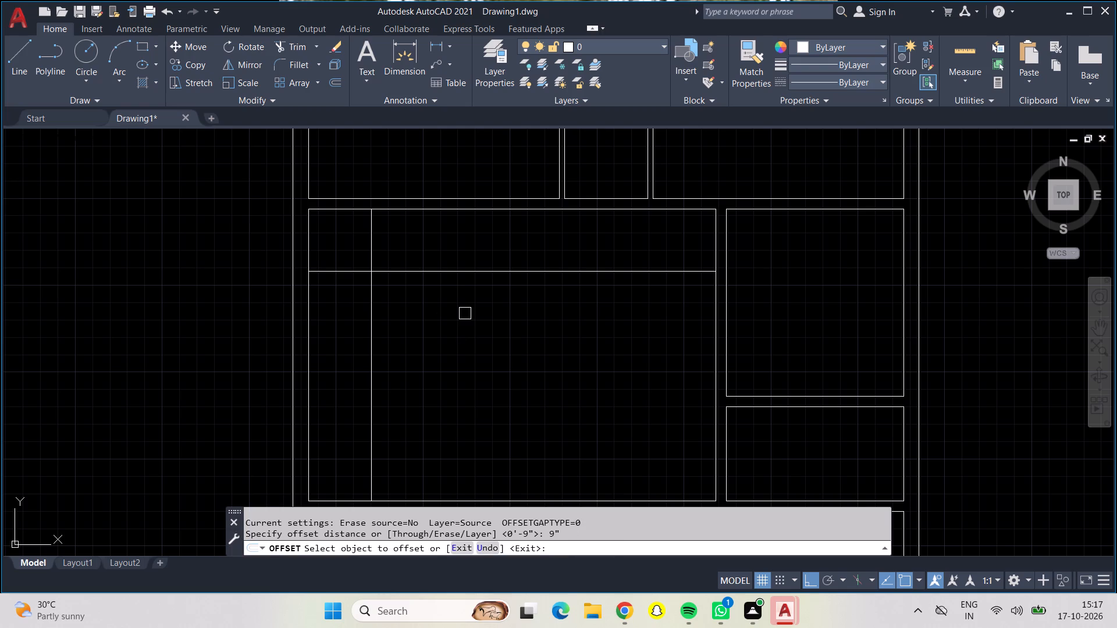
click(467, 273)
click(470, 327)
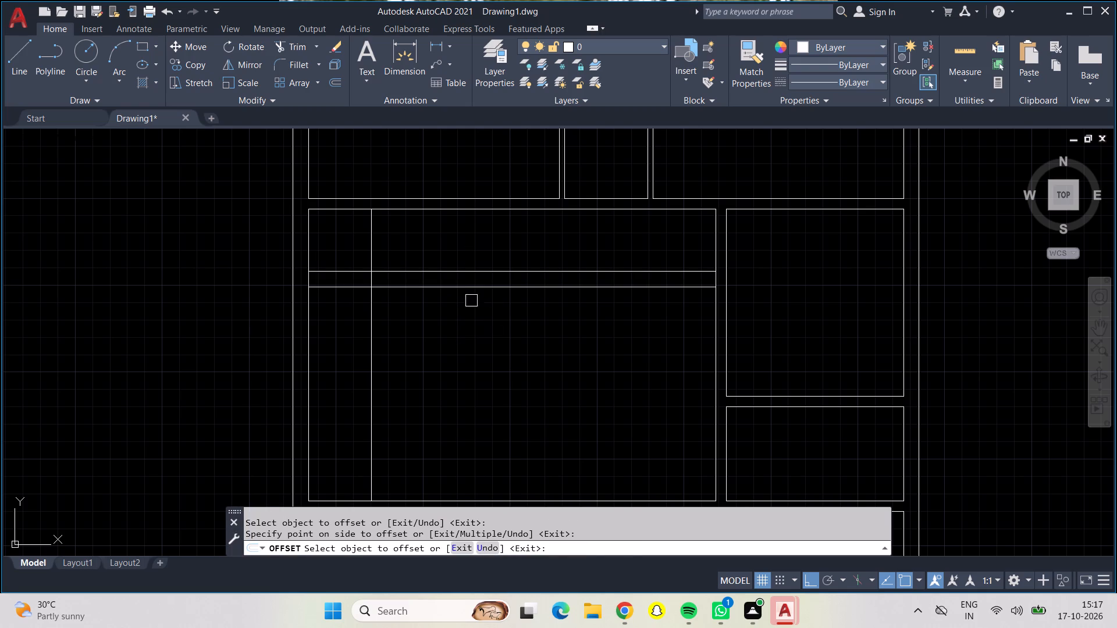
click(472, 281)
drag(474, 382, 476, 374)
click(476, 299)
drag(489, 389, 490, 382)
click(488, 317)
click(494, 419)
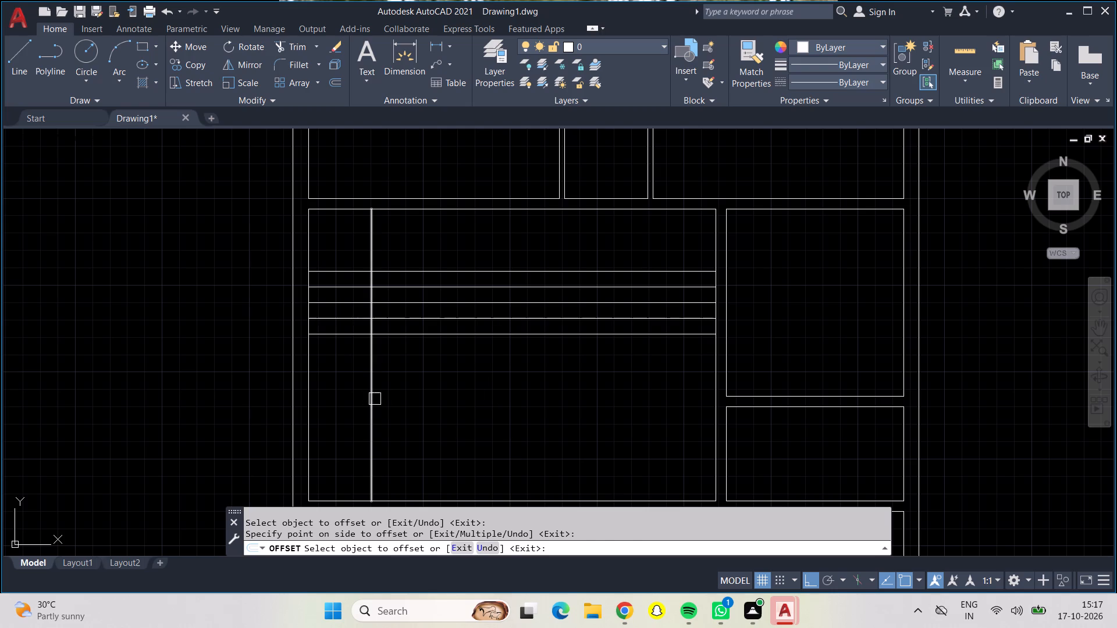
Offset the vertical 3' line eastward five times in succession at 9" spacing, each from the previous line.
click(375, 401)
click(426, 407)
click(388, 409)
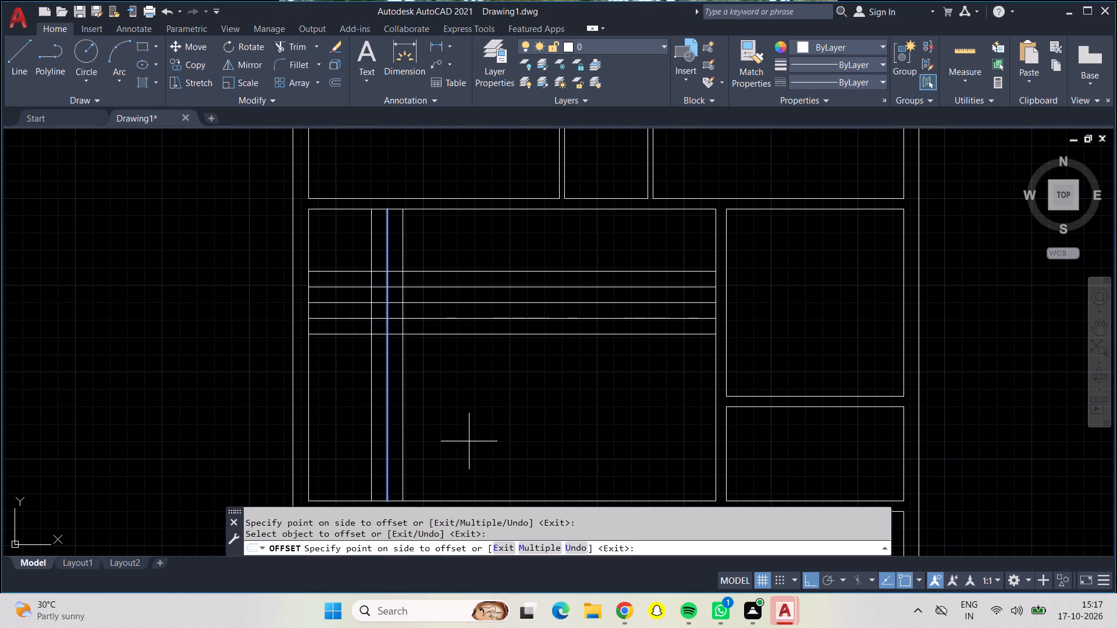
drag(482, 445, 476, 445)
click(402, 434)
drag(501, 472, 485, 468)
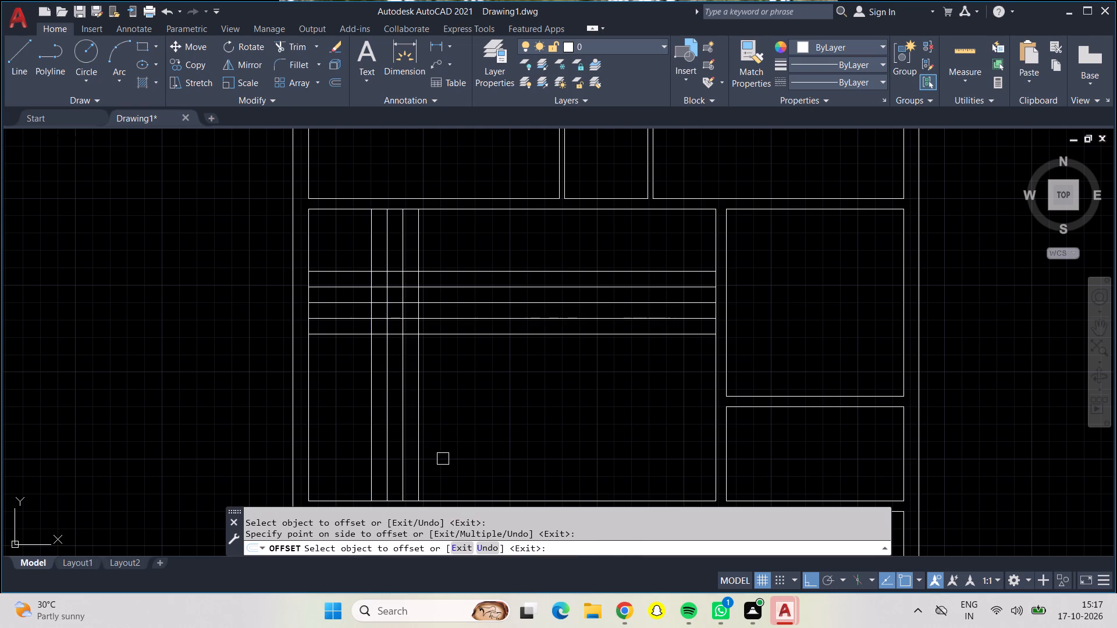
click(419, 454)
click(455, 463)
click(434, 463)
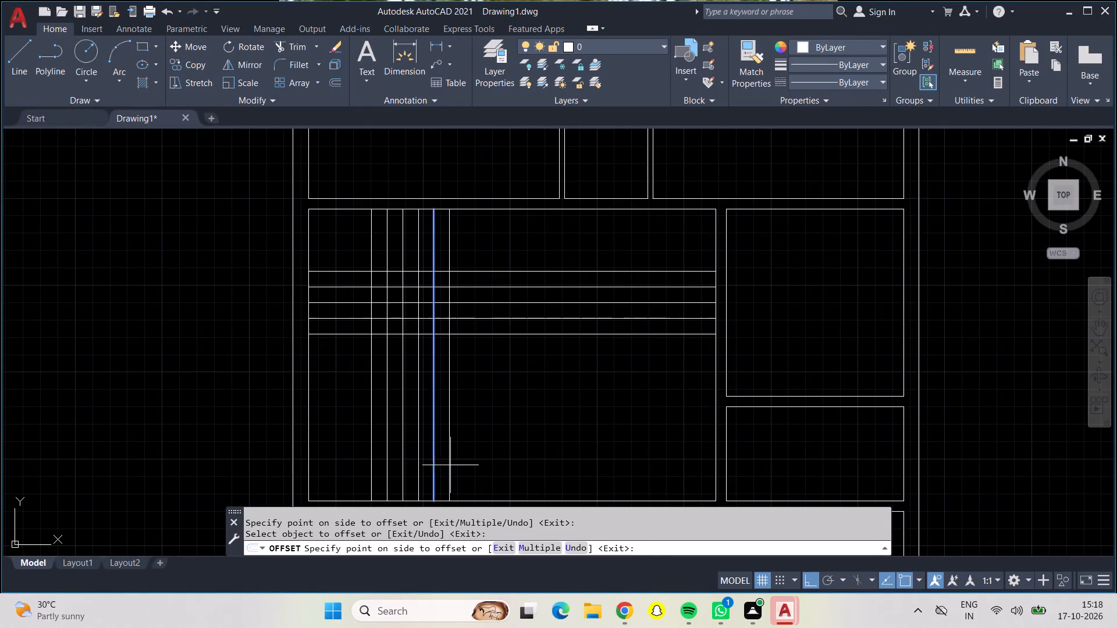
click(458, 469)
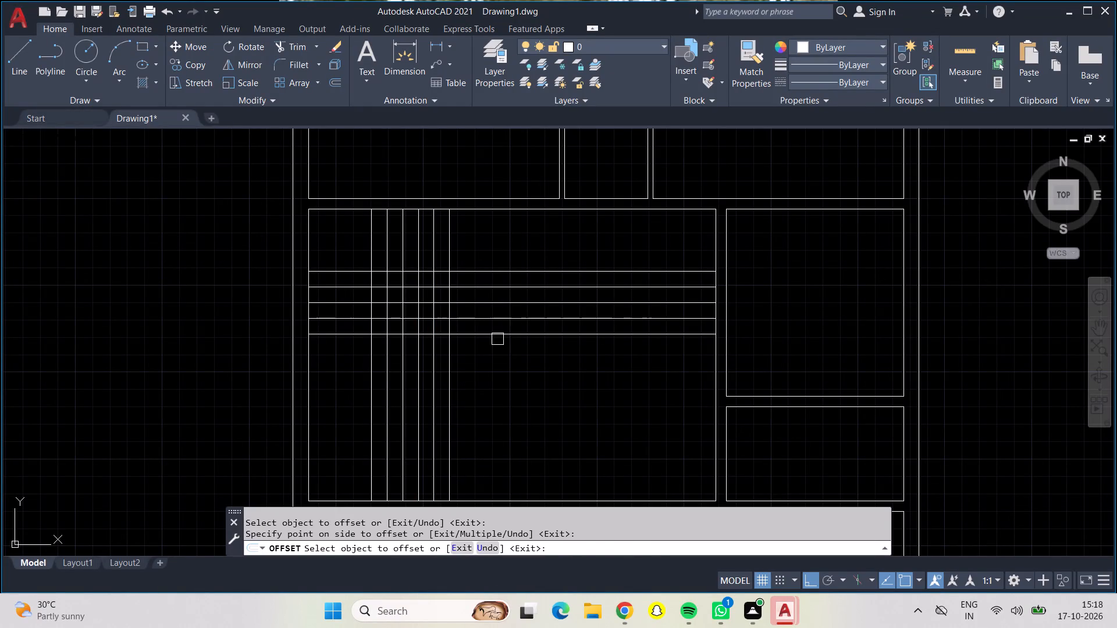
Offset the southernmost tread line southward six more times at 9" spacing, each from the previous line.
click(497, 339)
click(497, 409)
click(485, 345)
click(498, 416)
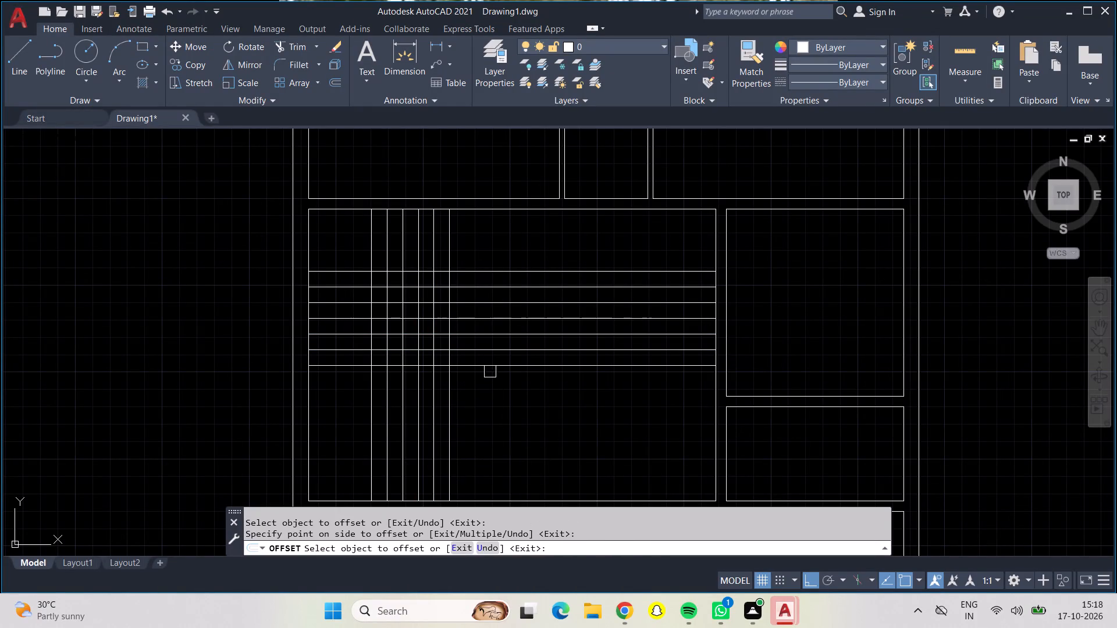
drag(489, 366, 487, 374)
click(492, 420)
click(486, 385)
click(489, 445)
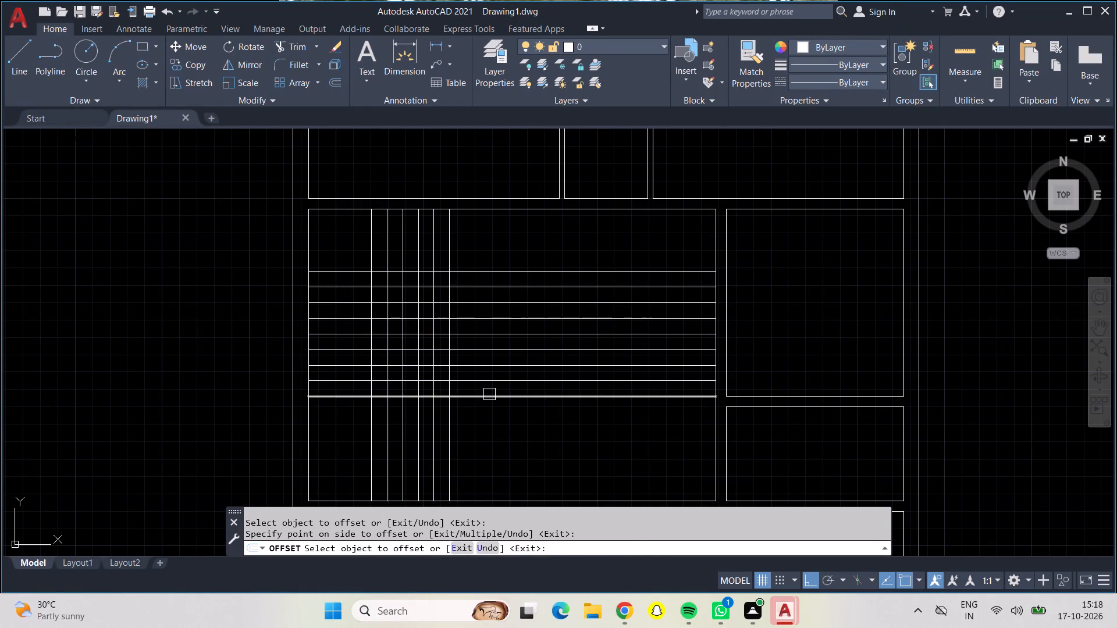
click(489, 394)
click(508, 430)
click(503, 411)
click(506, 440)
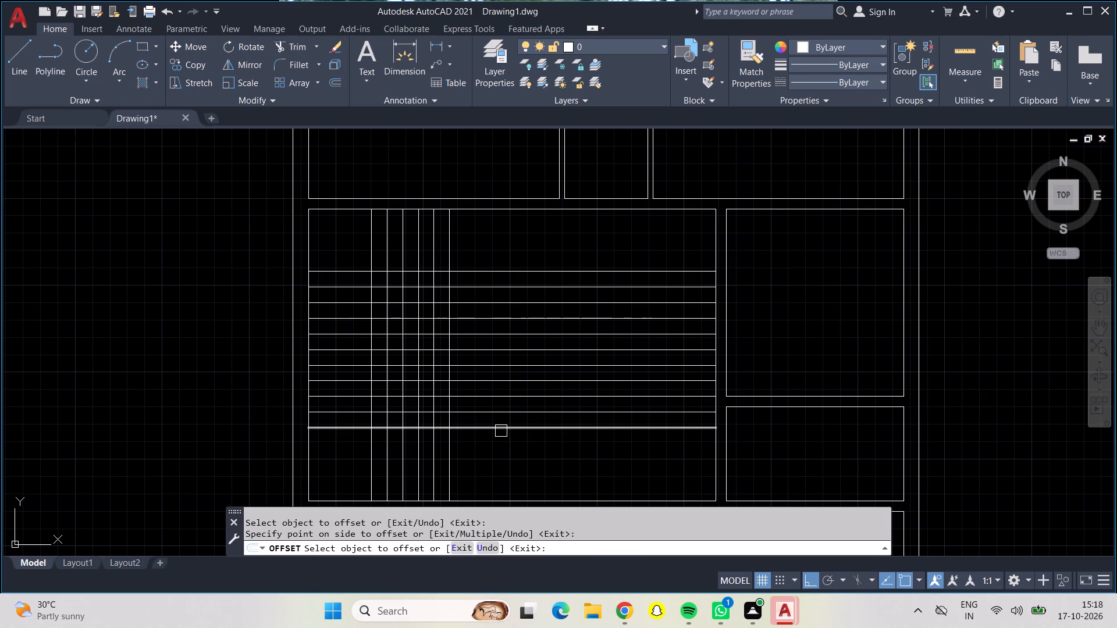
key(Escape)
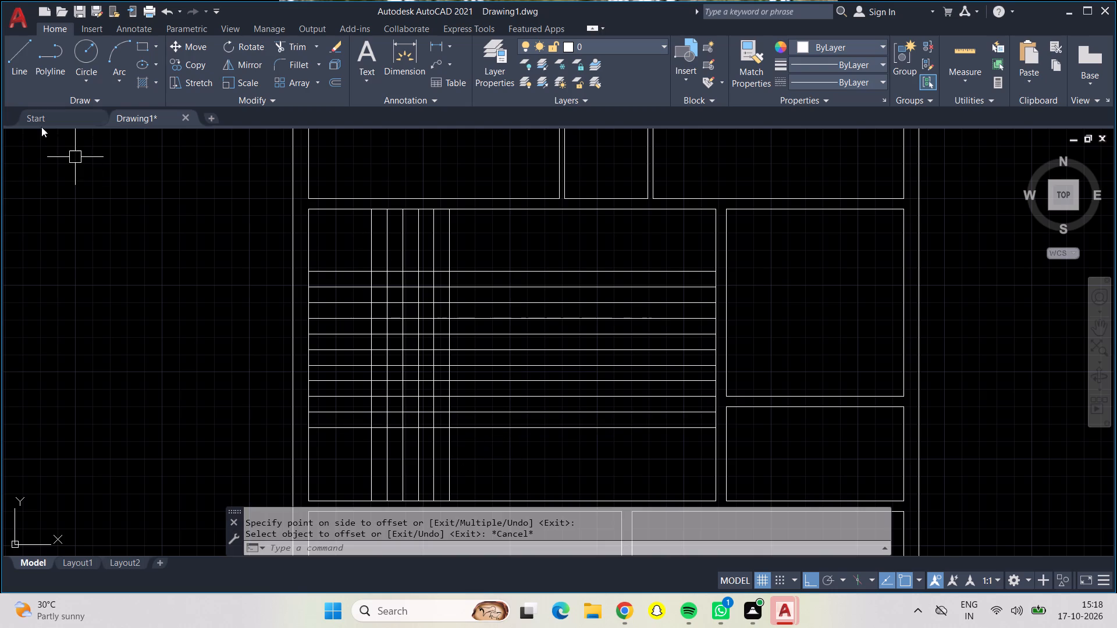
Trim the northern 3' line east of the easternmost vertical tread, and the five vertical treads within the 9" strip just south of it.
click(304, 47)
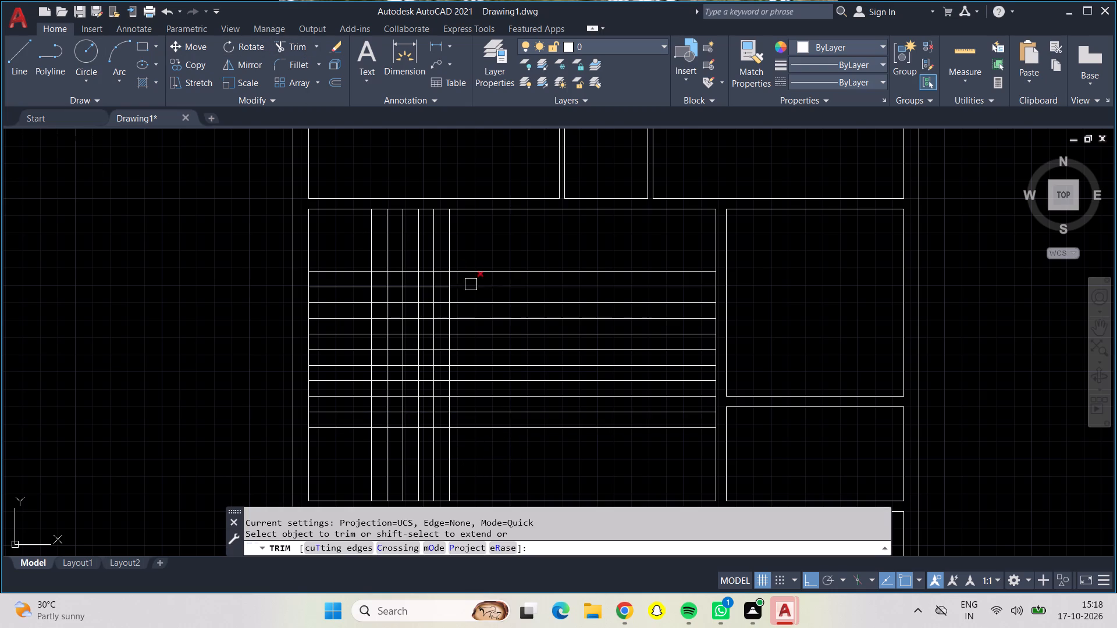
click(474, 242)
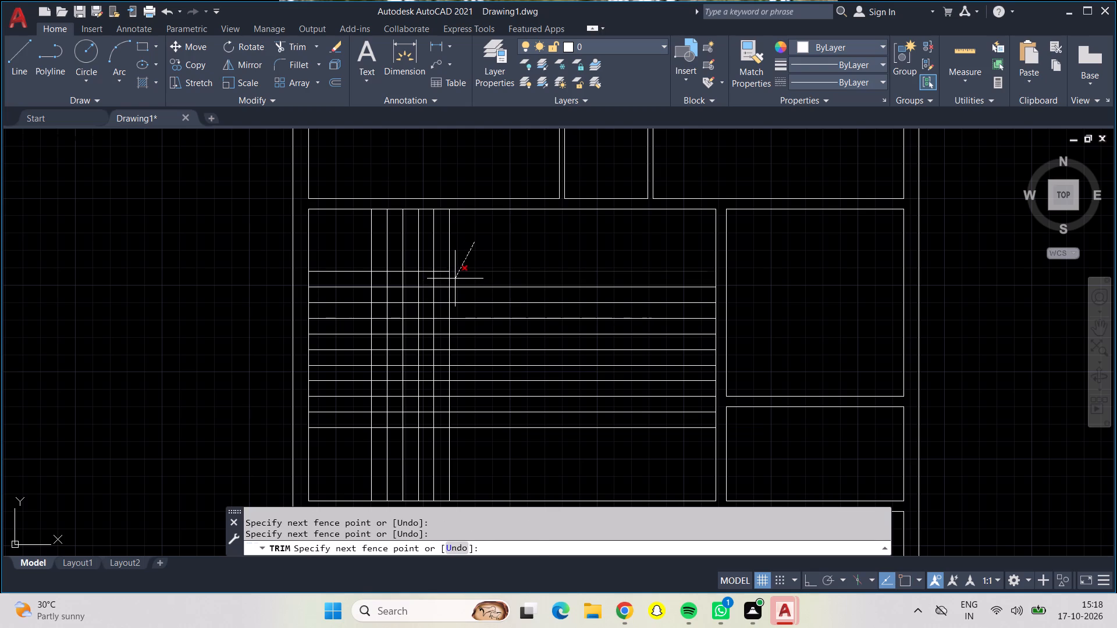
click(456, 279)
click(476, 277)
click(380, 280)
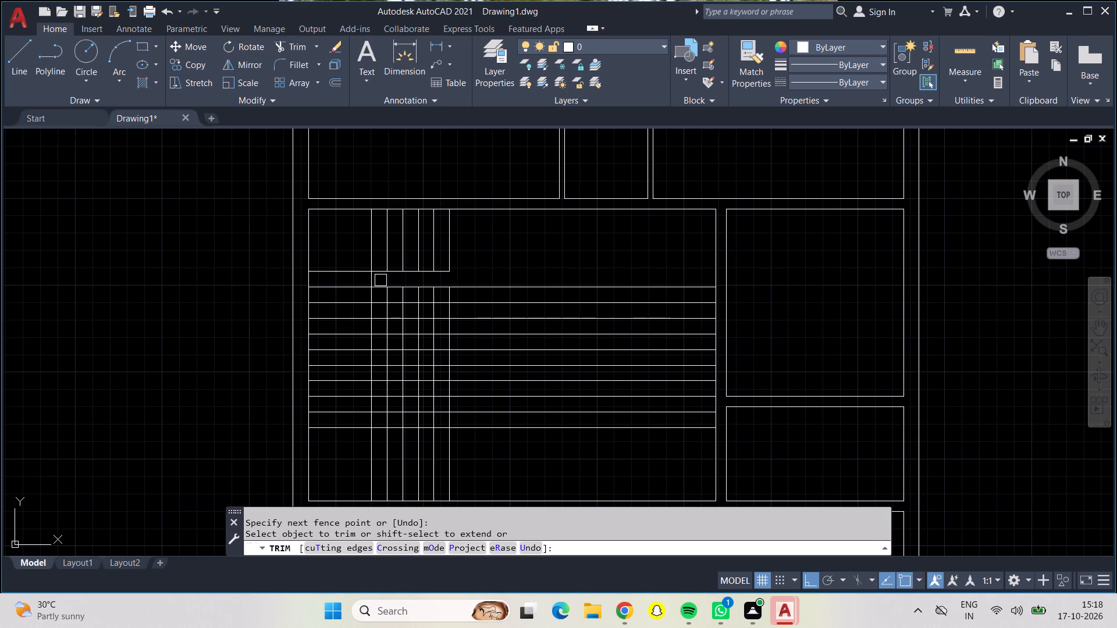
Trim the treads crossing the 9" strips along the vertical 3' line and the southernmost horizontal line, and that line's end east of the vertical treads.
click(380, 280)
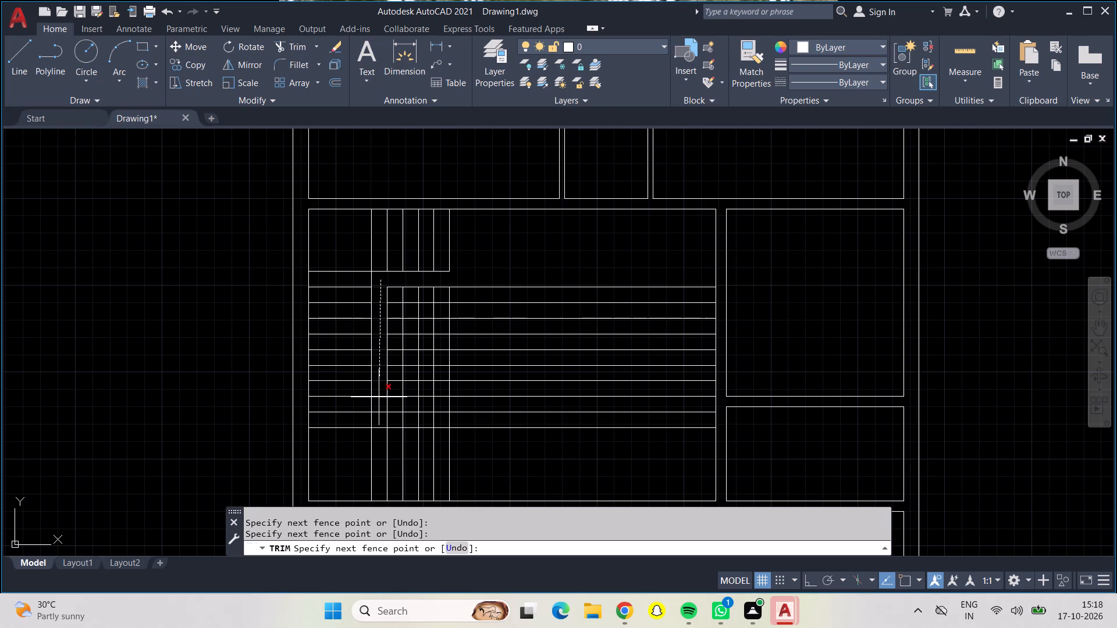
double_click(379, 422)
click(456, 420)
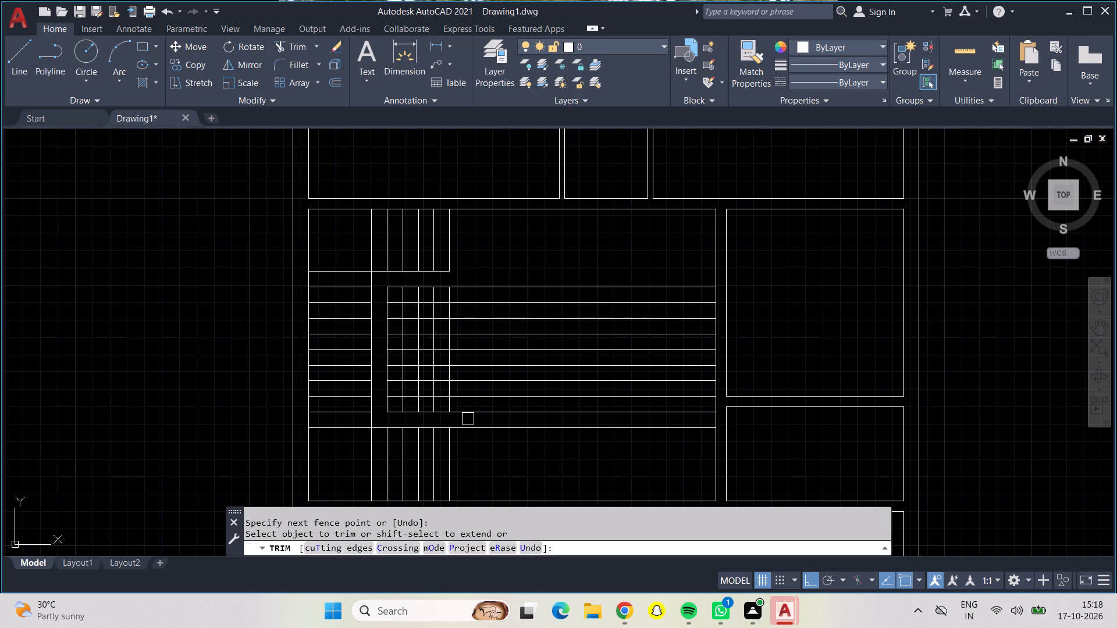
click(489, 430)
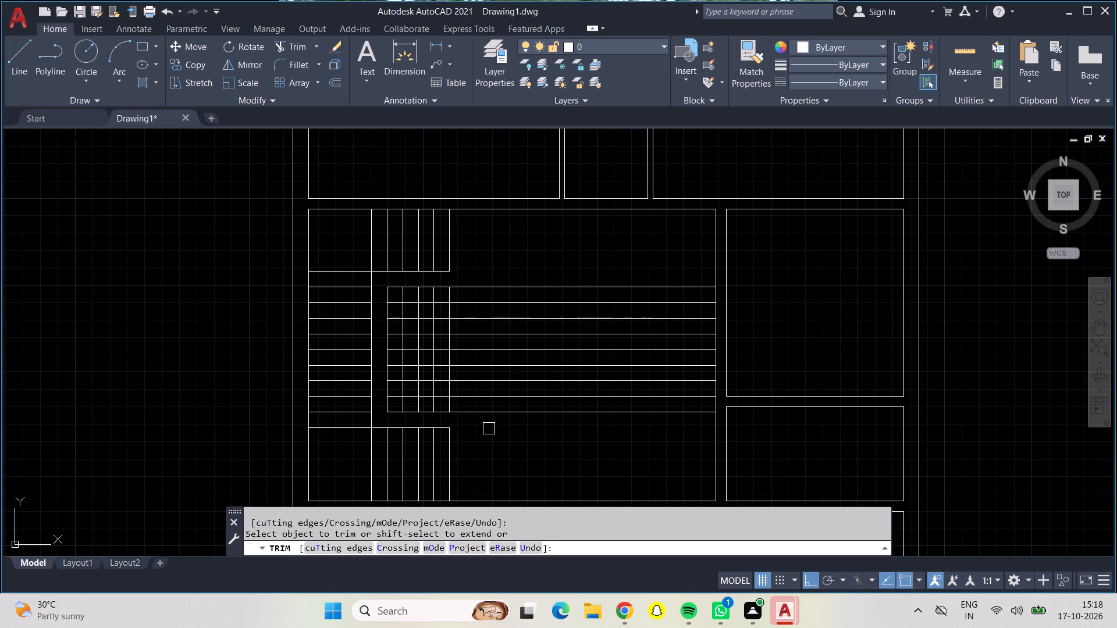
Trim all the horizontal tread lines that extend east of the easternmost vertical tread, up to the middle room's east wall.
click(494, 438)
click(495, 440)
click(545, 434)
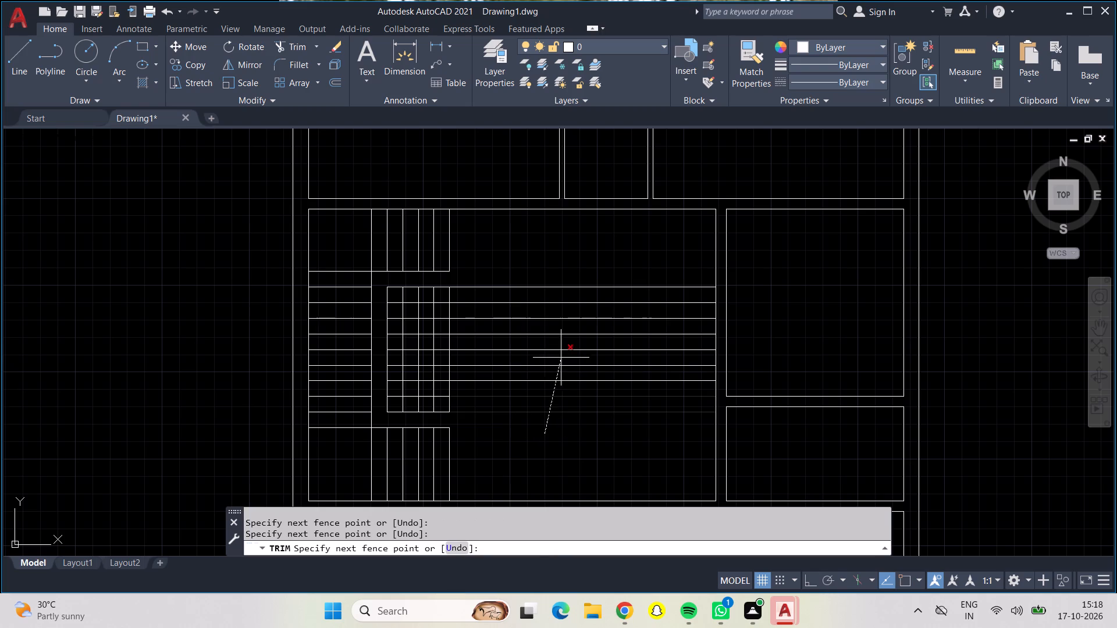
click(564, 274)
double_click(488, 303)
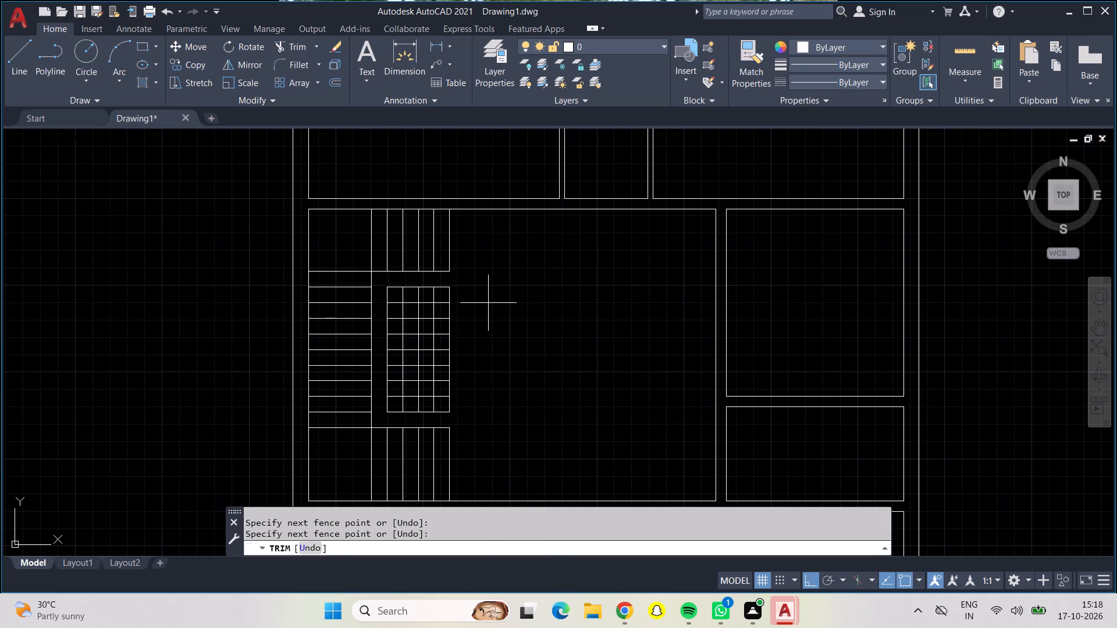
key(Escape)
Erase the leftover grid of crossing tread segments enclosed by the three stair flights.
click(482, 284)
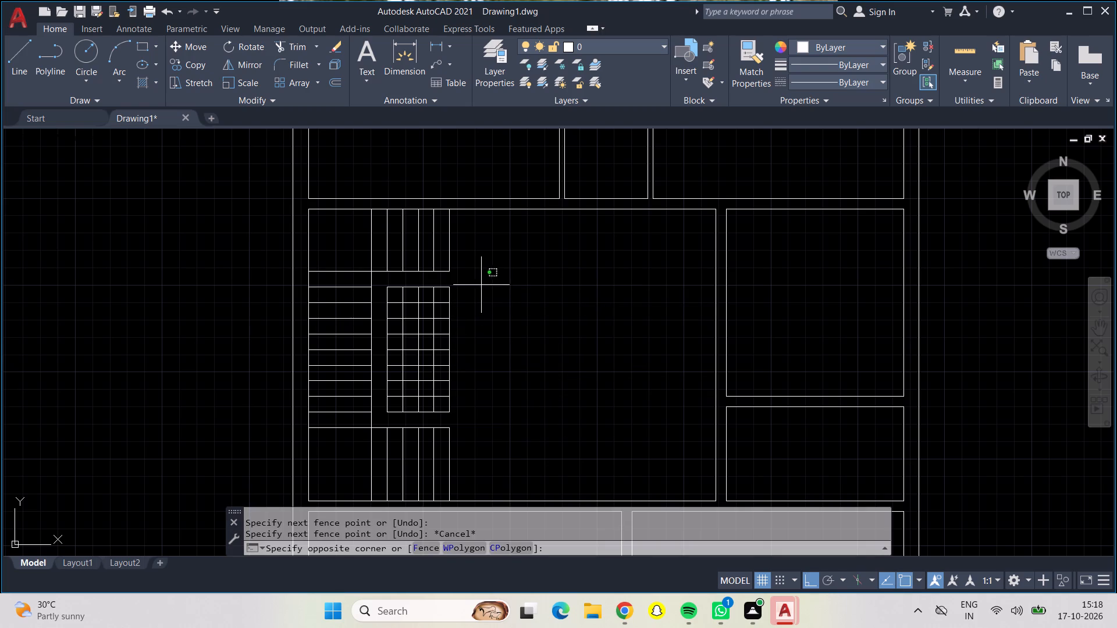
click(381, 286)
click(380, 282)
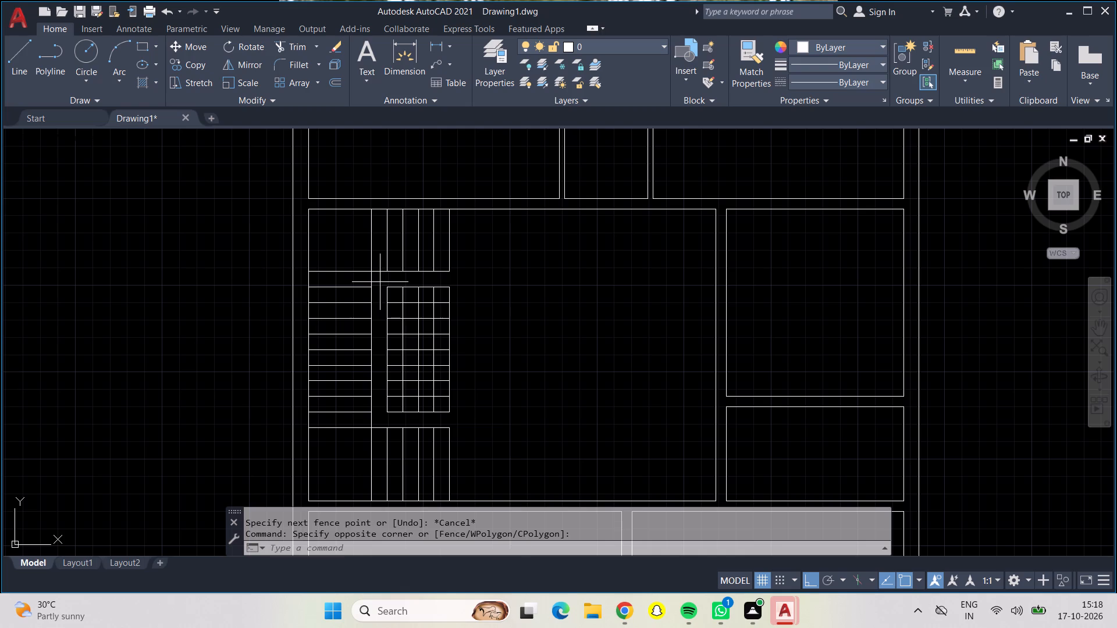
click(475, 419)
key(Delete)
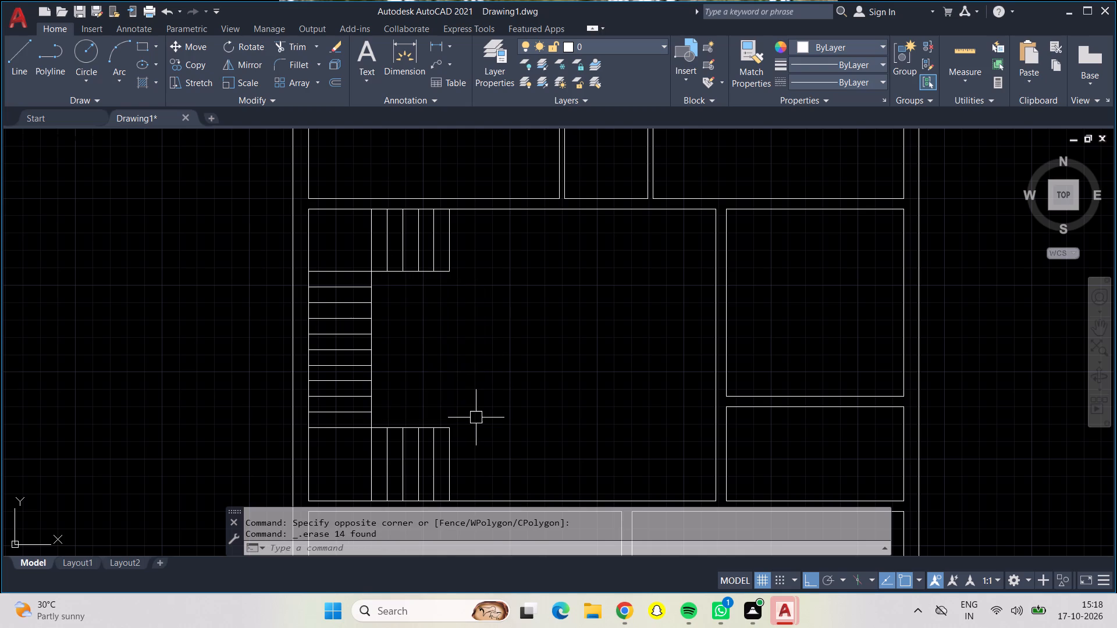
Examine the U-shaped staircase and its connection to the middle room's walls.
scroll(471, 397, down, 1)
middle_drag(469, 392, 479, 283)
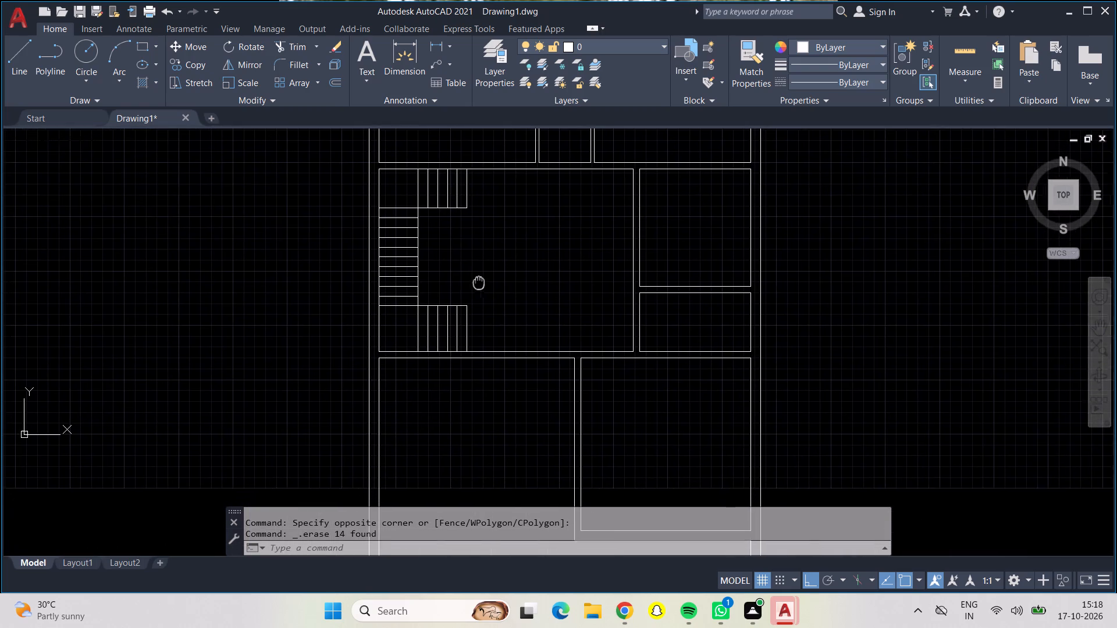
middle_drag(484, 290, 495, 309)
scroll(451, 308, up, 2)
scroll(451, 308, down, 1)
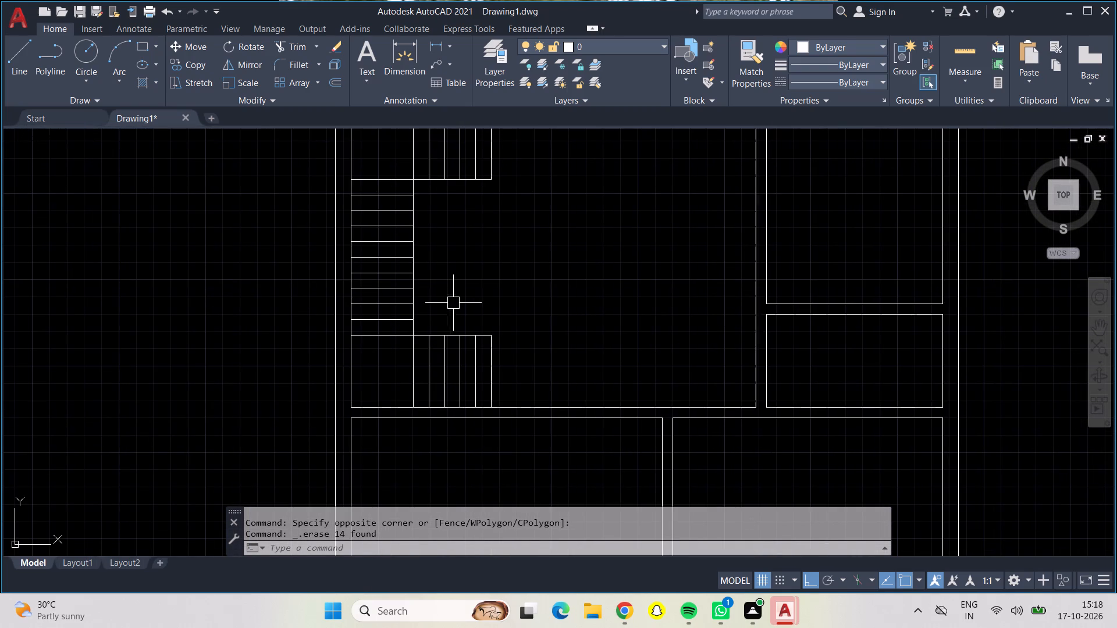
middle_drag(463, 271, 481, 304)
scroll(431, 390, up, 1)
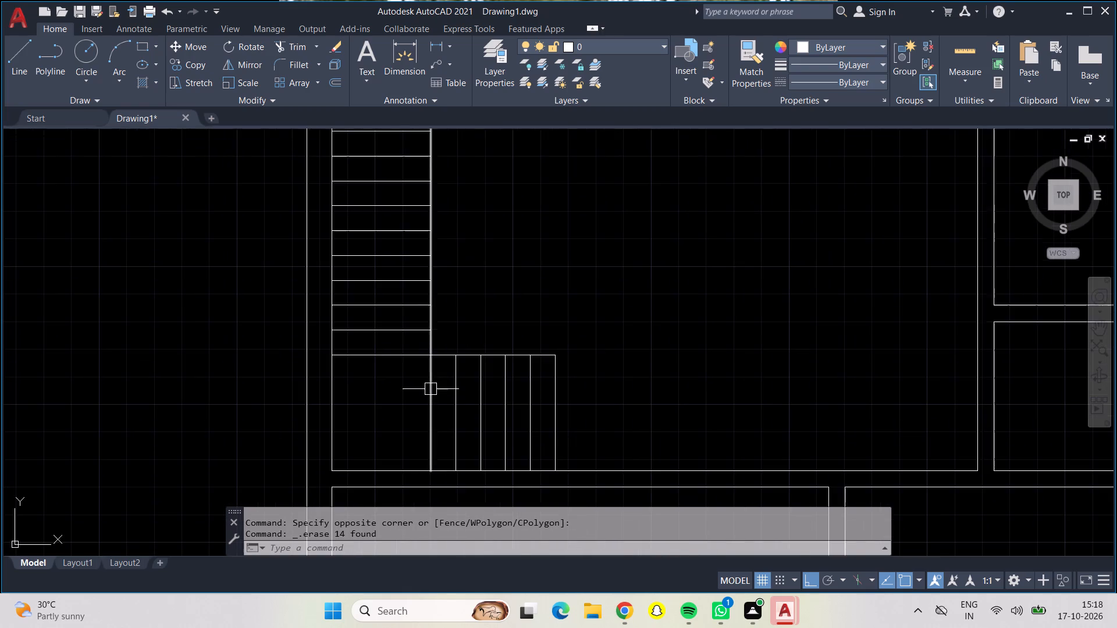
scroll(454, 372, down, 2)
middle_drag(502, 325, 389, 360)
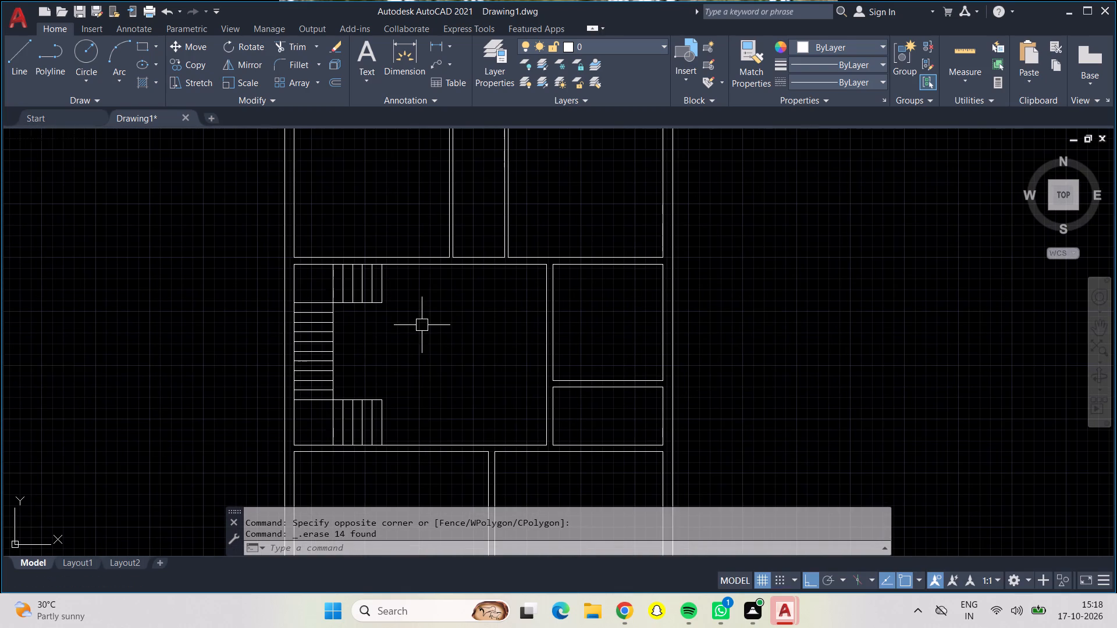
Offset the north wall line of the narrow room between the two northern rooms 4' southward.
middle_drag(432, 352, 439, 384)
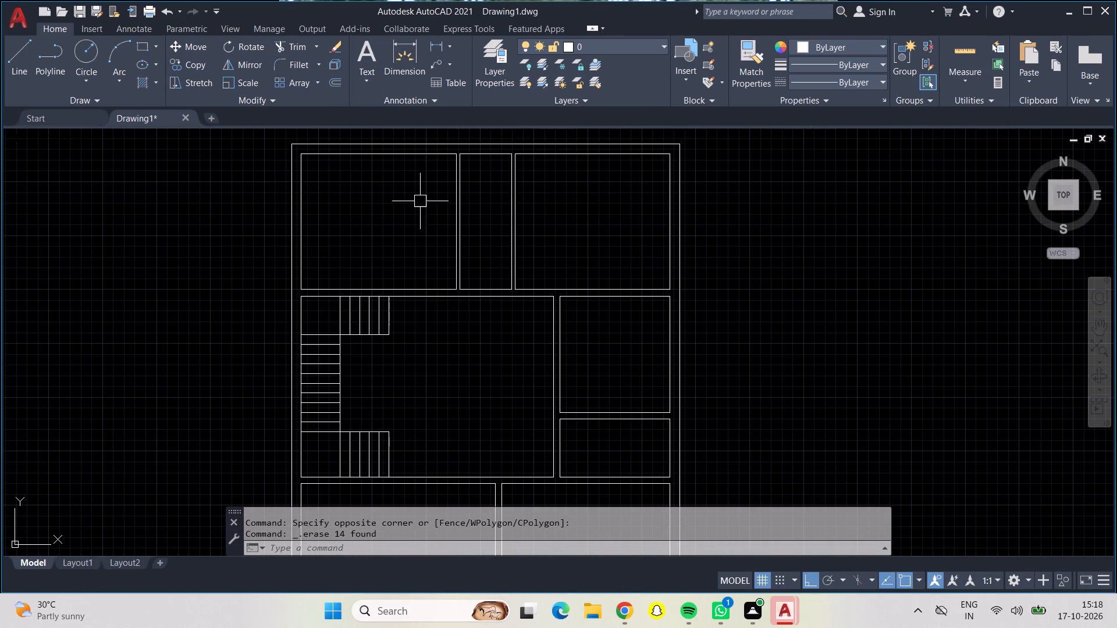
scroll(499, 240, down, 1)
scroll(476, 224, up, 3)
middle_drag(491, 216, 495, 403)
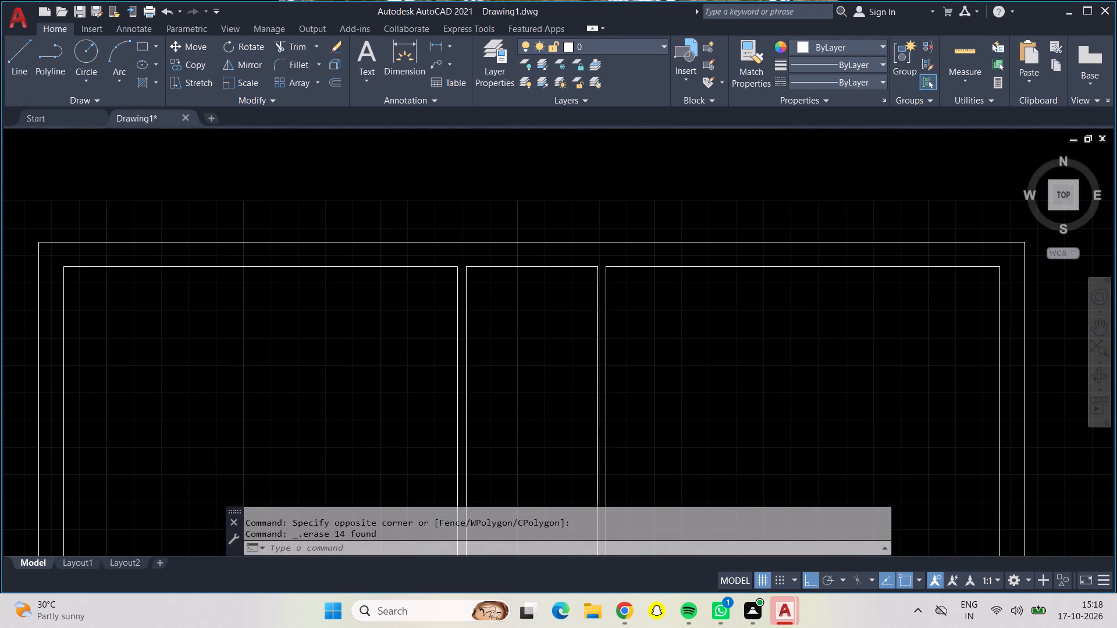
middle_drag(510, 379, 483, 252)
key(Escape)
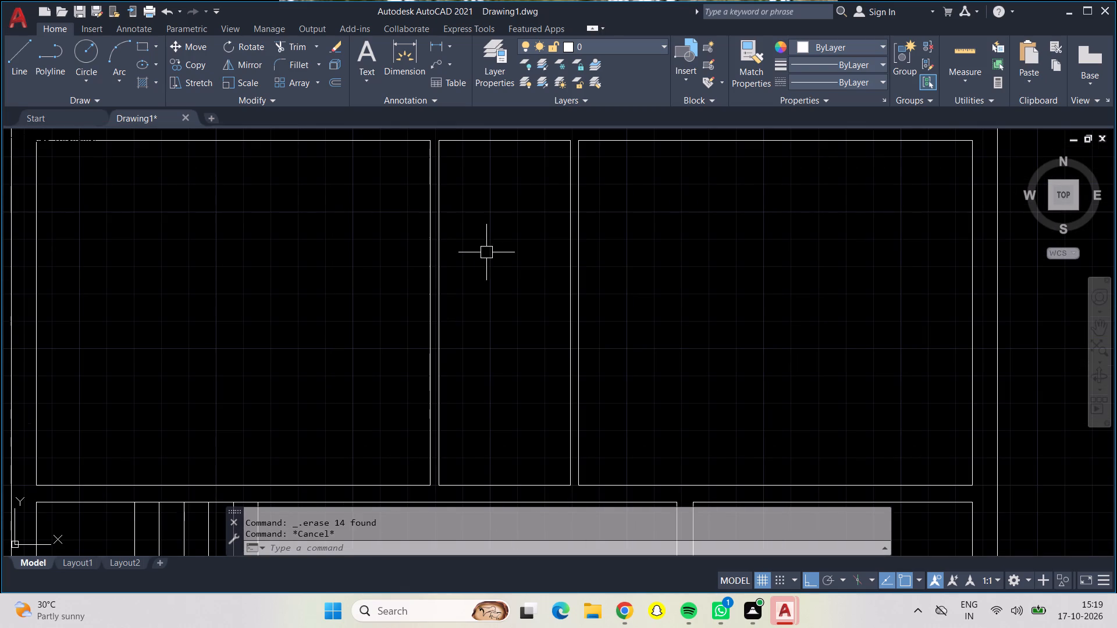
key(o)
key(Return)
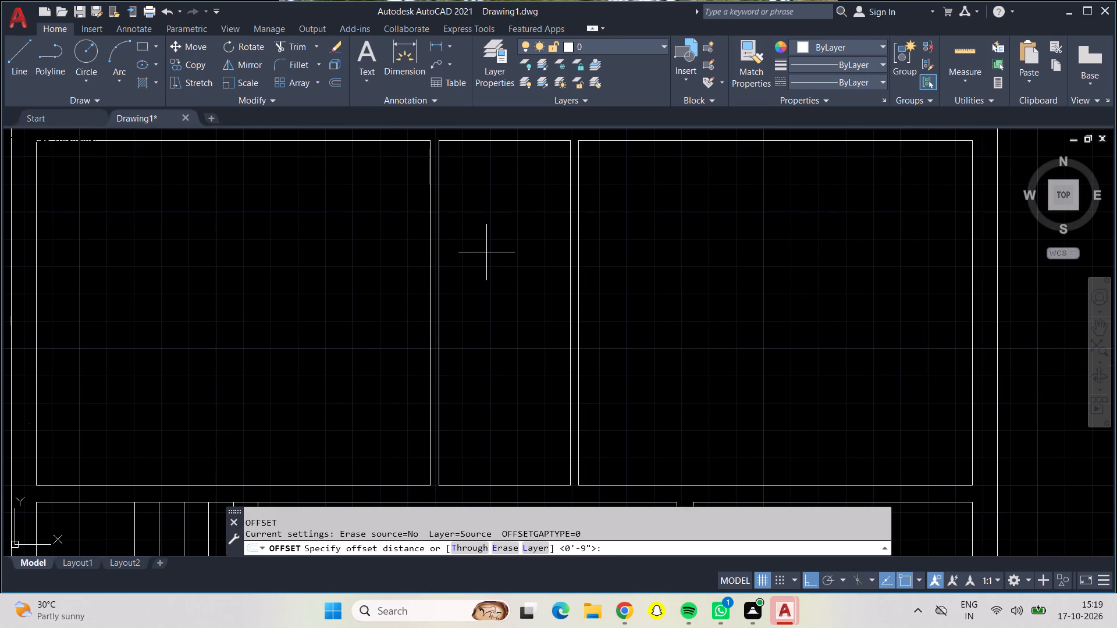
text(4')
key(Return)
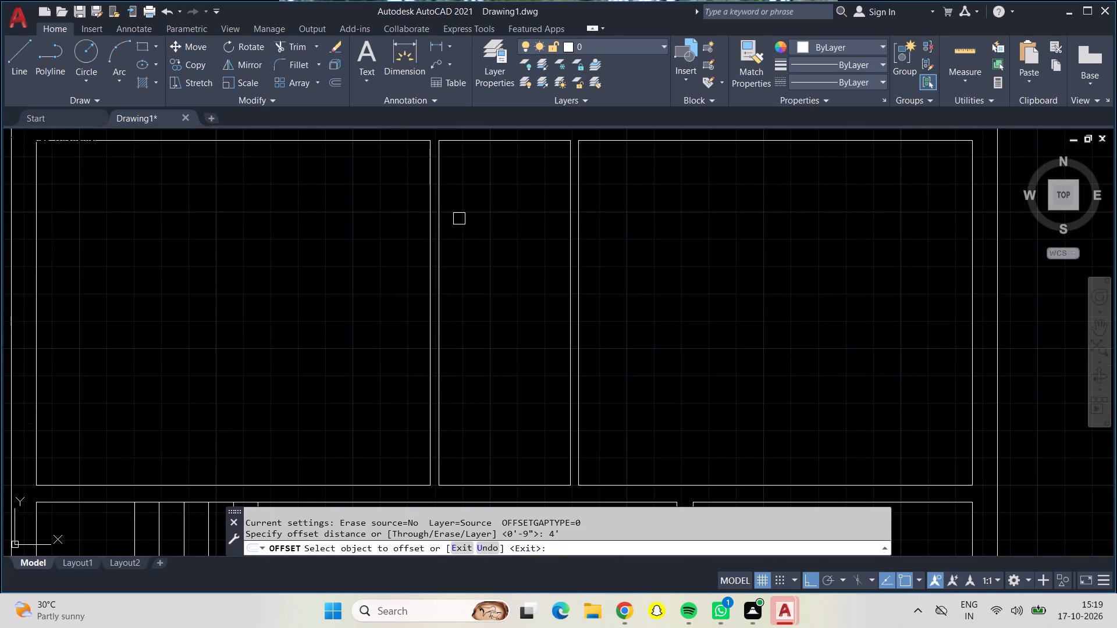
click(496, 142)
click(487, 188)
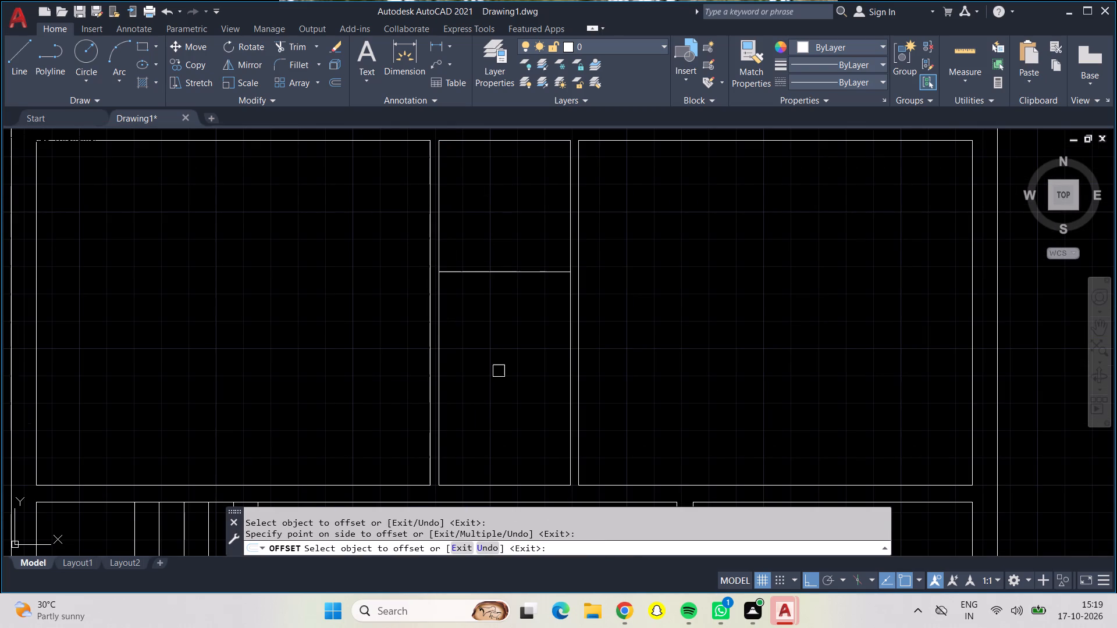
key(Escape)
Offset the narrow northern room's north wall line 7' southward.
key(o)
key(Return)
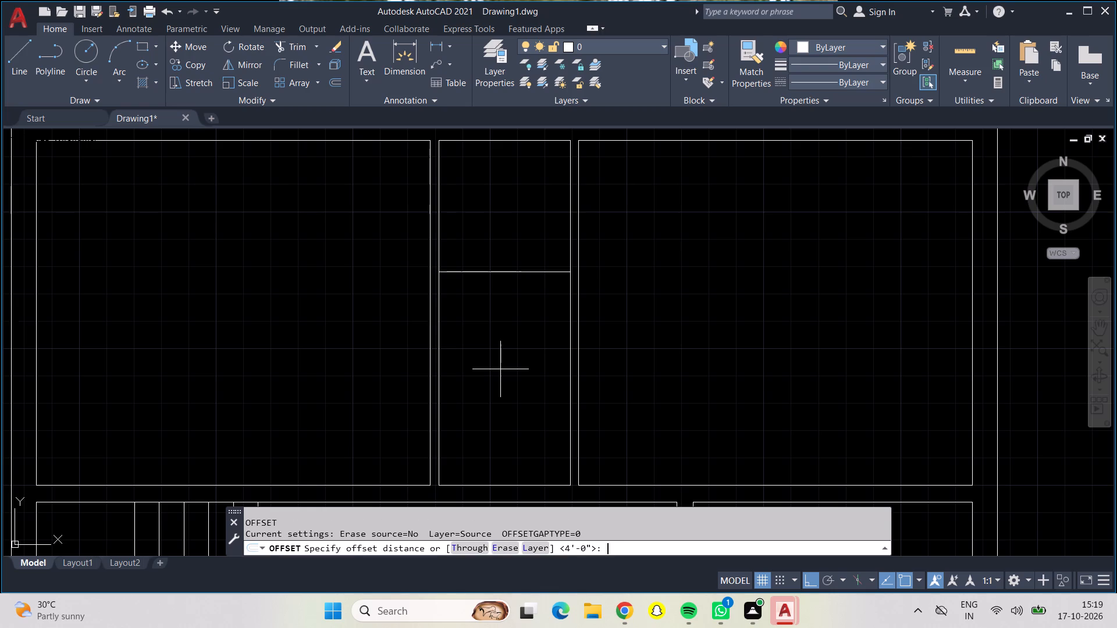
text(7')
key(Return)
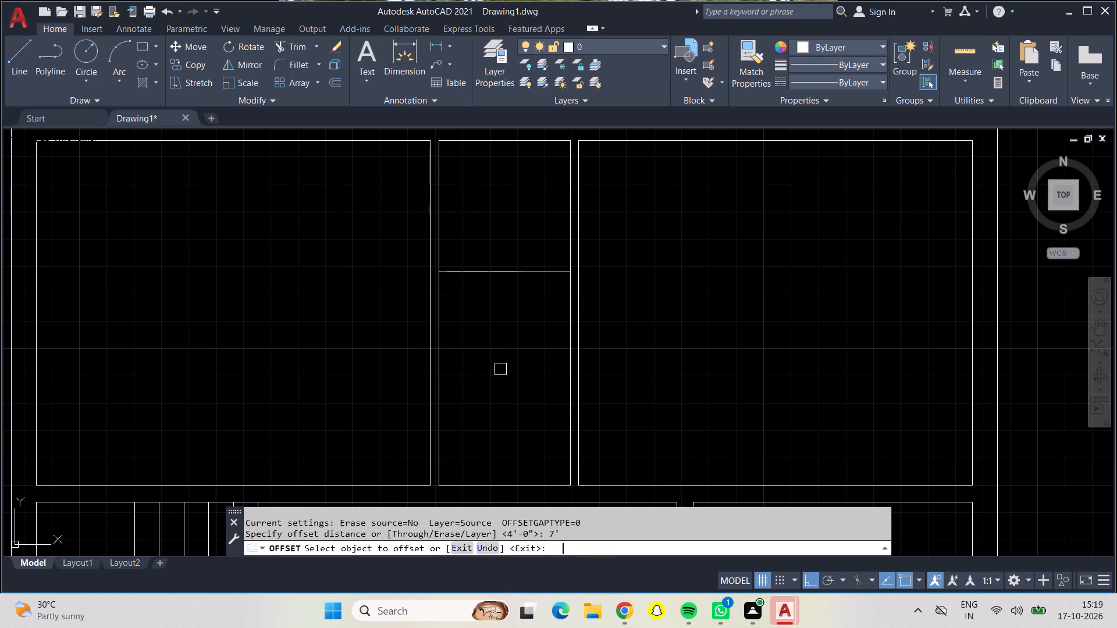
click(500, 144)
click(503, 311)
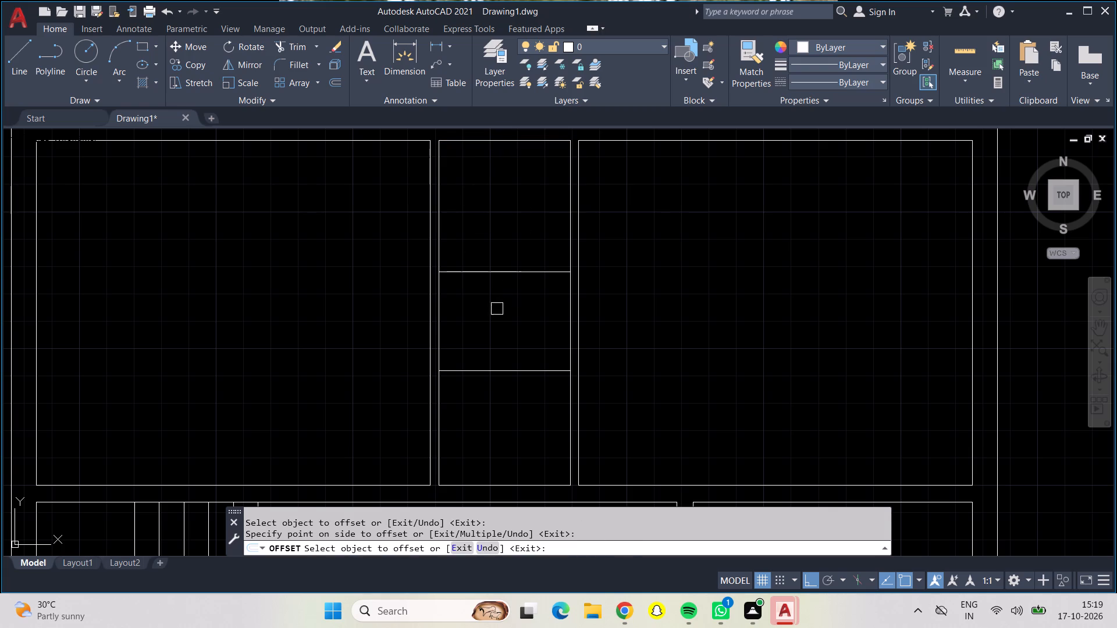
key(Escape)
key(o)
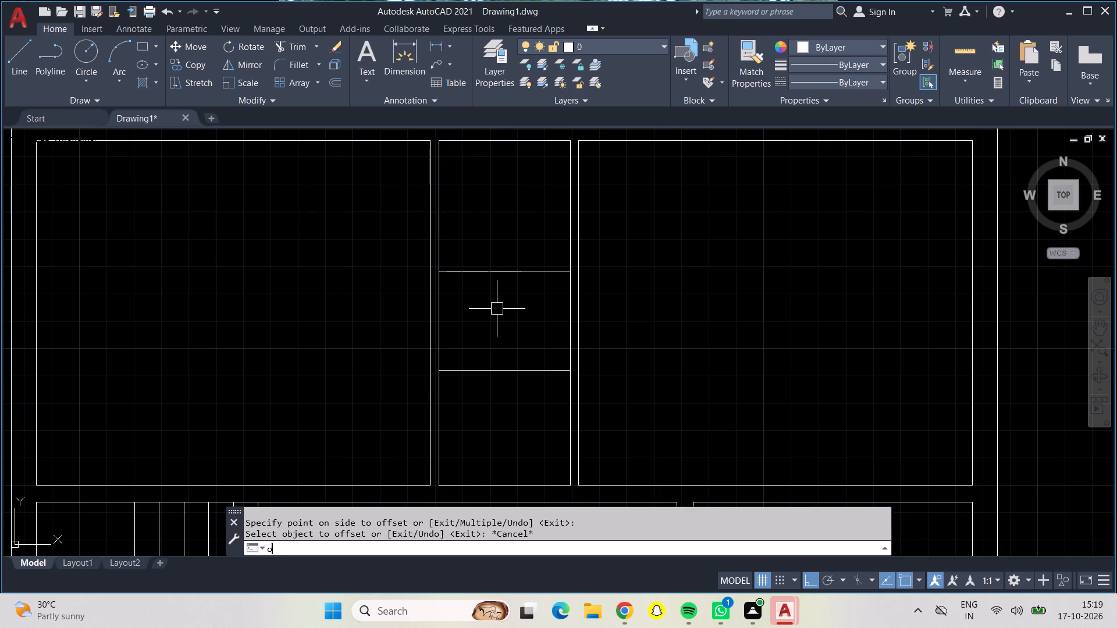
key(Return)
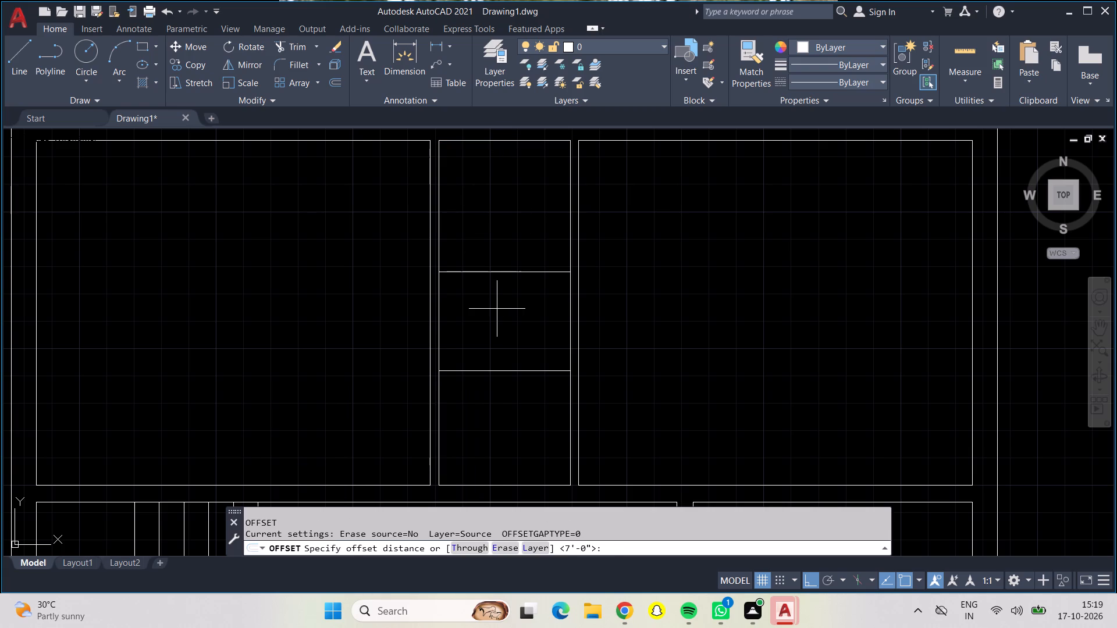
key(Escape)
Offset the 7' line in the narrow northern room 6" northward as the partition's second face.
key(o)
key(Return)
text(6")
key(Return)
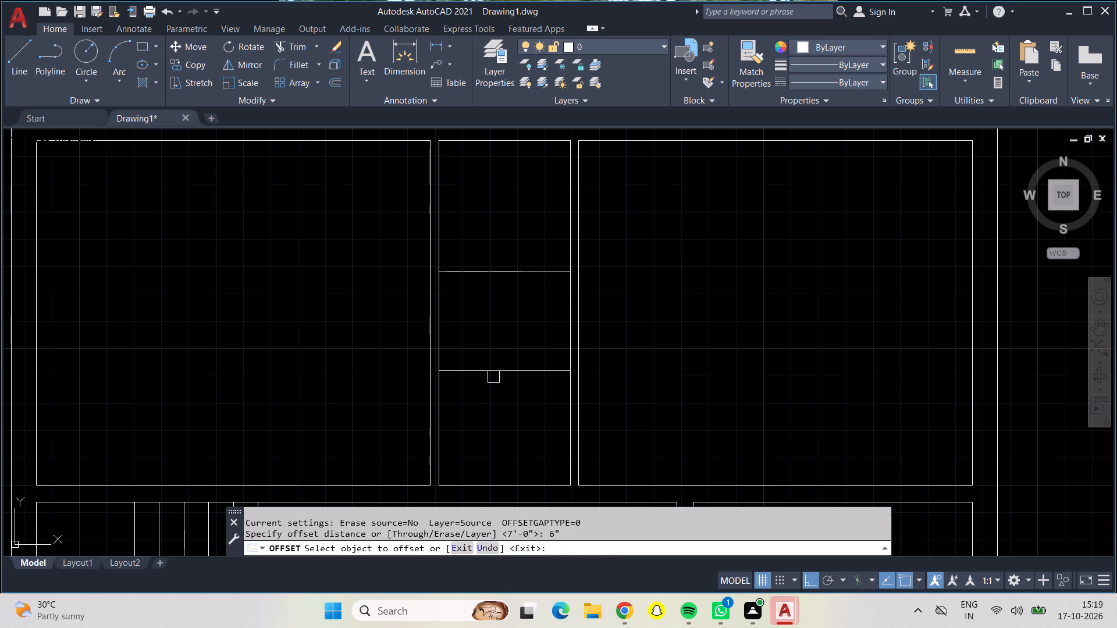
click(489, 372)
click(471, 330)
key(Escape)
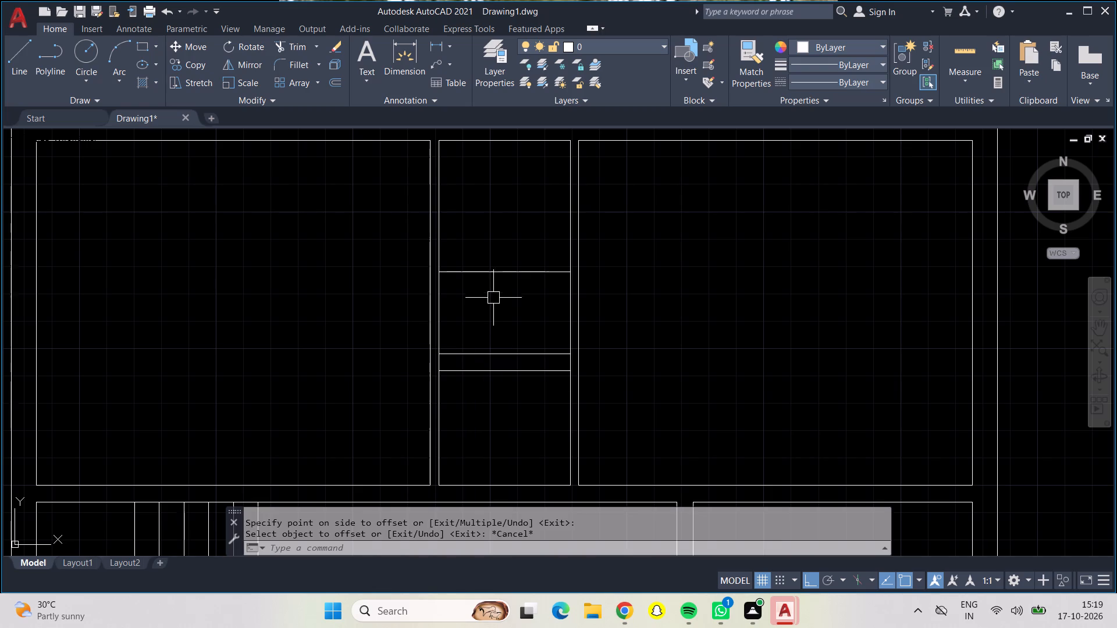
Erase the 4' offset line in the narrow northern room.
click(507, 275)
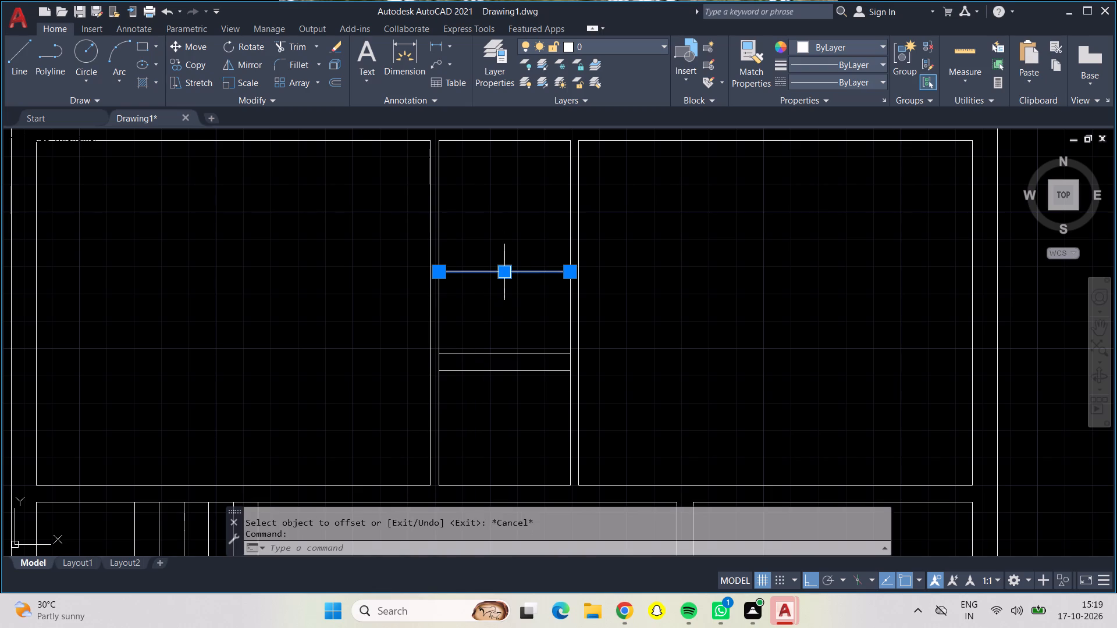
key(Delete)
Examine the overall floor plan and the layout of its southern rooms.
scroll(508, 270, down, 2)
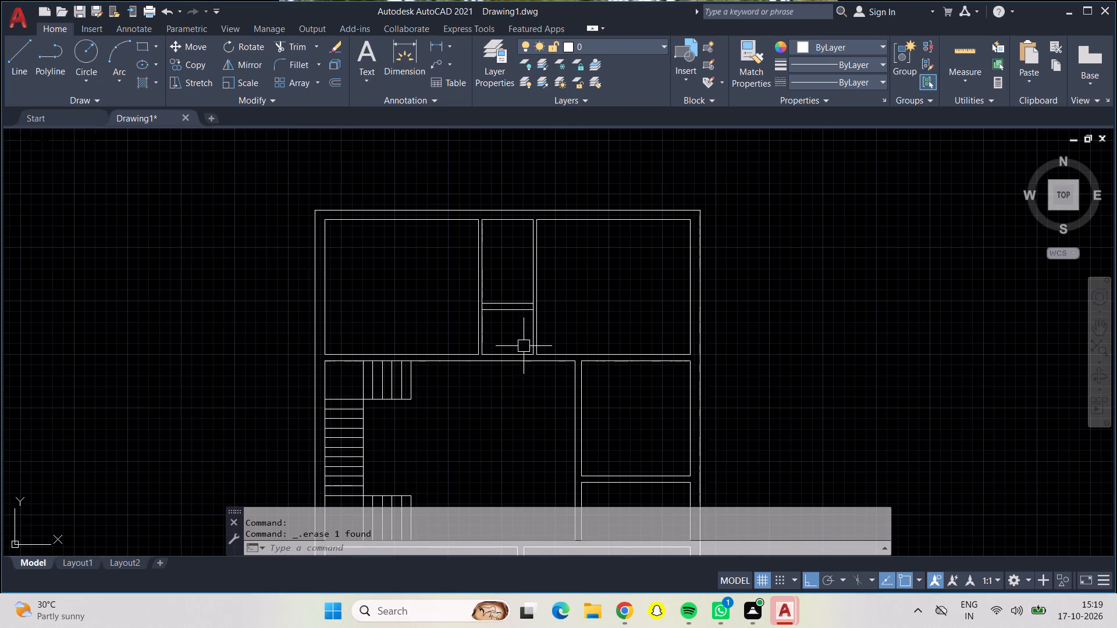
scroll(498, 338, down, 1)
middle_drag(513, 406, 498, 276)
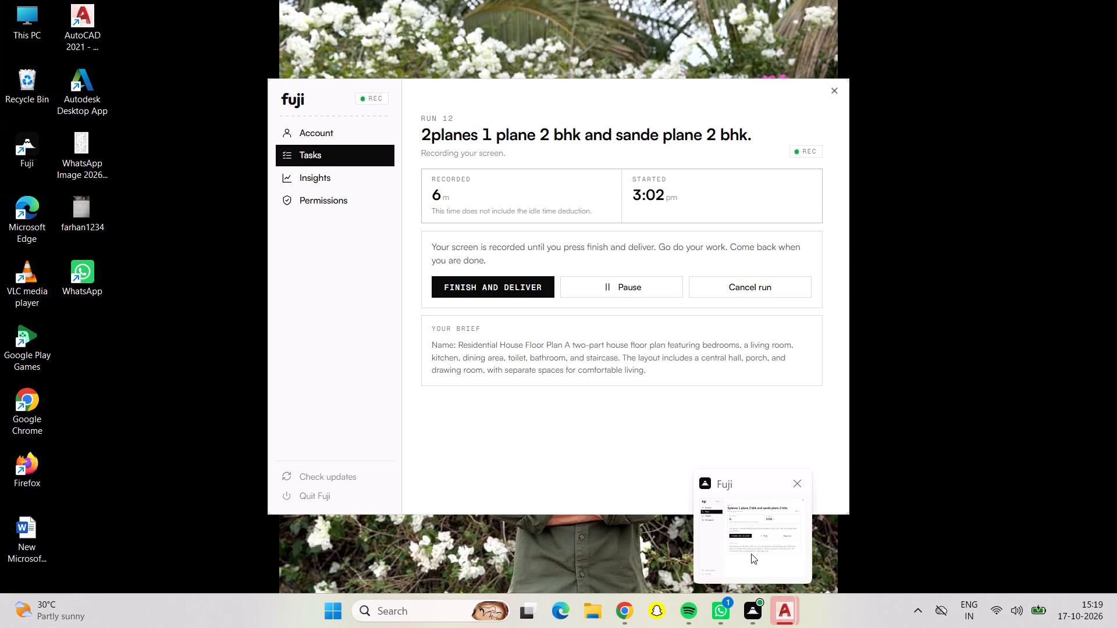
scroll(494, 397, down, 1)
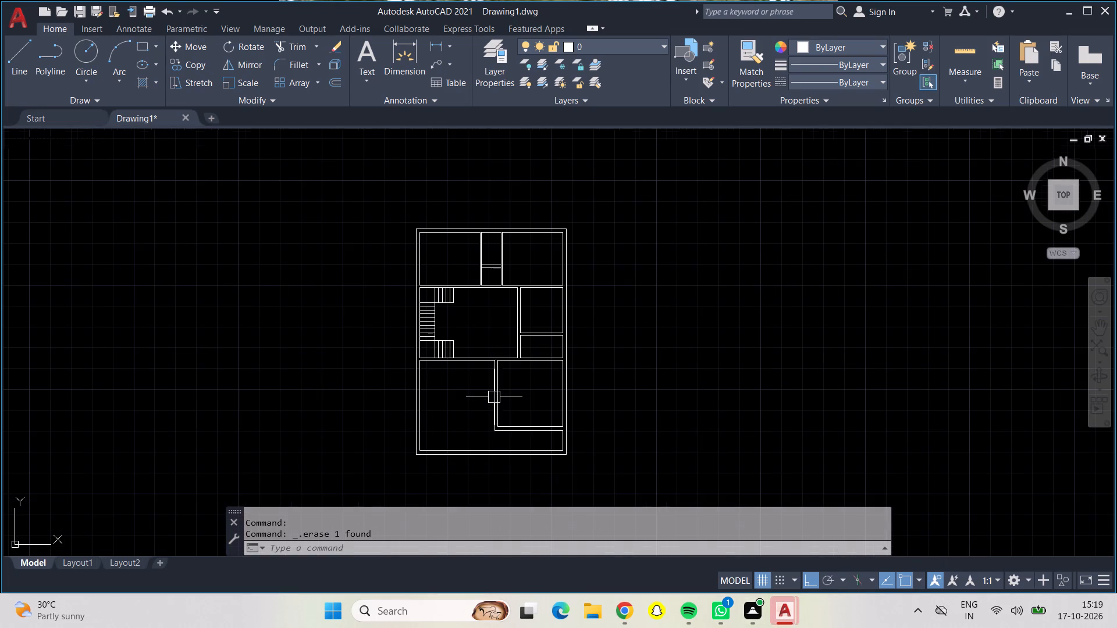
scroll(487, 425, up, 1)
scroll(547, 395, up, 3)
scroll(538, 380, down, 2)
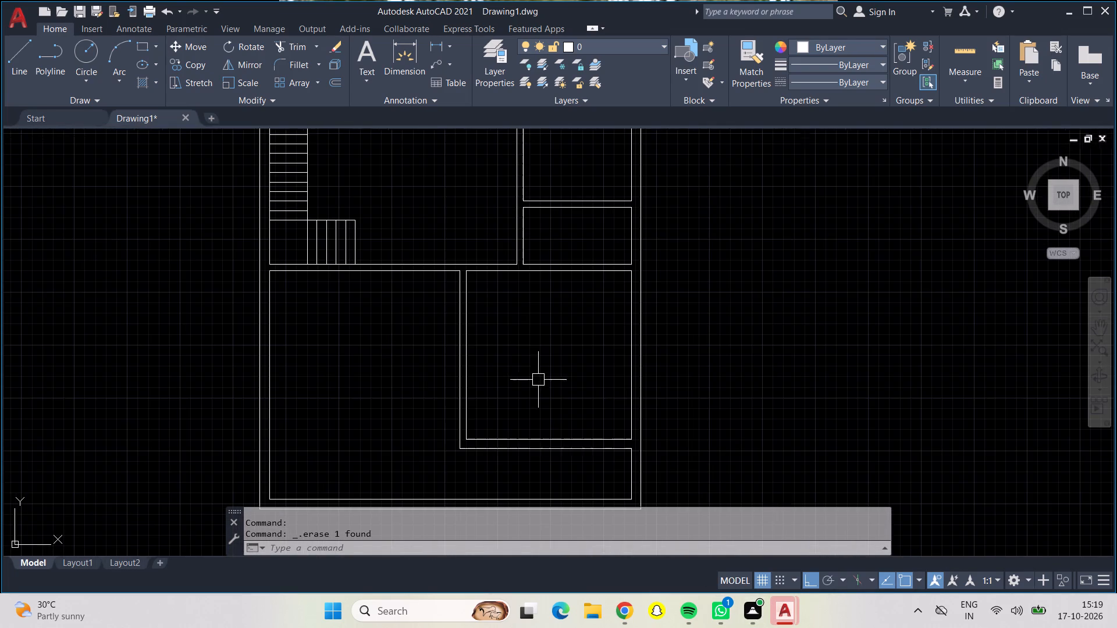
middle_drag(517, 354, 534, 415)
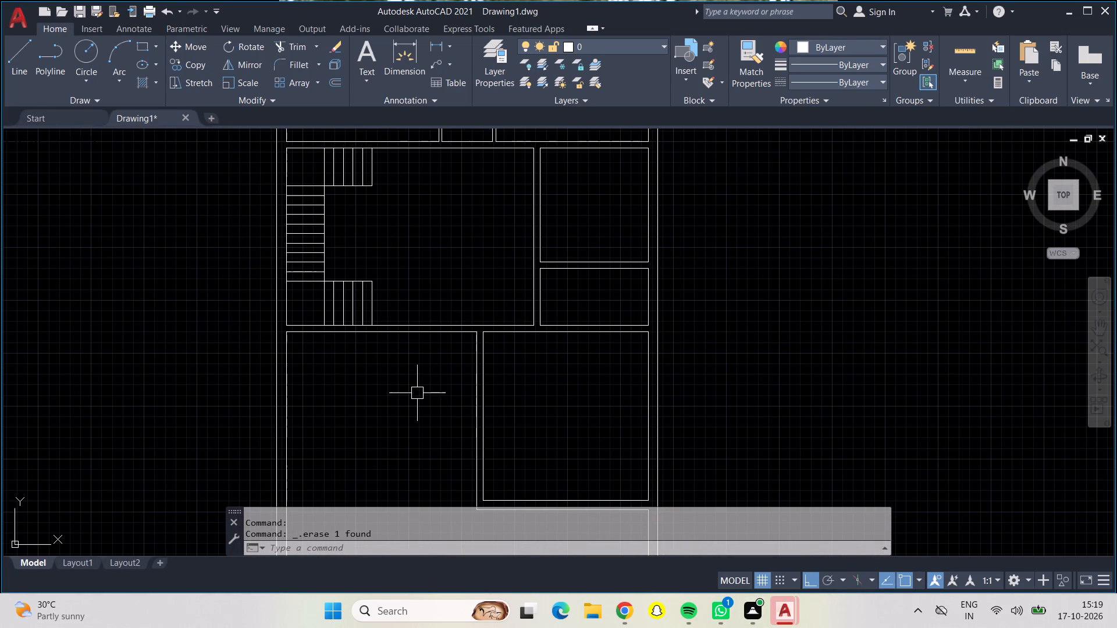
scroll(416, 393, down, 1)
middle_drag(416, 393, 416, 378)
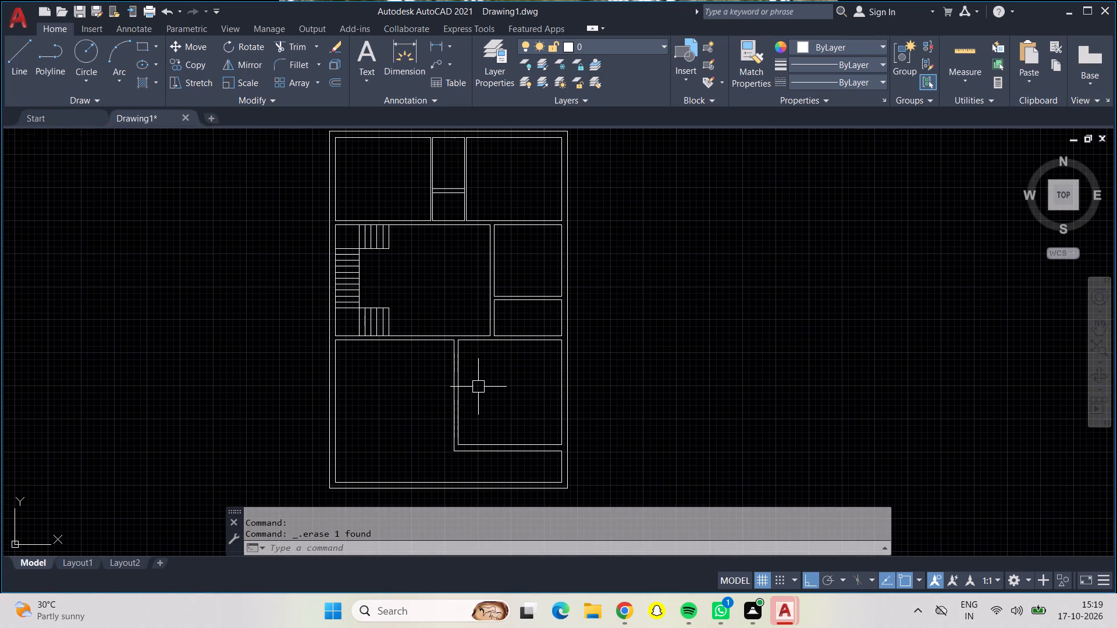
scroll(453, 375, up, 3)
scroll(495, 405, down, 1)
scroll(542, 409, down, 1)
Offset the large southwest room's east wall line 9" westward.
middle_drag(542, 409, 550, 197)
middle_drag(554, 209, 565, 311)
key(Escape)
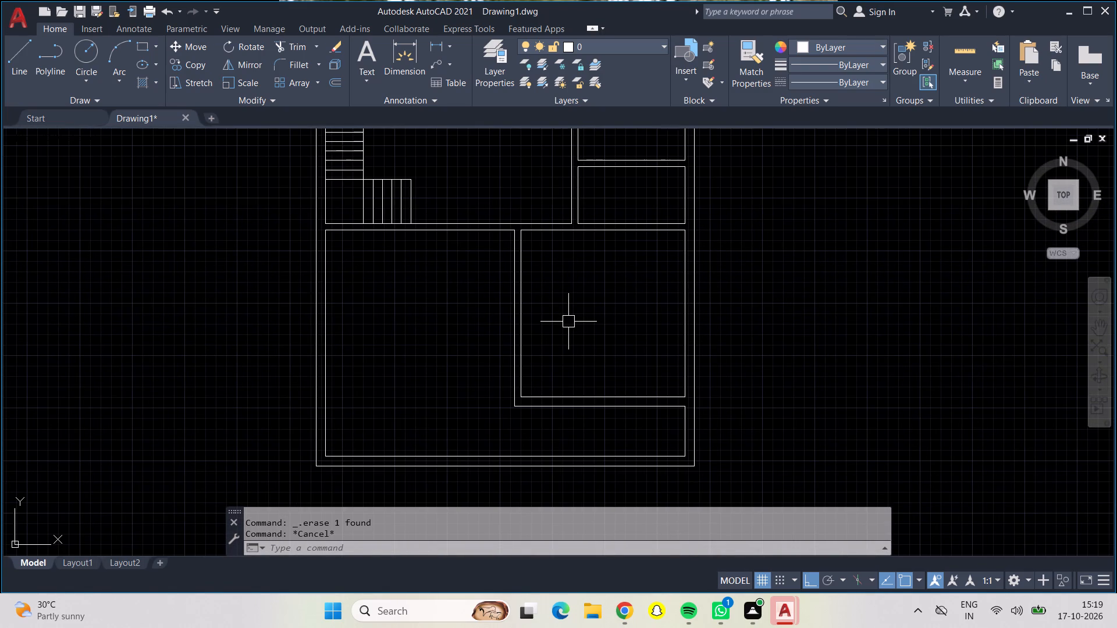
key(o)
key(Return)
text(9")
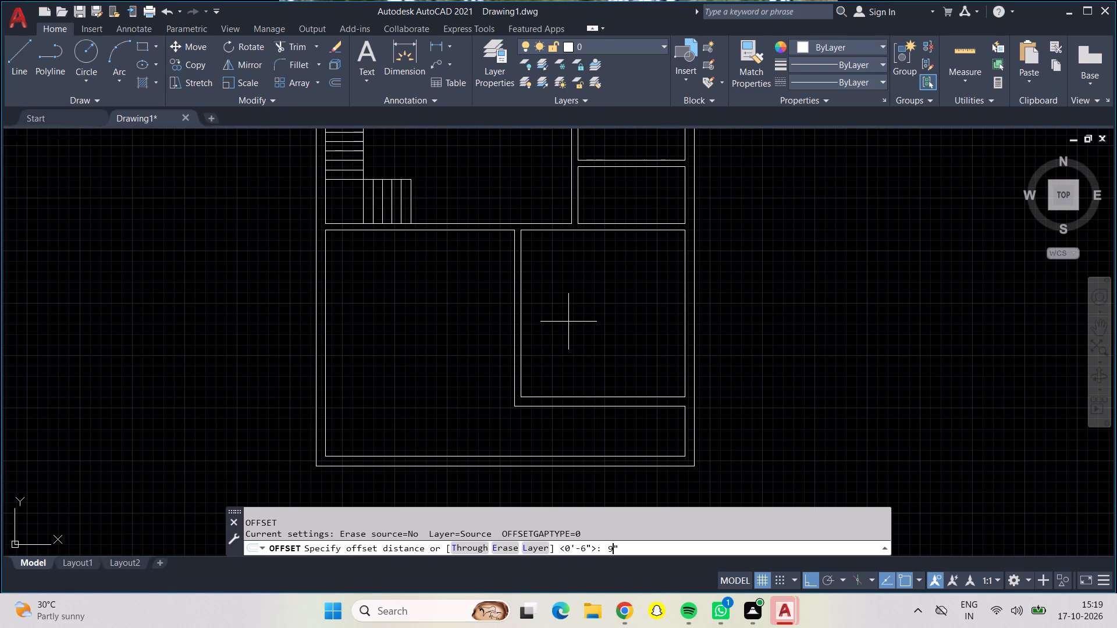
key(Return)
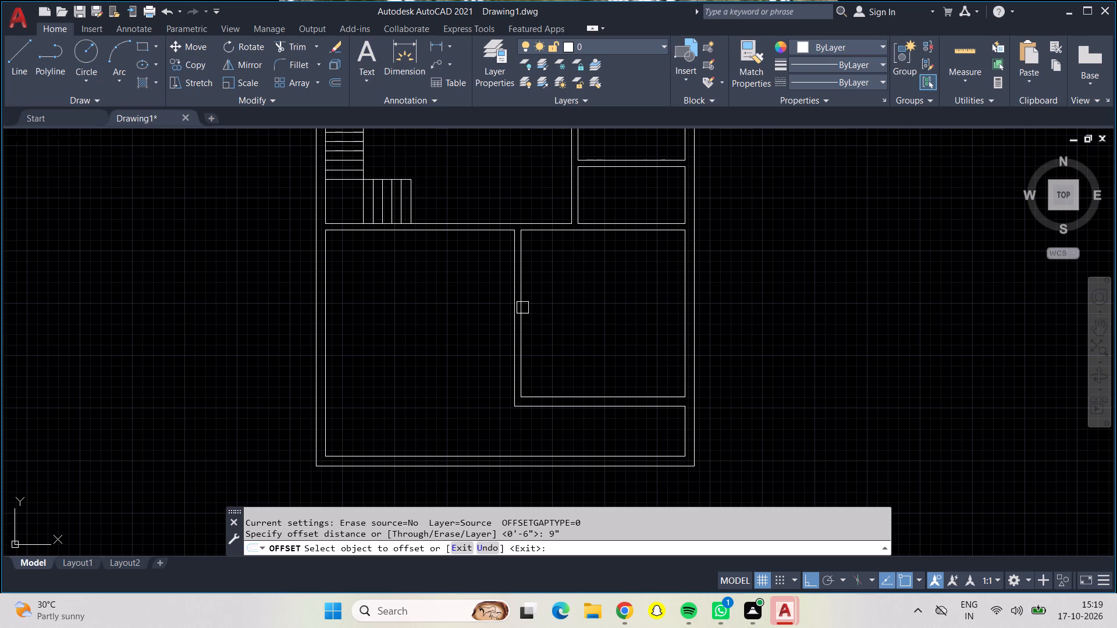
click(520, 308)
click(448, 300)
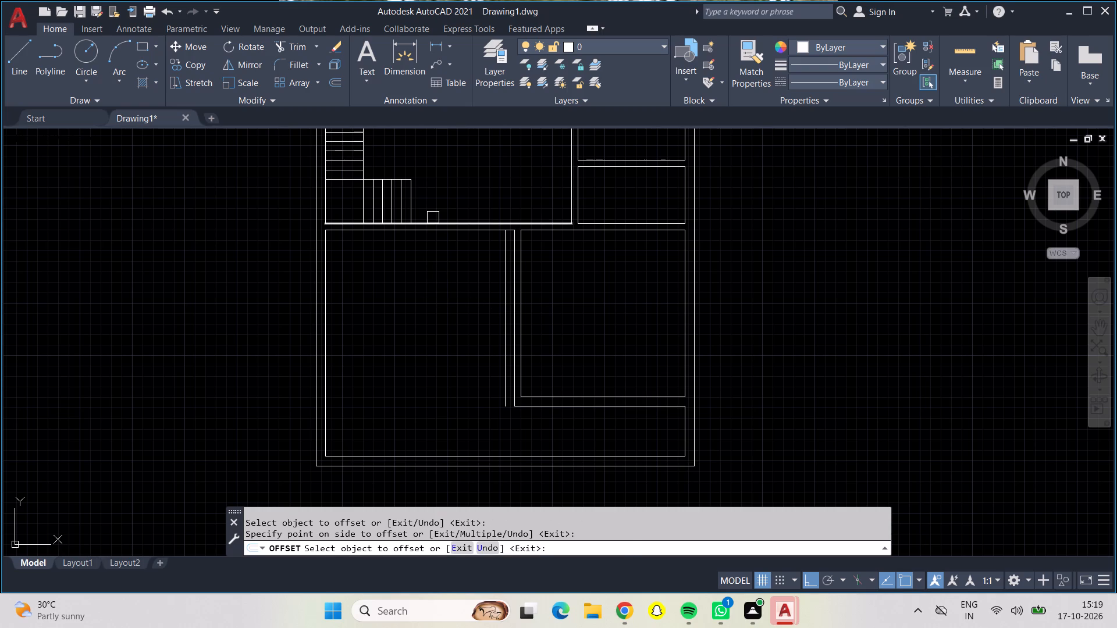
Offset the middle room's south wall line 9" southward.
click(433, 217)
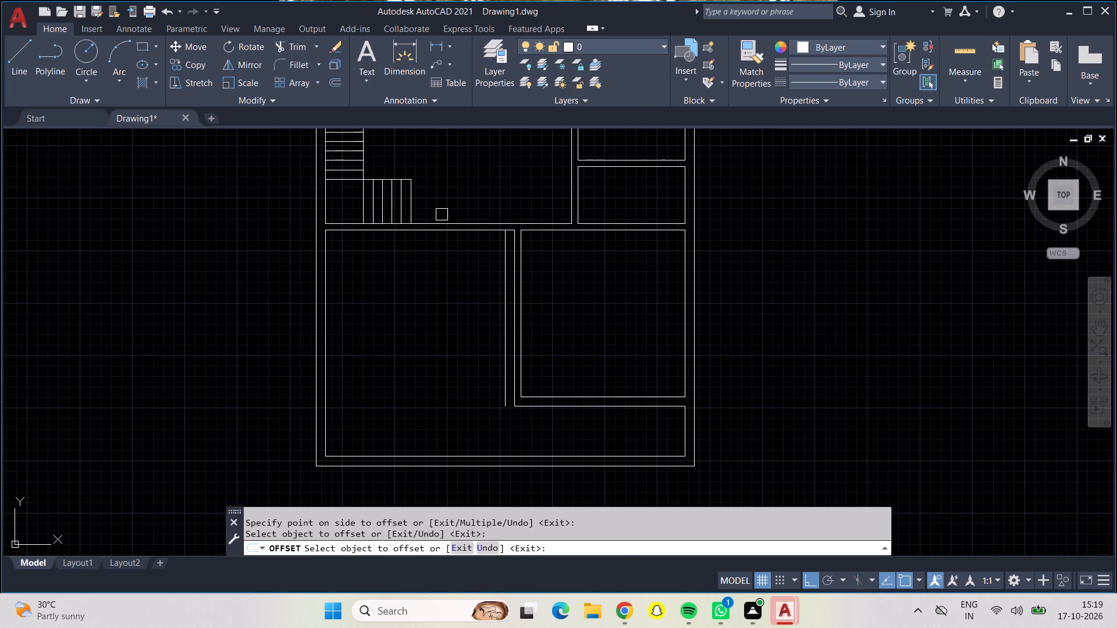
click(442, 220)
click(441, 263)
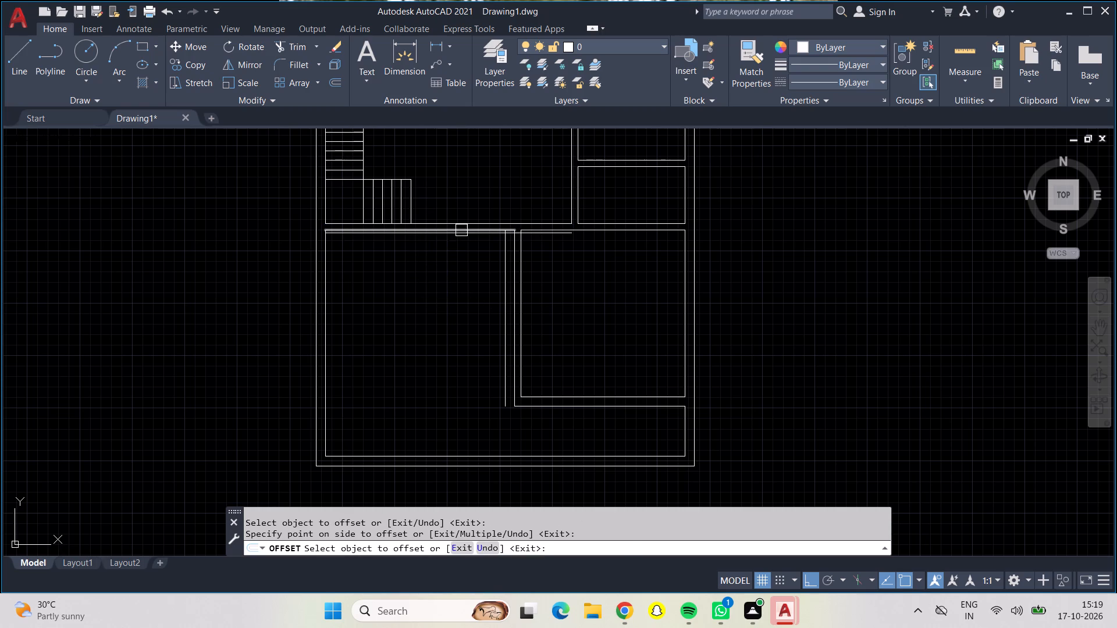
Trim away the large southwest room's original north and east wall lines, keeping the 9" offset lines inside them.
key(Escape)
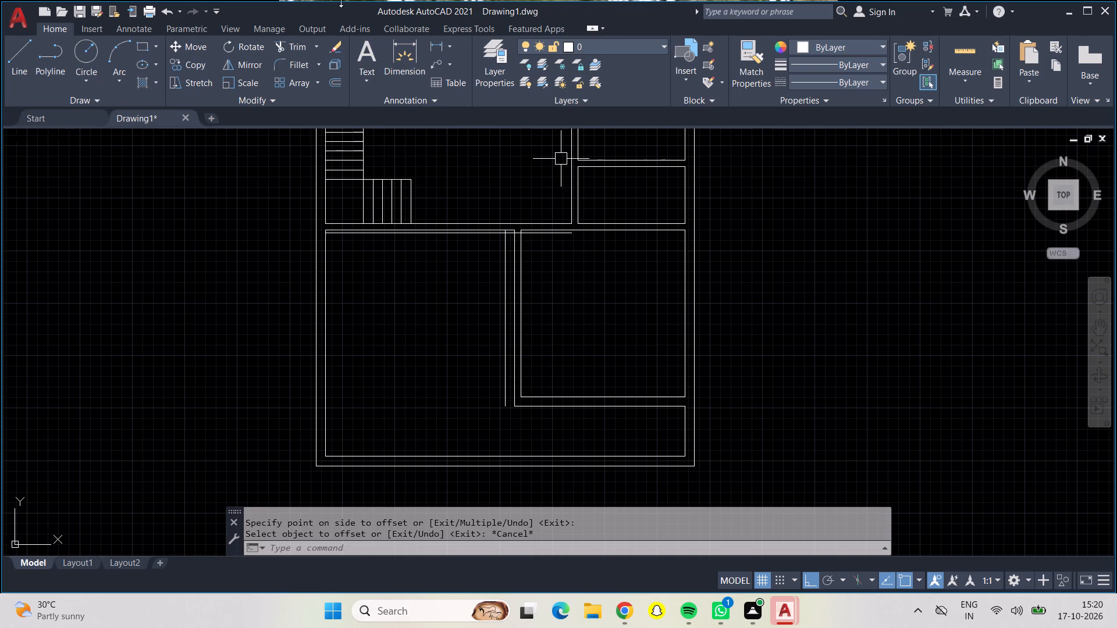
click(284, 38)
scroll(517, 252, up, 3)
scroll(513, 249, down, 1)
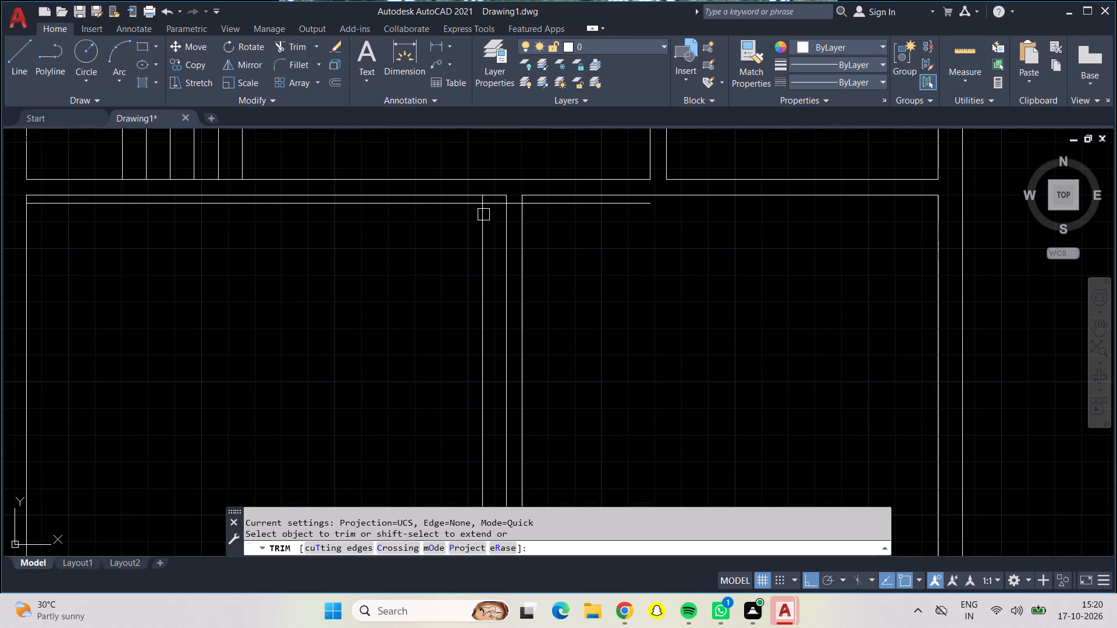
middle_drag(428, 242, 424, 286)
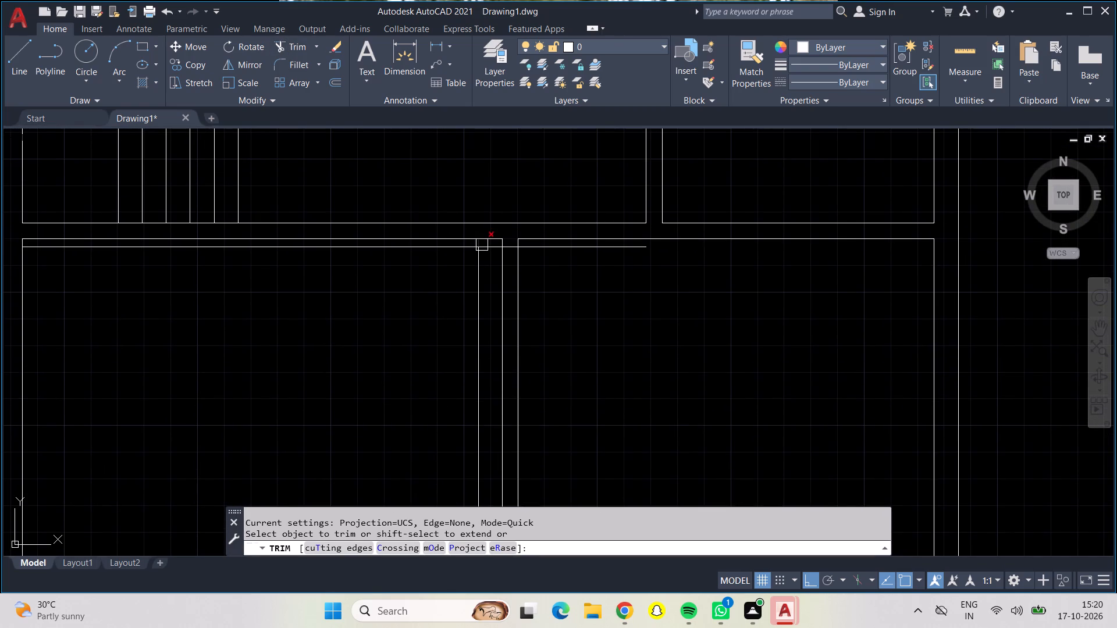
triple_click(478, 236)
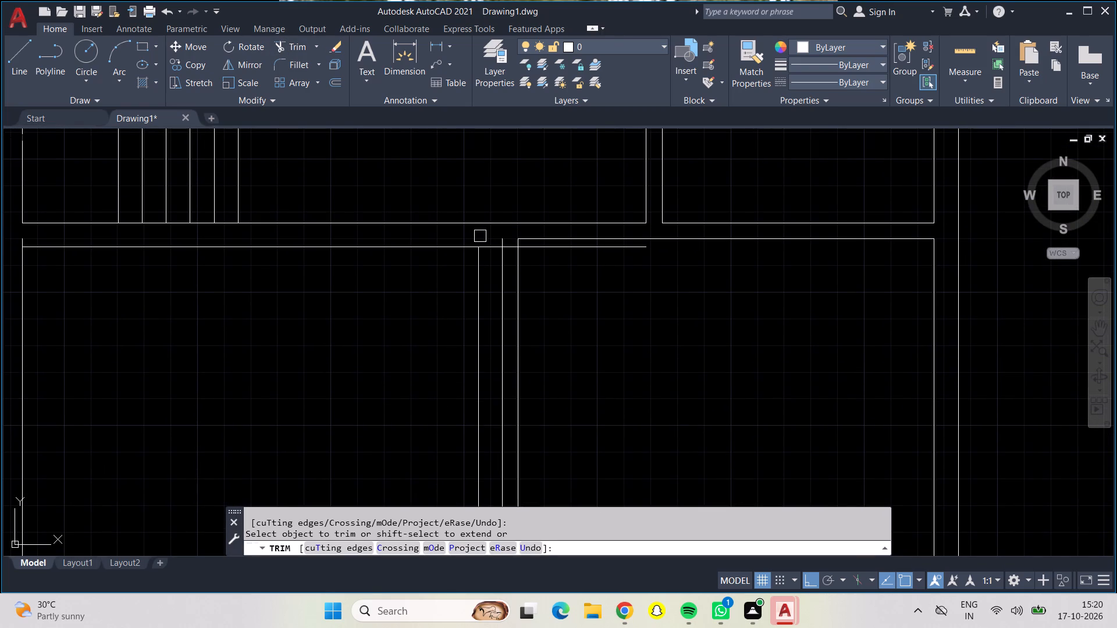
click(500, 237)
click(500, 263)
scroll(452, 298, down, 2)
middle_drag(436, 319, 440, 264)
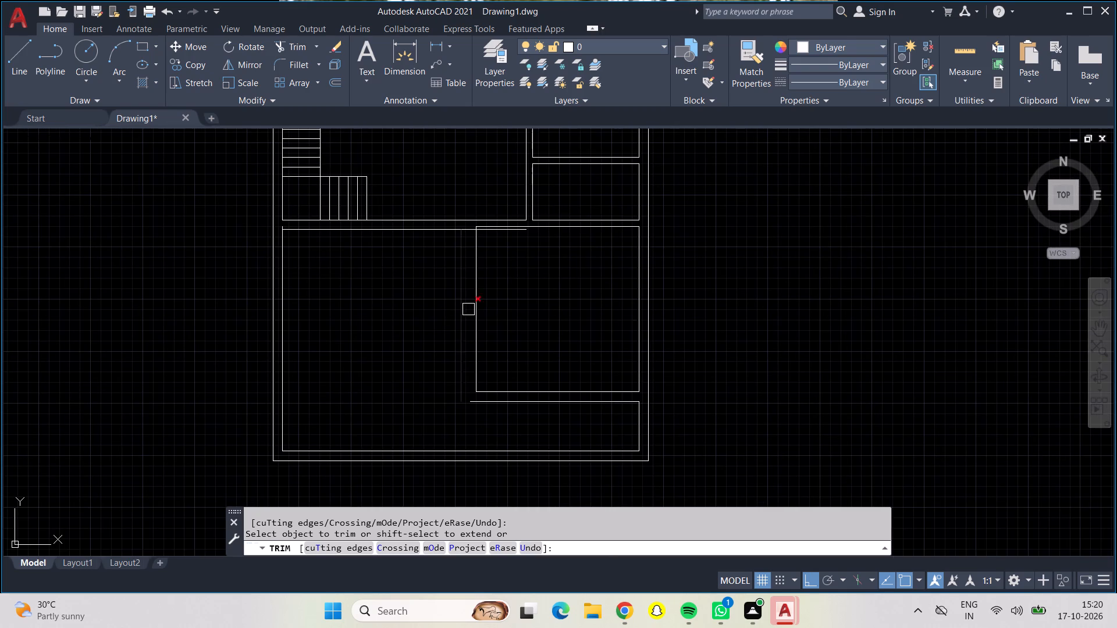
scroll(468, 310, up, 1)
scroll(468, 310, down, 1)
key(Escape)
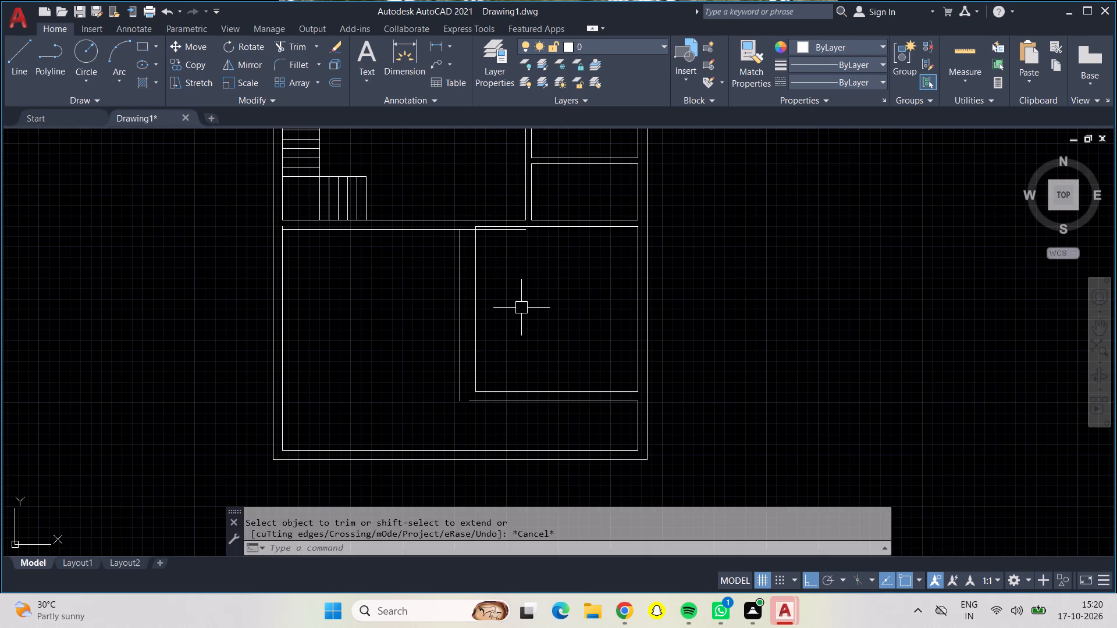
Offset the southeast room's west wall line 9" westward.
key(o)
key(Return)
text(9")
key(Return)
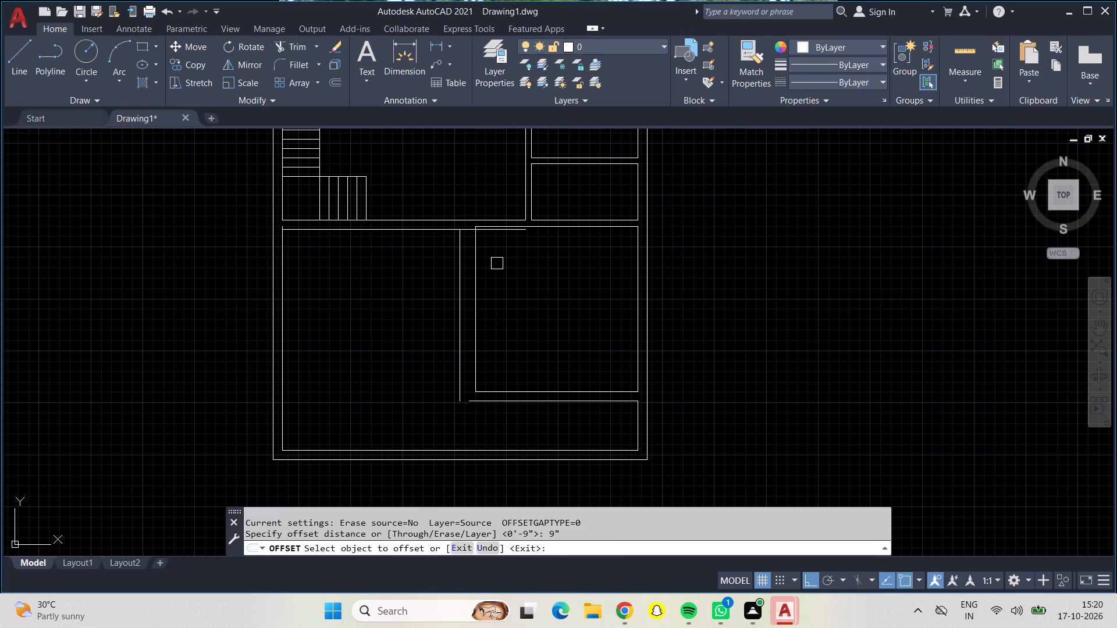
click(478, 275)
click(429, 276)
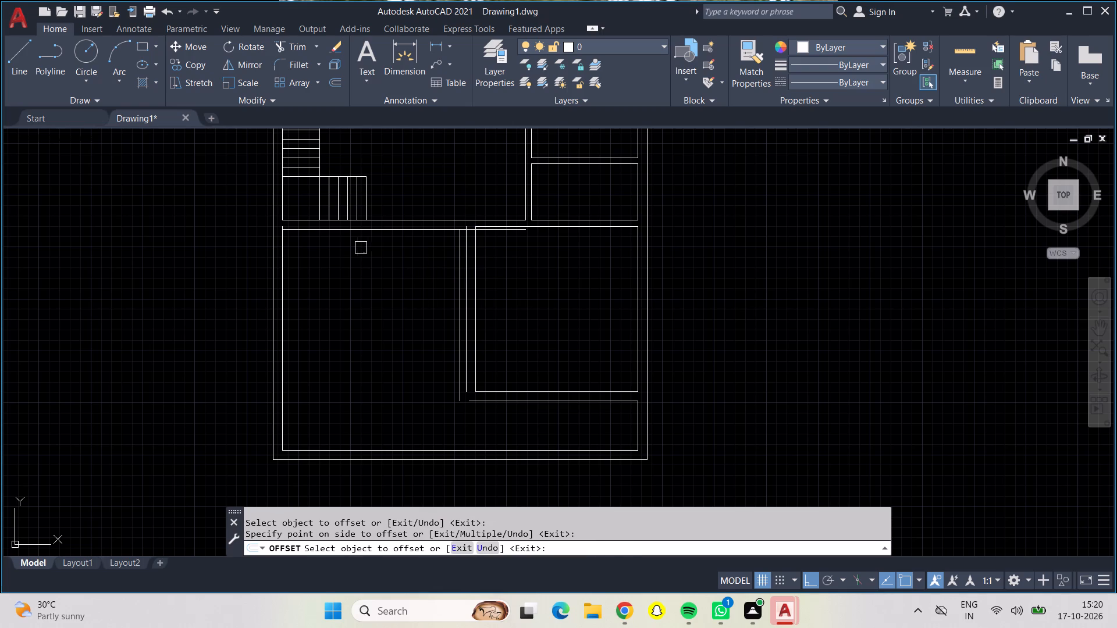
key(Escape)
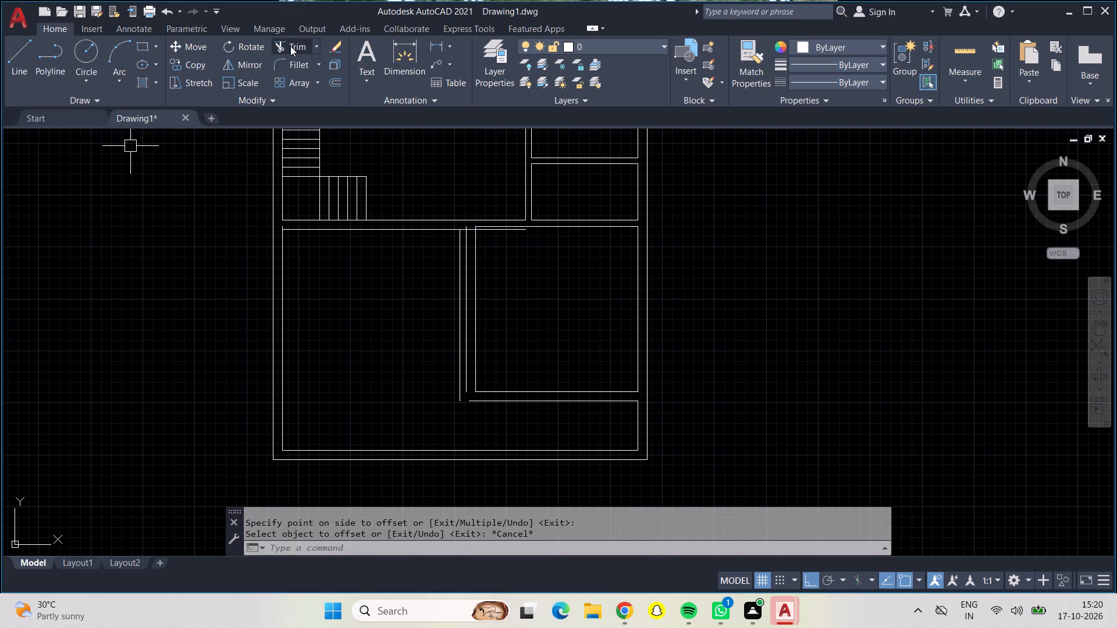
Trim away the southwest room's inner offset east line and the excess line ends at its northeast corner.
click(290, 46)
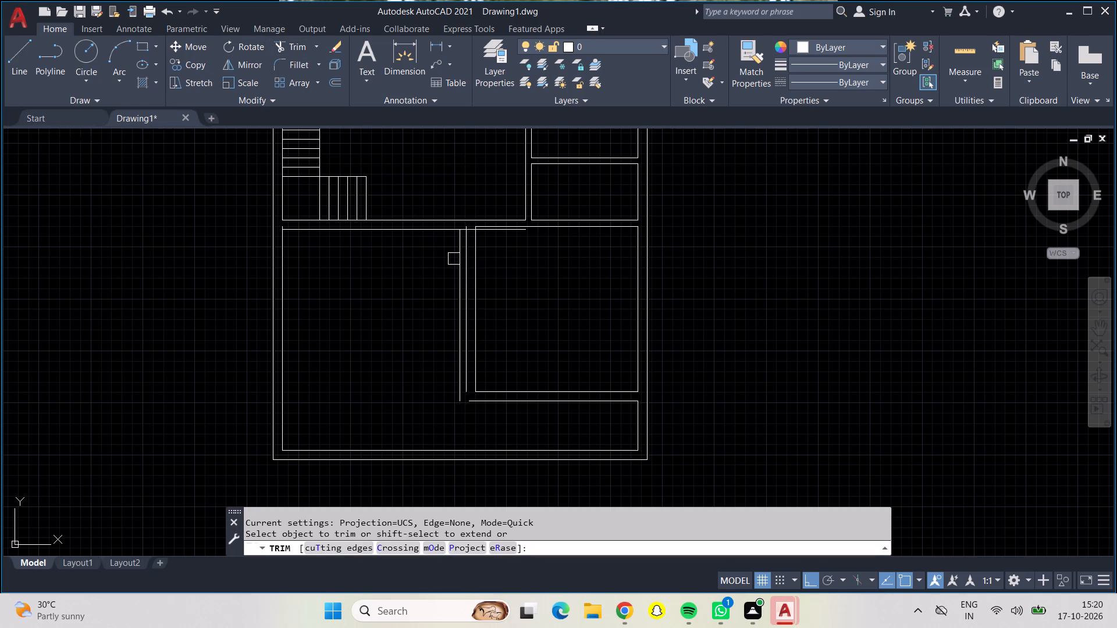
click(454, 269)
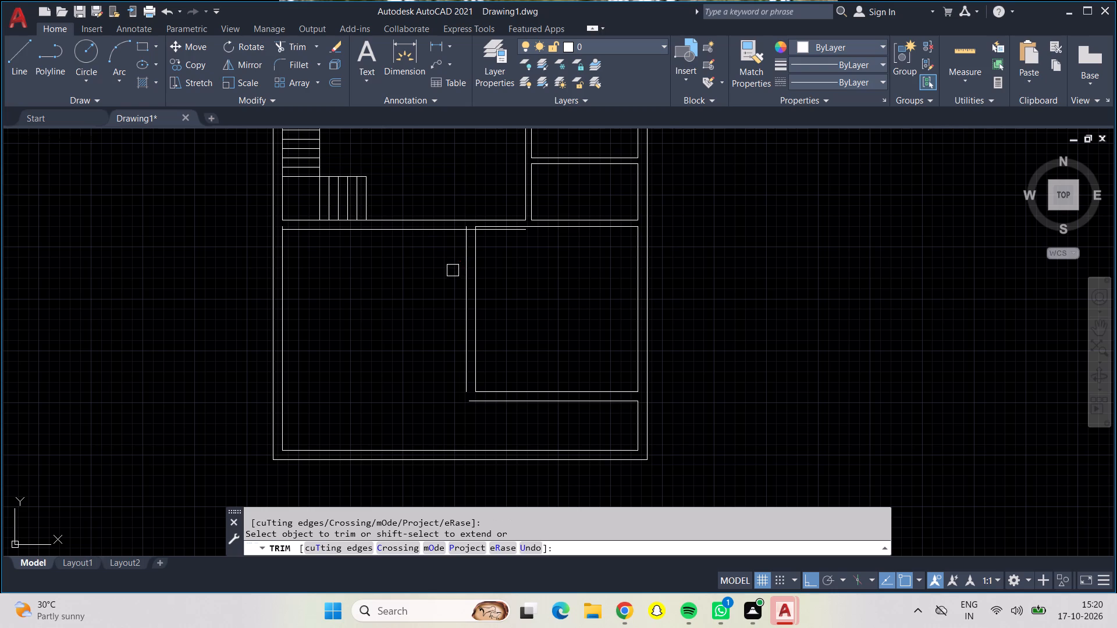
click(490, 235)
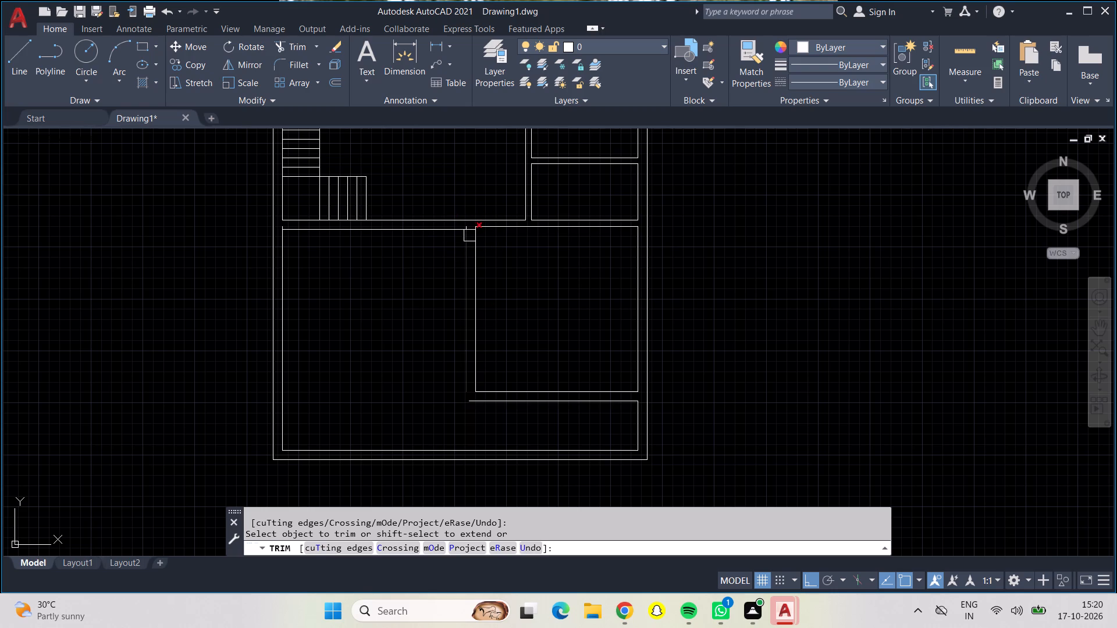
scroll(468, 216, up, 3)
scroll(468, 216, down, 1)
click(460, 240)
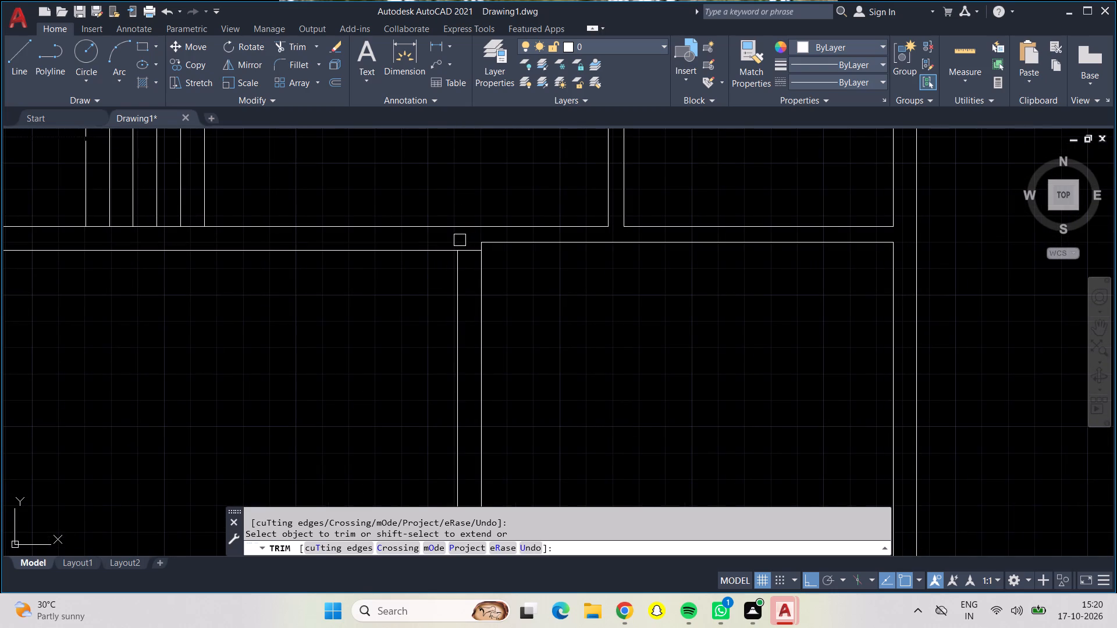
click(467, 254)
Trim the west wall line's stub protruding above the southwest room's northwest corner.
scroll(391, 301, down, 1)
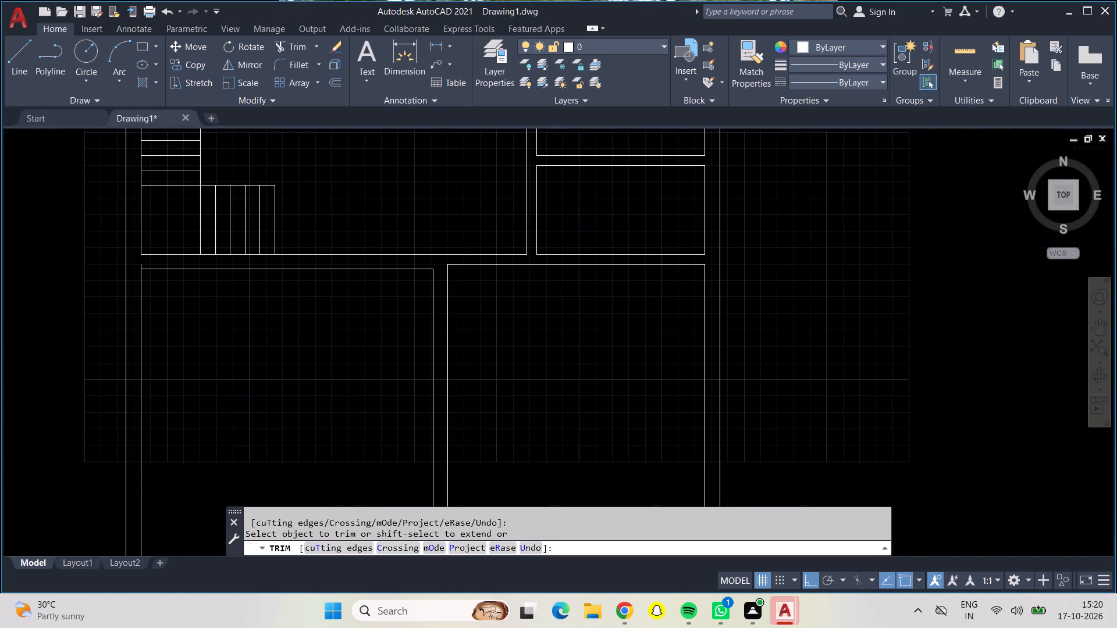
scroll(151, 266, down, 1)
scroll(150, 267, up, 1)
scroll(150, 267, down, 1)
scroll(143, 263, up, 1)
scroll(146, 270, down, 1)
scroll(146, 270, up, 1)
scroll(146, 270, down, 1)
scroll(146, 270, up, 2)
scroll(144, 339, up, 1)
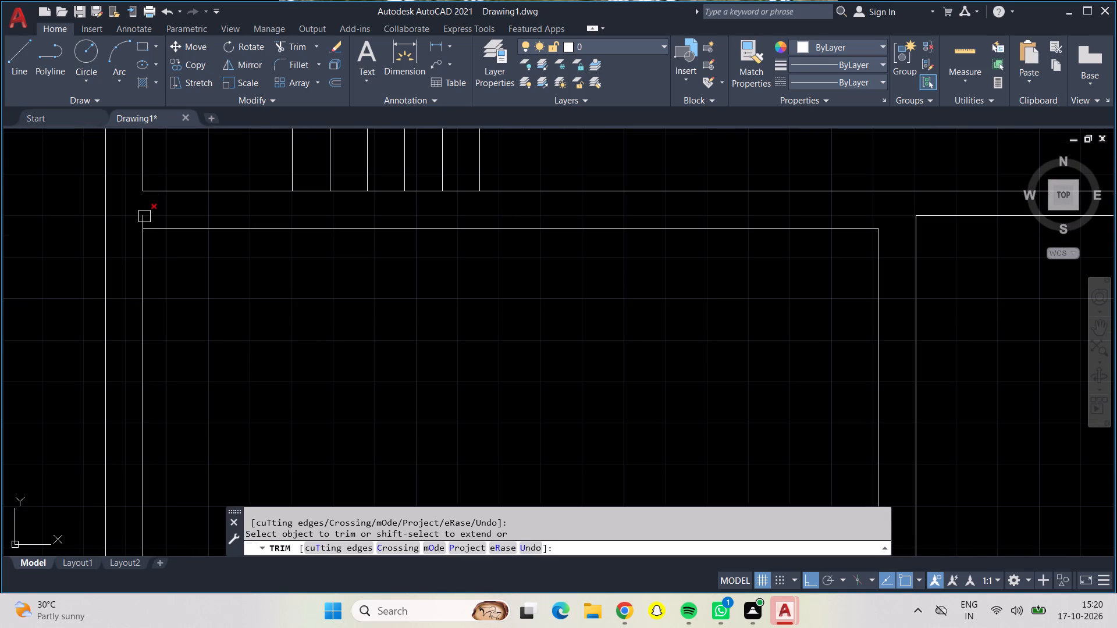
click(144, 216)
scroll(210, 303, down, 2)
scroll(359, 346, down, 1)
middle_drag(359, 355, 308, 263)
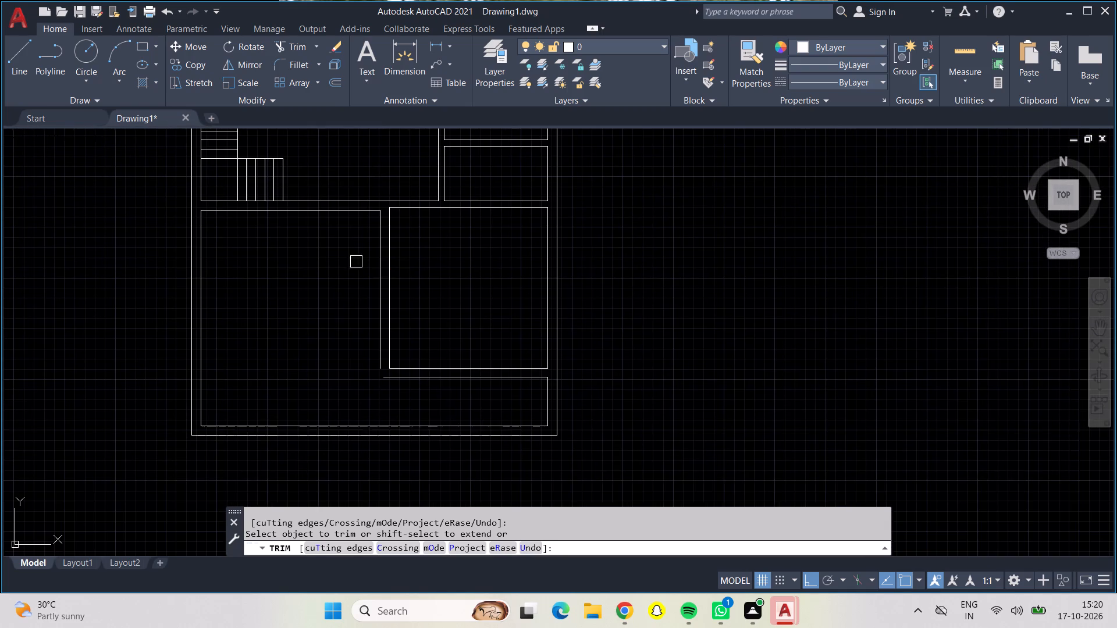
key(Escape)
Draw a horizontal line extending the wall line south of the southeast room westward, past the southwest room's east wall line.
click(13, 65)
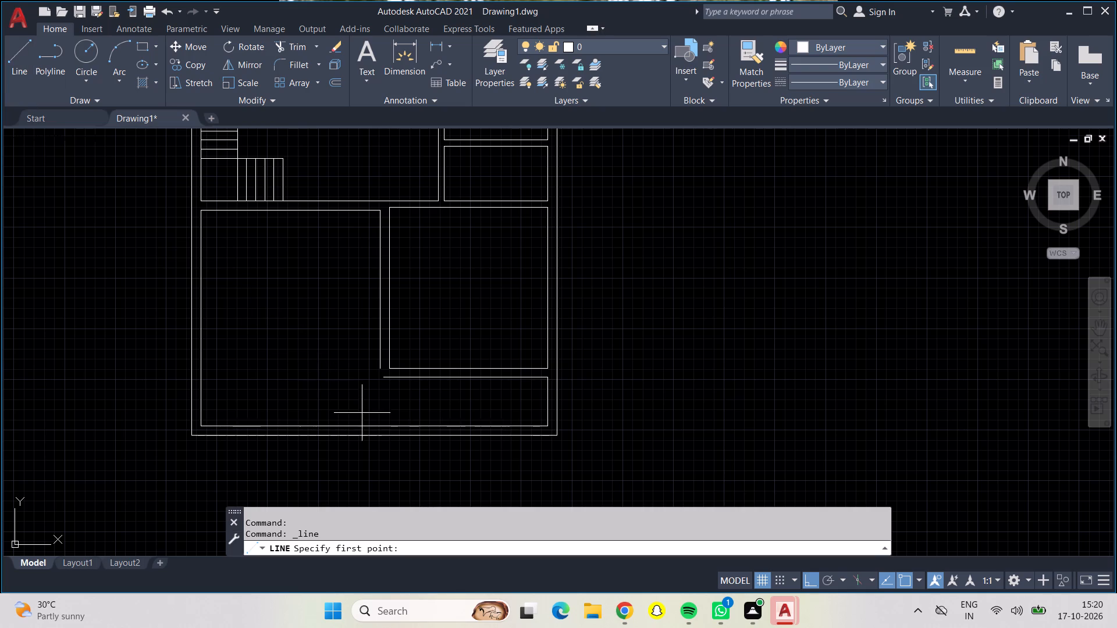
scroll(372, 372, up, 1)
scroll(372, 371, down, 1)
scroll(372, 371, up, 1)
scroll(381, 370, down, 1)
scroll(381, 370, up, 1)
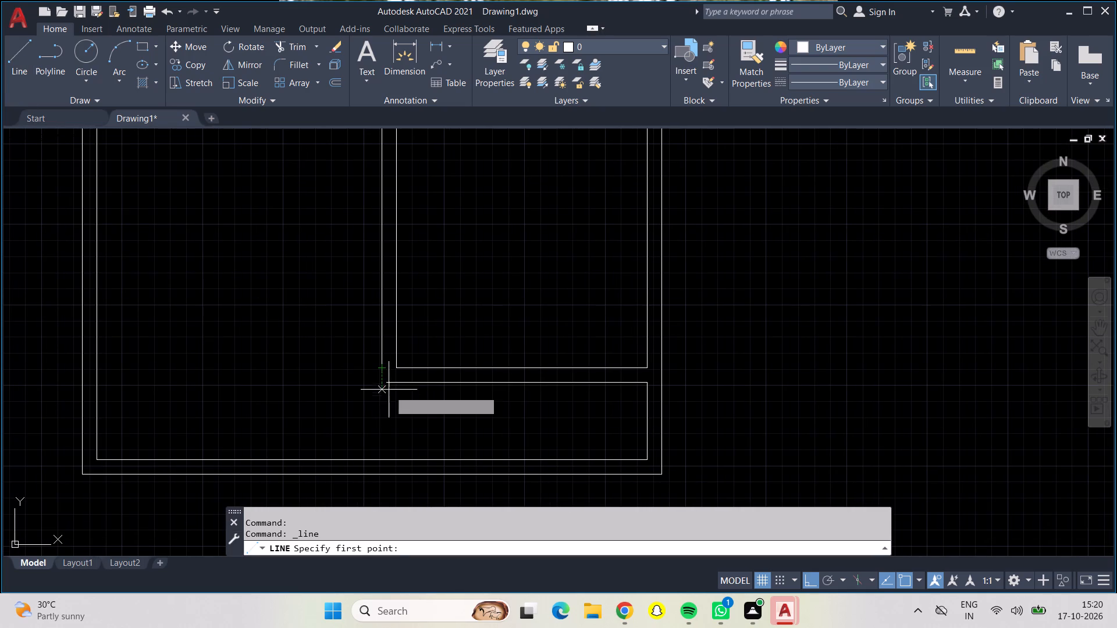
click(387, 384)
click(336, 378)
key(Escape)
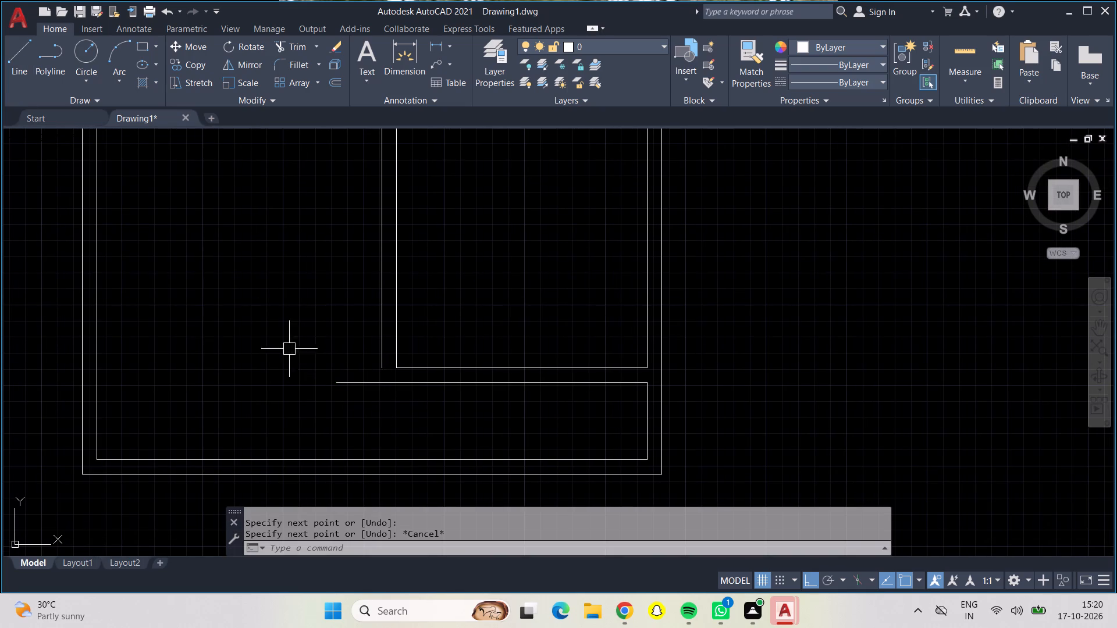
Draw a vertical line from the south end of the southwest room's east wall line down past the horizontal extension.
click(10, 70)
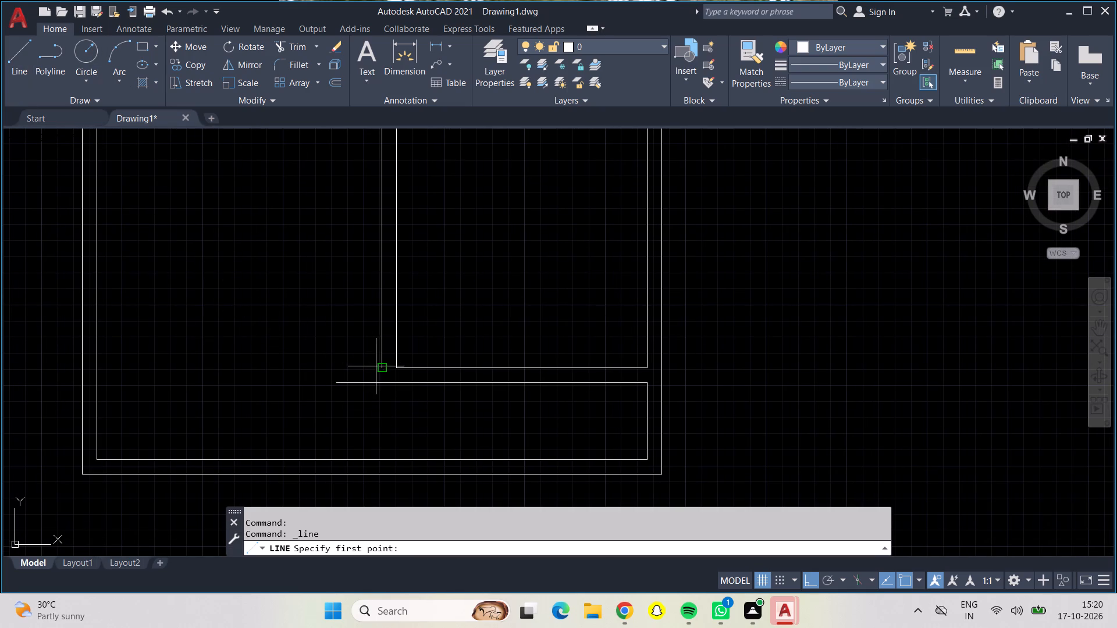
click(383, 369)
click(382, 404)
key(Escape)
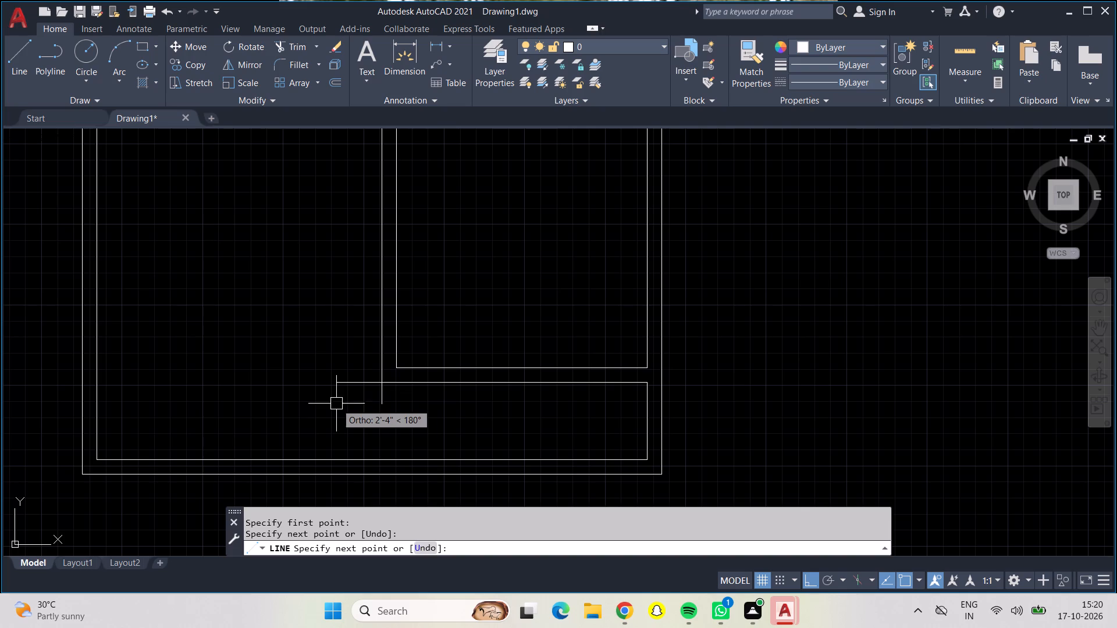
Trim both overhanging line ends where the southwest room's east wall meets the southern strip's north wall line.
click(298, 50)
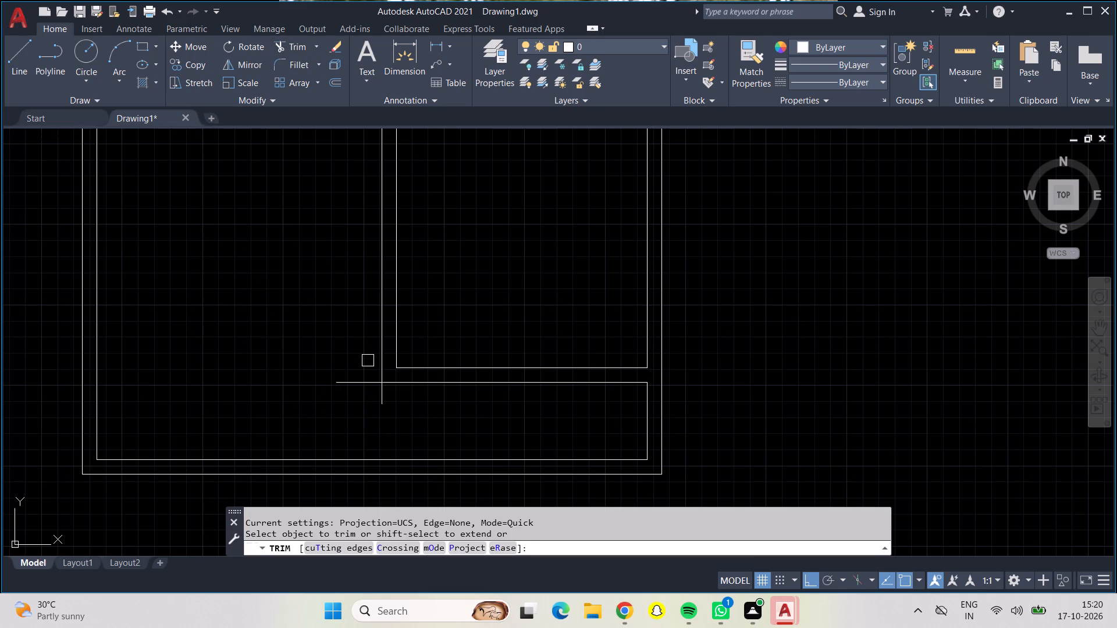
drag(368, 361, 388, 392)
scroll(388, 391, down, 1)
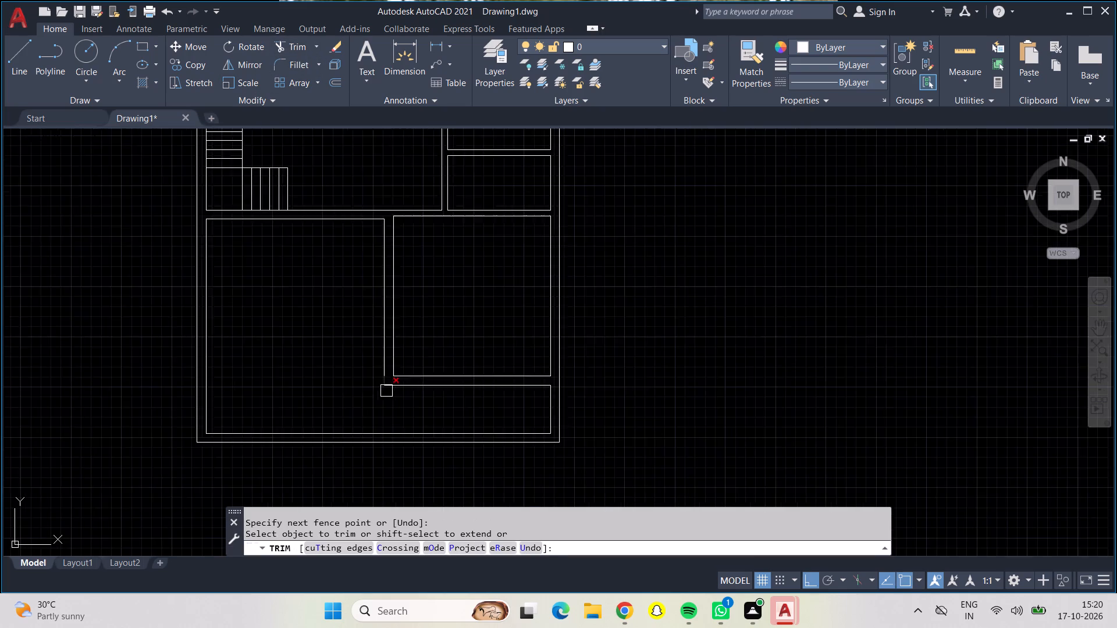
scroll(385, 391, up, 1)
scroll(347, 367, down, 2)
middle_drag(347, 366, 367, 433)
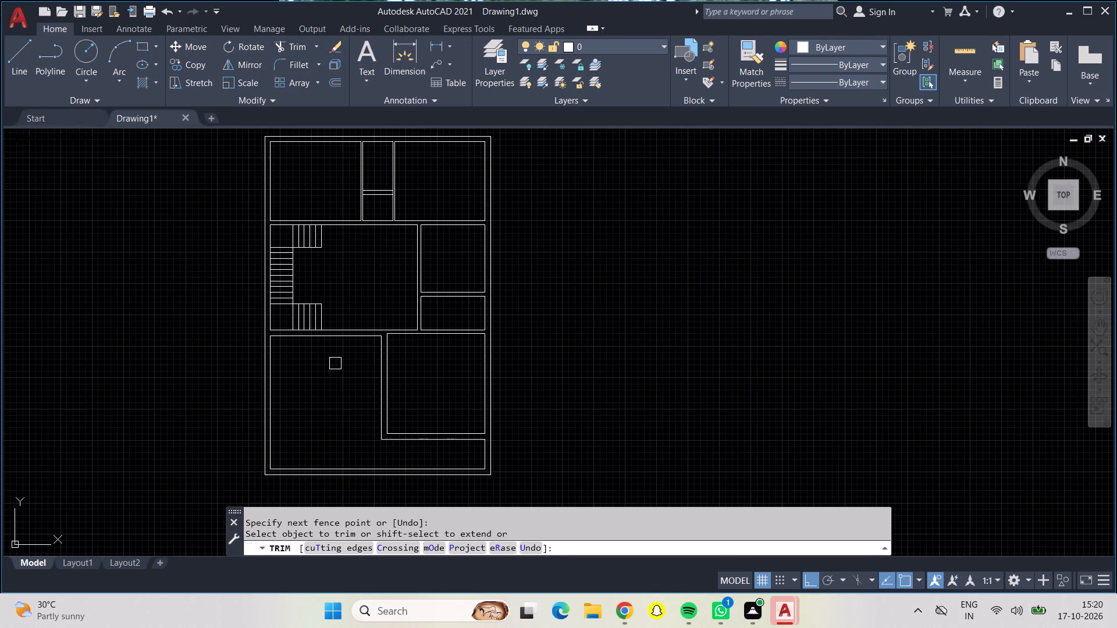
middle_drag(335, 363, 361, 429)
middle_drag(397, 336, 417, 282)
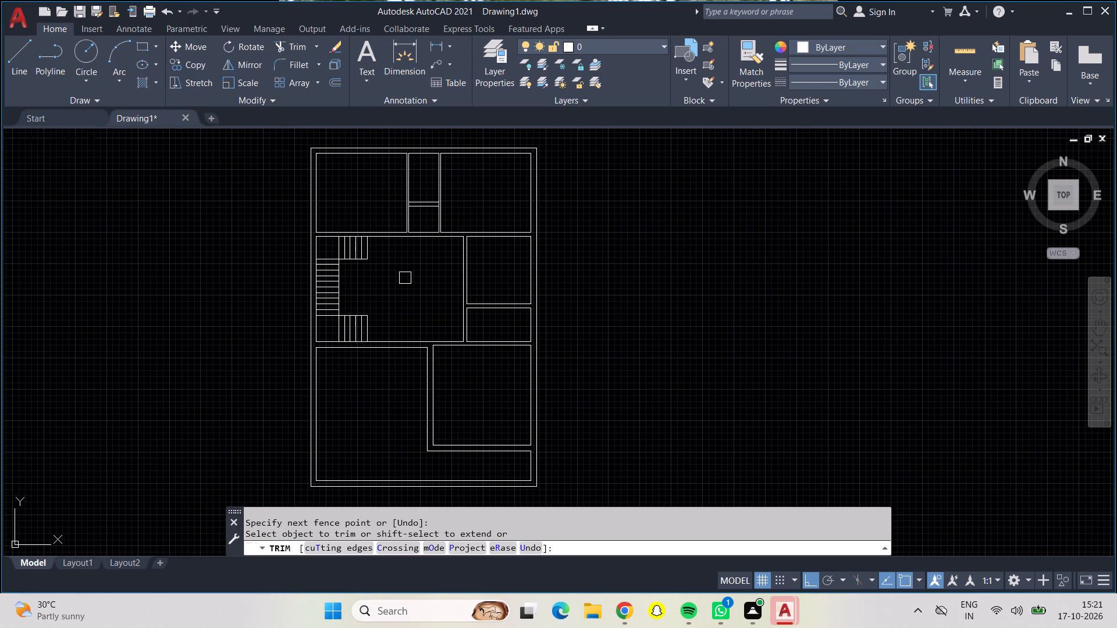
key(Escape)
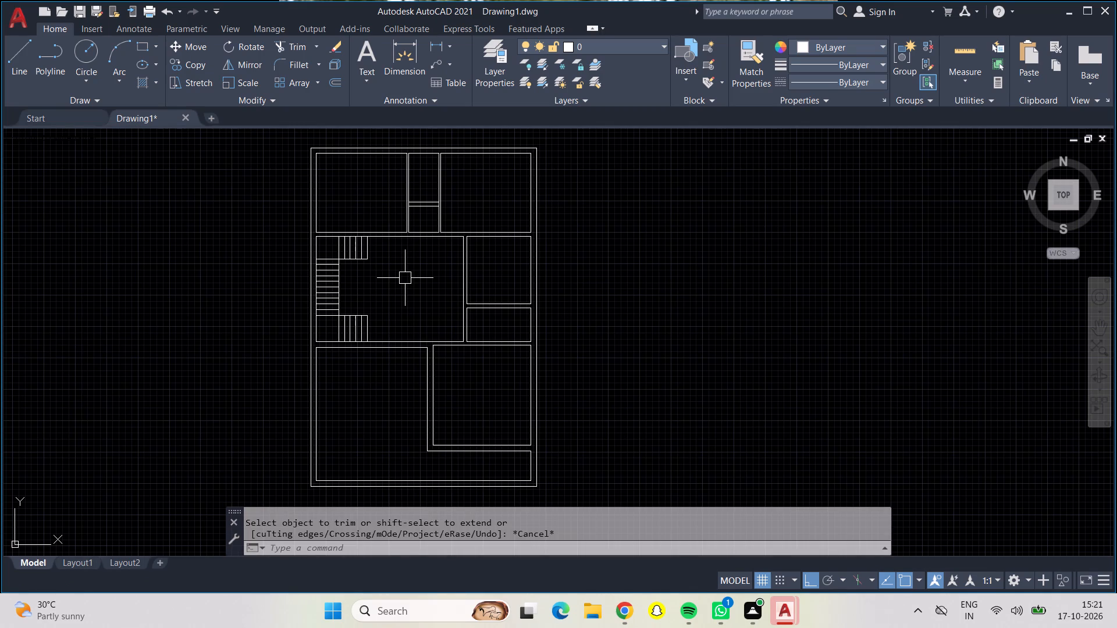
Draw a closed upright rectangle 9" wide and 4' high with the Line tool in the empty space east of the floor plan.
click(15, 69)
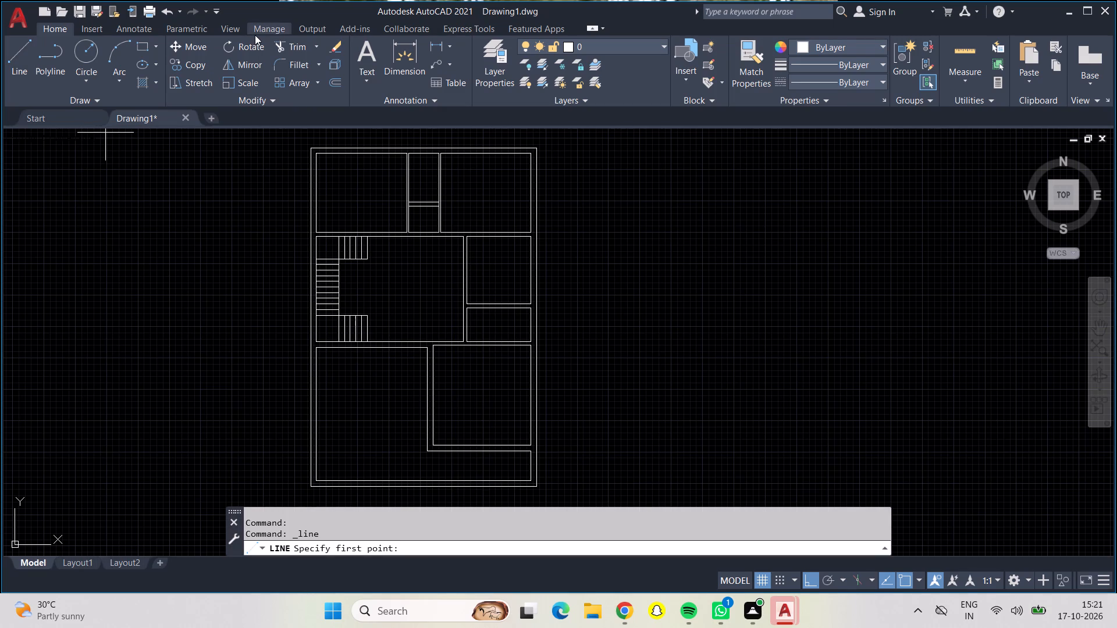
drag(618, 198, 623, 245)
text(4')
key(Return)
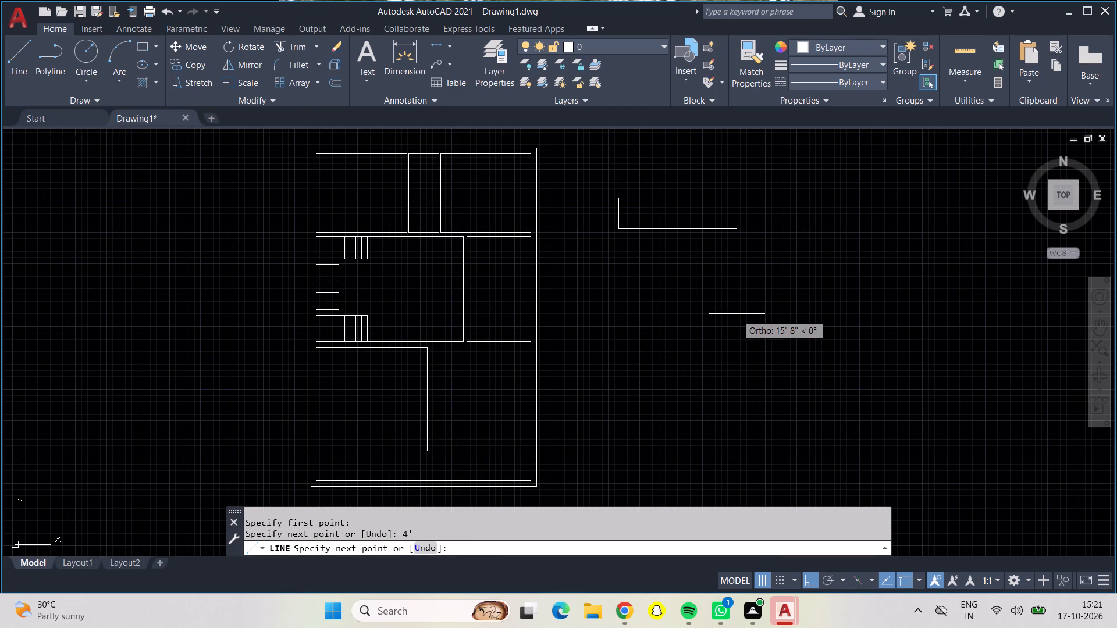
text(9")
key(Return)
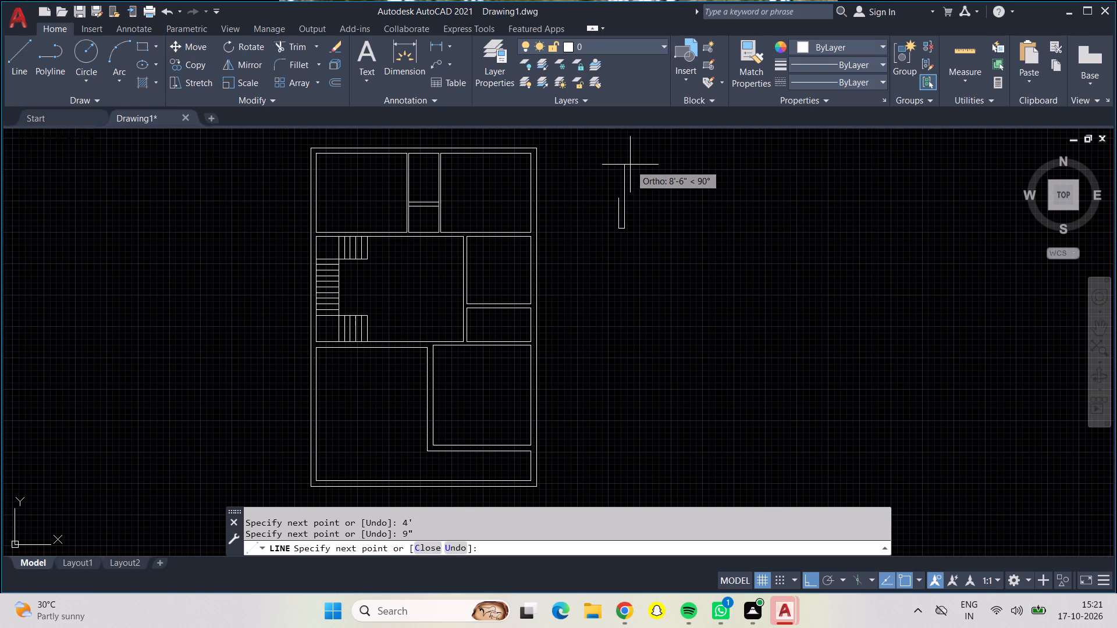
text(4')
key(Return)
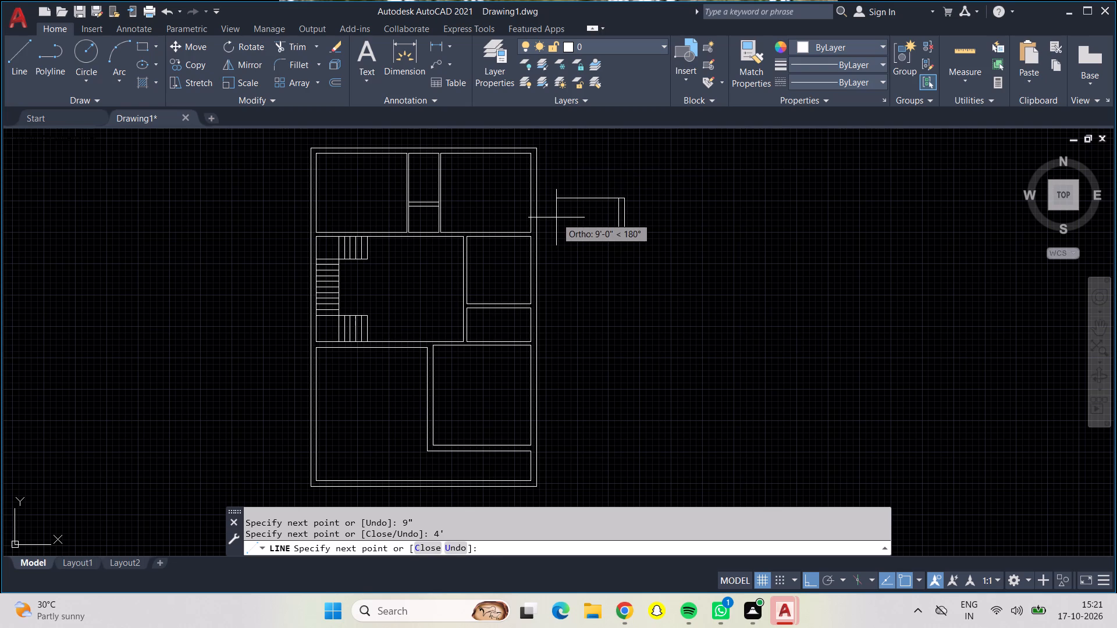
text(9")
key(Return)
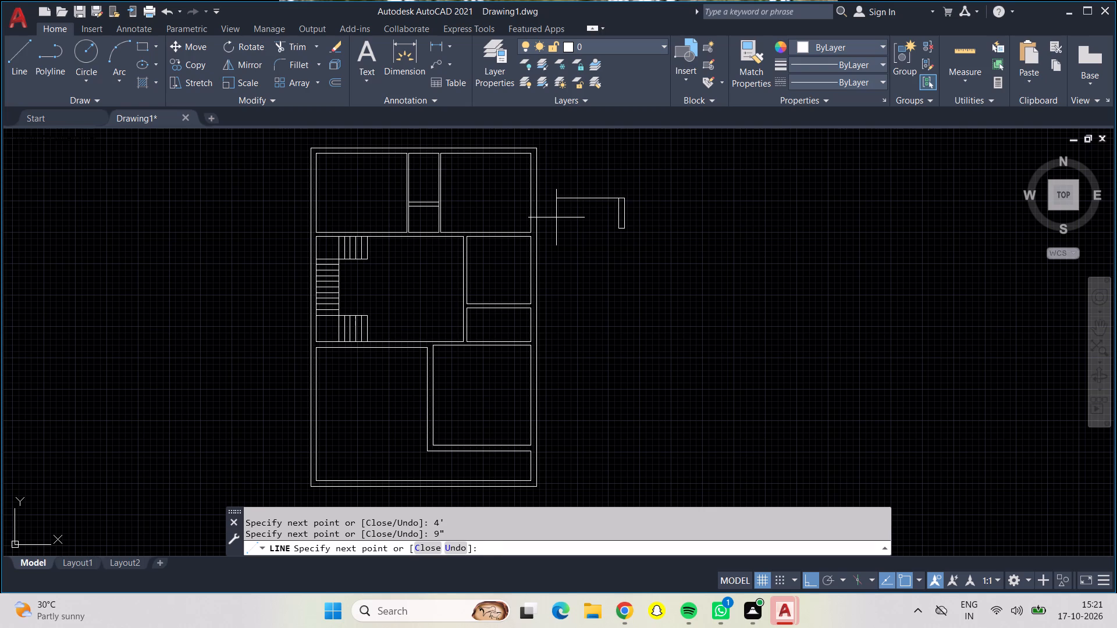
key(Return)
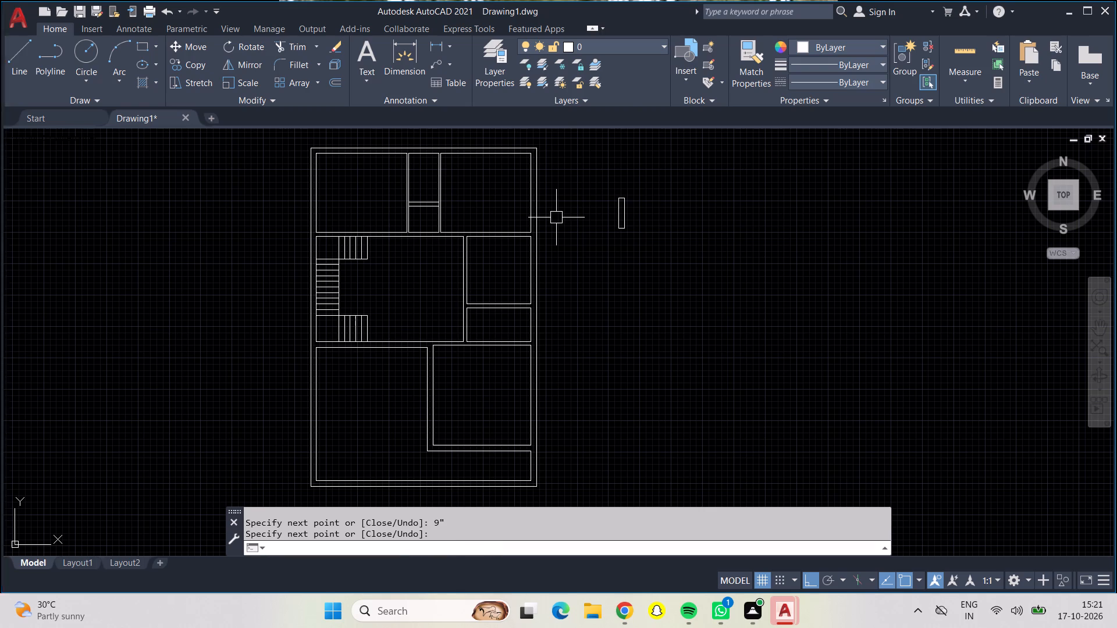
scroll(622, 210, down, 1)
scroll(622, 210, up, 3)
scroll(616, 204, down, 1)
scroll(616, 204, up, 2)
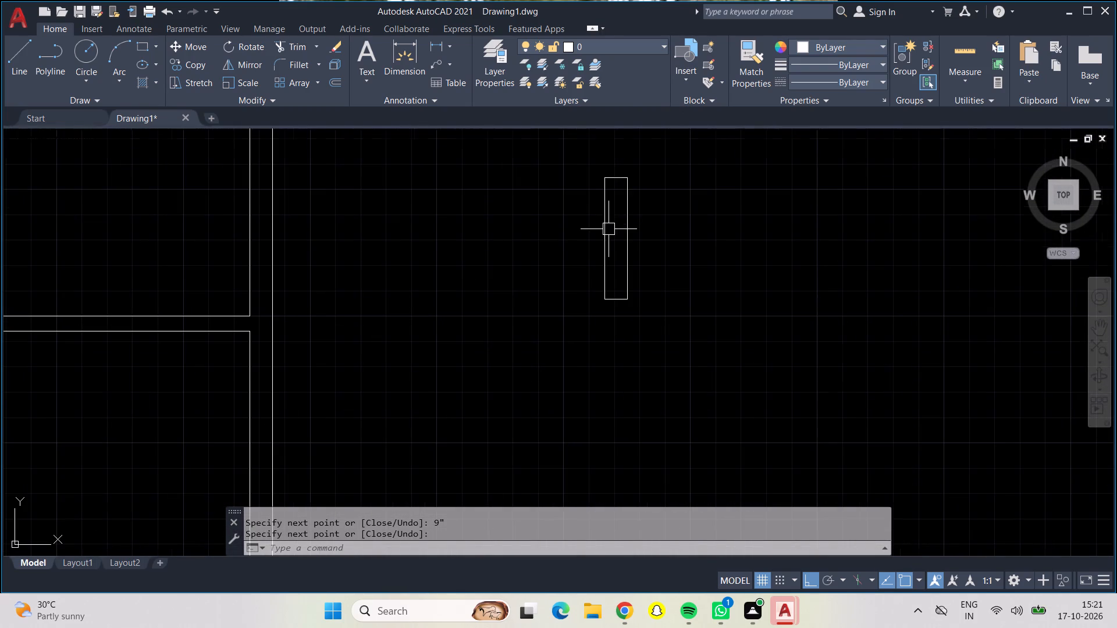
scroll(609, 229, up, 1)
middle_drag(633, 263, 636, 294)
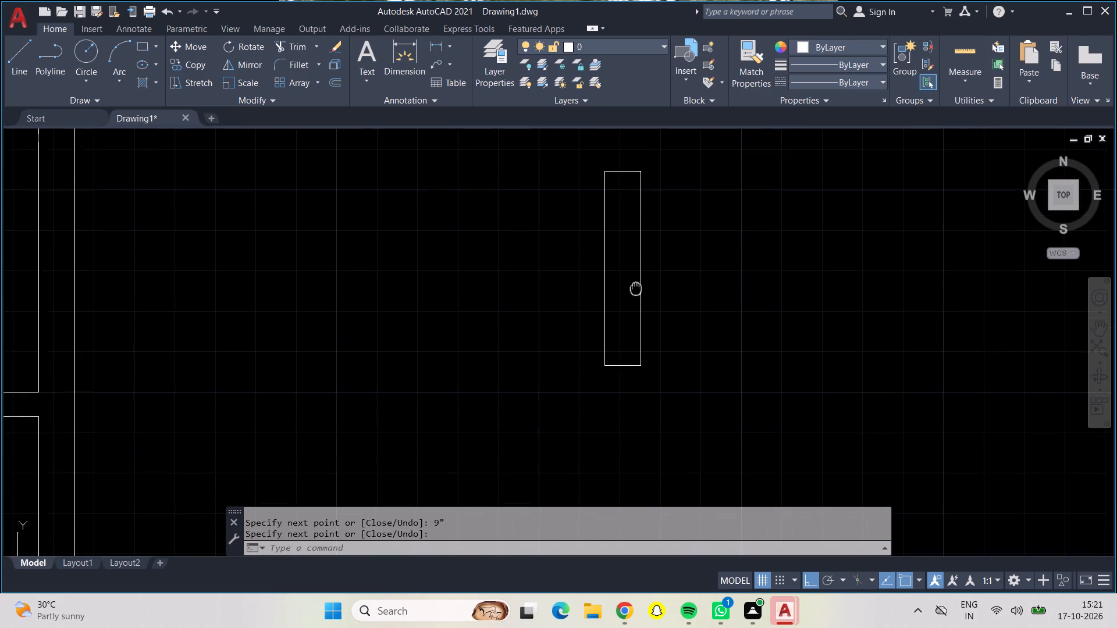
Offset both long sides of the 9" by 4' rectangle inward by 3" to form a window symbol.
middle_drag(636, 294, 636, 303)
key(Escape)
key(o)
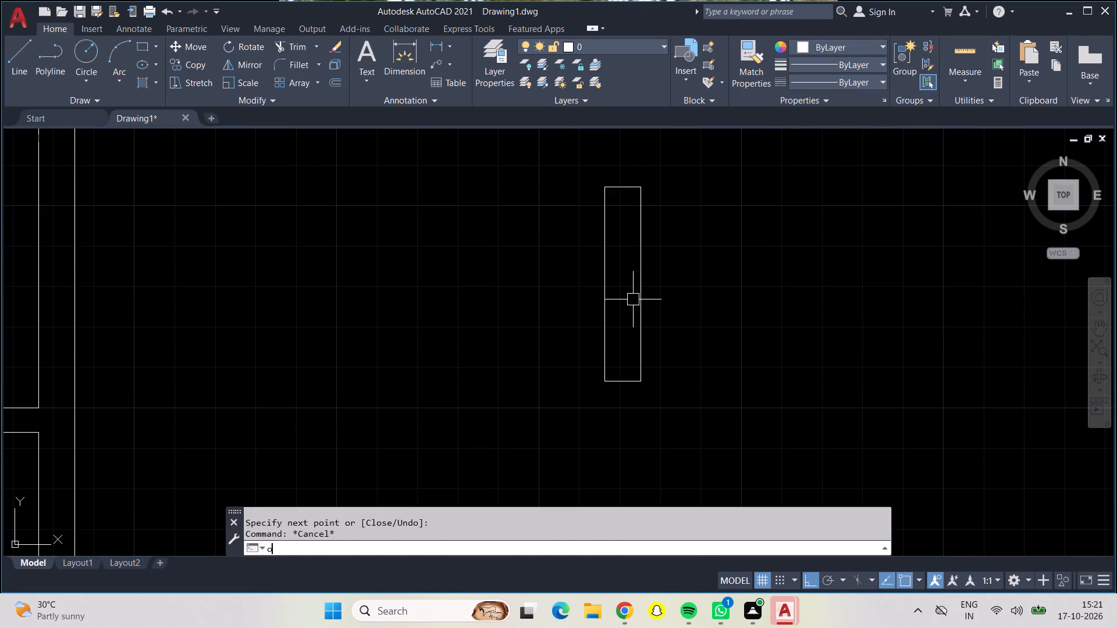
key(Return)
key(3)
key(shift+quotedbl)
key(Return)
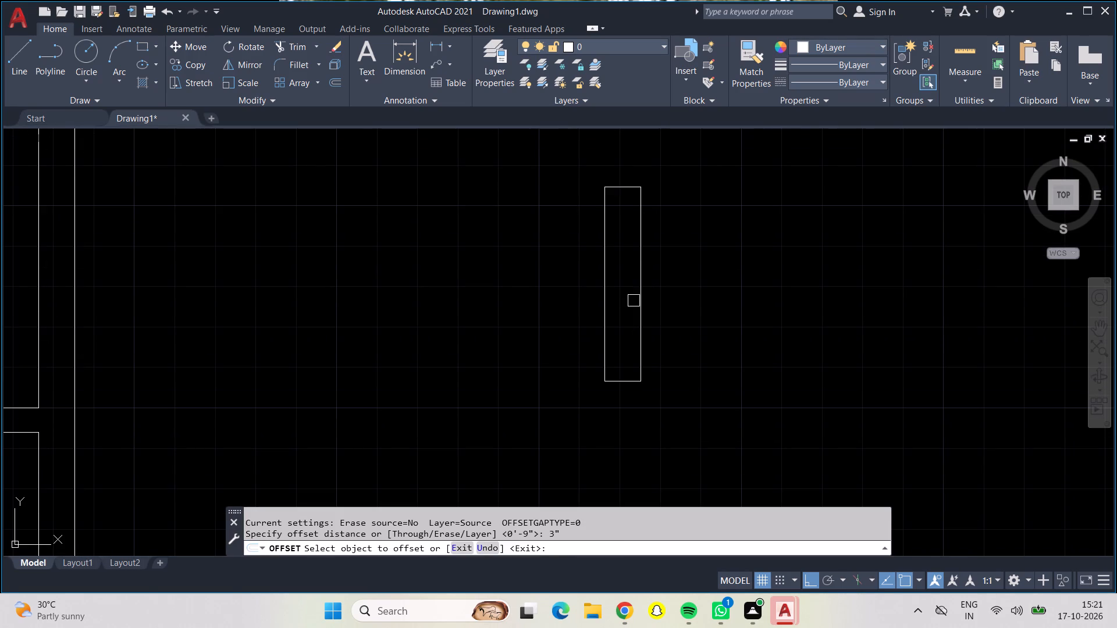
click(604, 276)
click(625, 298)
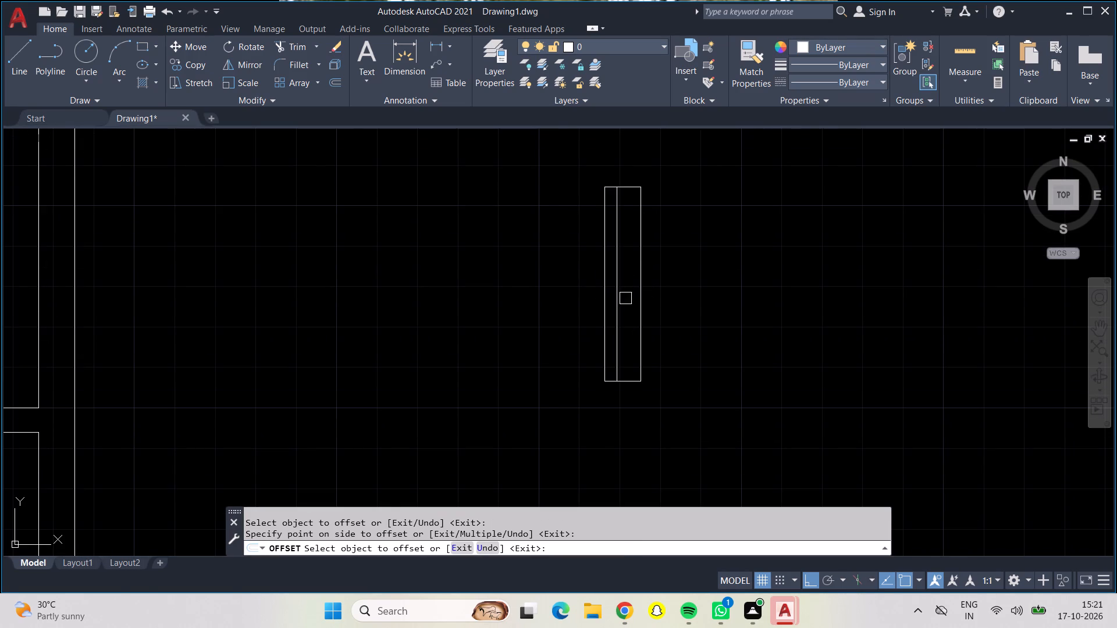
click(639, 310)
click(626, 312)
key(Escape)
Copy the whole window symbol from its west side into the east outer wall of the northeast room, with Ortho off.
drag(570, 158, 600, 162)
drag(792, 409, 782, 409)
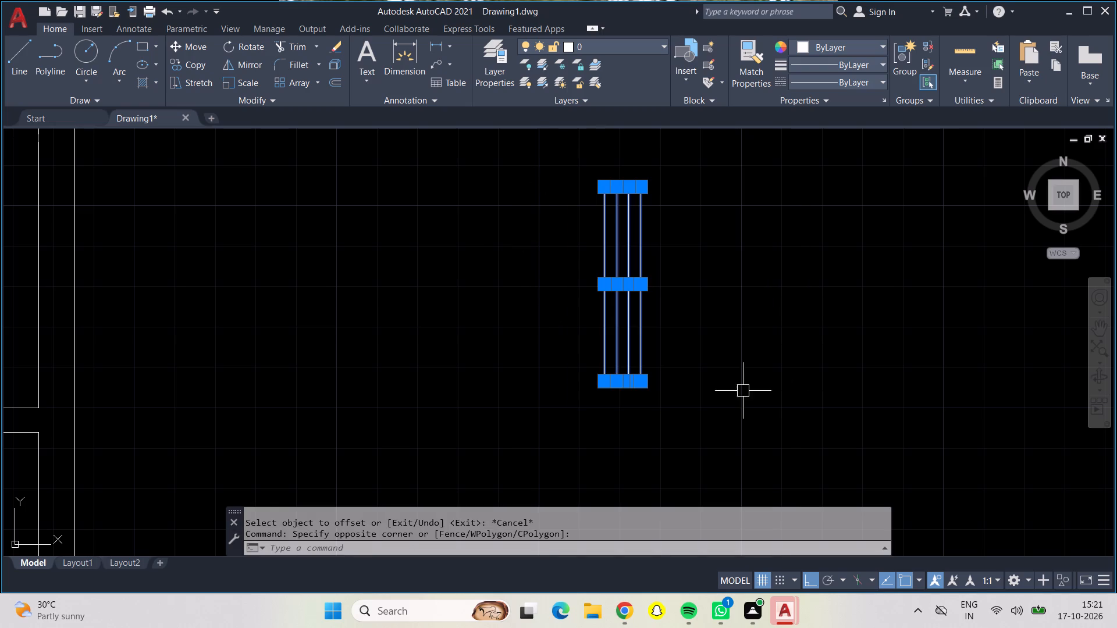
click(204, 60)
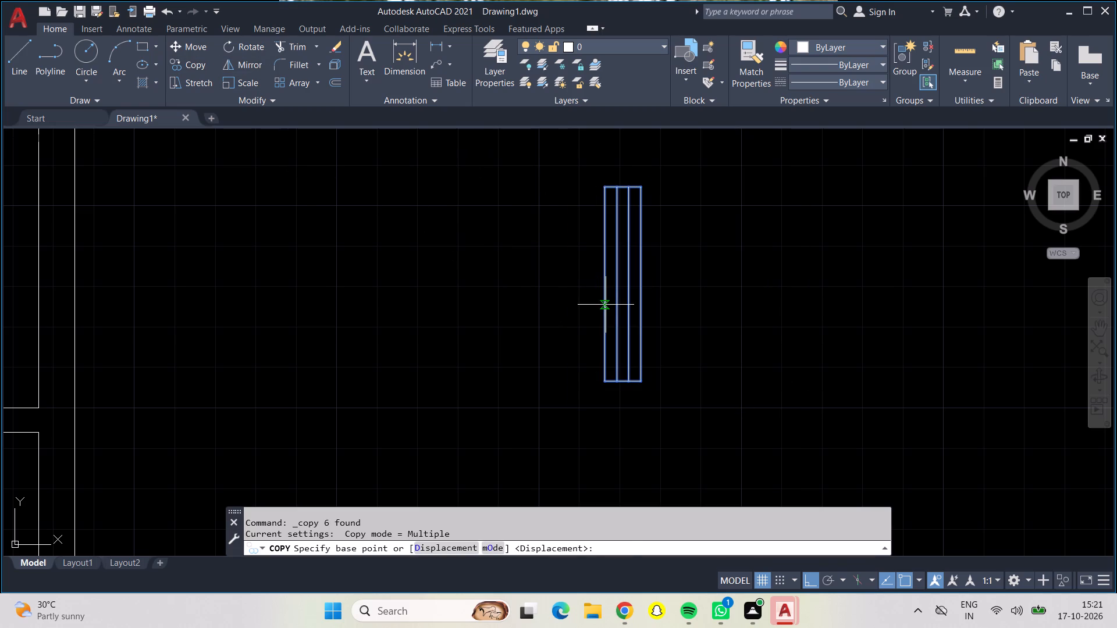
click(606, 304)
scroll(337, 265, down, 2)
middle_drag(286, 261, 532, 437)
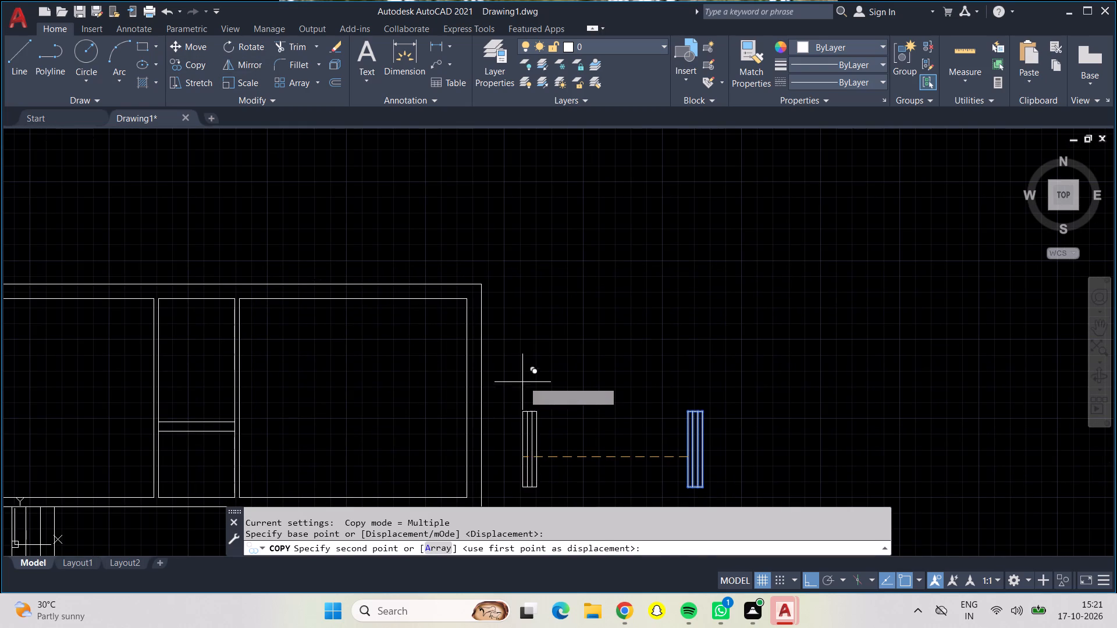
key(F8)
scroll(467, 397, up, 2)
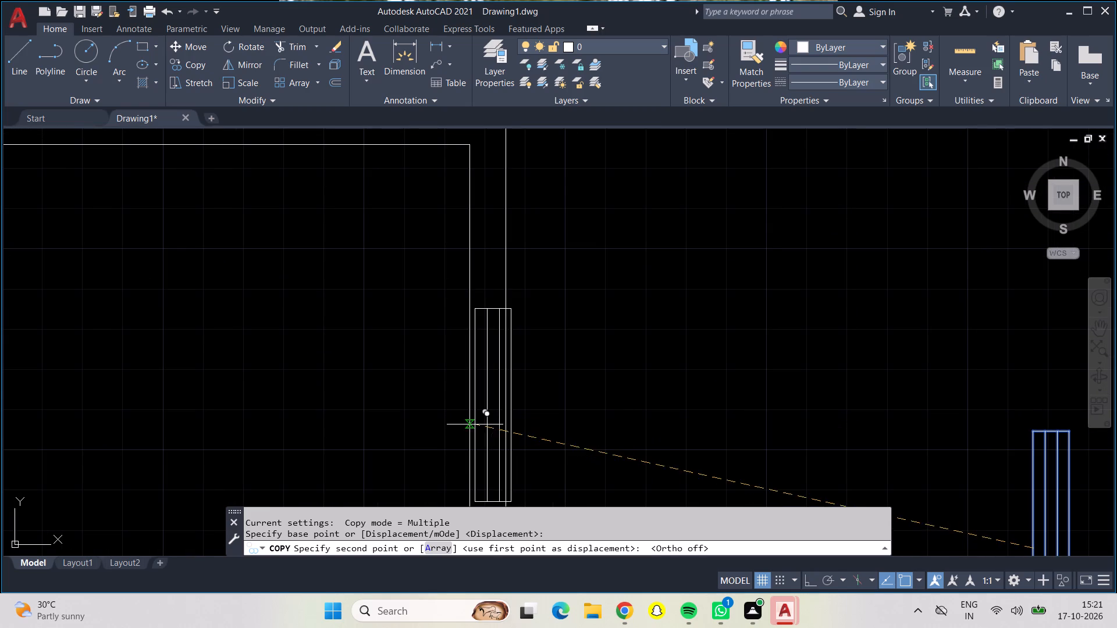
middle_drag(474, 423, 468, 314)
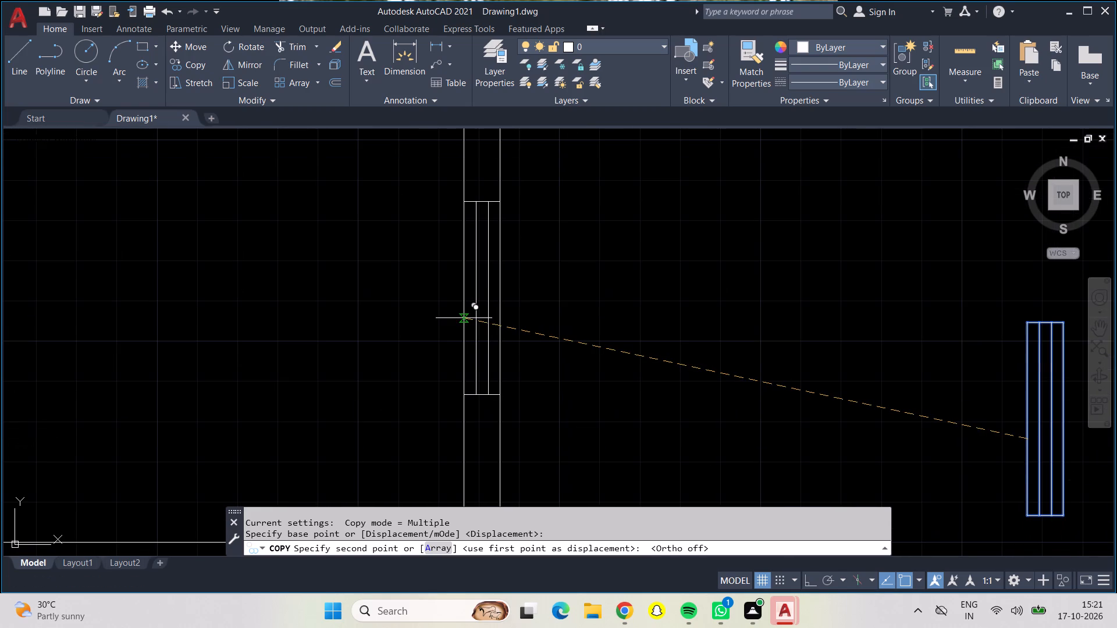
click(464, 318)
Place another copy of the window symbol in the west outer wall of the northwest room.
scroll(464, 336, down, 3)
middle_drag(362, 334, 596, 376)
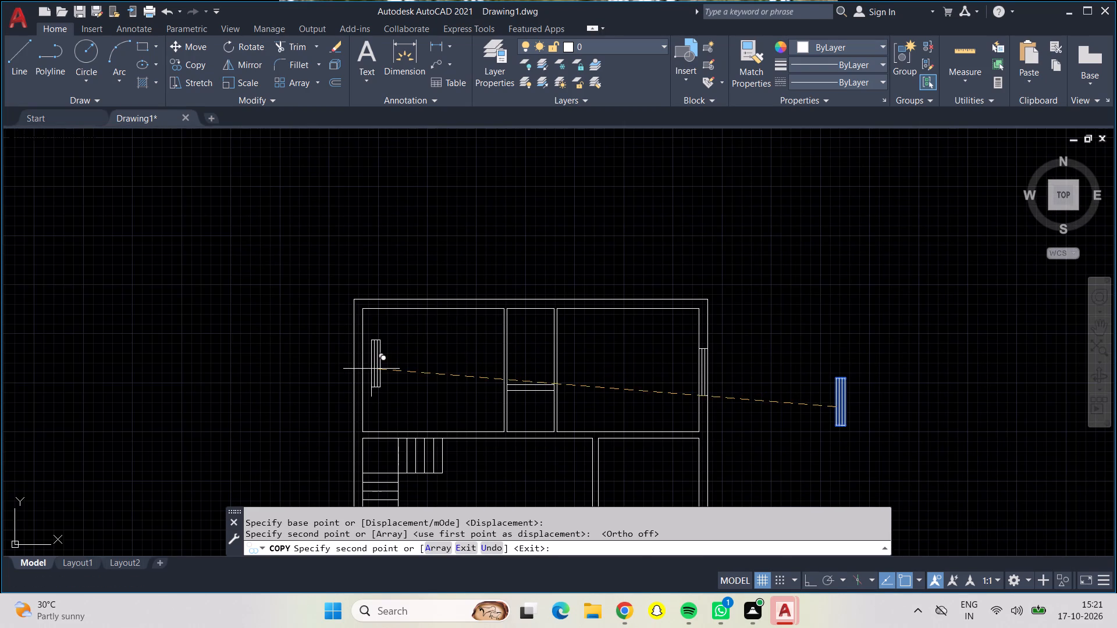
scroll(355, 366, up, 3)
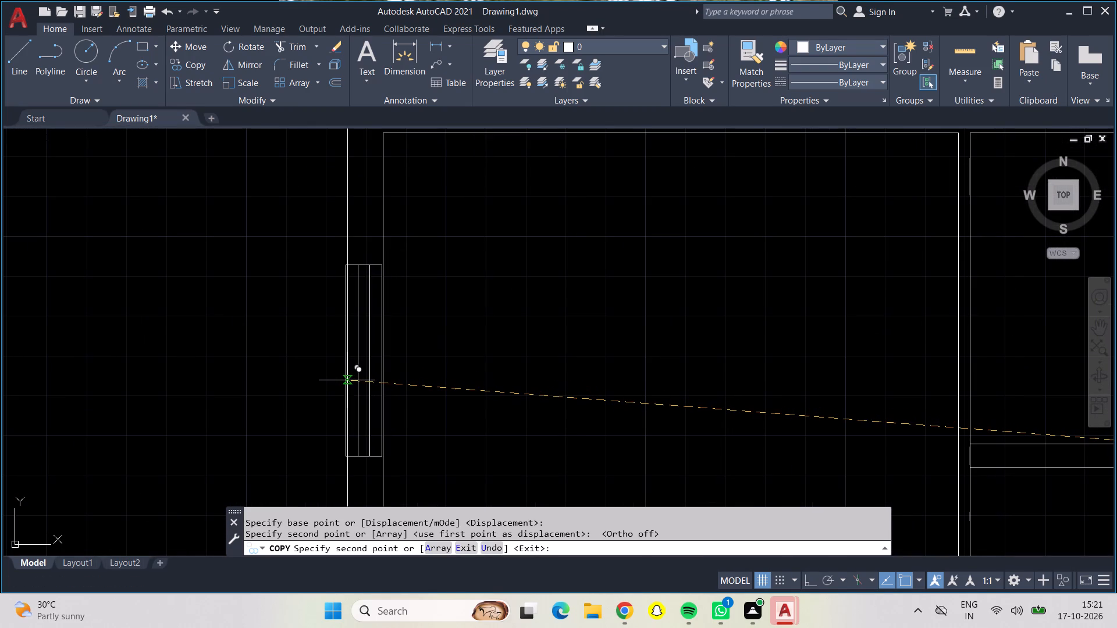
click(347, 380)
Place a copy of the window symbol in the west outer wall beside the northern part of the staircase.
scroll(419, 397, down, 2)
scroll(464, 413, down, 1)
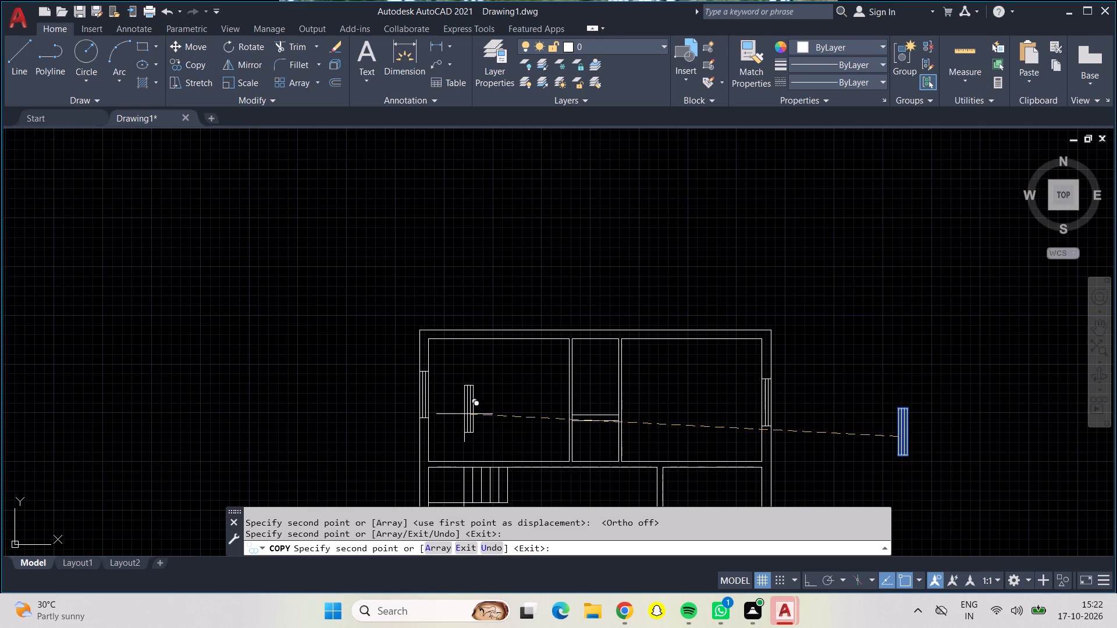
middle_drag(464, 414, 456, 218)
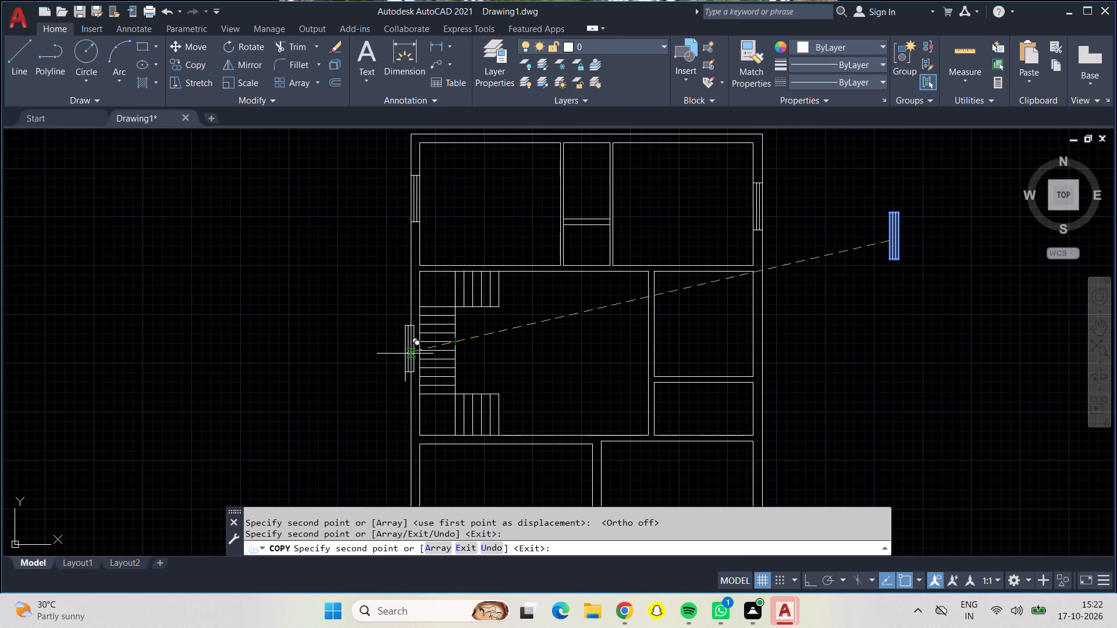
scroll(419, 338, up, 5)
scroll(415, 336, down, 1)
scroll(410, 315, up, 1)
scroll(410, 315, down, 1)
scroll(386, 335, up, 1)
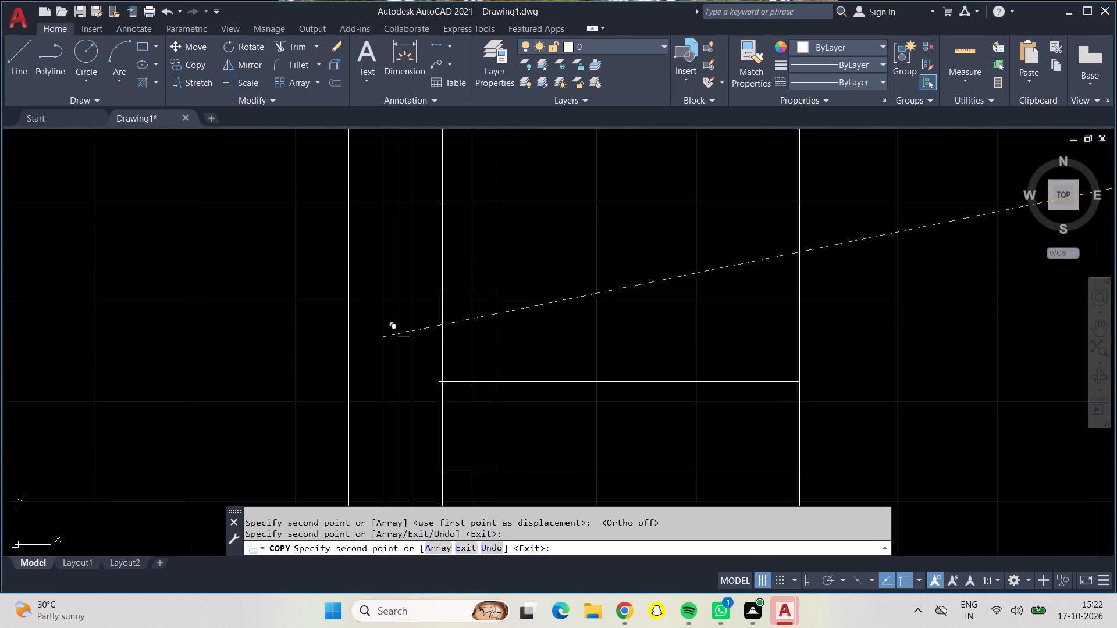
scroll(382, 337, down, 2)
middle_drag(379, 333, 392, 362)
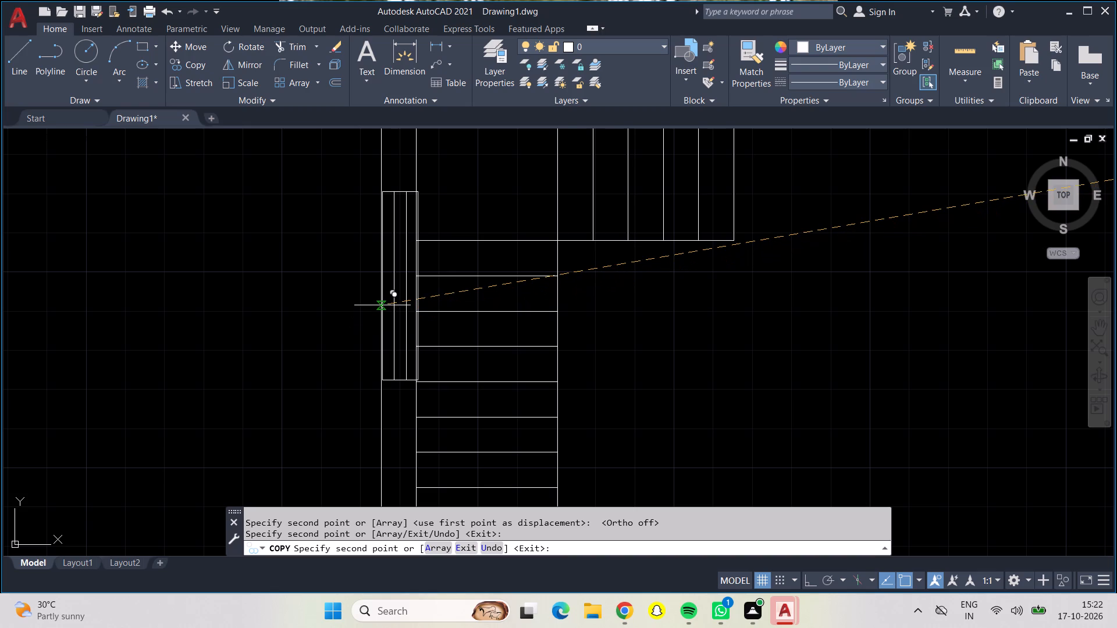
click(382, 305)
Place a copy of the window symbol in the west outer wall beside the southern part of the staircase.
scroll(411, 349, down, 1)
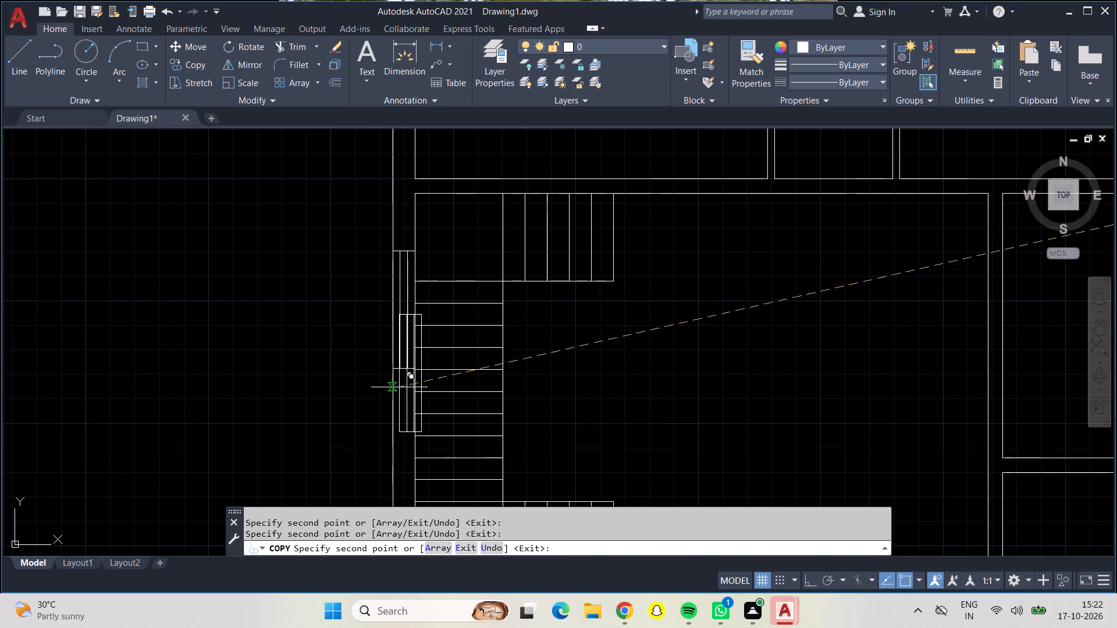
middle_drag(393, 426, 382, 297)
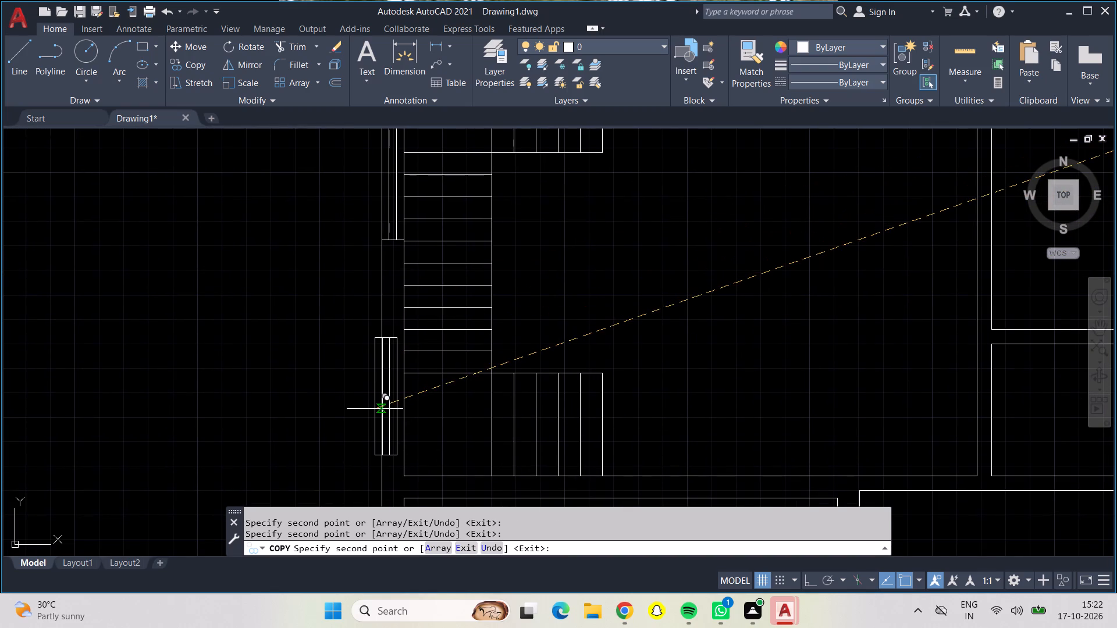
scroll(379, 404, up, 2)
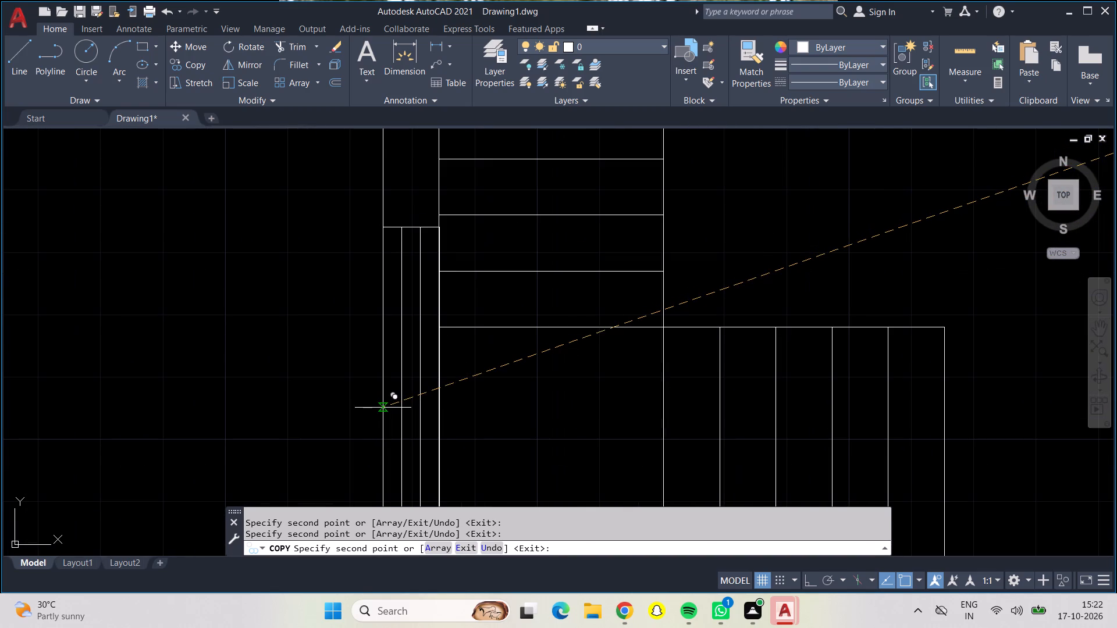
click(382, 406)
Place a copy of the window symbol in the east outer wall of the larger room east of the stair hall.
scroll(383, 408, down, 3)
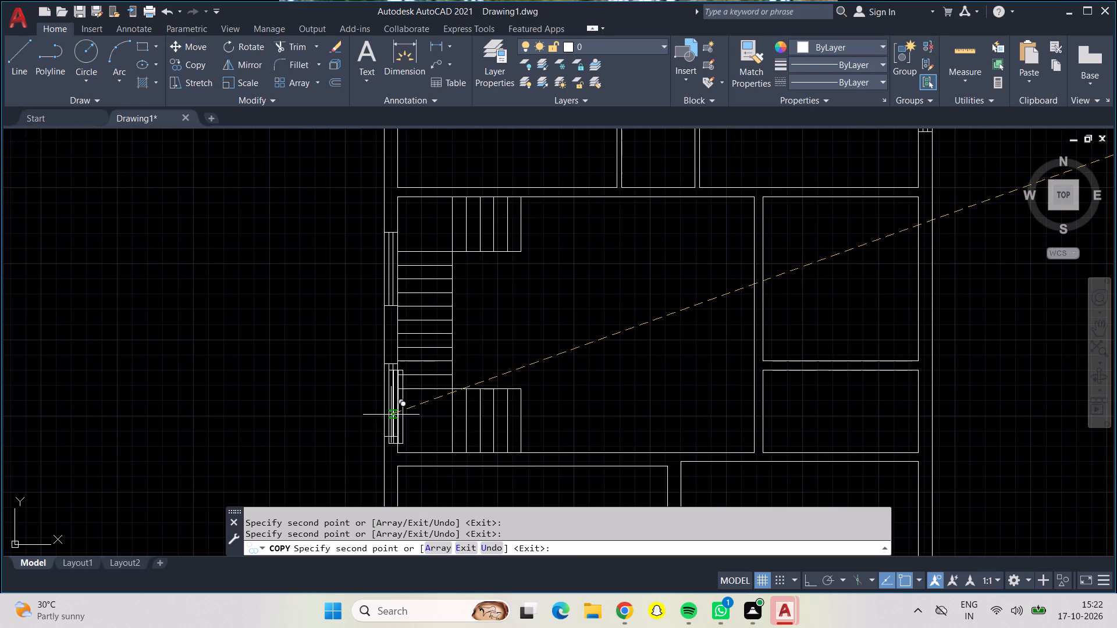
middle_drag(585, 373, 490, 309)
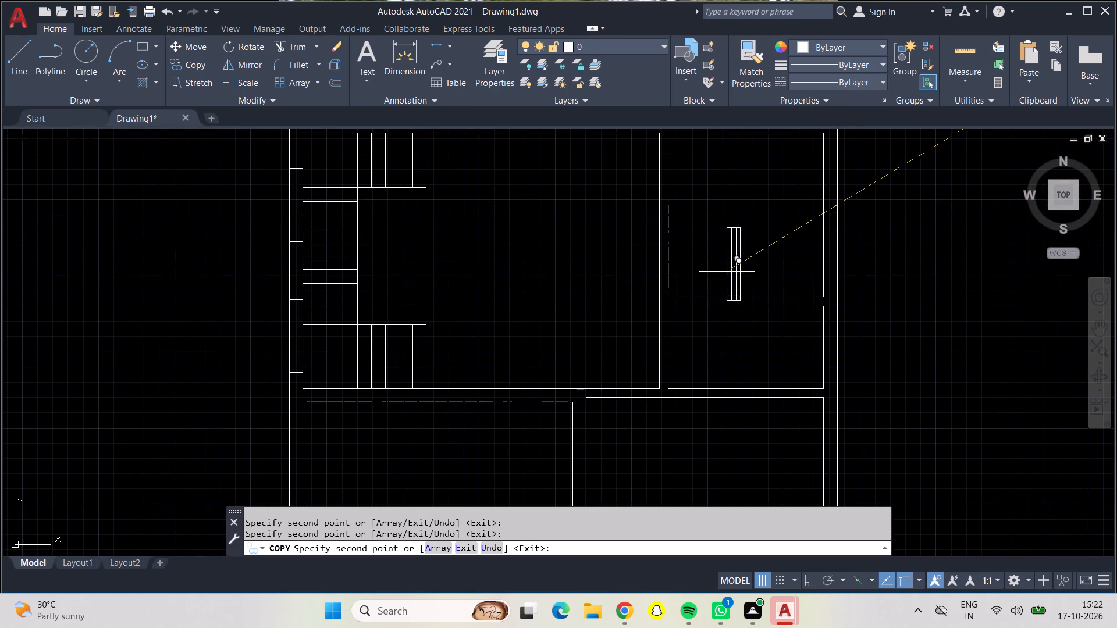
scroll(827, 222, up, 3)
scroll(823, 224, down, 2)
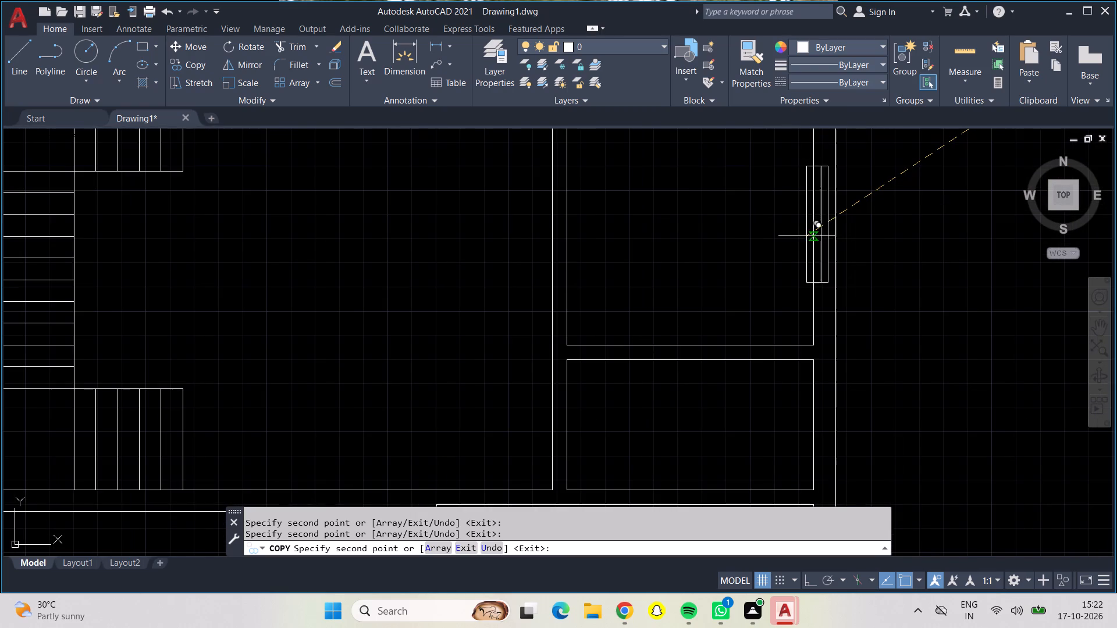
middle_drag(806, 236, 719, 287)
scroll(724, 279, up, 2)
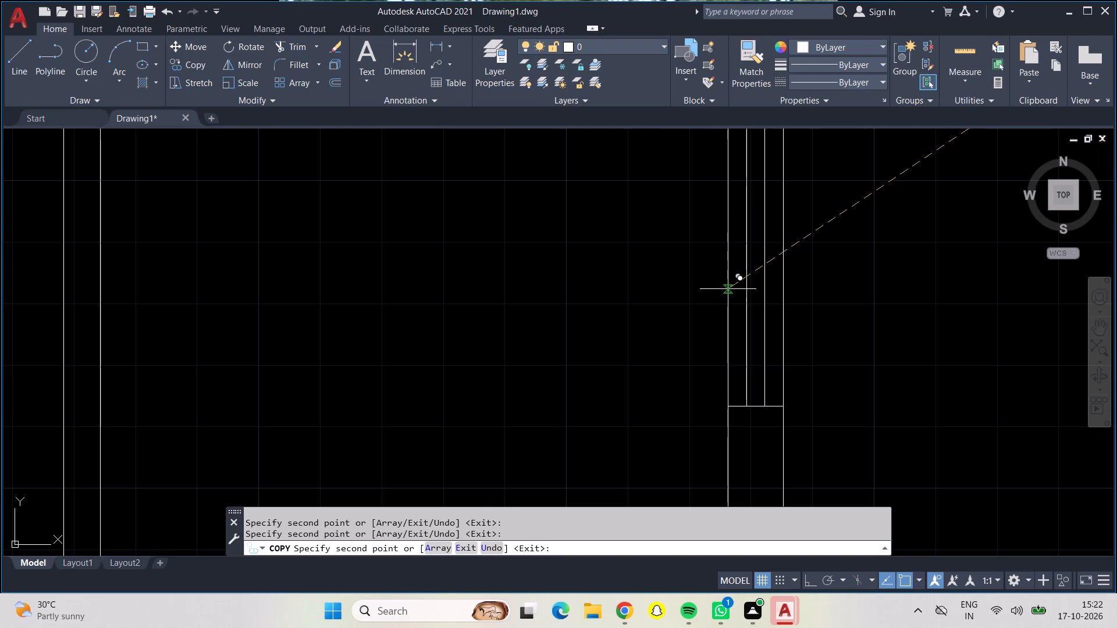
click(728, 289)
Place a copy of the window symbol in the northern half of the southeast room's east outer wall.
scroll(728, 300, down, 2)
scroll(728, 301, up, 1)
scroll(612, 372, down, 1)
middle_drag(612, 376, 606, 157)
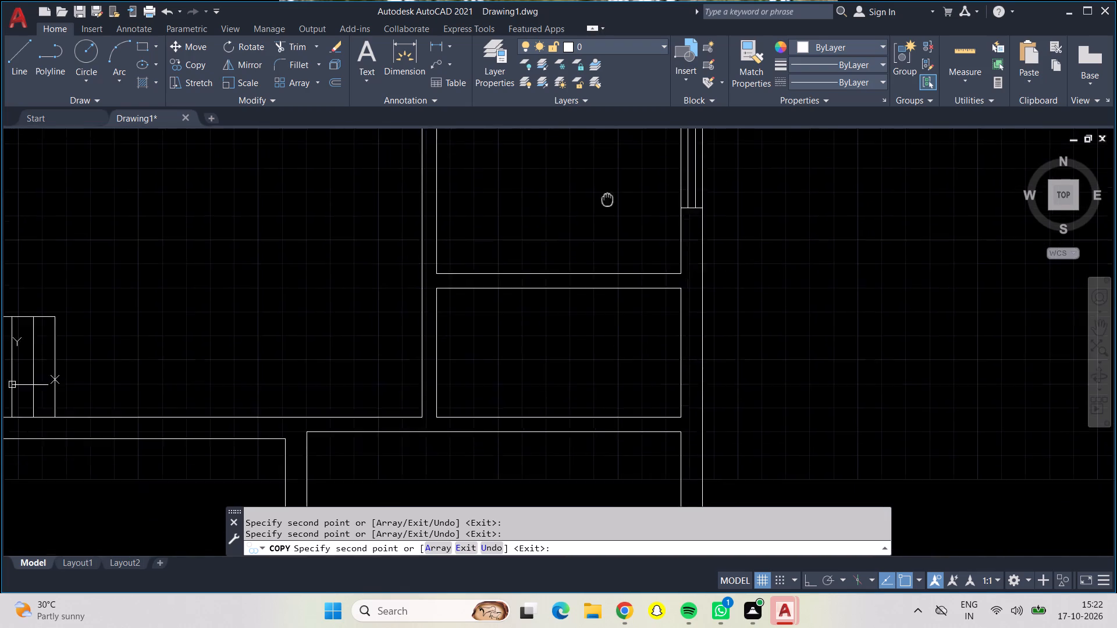
middle_drag(632, 427, 590, 227)
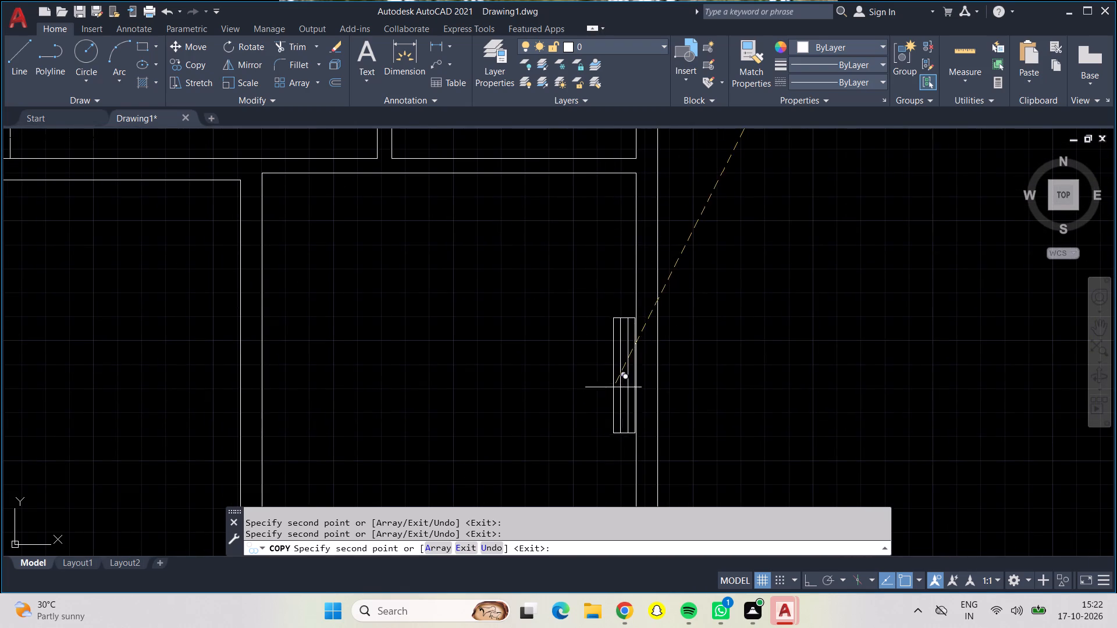
middle_drag(597, 401, 581, 249)
middle_drag(581, 249, 571, 367)
scroll(618, 305, down, 1)
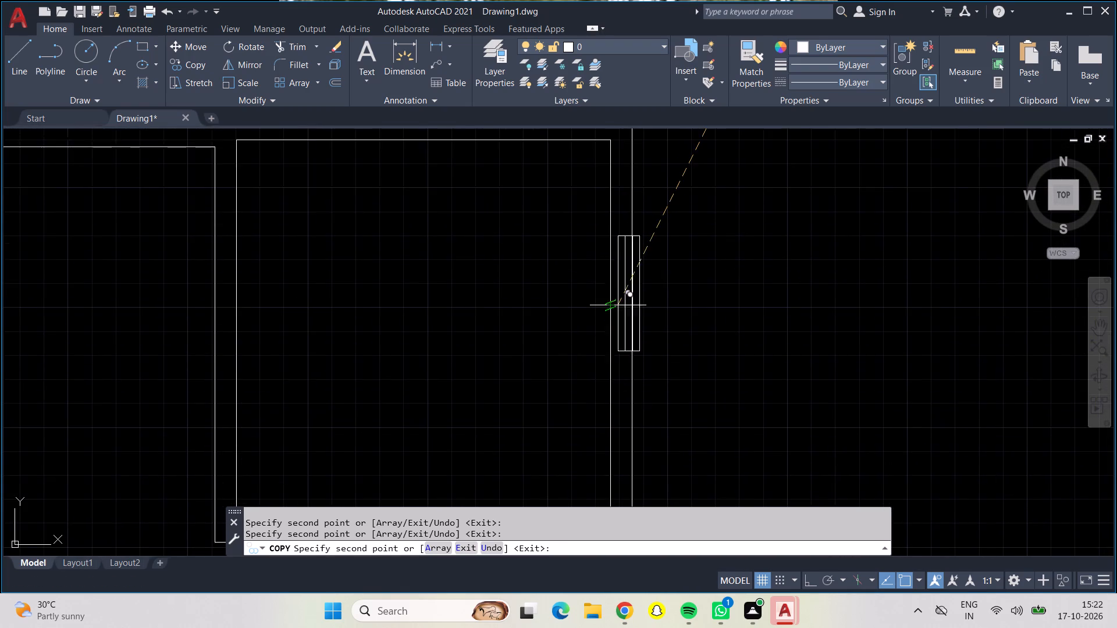
scroll(609, 294, up, 1)
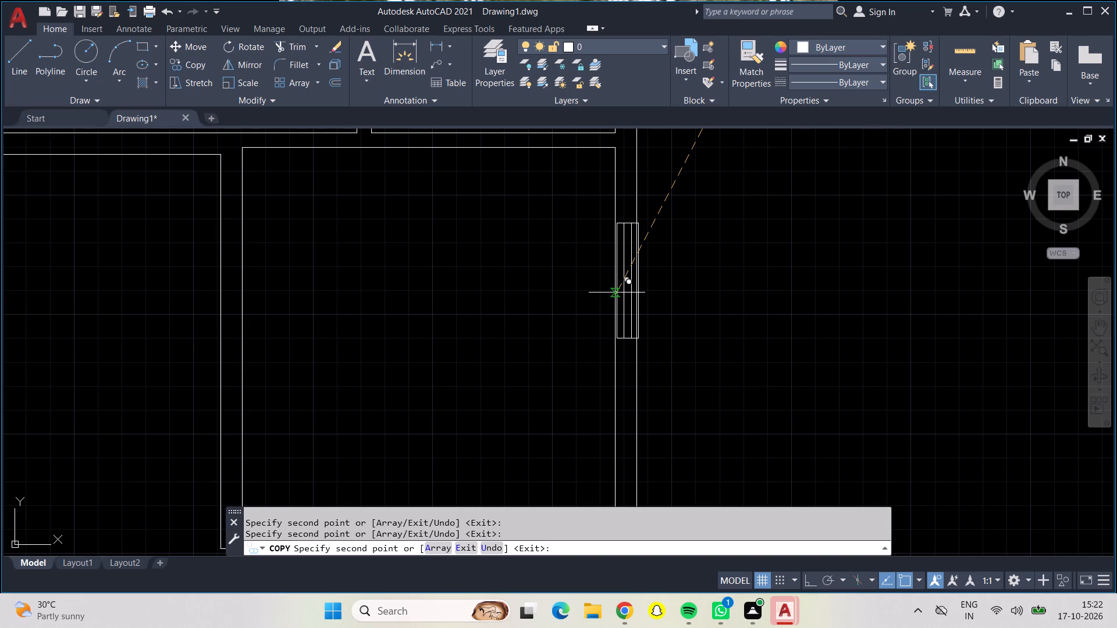
click(617, 292)
Place a second window symbol copy in the southeast room's east outer wall, south of the first one.
middle_drag(618, 418, 609, 245)
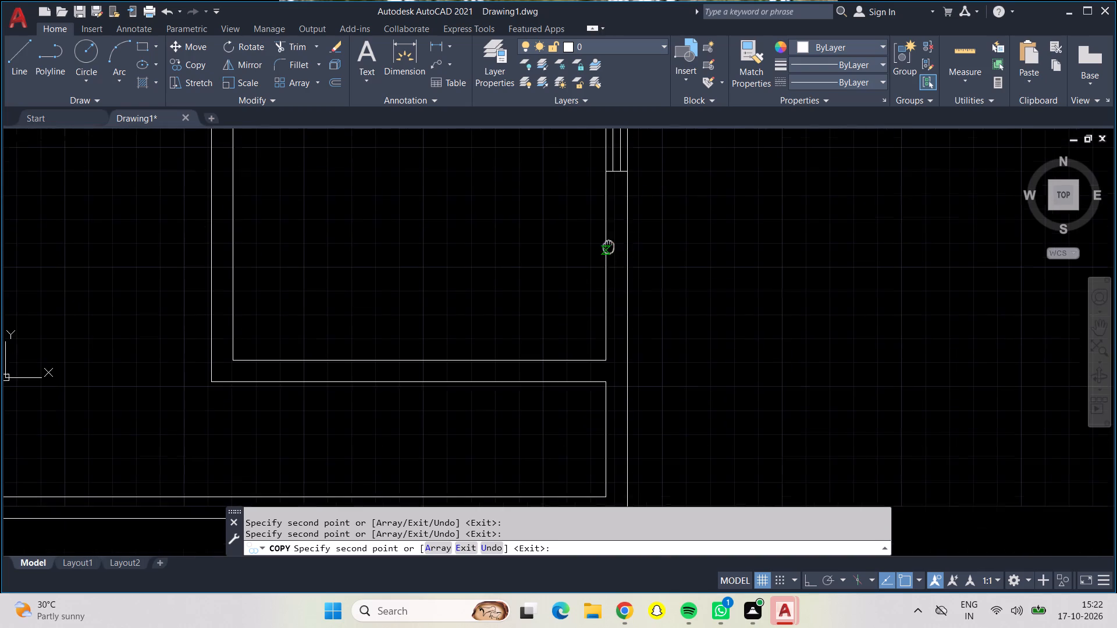
middle_drag(609, 245, 609, 243)
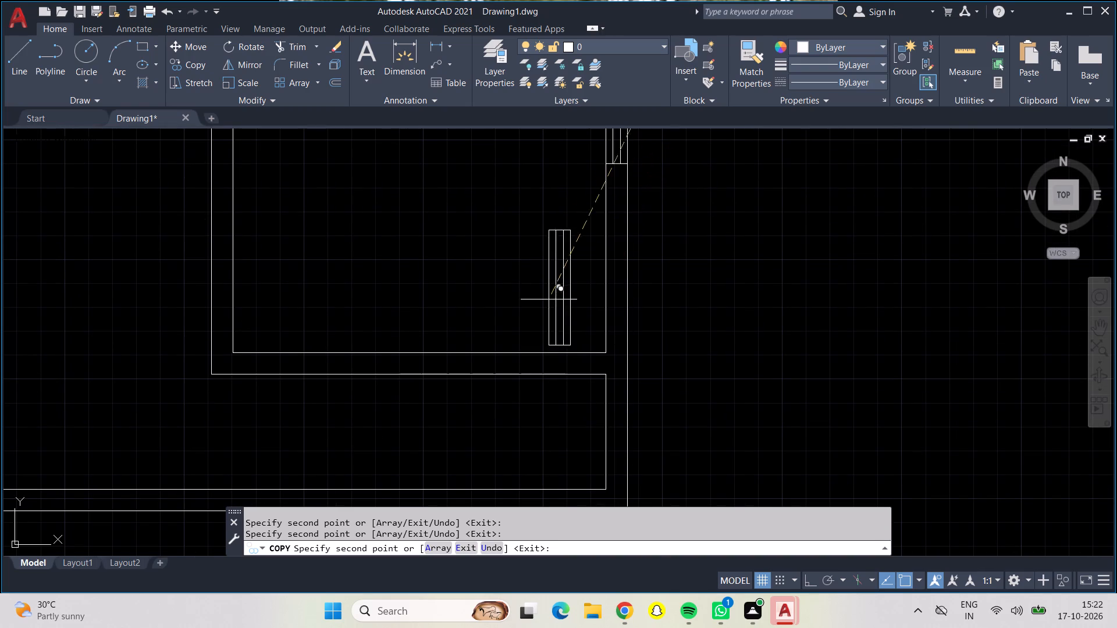
middle_drag(529, 298, 541, 427)
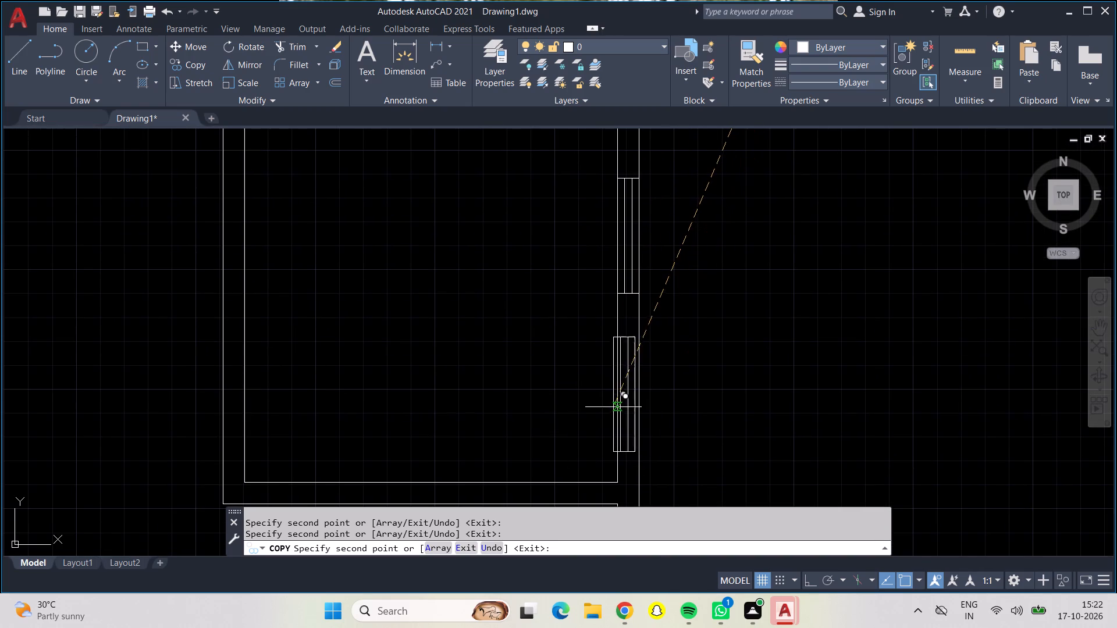
scroll(615, 413, up, 2)
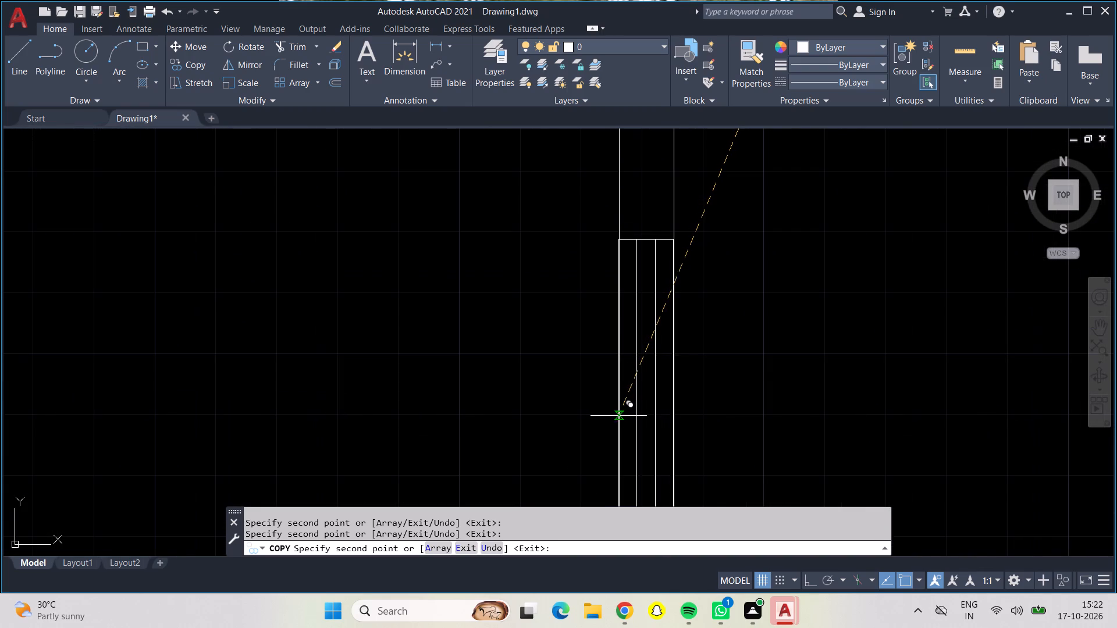
click(619, 411)
Place a copy of the window symbol in the wall between the southwest and southeast rooms.
scroll(603, 409, down, 3)
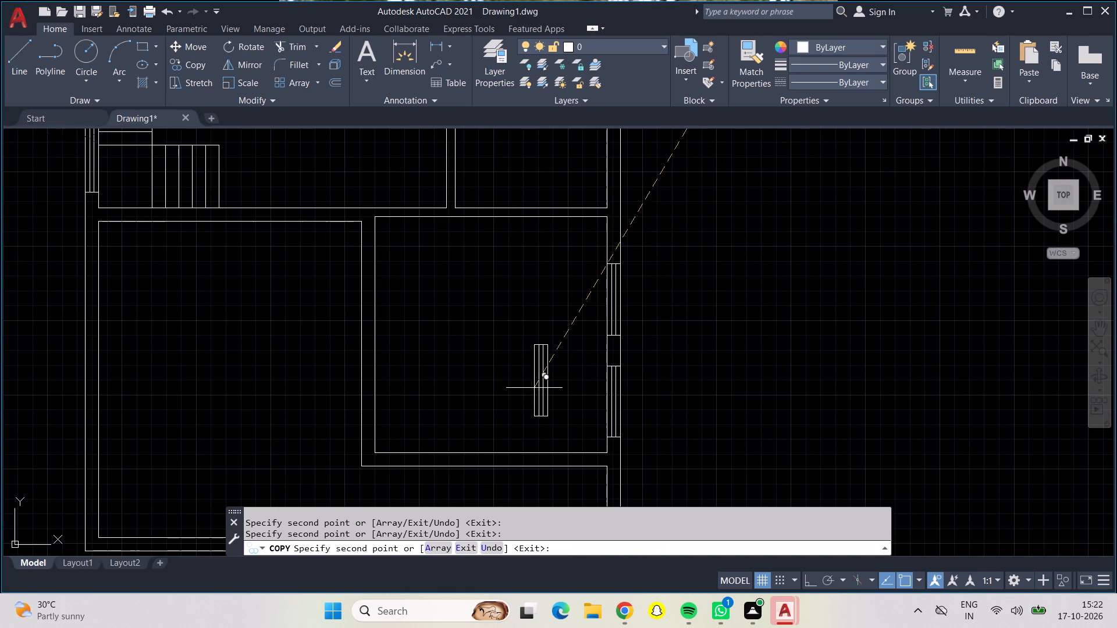
middle_drag(532, 388, 621, 385)
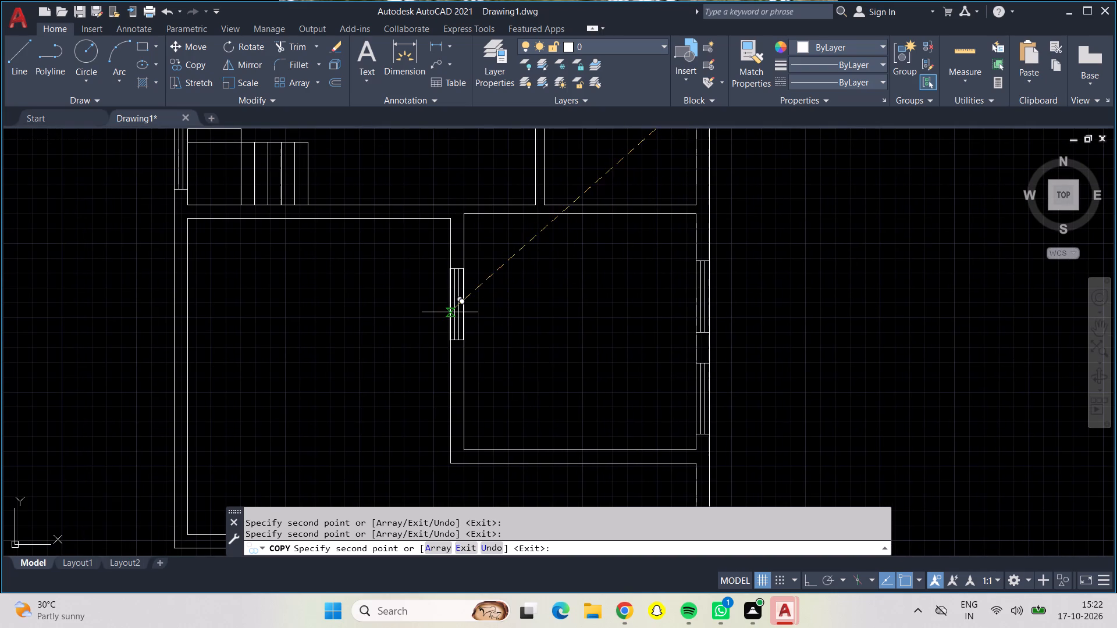
scroll(450, 342, up, 2)
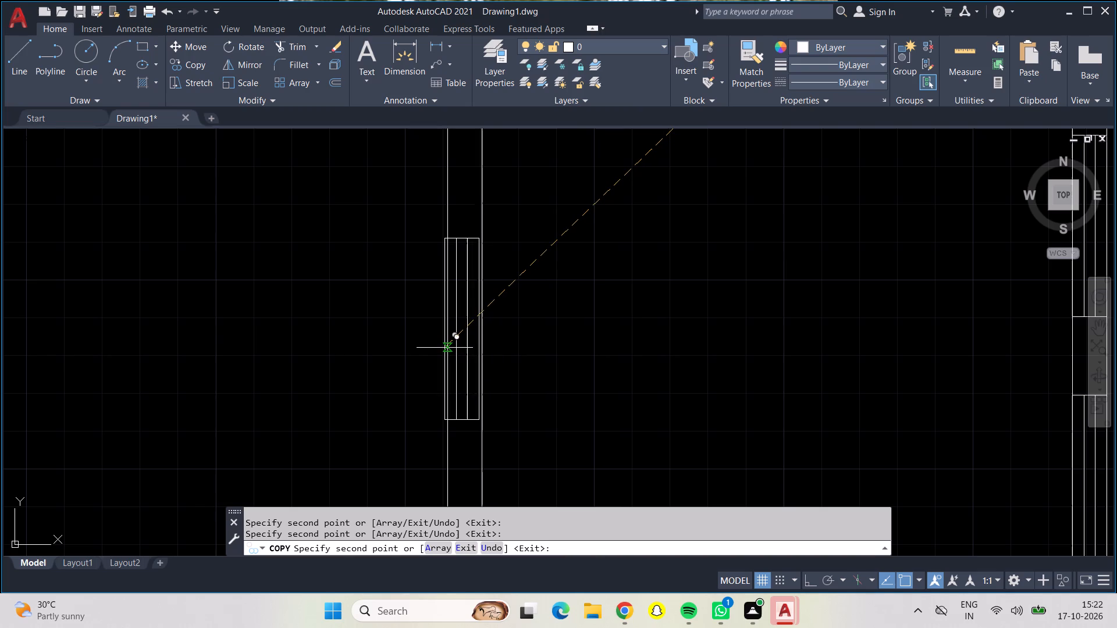
click(447, 348)
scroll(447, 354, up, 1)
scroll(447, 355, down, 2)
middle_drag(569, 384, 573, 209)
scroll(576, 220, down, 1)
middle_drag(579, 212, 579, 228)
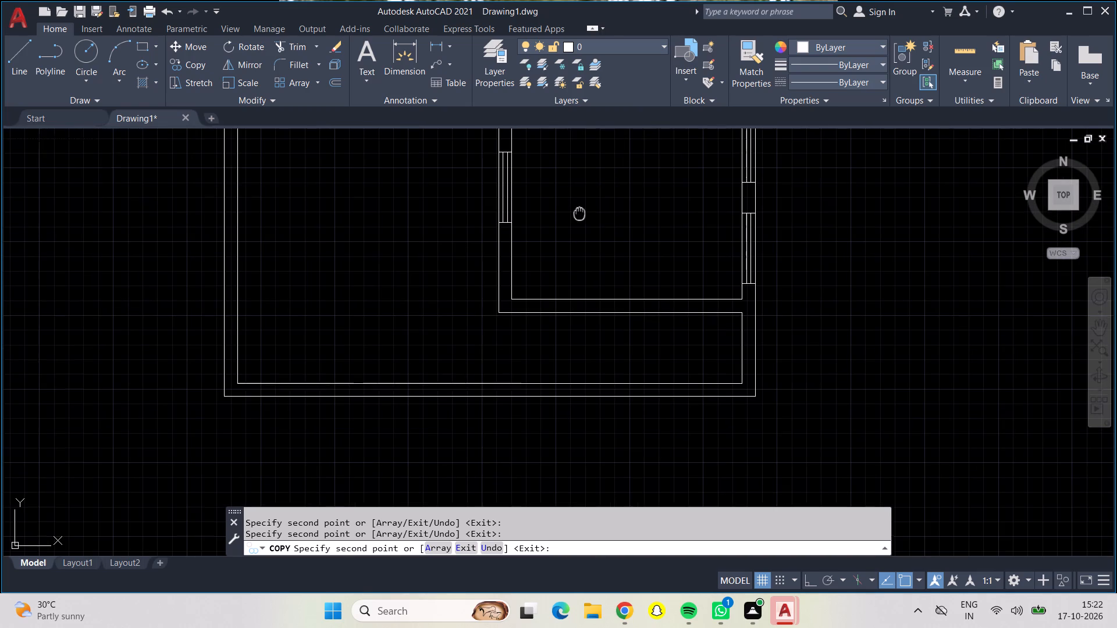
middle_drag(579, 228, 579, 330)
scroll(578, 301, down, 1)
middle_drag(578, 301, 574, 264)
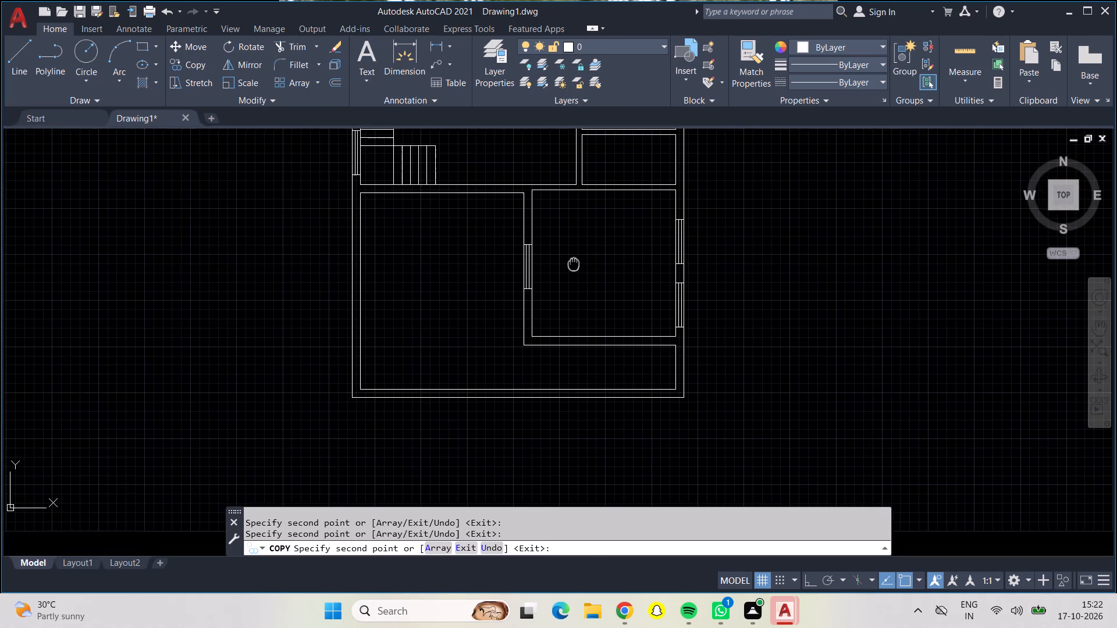
End the copying and rotate the source window symbol east of the plan 90° clockwise about its southwest corner so it lies horizontal.
middle_drag(574, 264, 574, 262)
middle_drag(575, 256, 578, 314)
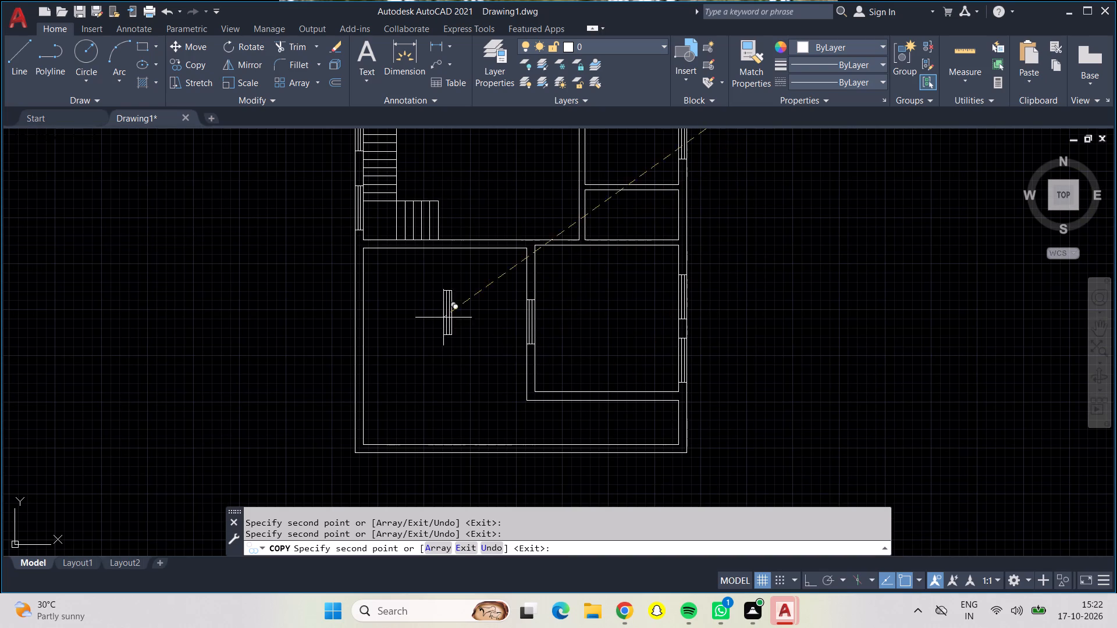
middle_drag(442, 298, 445, 366)
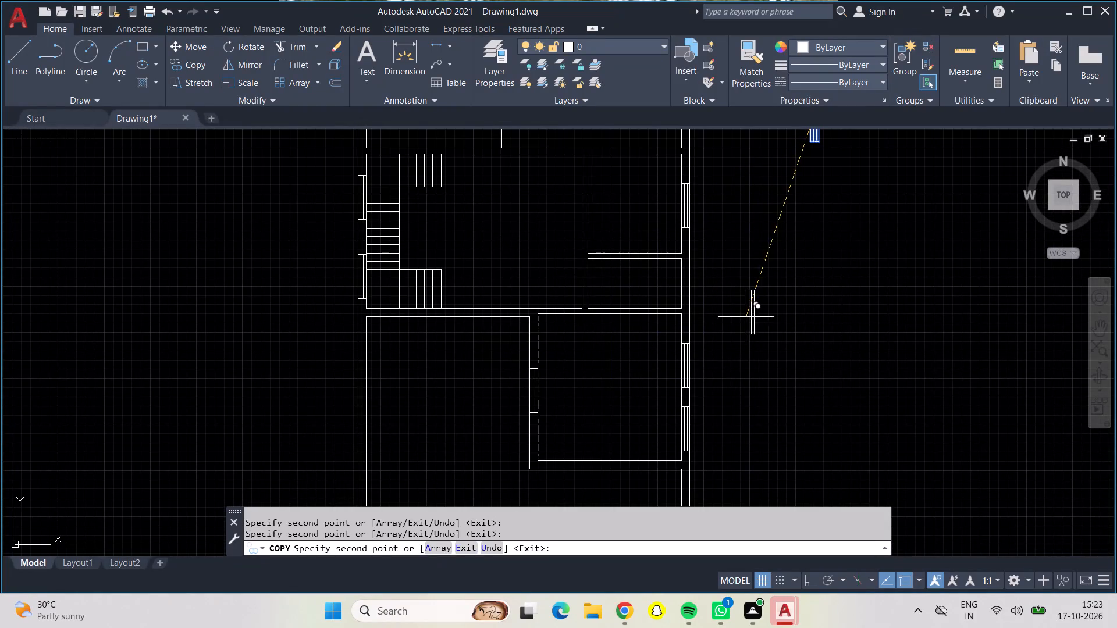
key(Escape)
scroll(817, 301, down, 1)
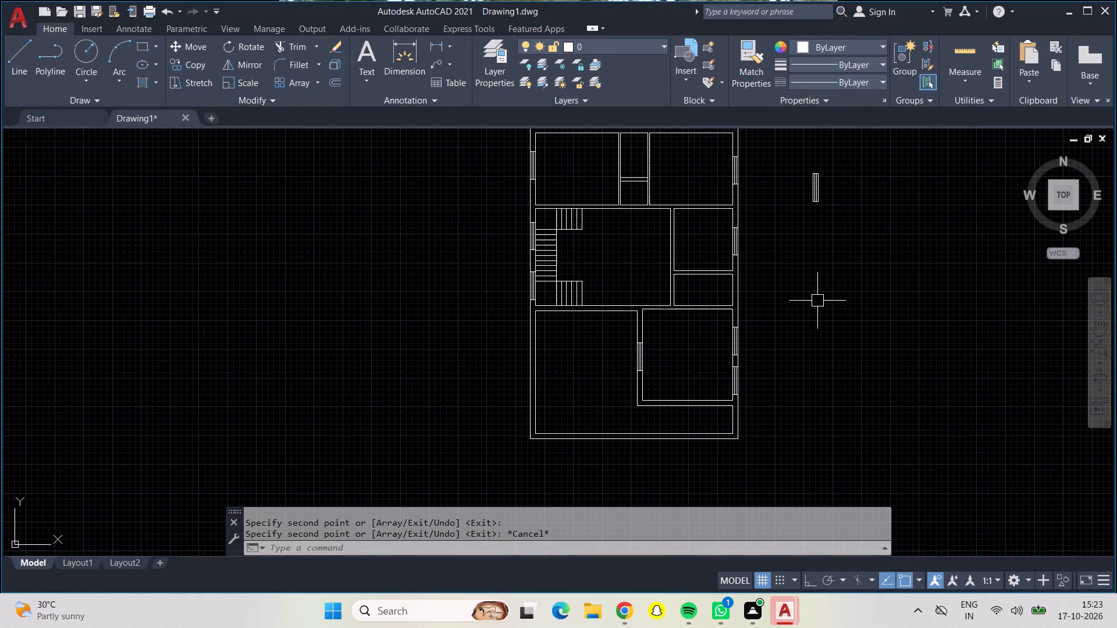
middle_click(800, 327)
middle_drag(793, 243, 788, 338)
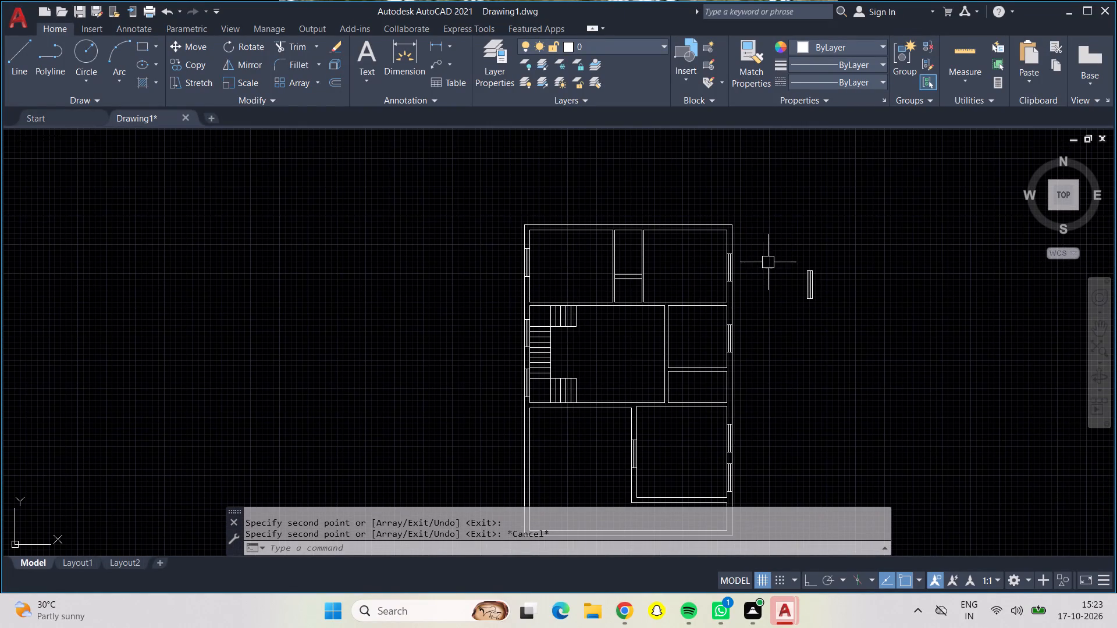
drag(778, 245, 791, 244)
click(822, 324)
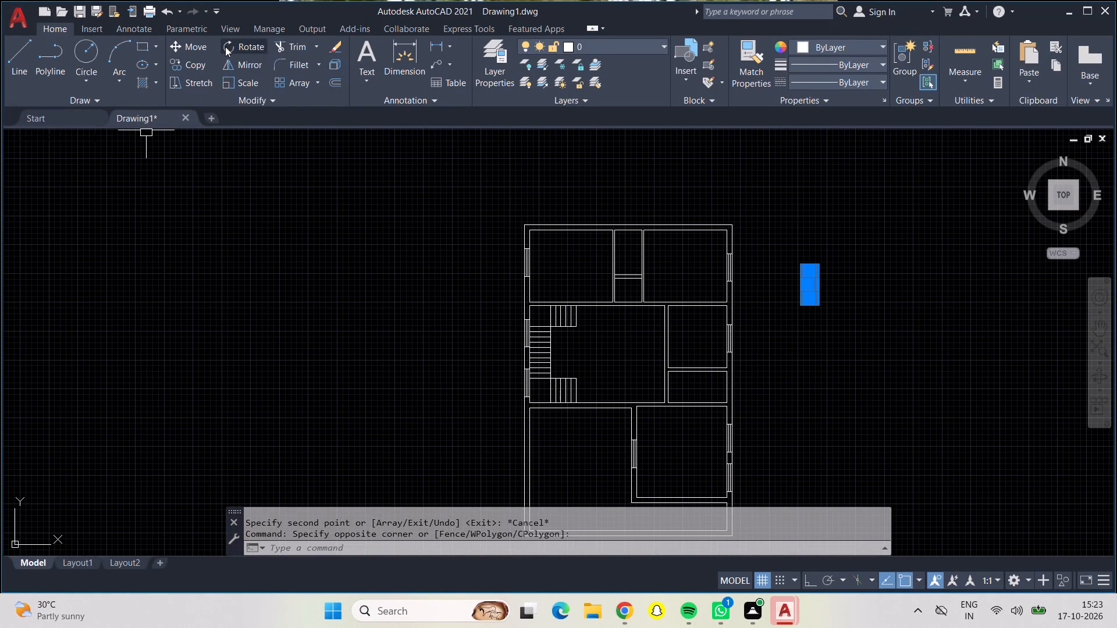
click(226, 47)
key(F8)
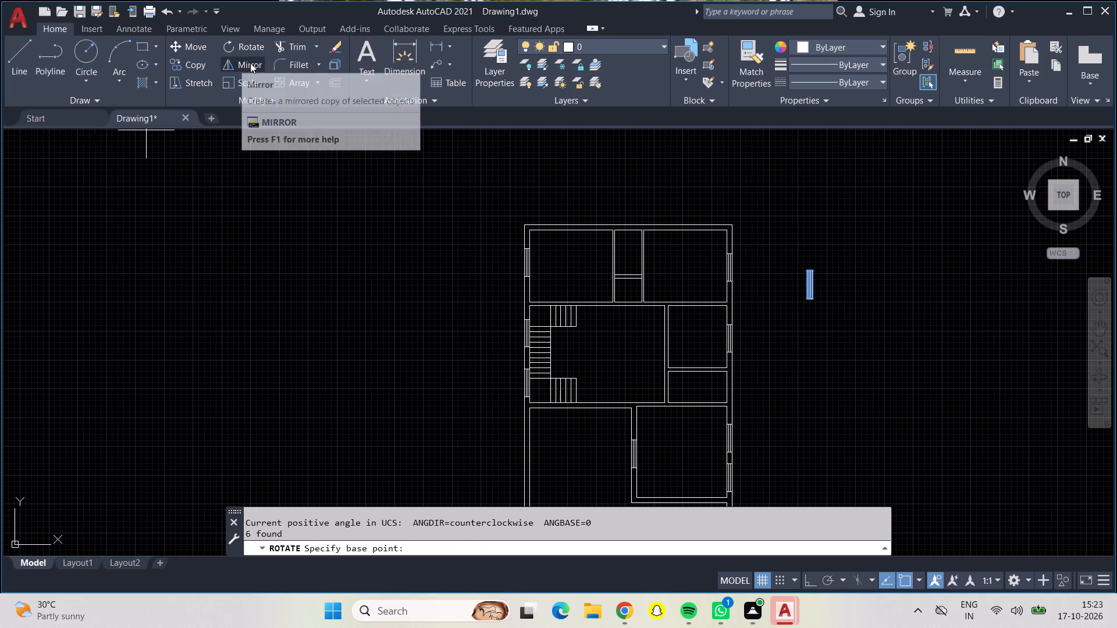
click(806, 297)
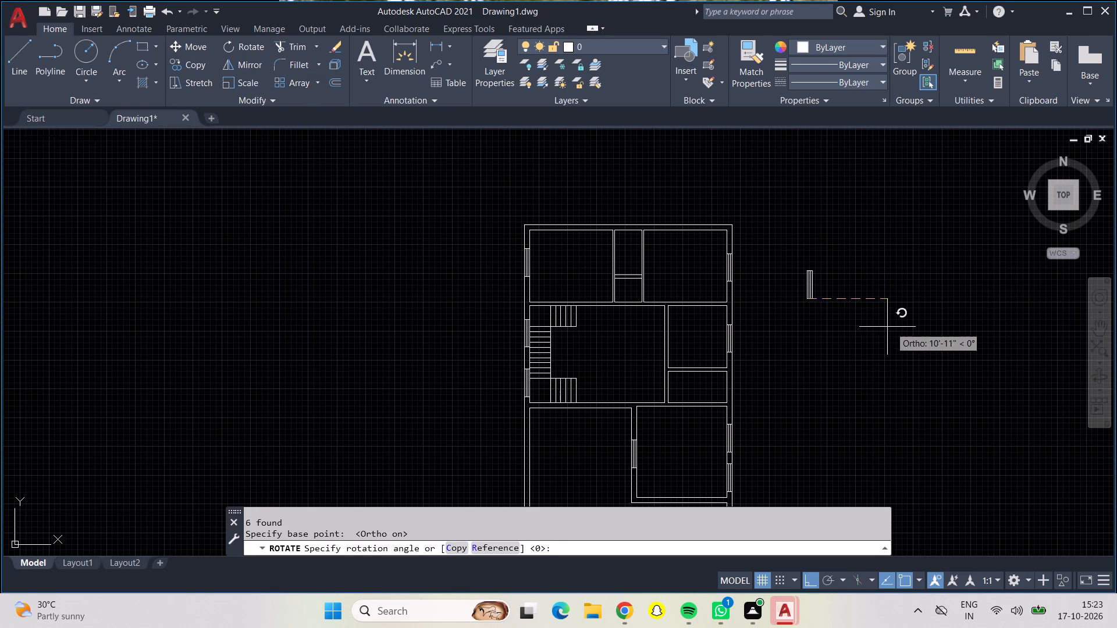
click(767, 345)
Copy the horizontal window symbol from its lower-west corner into the north outer wall of the northwest room.
drag(775, 279, 842, 264)
drag(929, 338, 917, 339)
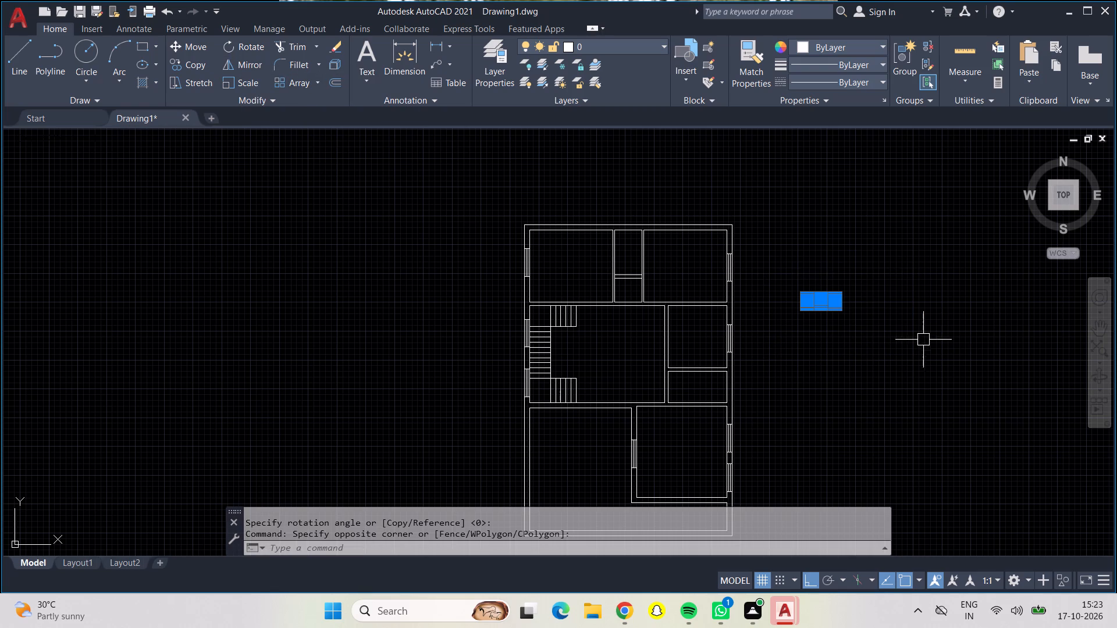
click(193, 62)
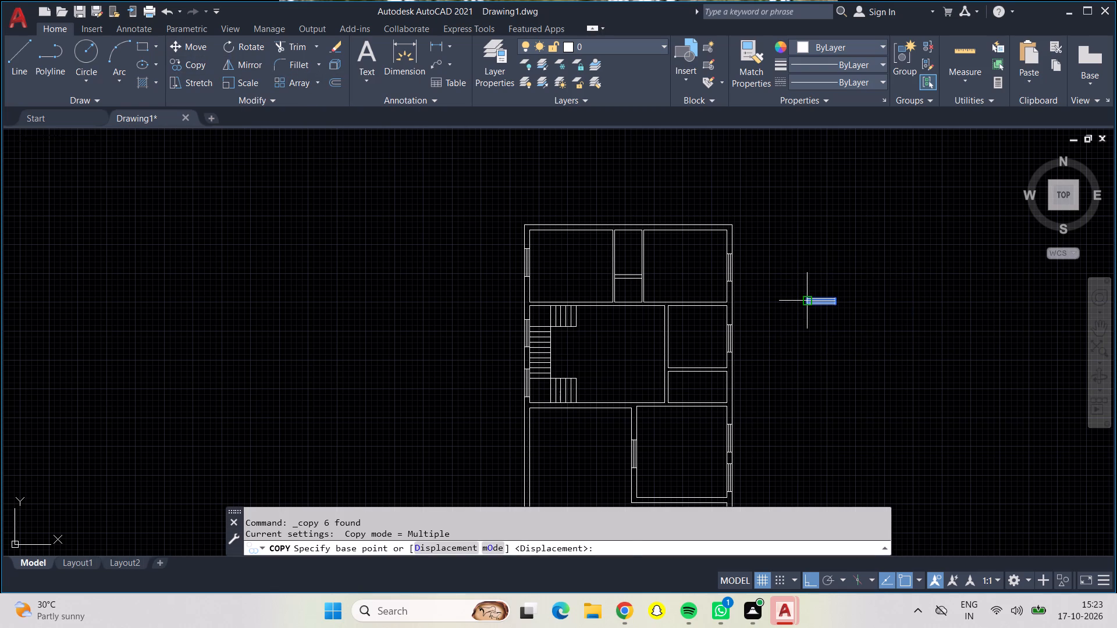
drag(811, 308, 798, 306)
key(F8)
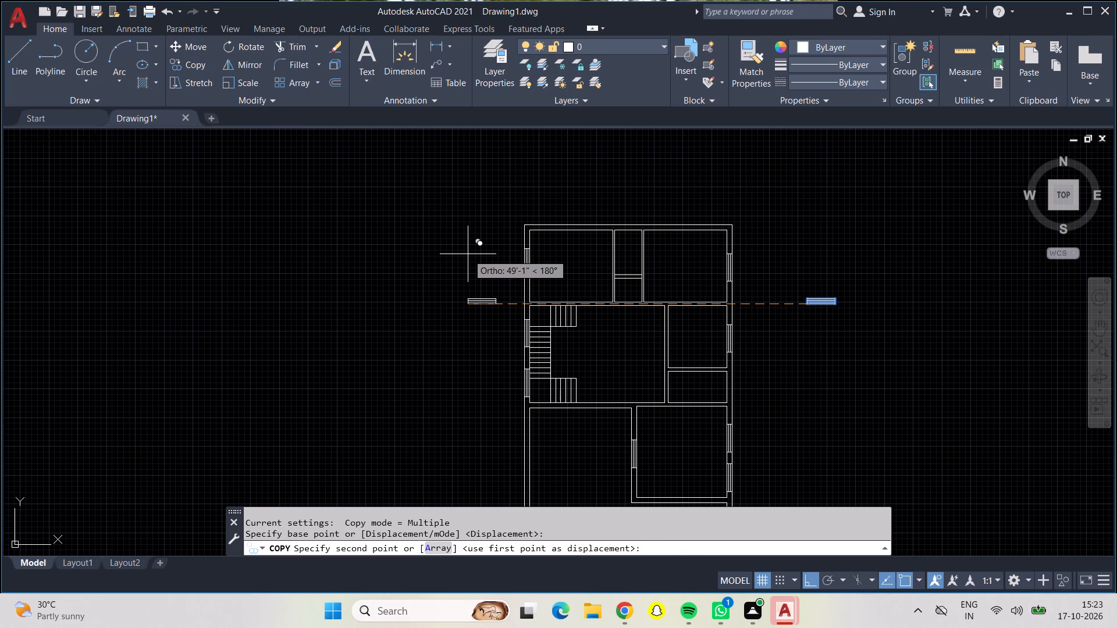
scroll(563, 224, up, 5)
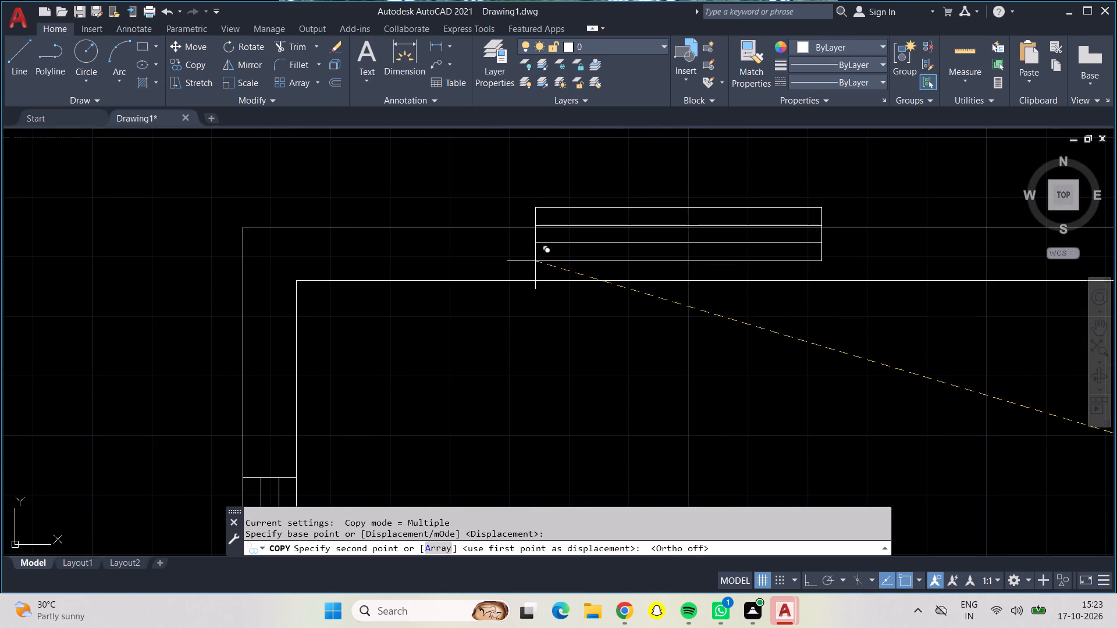
scroll(535, 261, down, 1)
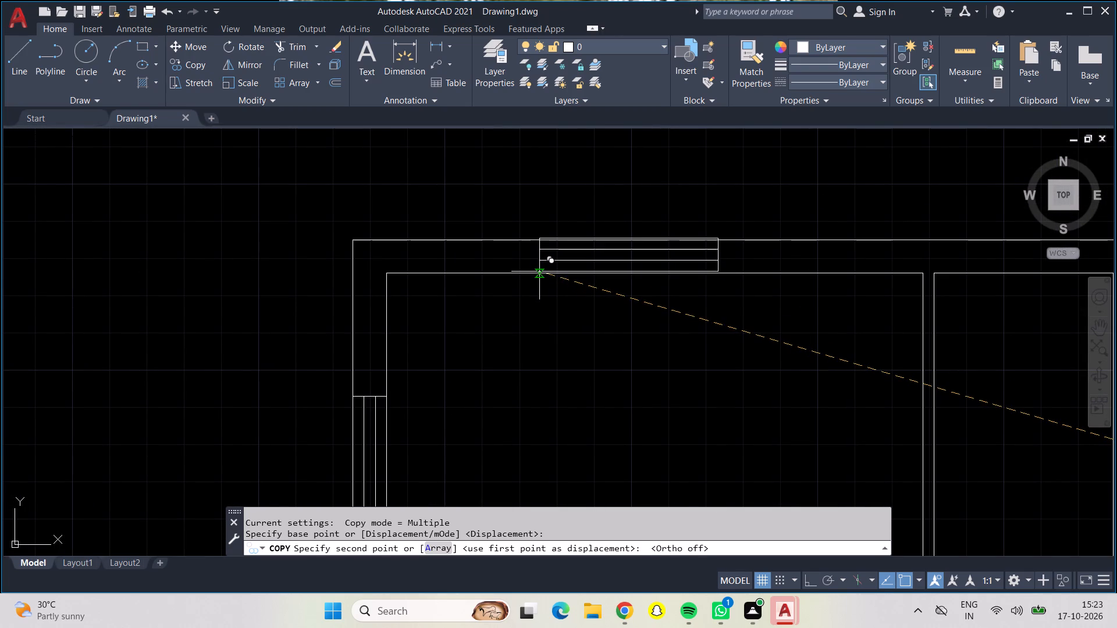
click(539, 274)
Place a copy of the horizontal window symbol in the north outer wall of the northeast room.
scroll(641, 304, down, 2)
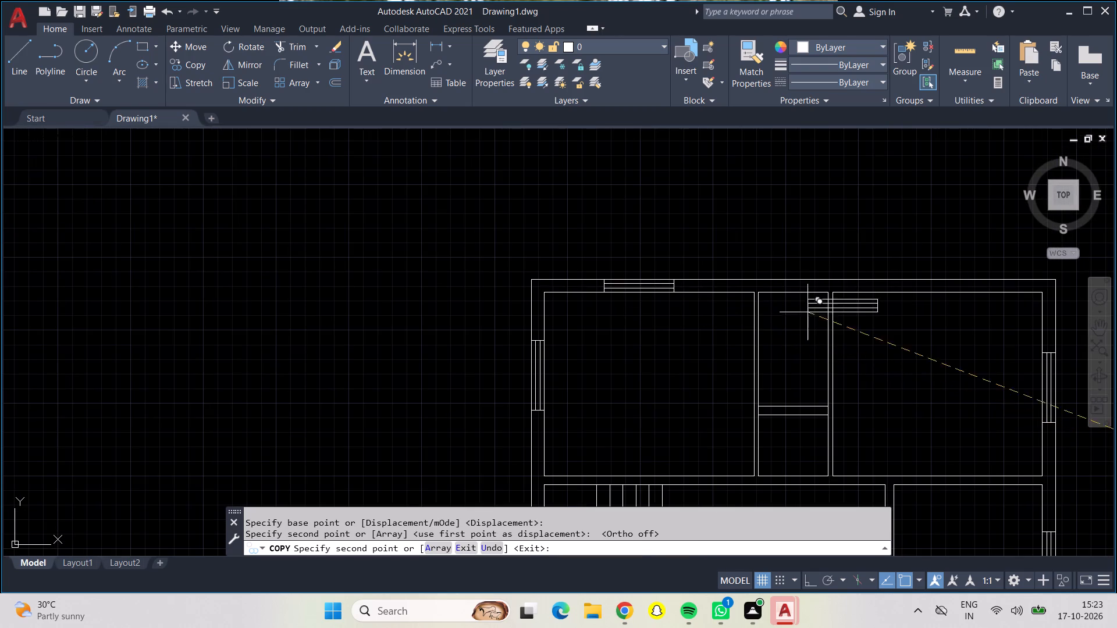
scroll(924, 298, up, 4)
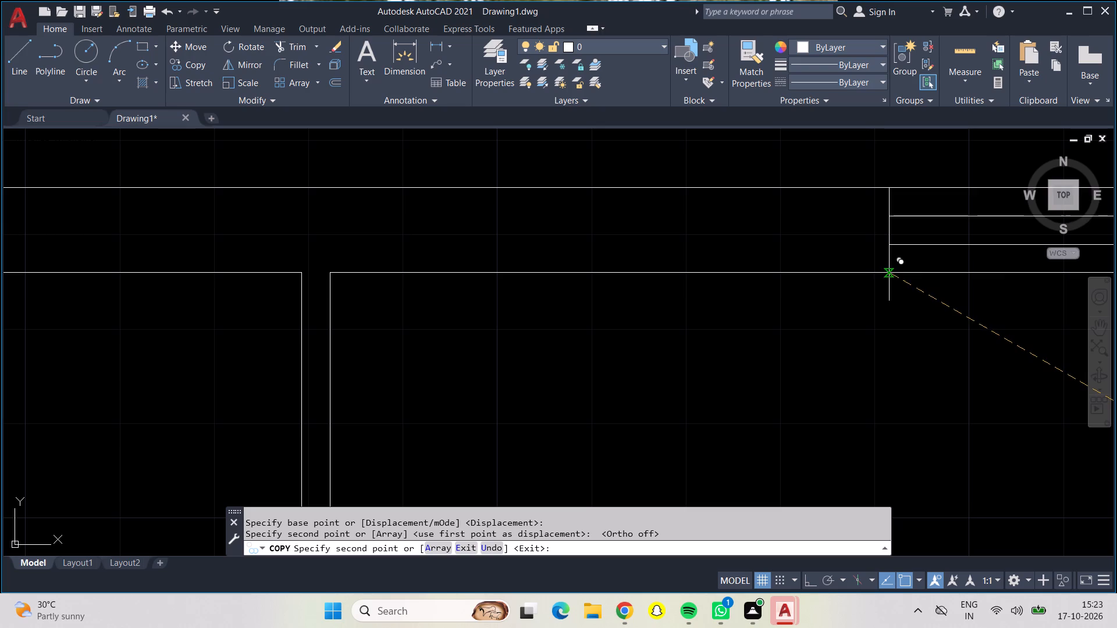
click(889, 272)
Place a copy of the horizontal window symbol in the wall between the stair hall and the southwest room.
scroll(772, 289, down, 3)
middle_drag(709, 423, 671, 281)
scroll(671, 284, down, 2)
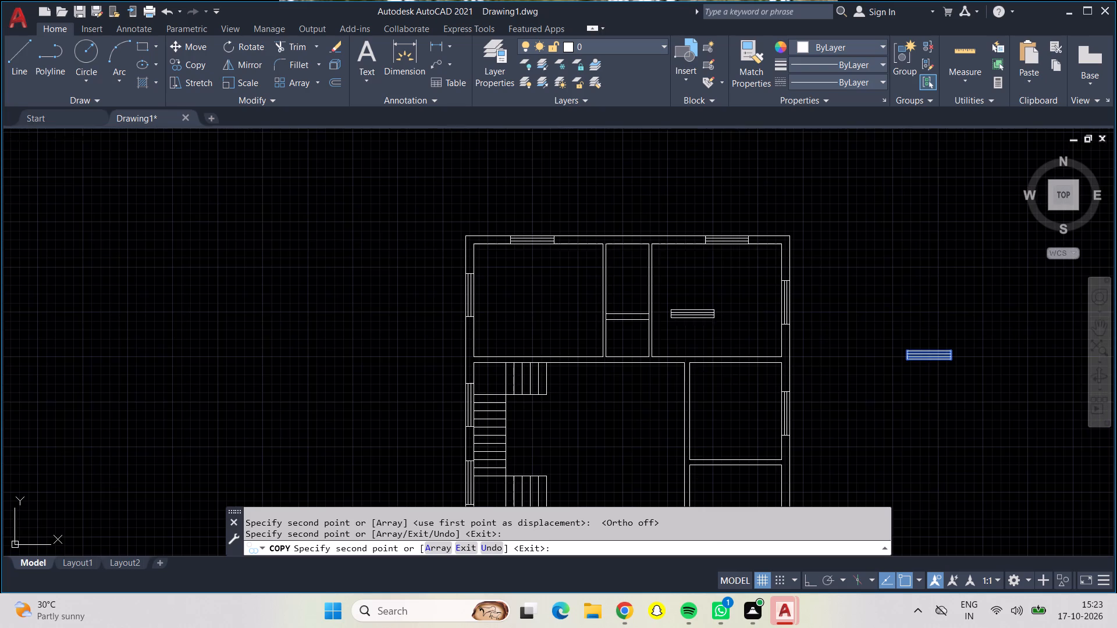
middle_drag(579, 429, 549, 204)
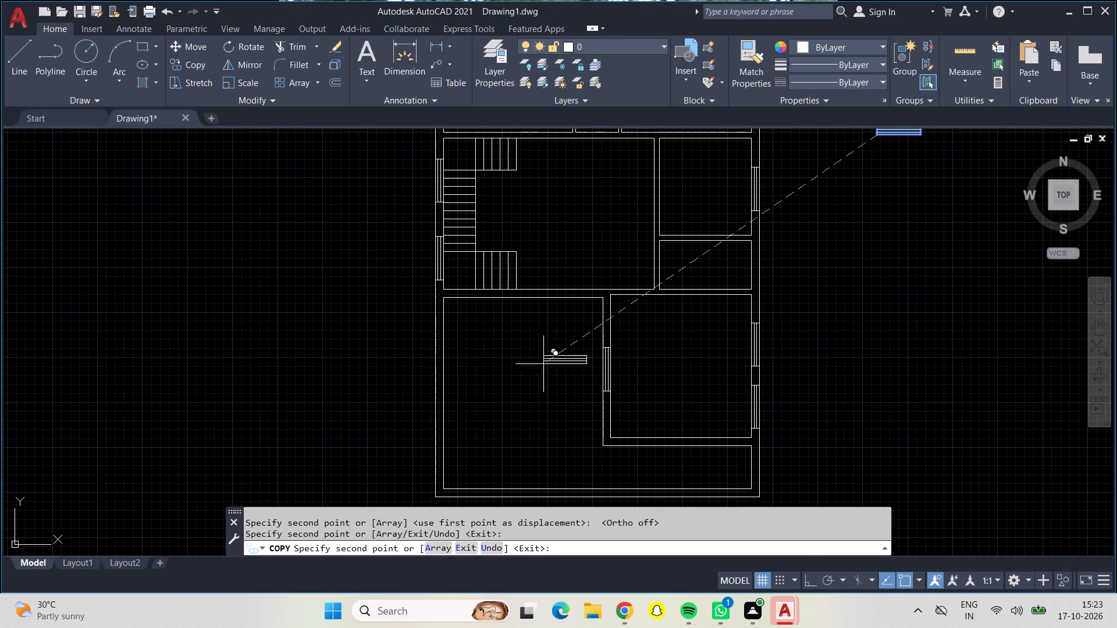
scroll(494, 308, up, 4)
scroll(553, 274, down, 2)
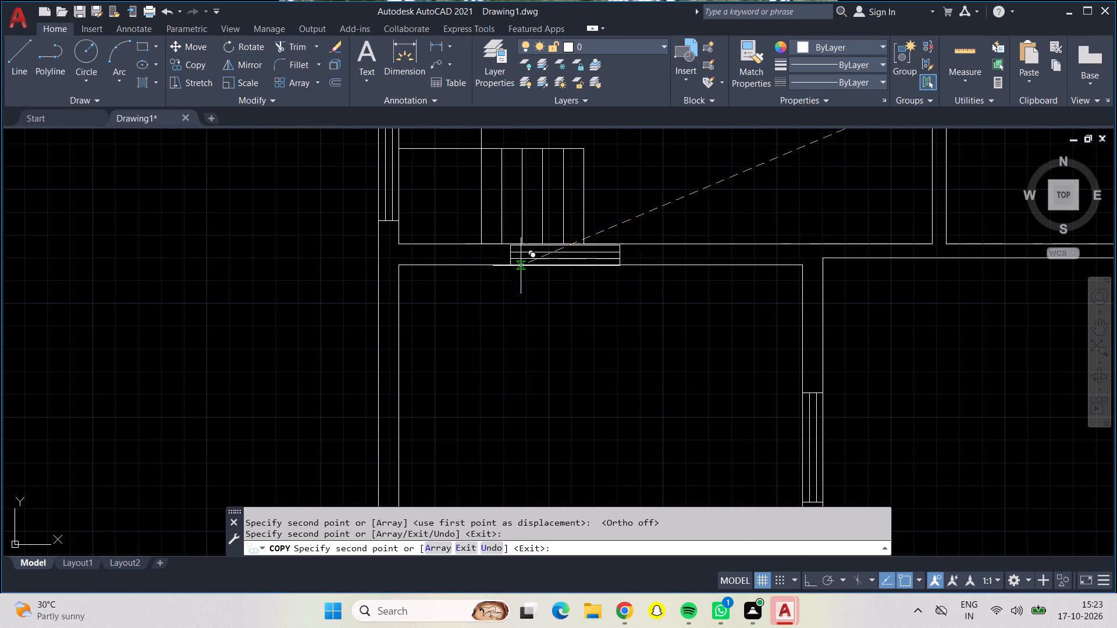
scroll(545, 269, up, 2)
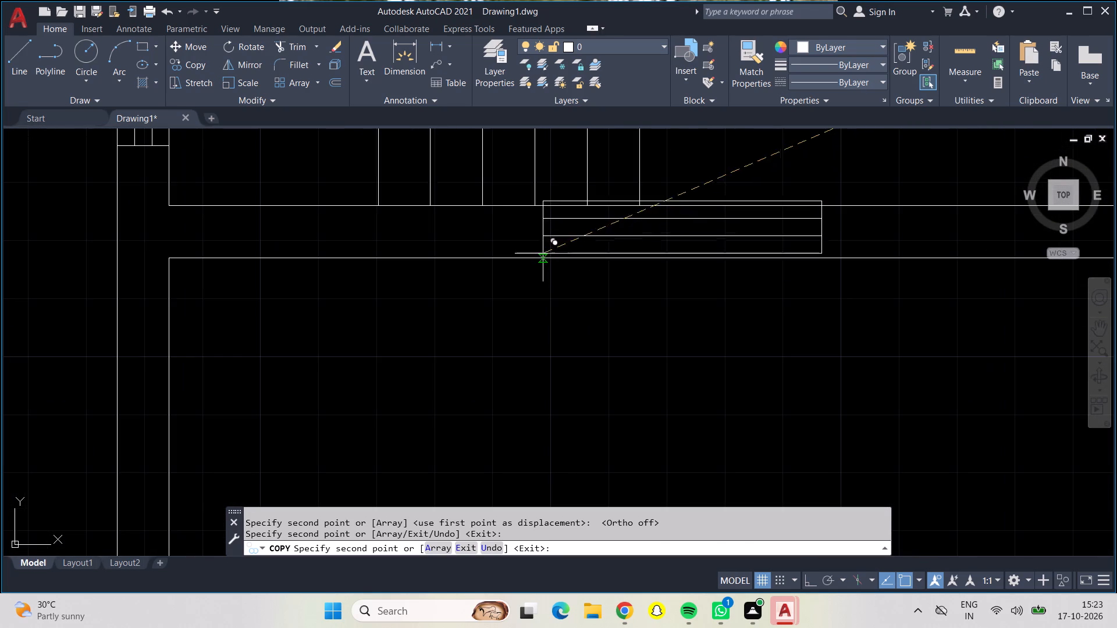
scroll(545, 270, down, 1)
scroll(550, 263, up, 1)
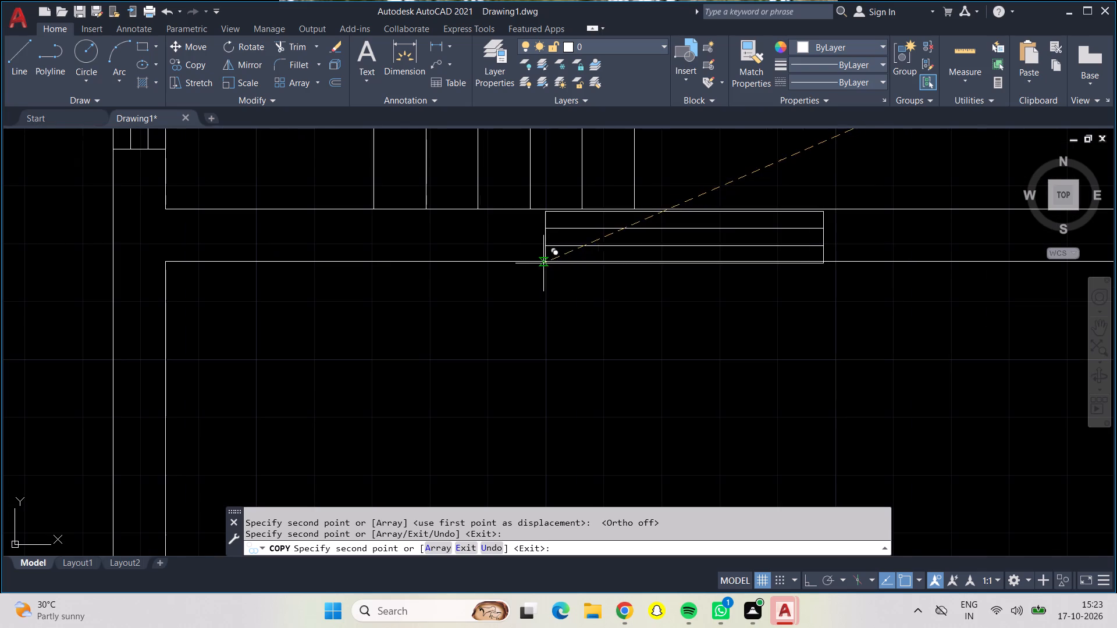
click(521, 263)
Place a copy of the horizontal window symbol in the south wall of the southeast room and end the copying.
scroll(521, 270, down, 3)
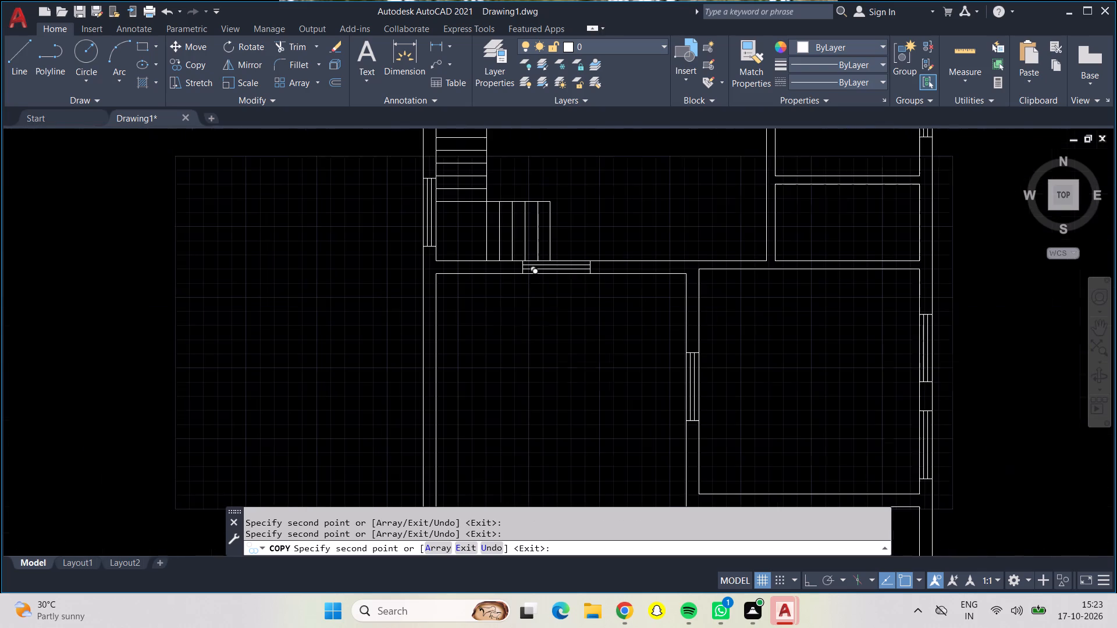
middle_drag(542, 347, 397, 195)
scroll(600, 356, up, 2)
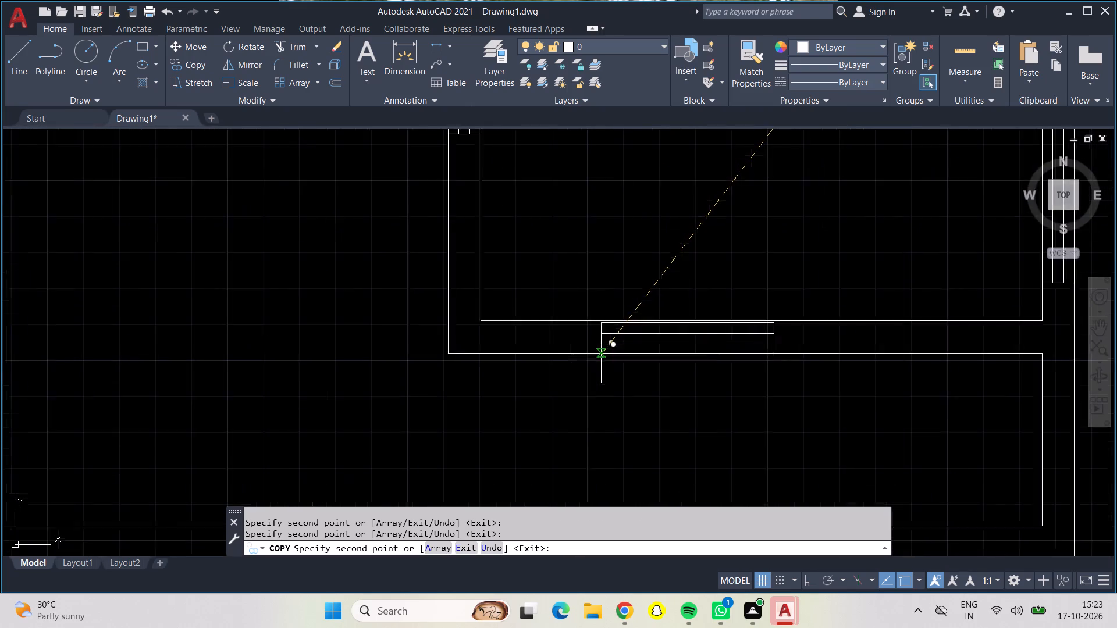
scroll(601, 355, up, 1)
scroll(601, 355, down, 1)
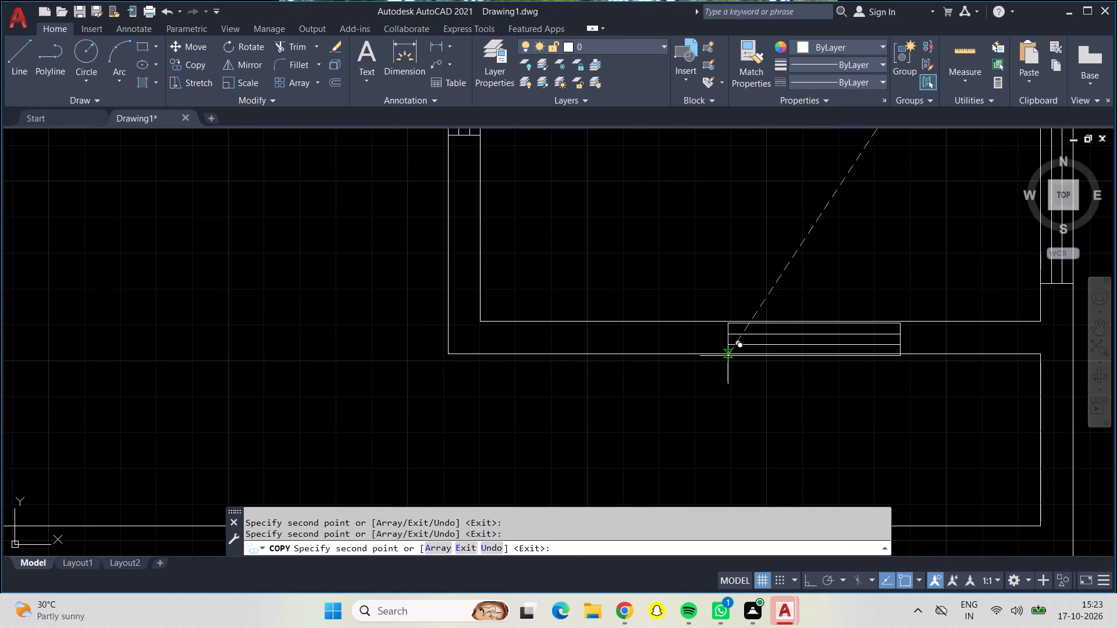
click(727, 355)
scroll(649, 363, up, 1)
scroll(641, 363, down, 3)
scroll(643, 337, up, 1)
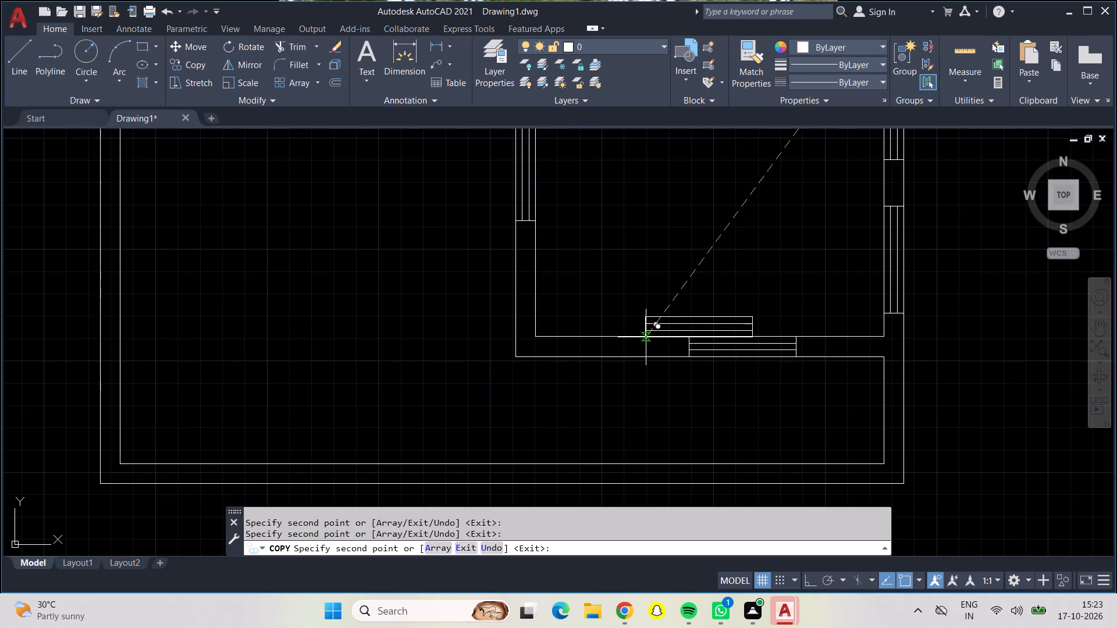
scroll(653, 317, down, 2)
middle_drag(653, 301, 636, 419)
scroll(629, 354, down, 1)
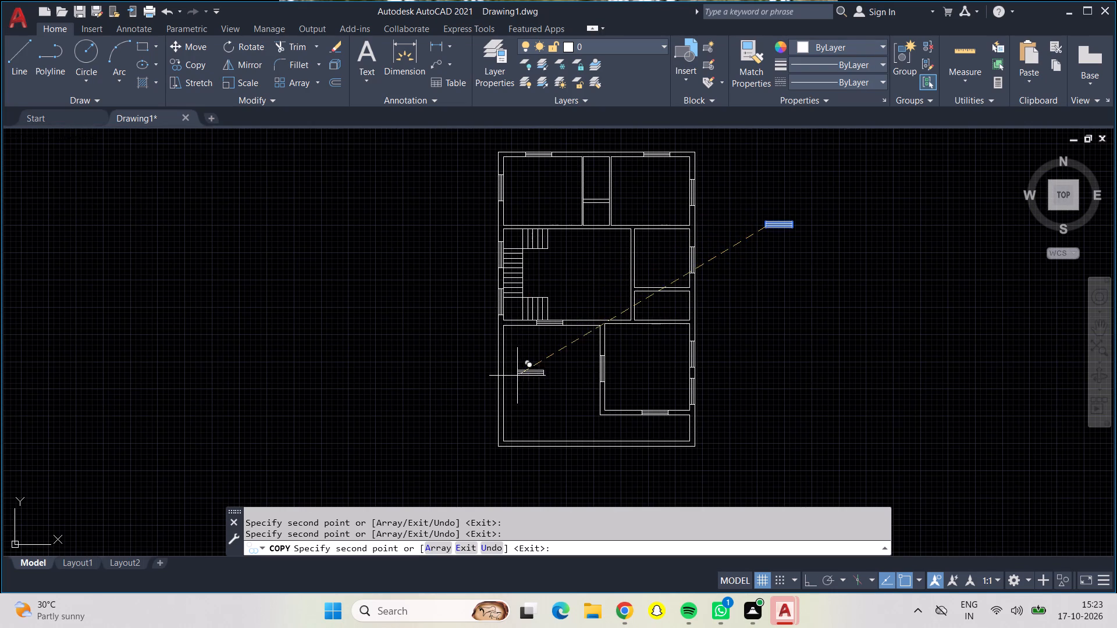
key(Escape)
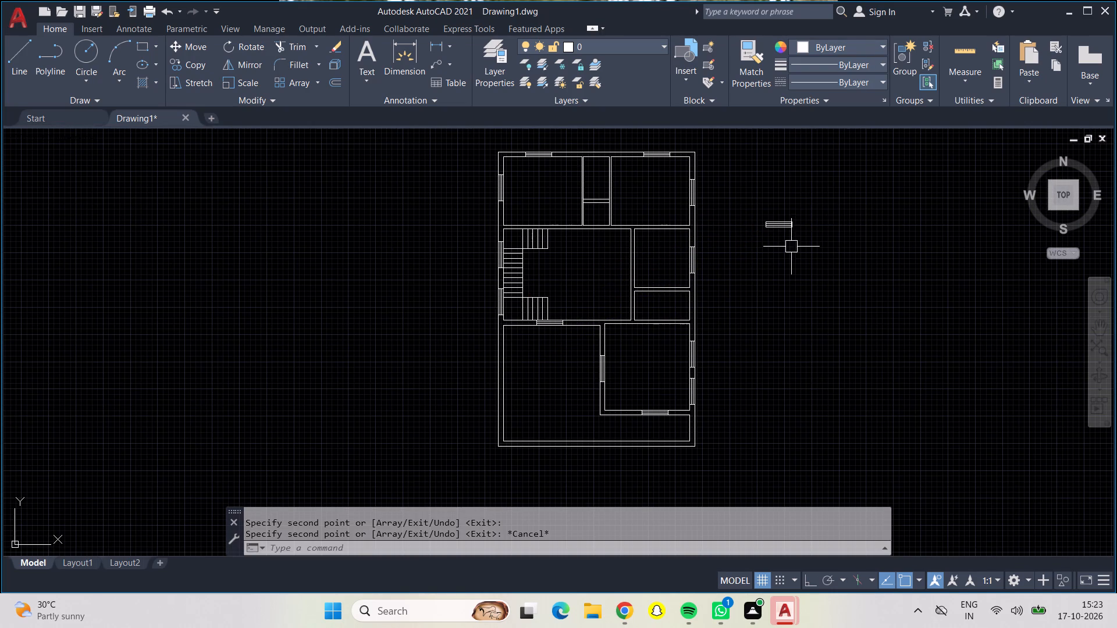
Offset the west end line of the source window symbol 2' inward to the east.
scroll(764, 193, up, 3)
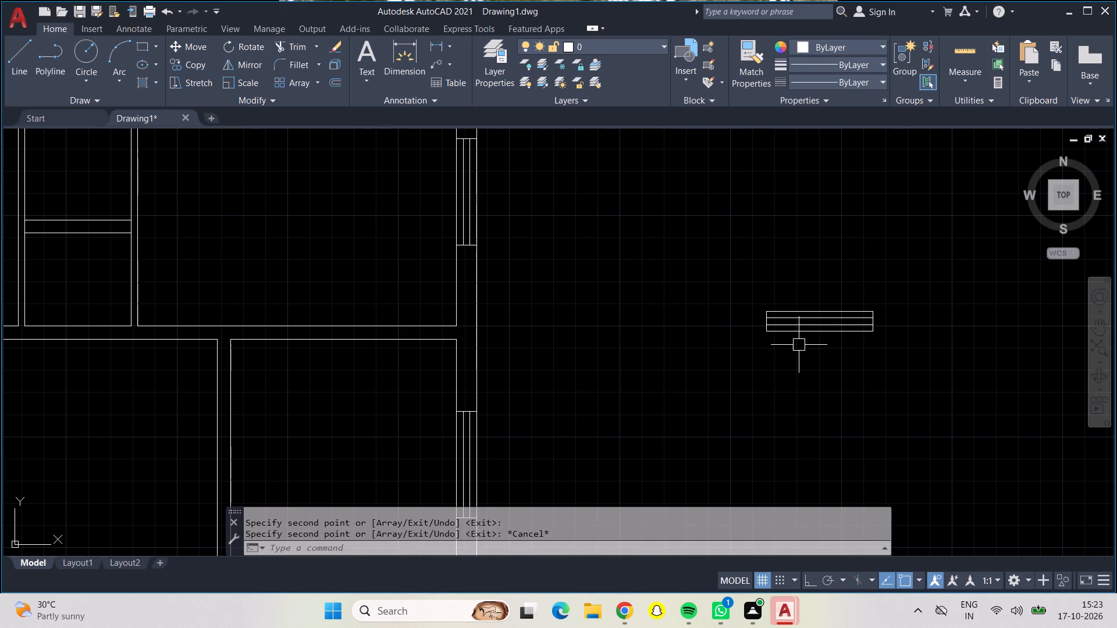
key(o)
key(Return)
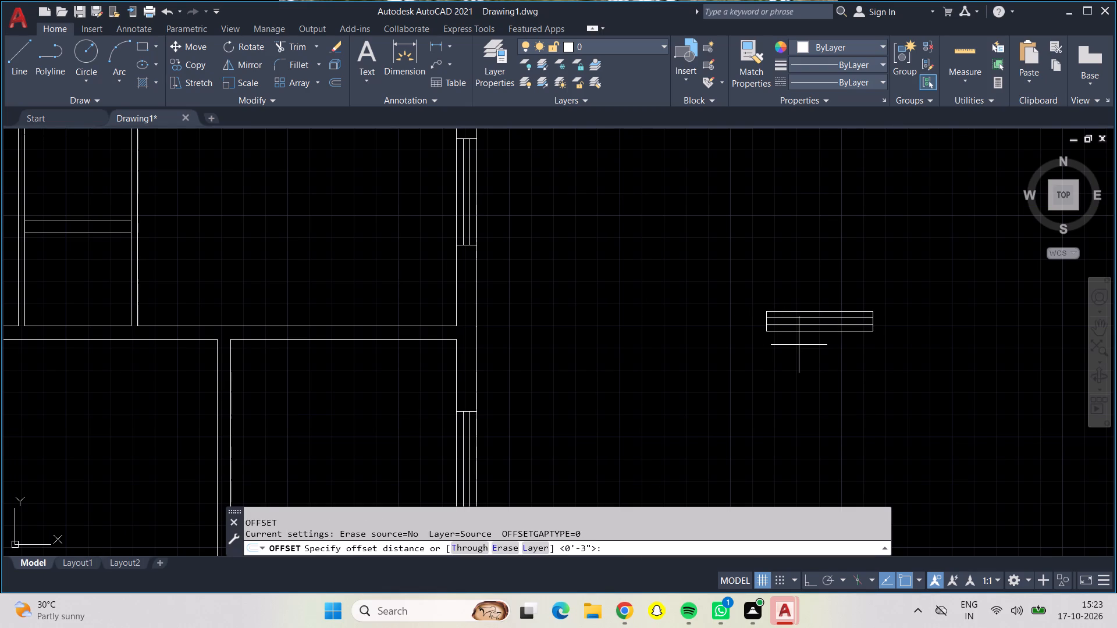
key(3)
key(BackSpace)
key(apostrophe)
key(BackSpace)
text(2')
key(Return)
scroll(791, 298, up, 4)
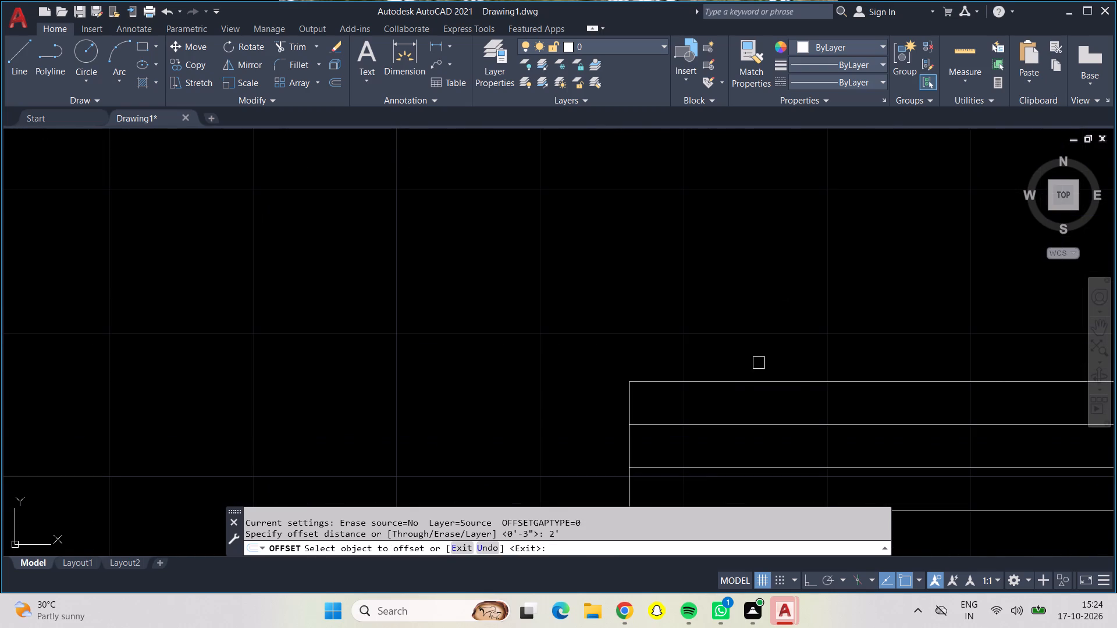
drag(629, 395, 641, 394)
click(779, 399)
scroll(787, 398, down, 2)
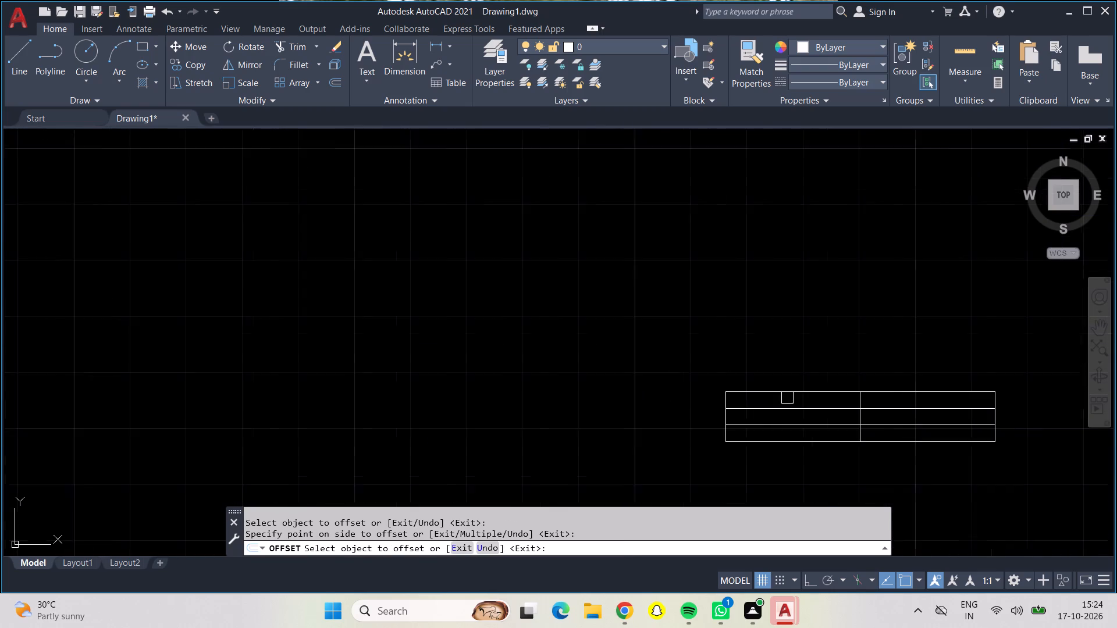
scroll(787, 398, down, 1)
middle_drag(774, 359, 606, 340)
key(Escape)
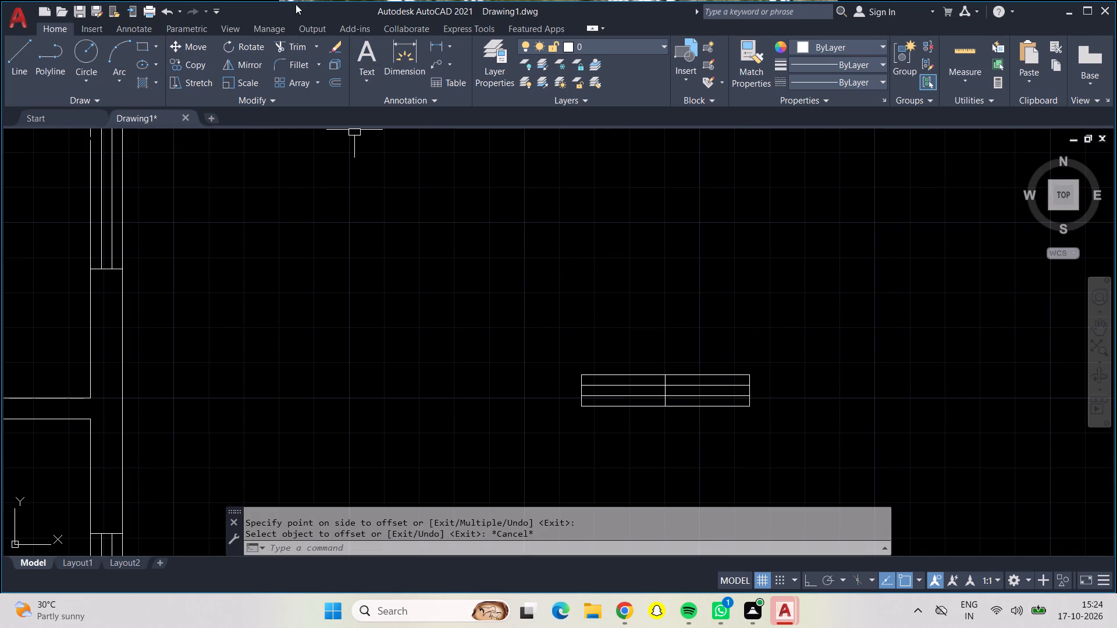
Trim away the source window symbol's half east of the offset line to leave a 2' window symbol.
click(291, 49)
drag(668, 287, 697, 350)
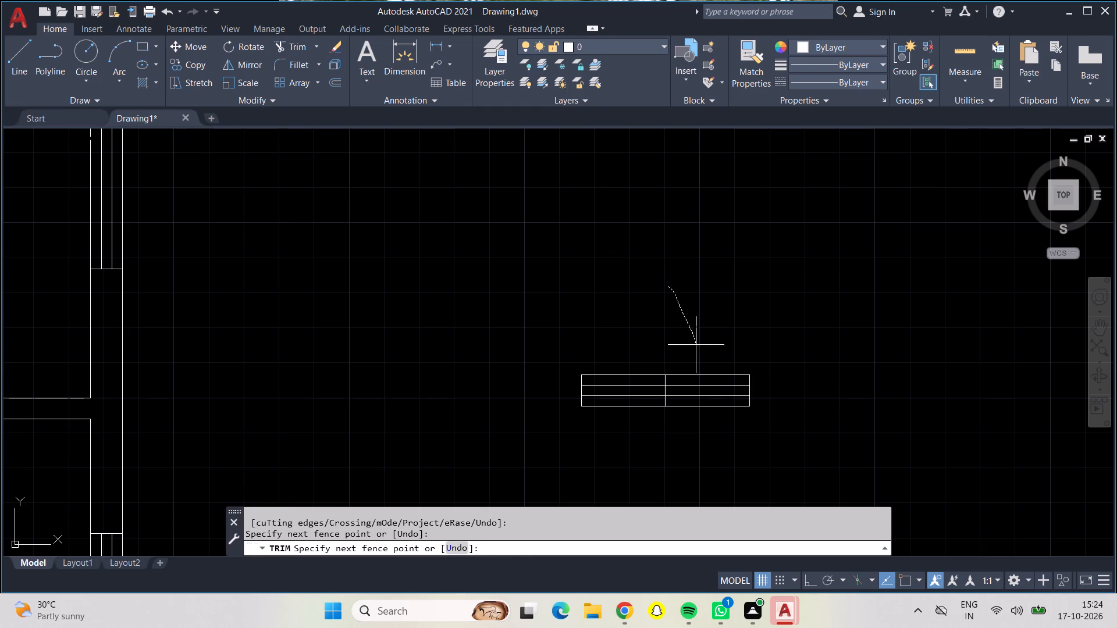
drag(697, 350, 776, 394)
scroll(774, 392, down, 3)
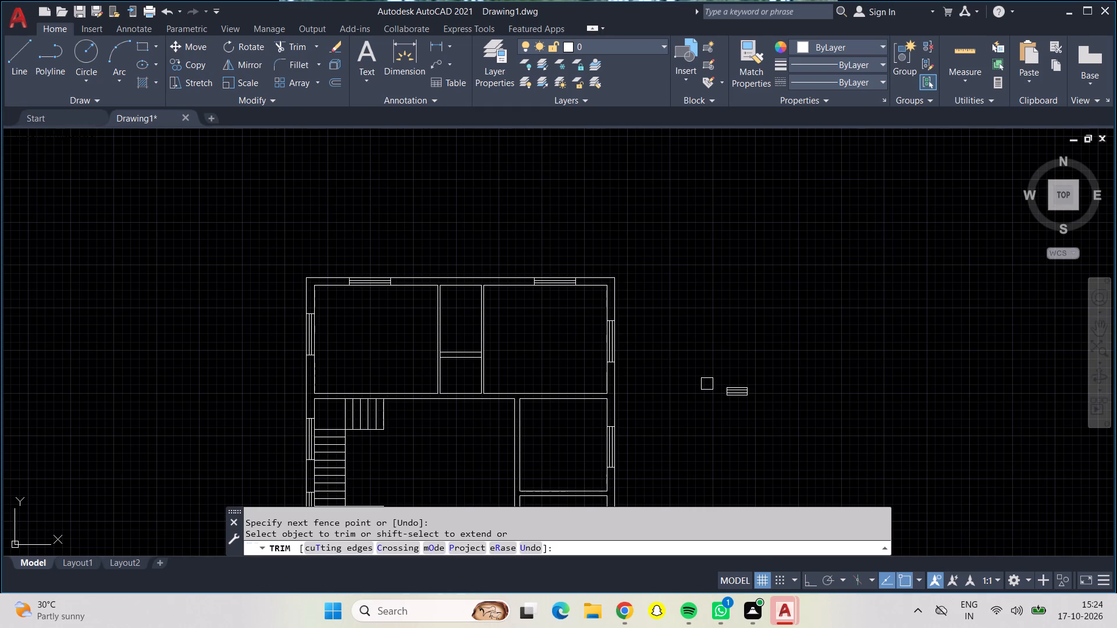
Copy the 2' window symbol into the north wall of the narrow room between the two northern rooms and end the copying.
key(Escape)
click(713, 373)
click(794, 423)
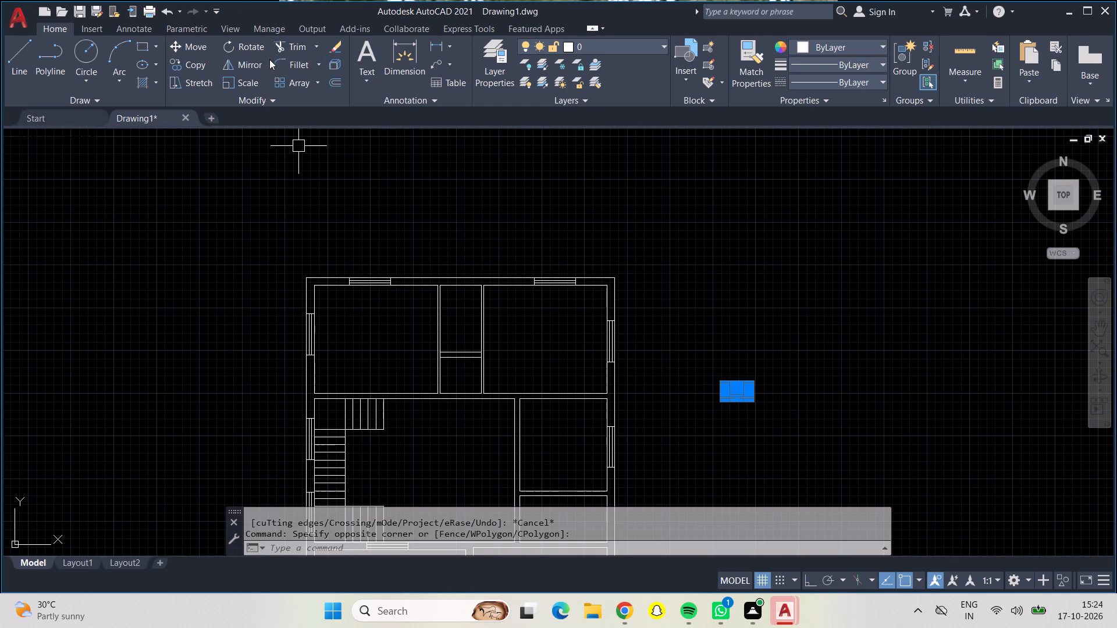
click(205, 62)
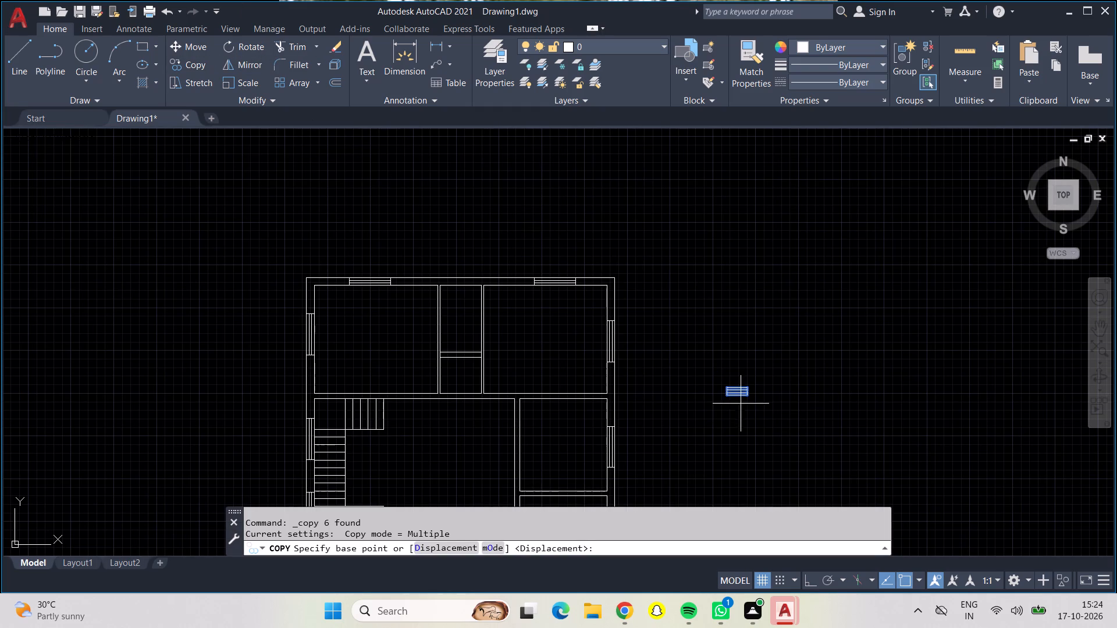
drag(737, 394, 714, 390)
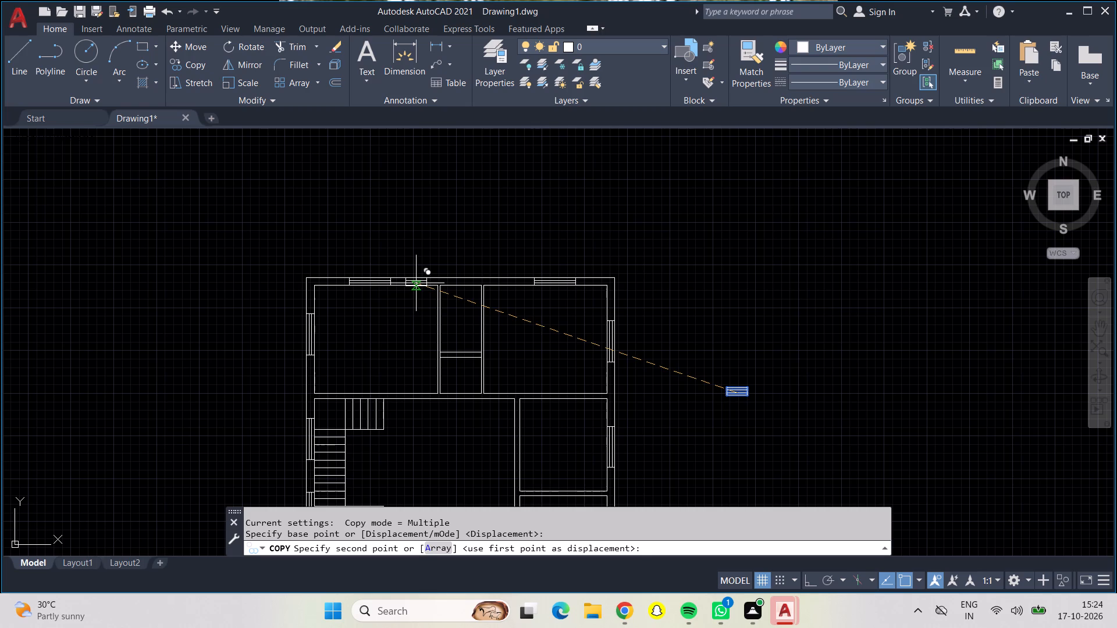
scroll(454, 277, up, 5)
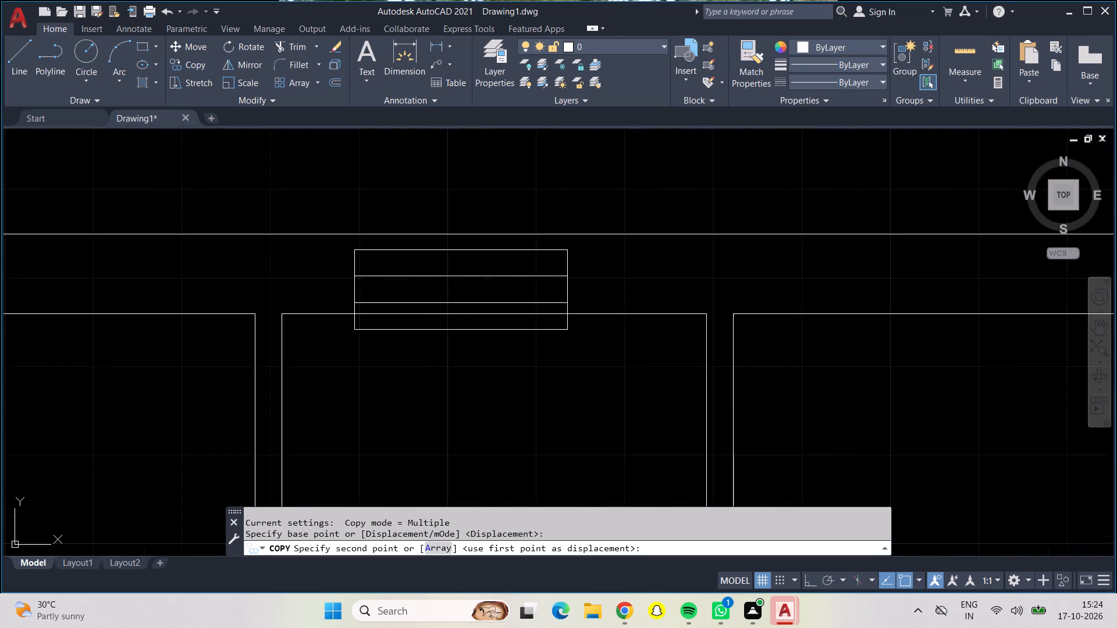
scroll(461, 303, up, 1)
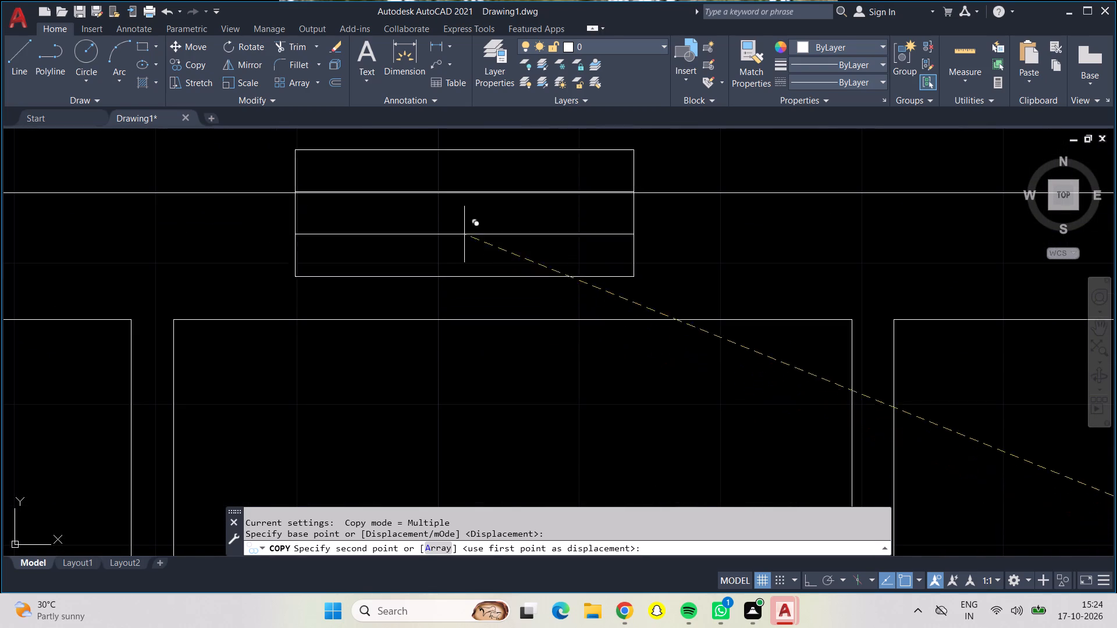
click(467, 194)
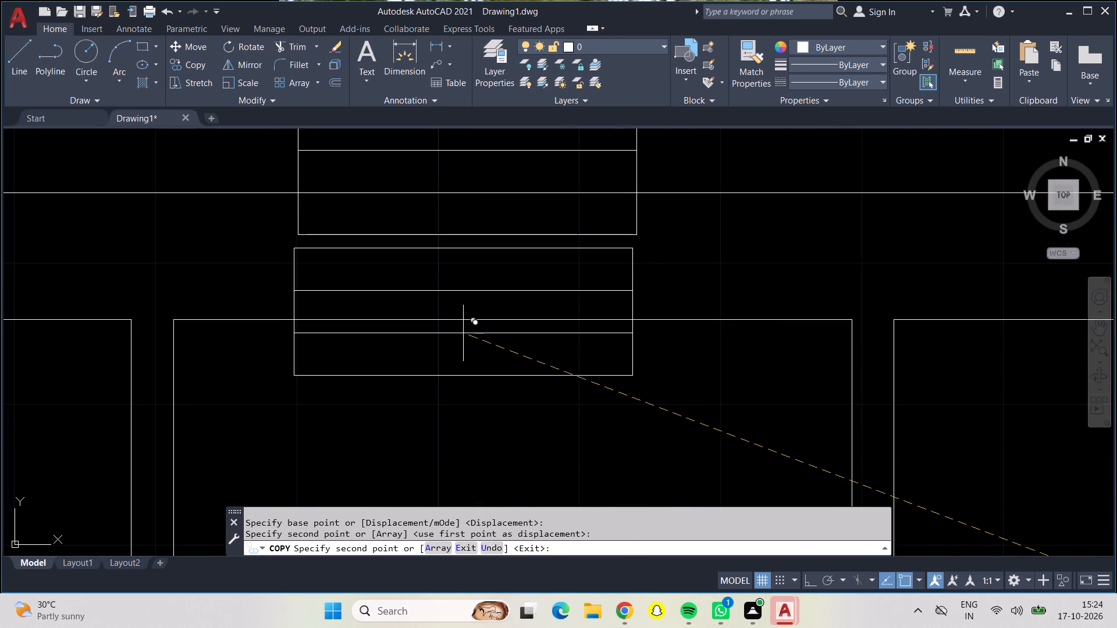
key(ctrl+z)
scroll(465, 266, up, 1)
scroll(465, 266, down, 1)
scroll(465, 266, up, 1)
scroll(461, 293, down, 1)
scroll(461, 293, up, 1)
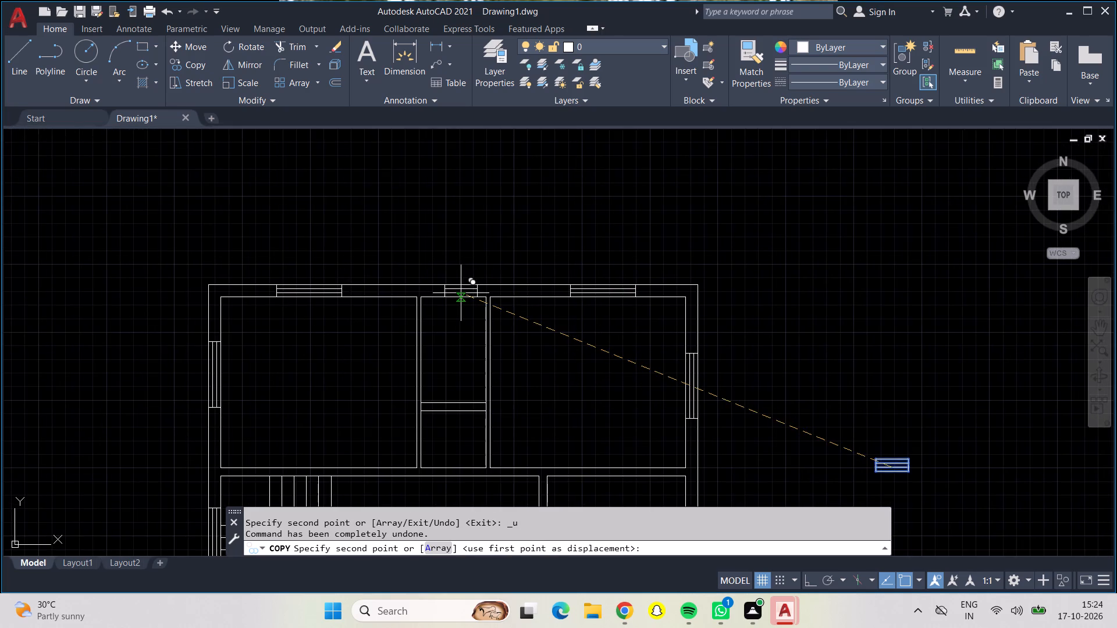
scroll(459, 292, down, 1)
scroll(459, 292, up, 3)
scroll(454, 293, down, 1)
scroll(451, 297, up, 1)
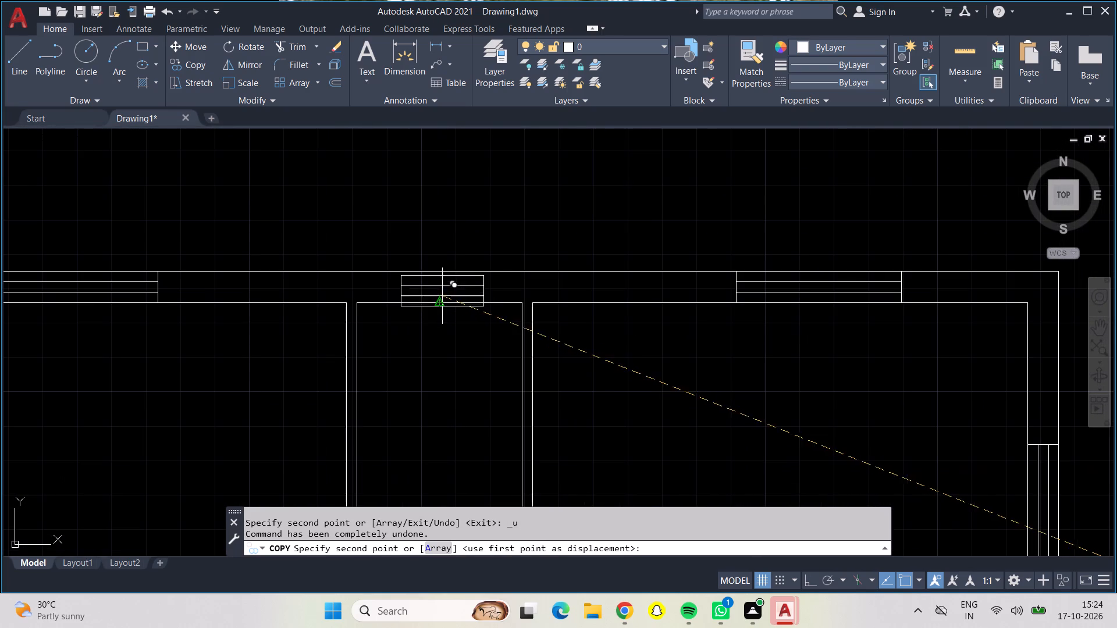
scroll(442, 296, up, 1)
scroll(442, 296, down, 1)
scroll(442, 296, up, 2)
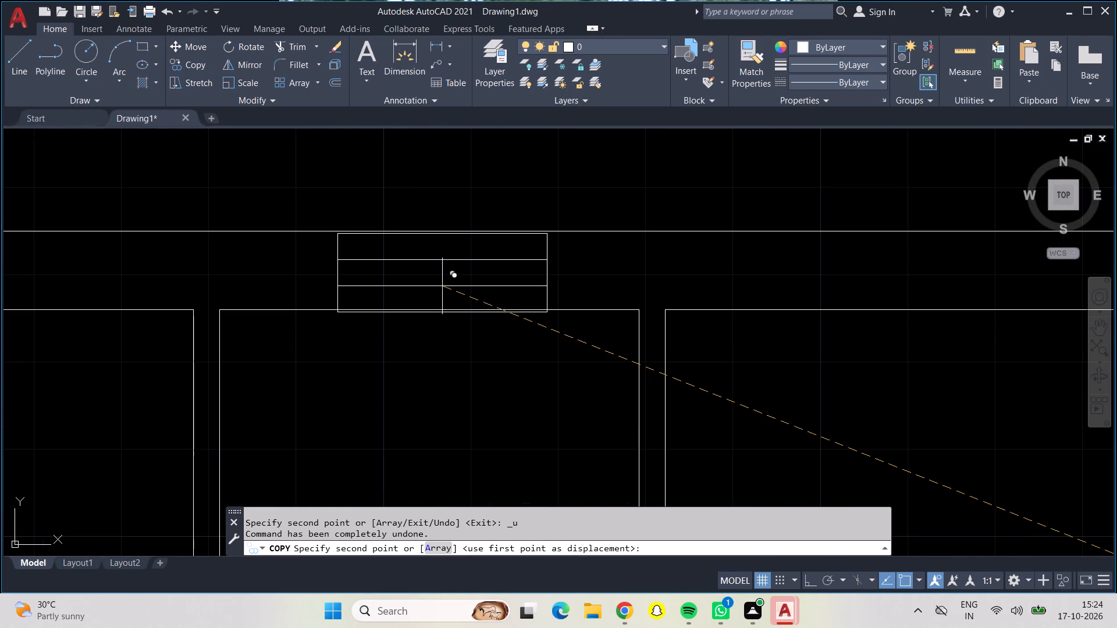
click(442, 284)
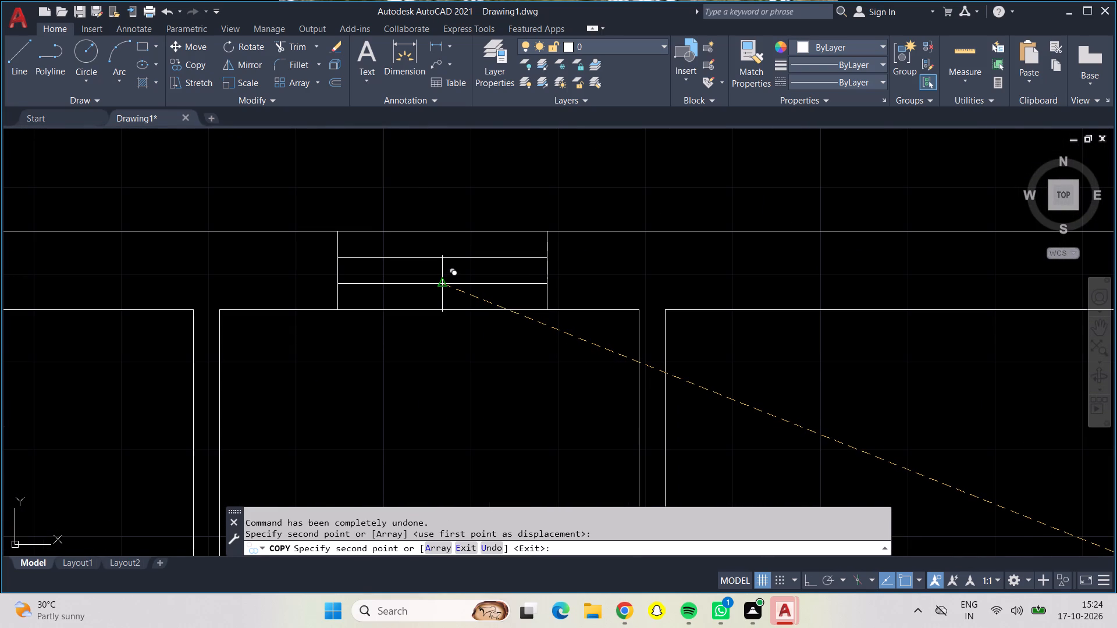
scroll(437, 299, down, 2)
scroll(437, 304, up, 1)
scroll(437, 304, down, 1)
scroll(429, 407, down, 2)
key(Escape)
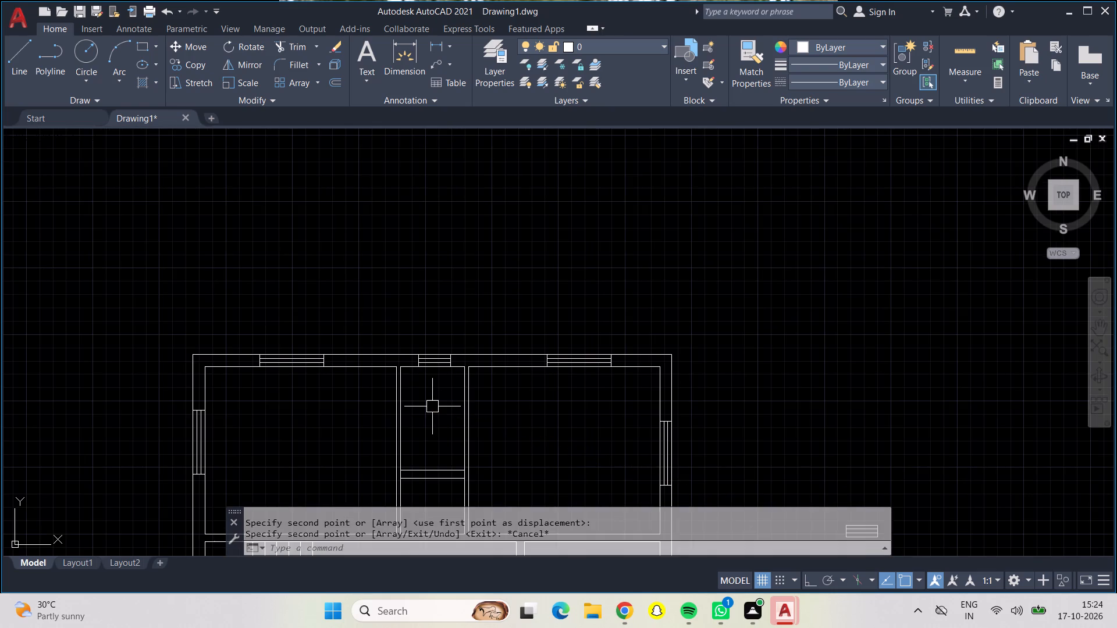
Turn on Ortho mode.
scroll(433, 413, up, 1)
middle_click(434, 419)
scroll(434, 419, down, 1)
scroll(434, 419, up, 1)
scroll(437, 415, down, 1)
scroll(437, 415, up, 1)
scroll(450, 420, down, 1)
scroll(508, 426, up, 1)
scroll(508, 426, down, 1)
middle_drag(508, 426, 510, 287)
middle_drag(568, 369, 544, 211)
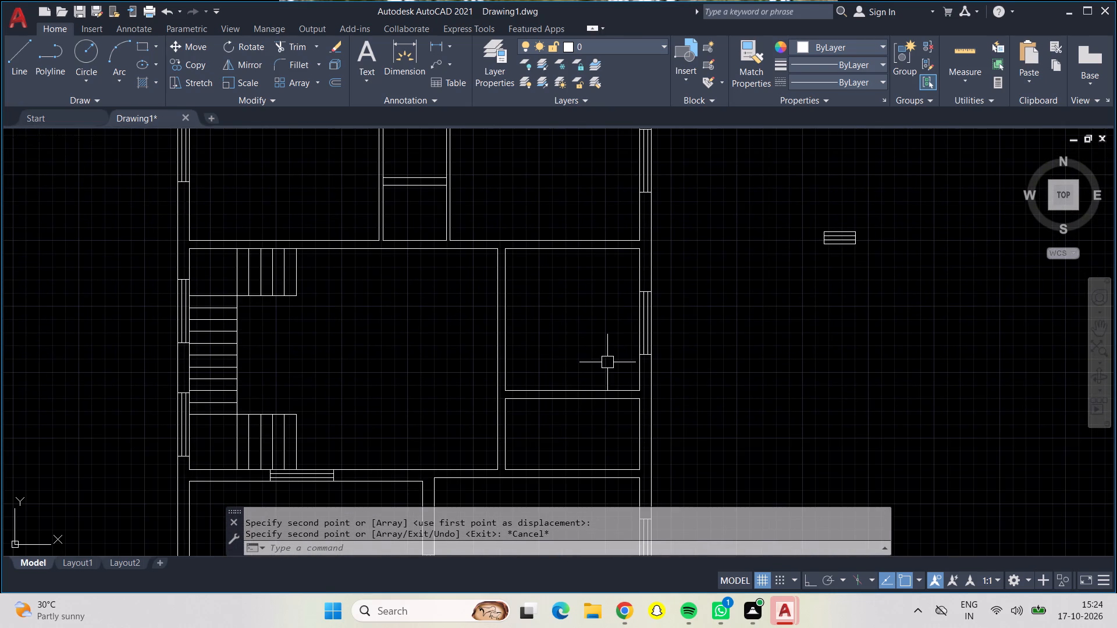
middle_drag(590, 340, 553, 204)
middle_drag(548, 459, 525, 315)
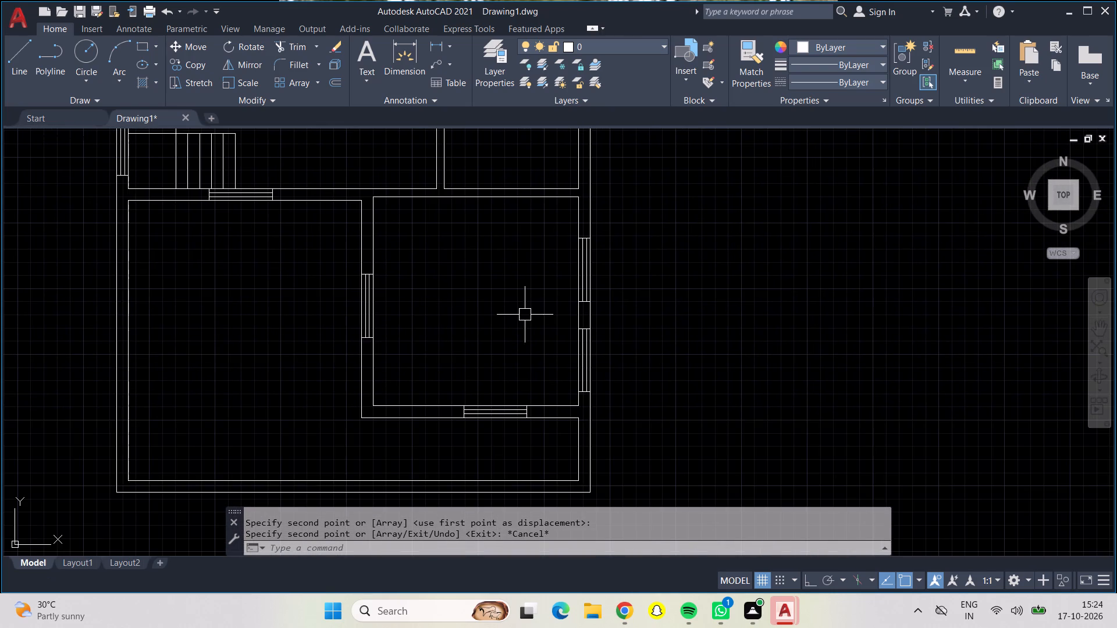
key(F8)
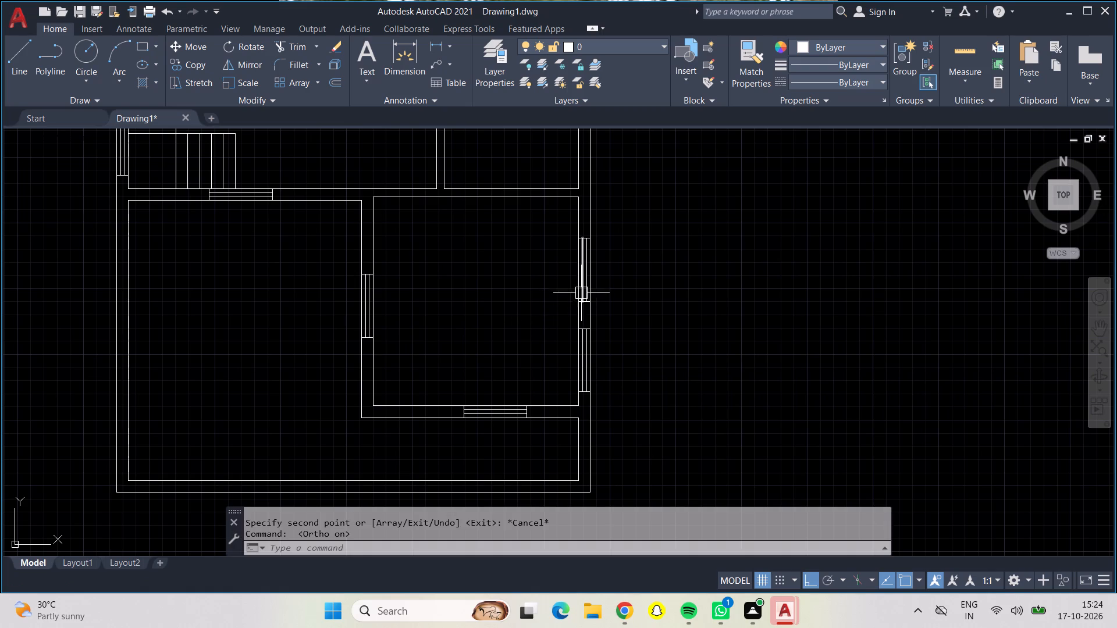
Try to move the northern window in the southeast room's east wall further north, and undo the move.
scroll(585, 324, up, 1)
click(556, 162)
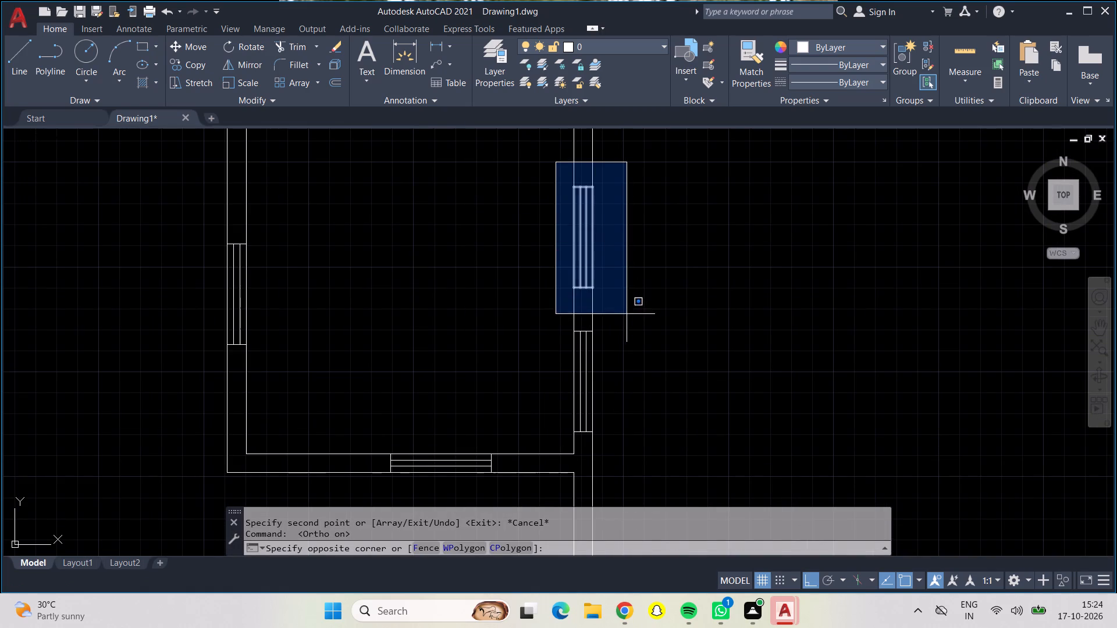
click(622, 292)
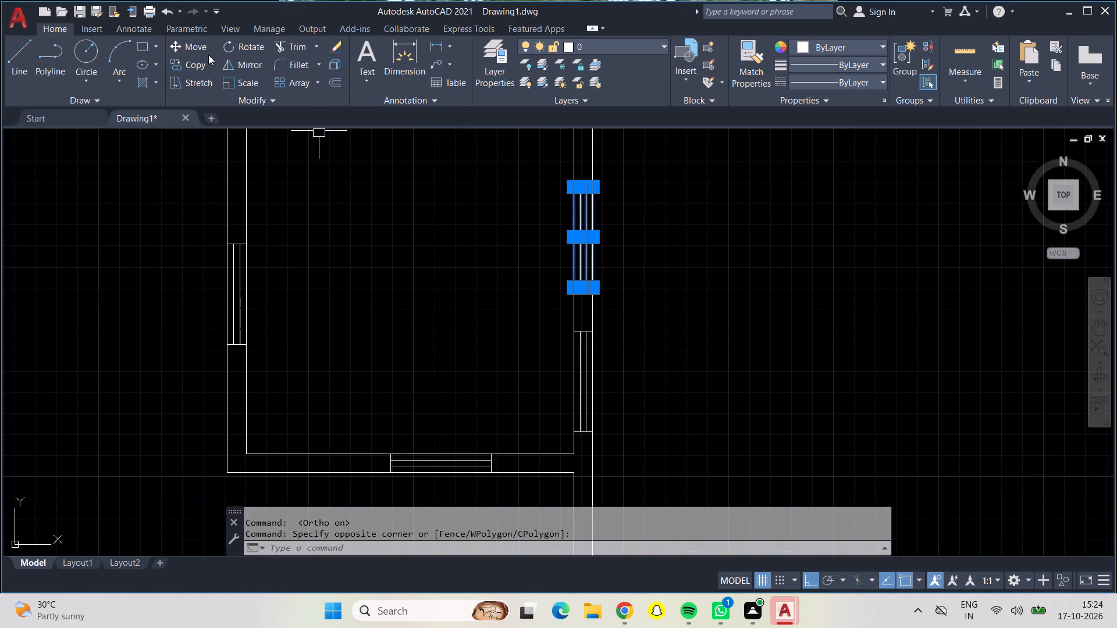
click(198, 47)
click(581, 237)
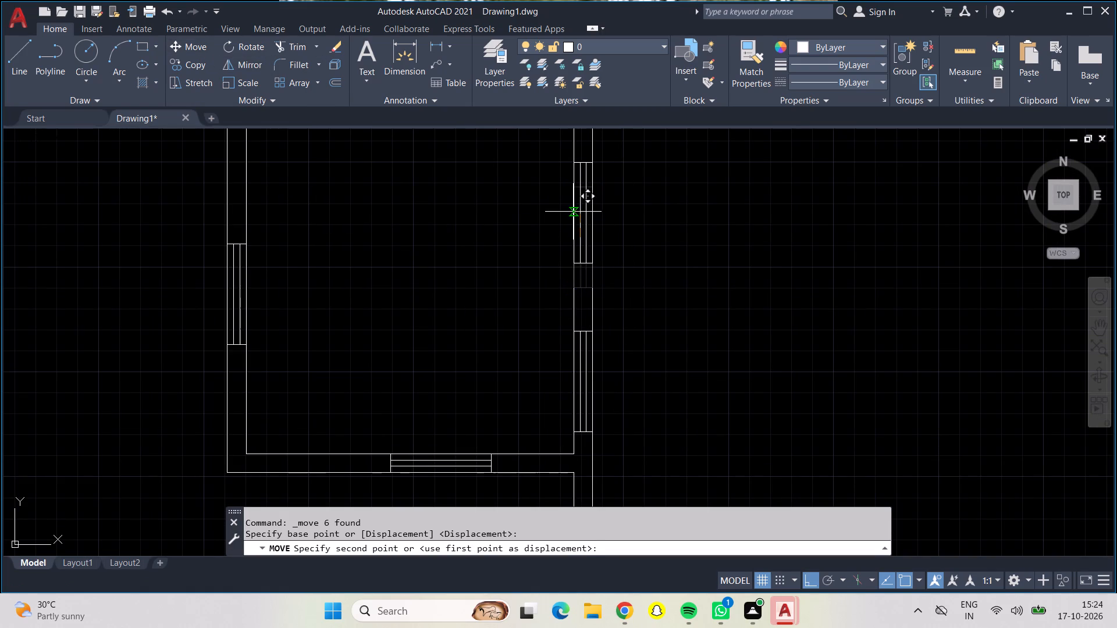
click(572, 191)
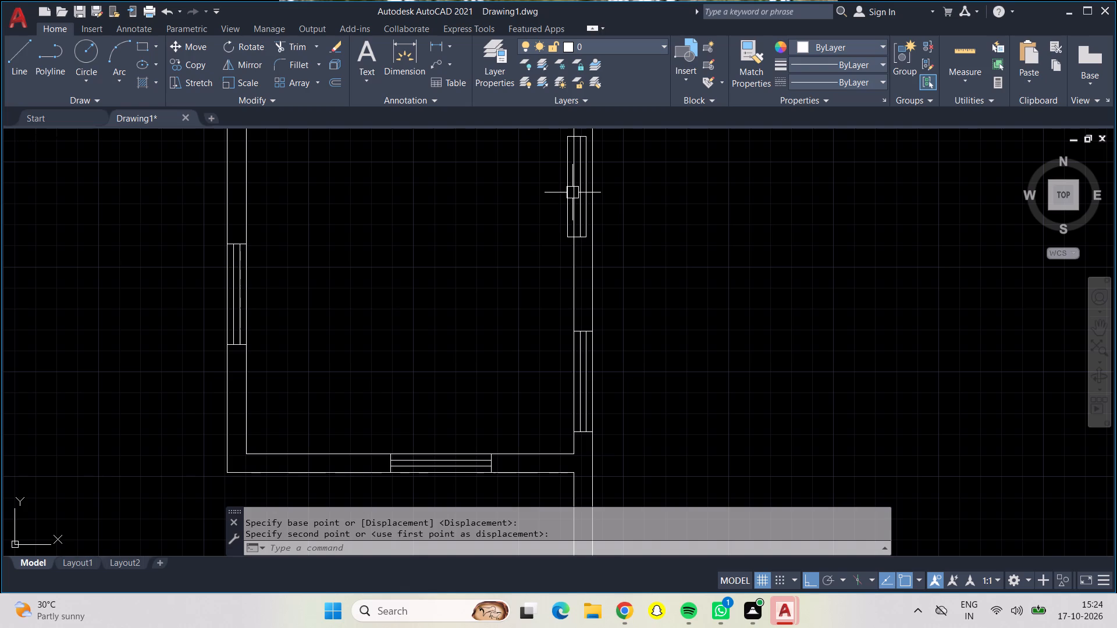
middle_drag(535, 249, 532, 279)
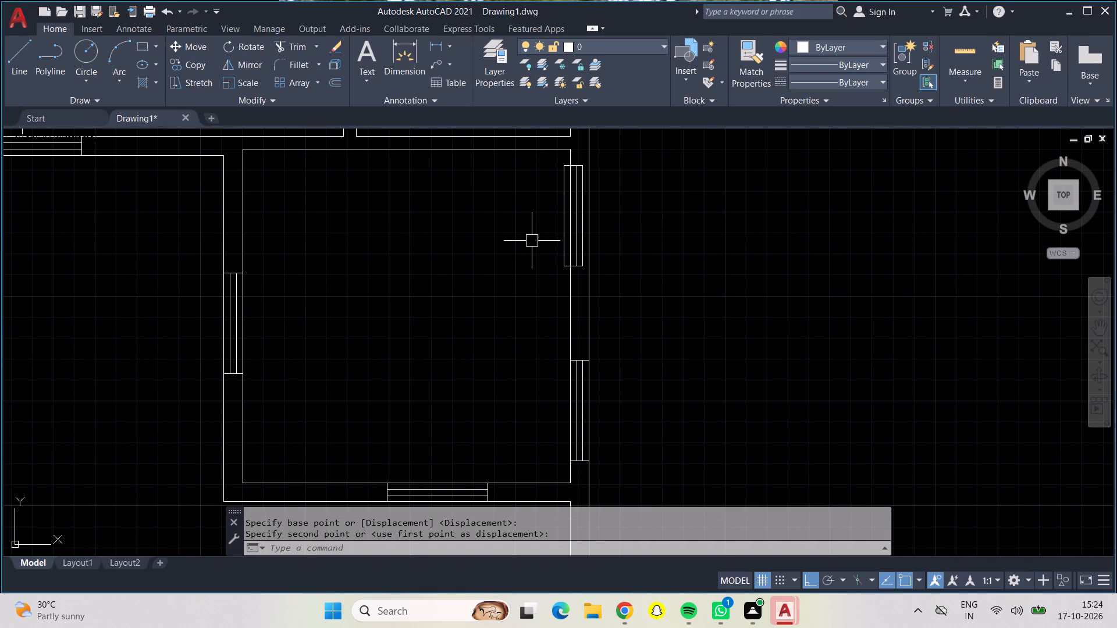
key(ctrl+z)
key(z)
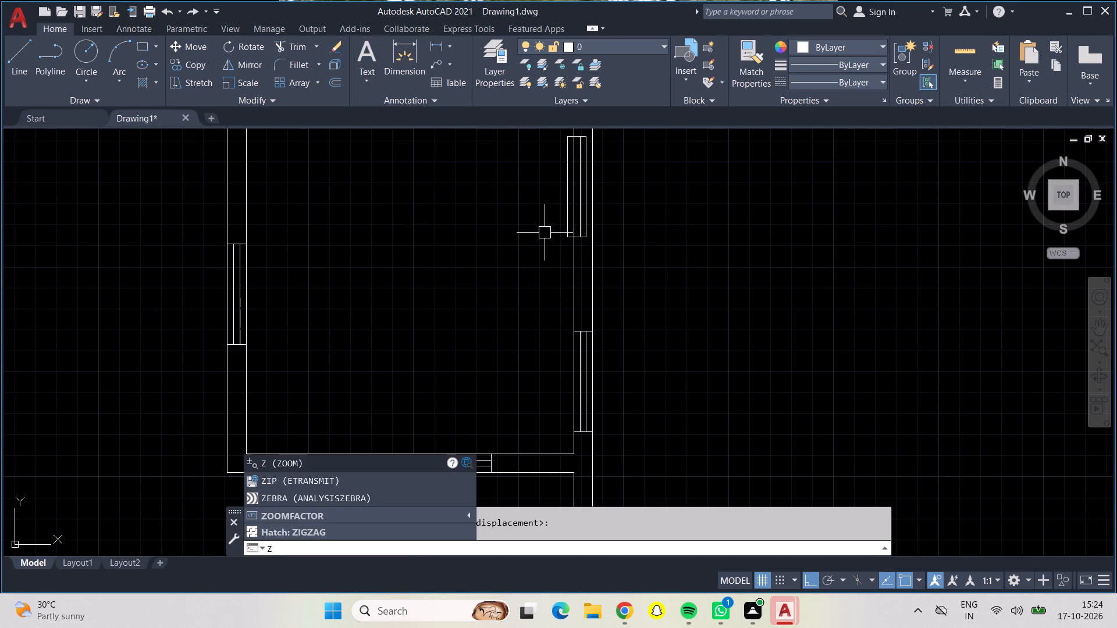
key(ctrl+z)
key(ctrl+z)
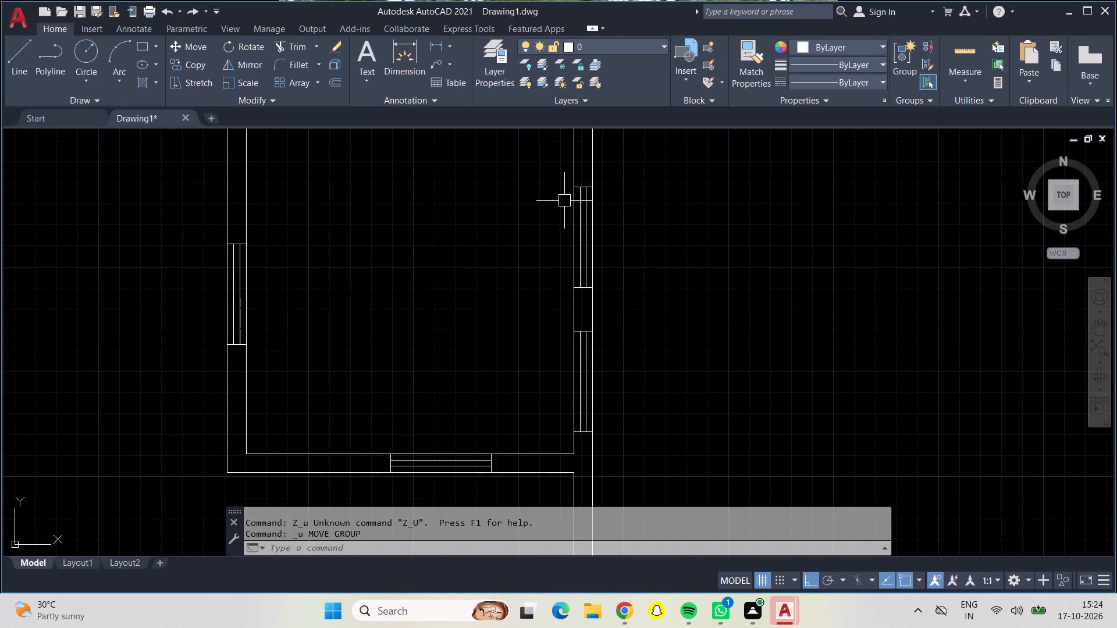
Move the northern window in the southeast room's east wall straight north along the wall, clear of the room's corner.
click(556, 165)
click(613, 305)
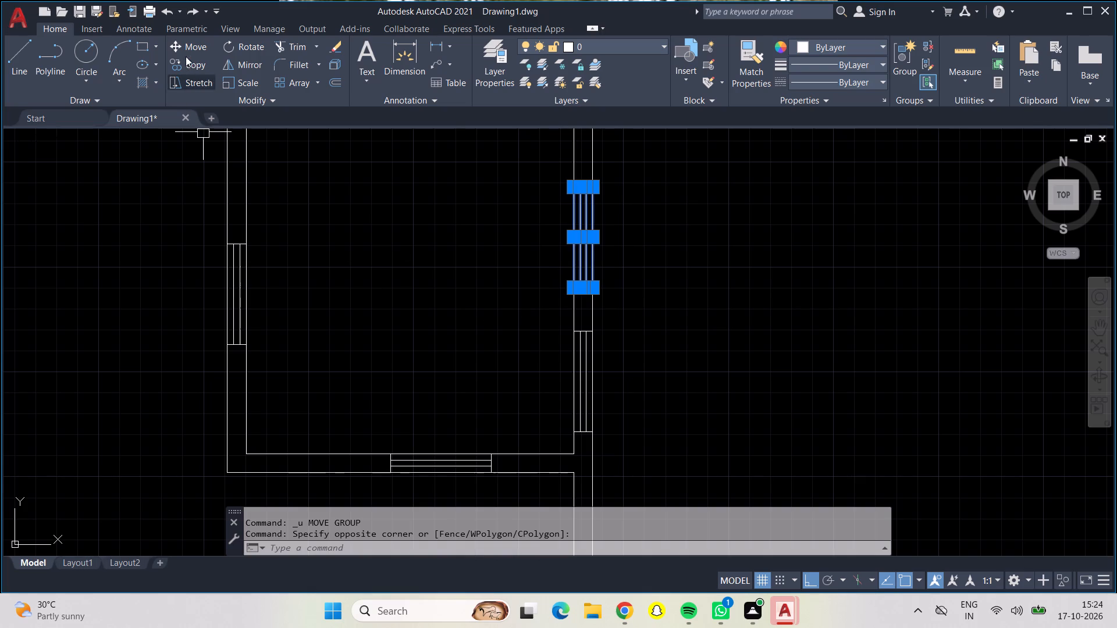
click(184, 49)
click(574, 254)
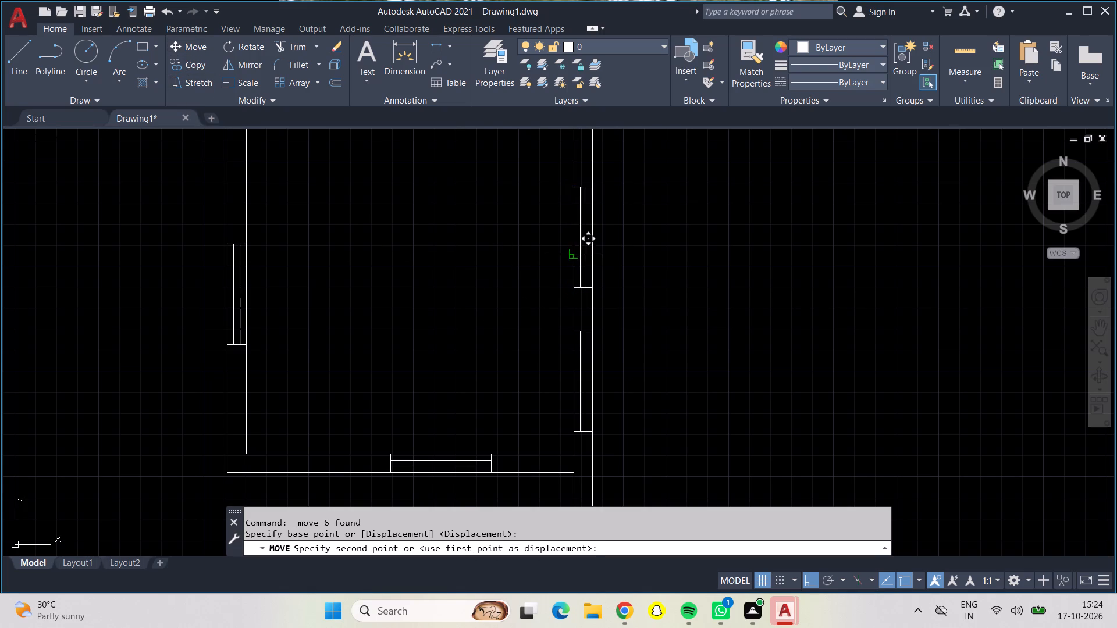
middle_drag(579, 191, 595, 316)
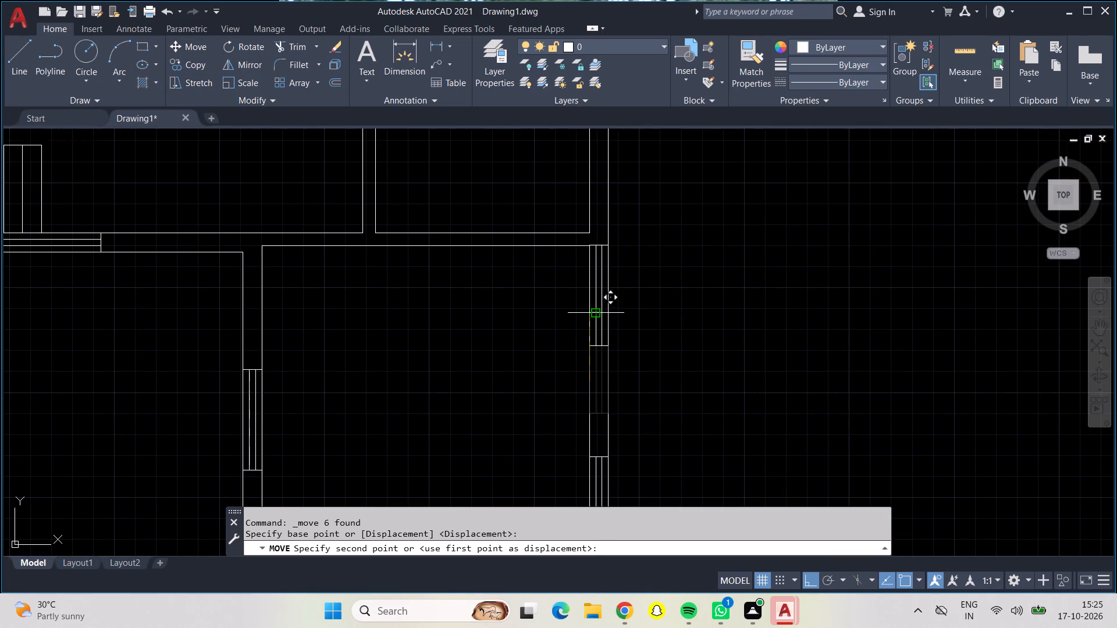
scroll(589, 349, up, 1)
middle_click(589, 349)
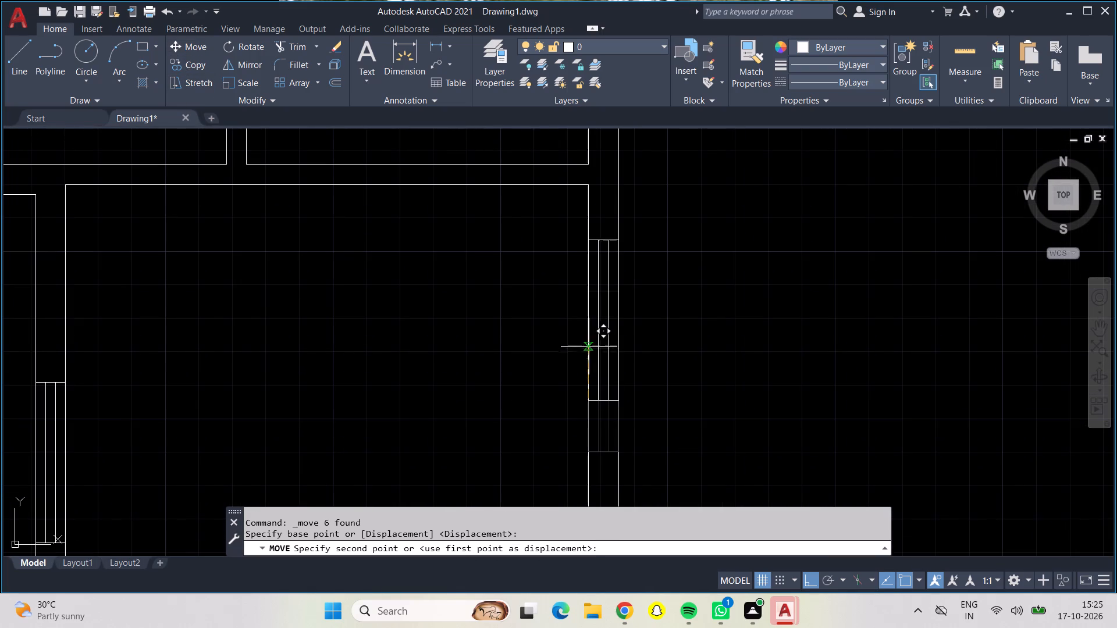
click(590, 342)
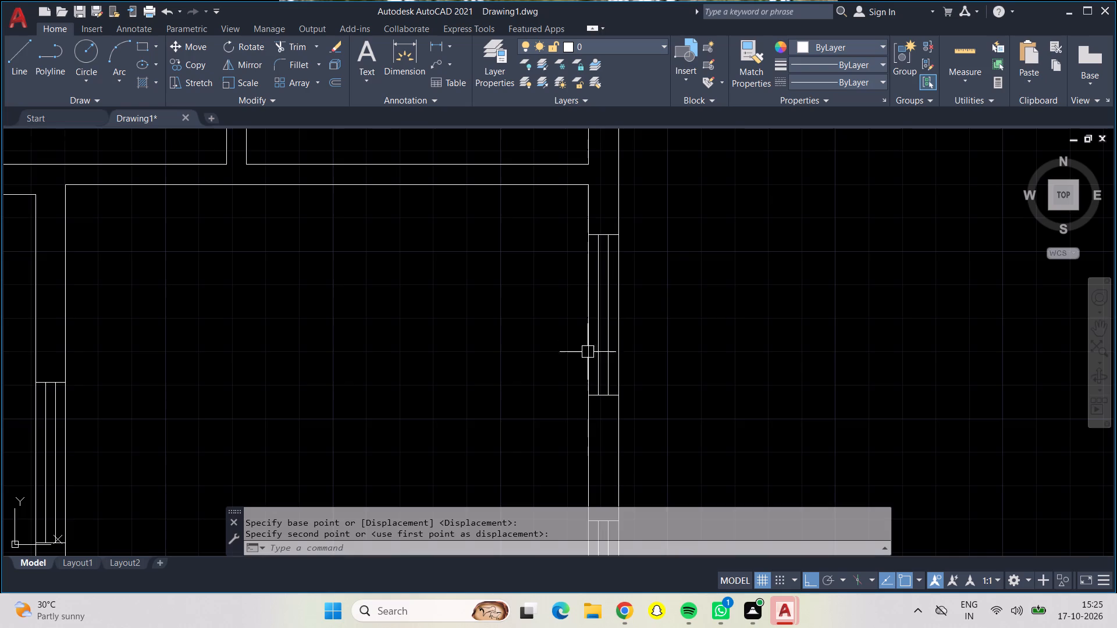
Examine the window placement in the southeast room and across the rest of the floor plan.
scroll(588, 363, up, 1)
scroll(554, 391, down, 1)
scroll(553, 395, up, 1)
scroll(550, 388, down, 2)
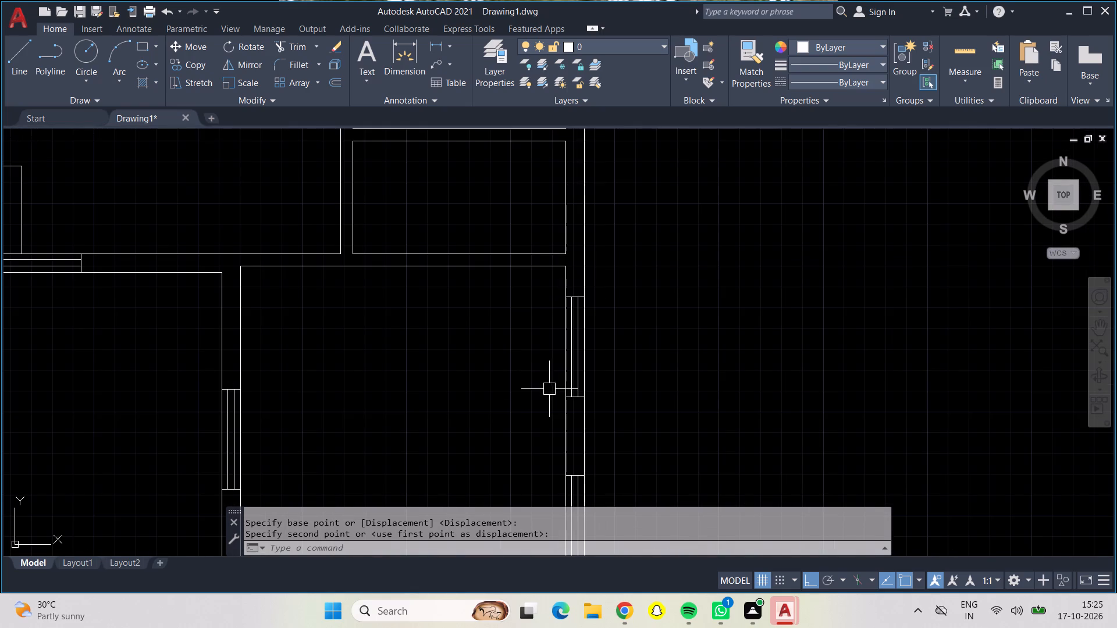
middle_drag(528, 405, 520, 162)
middle_drag(523, 228, 556, 355)
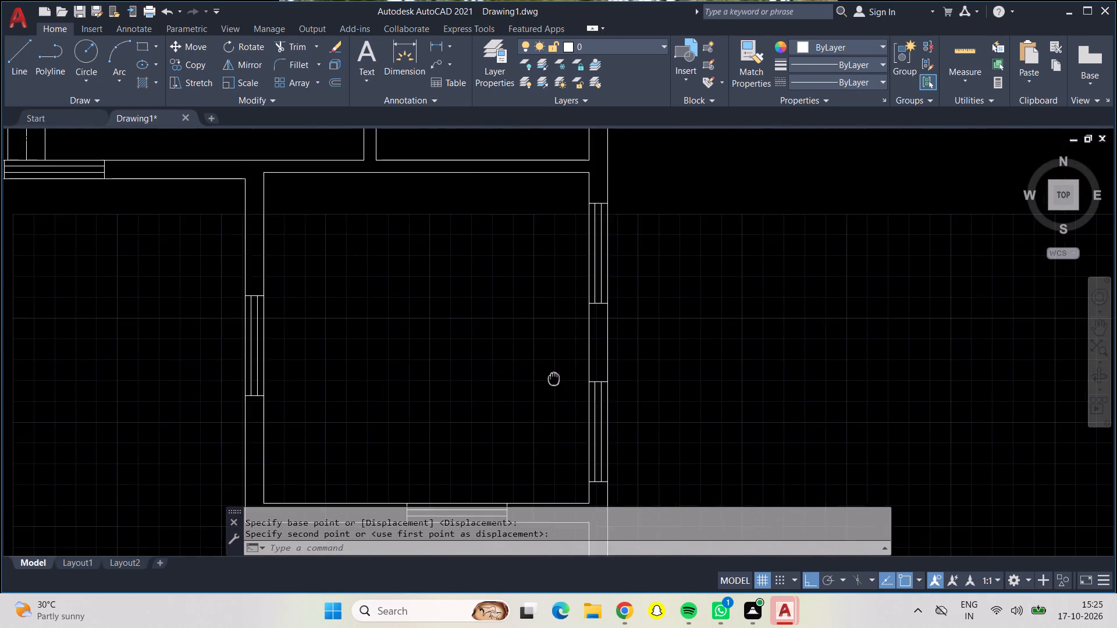
middle_drag(556, 355, 563, 311)
middle_drag(474, 335, 527, 338)
scroll(489, 328, down, 1)
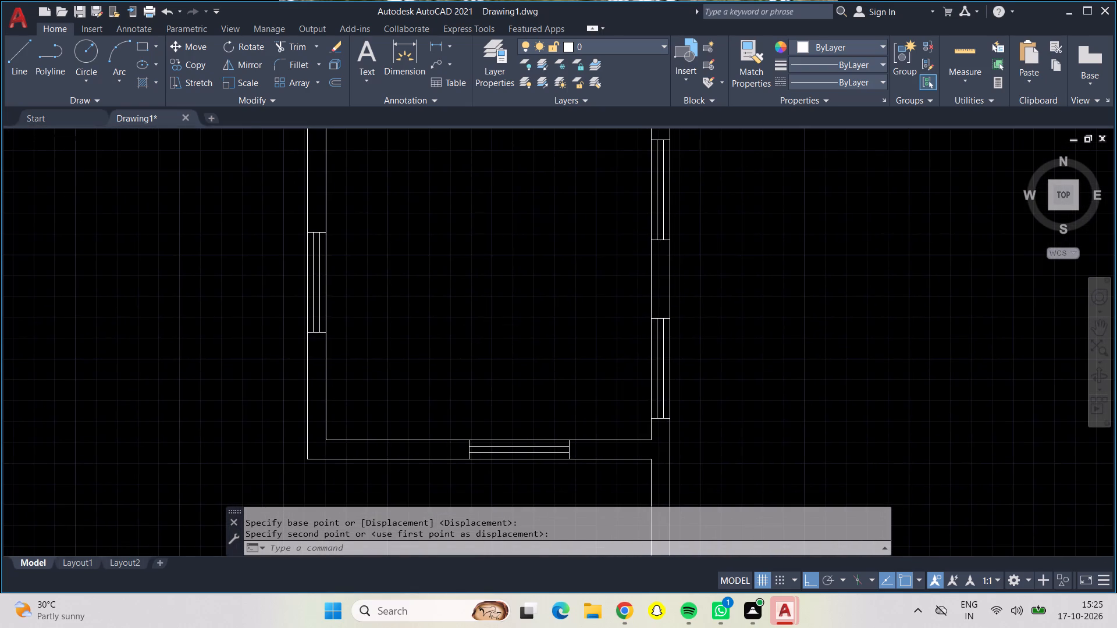
middle_drag(488, 328, 516, 366)
middle_drag(301, 348, 327, 377)
scroll(323, 350, down, 1)
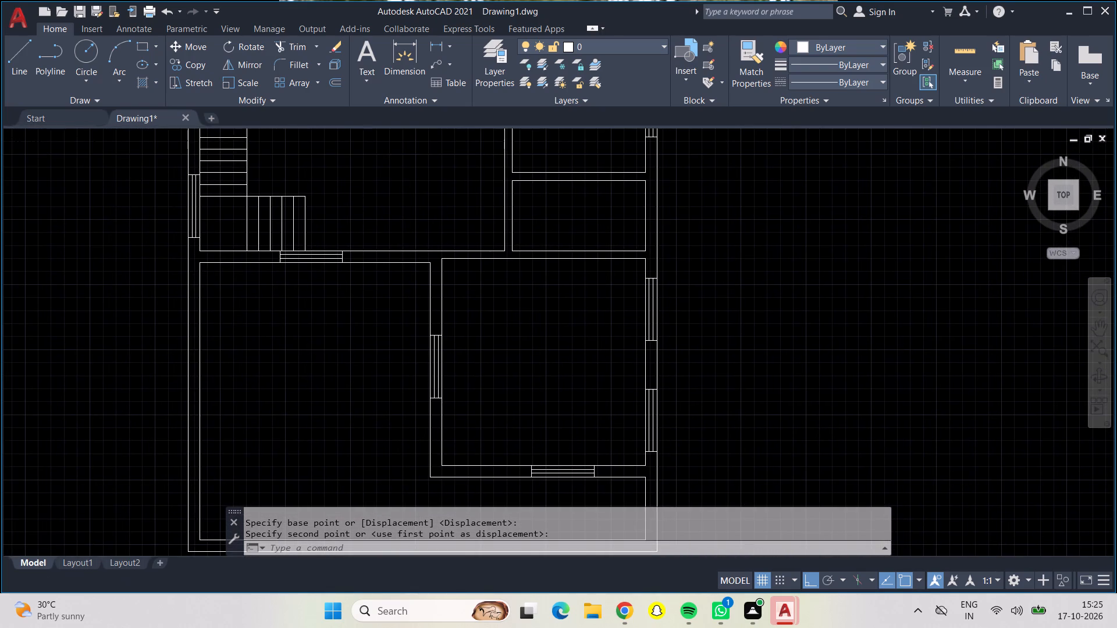
middle_drag(323, 351, 378, 415)
middle_drag(437, 250, 450, 326)
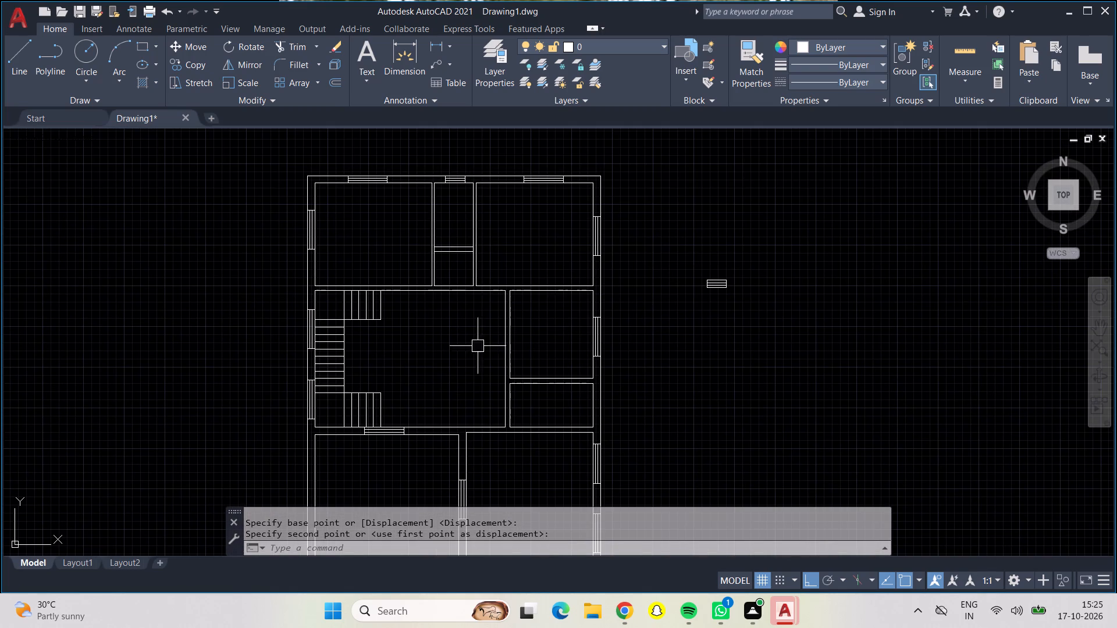
scroll(527, 411, up, 2)
scroll(520, 411, down, 1)
scroll(521, 411, up, 1)
scroll(521, 411, down, 1)
scroll(521, 411, up, 1)
scroll(521, 411, down, 1)
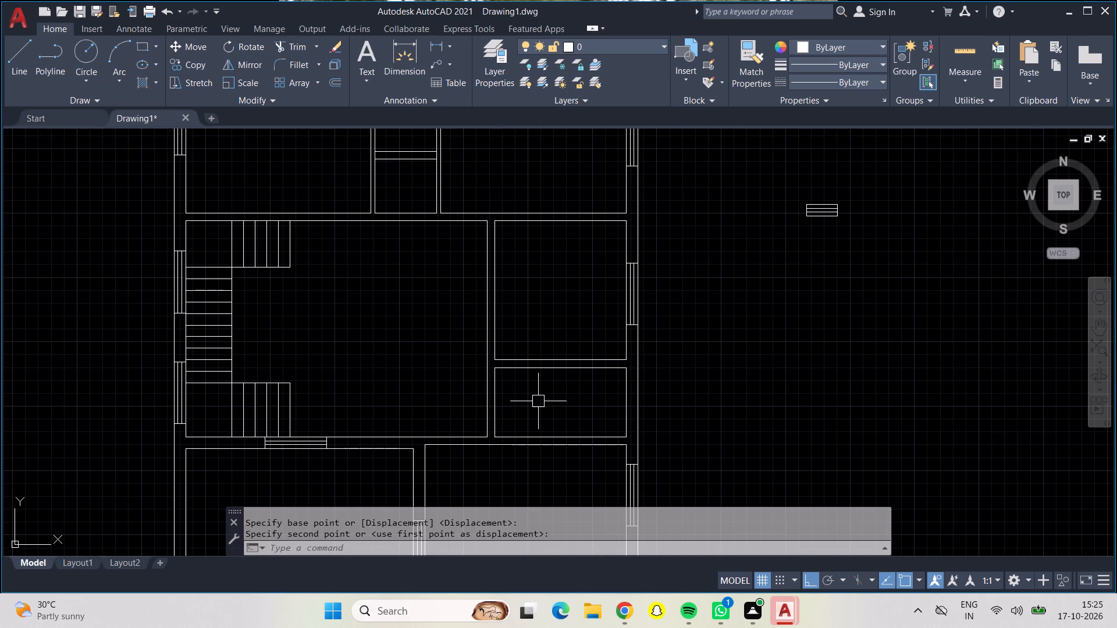
Rotate the 2' window symbol outside the plan about its northeast corner to a vertical orientation.
click(781, 187)
click(875, 320)
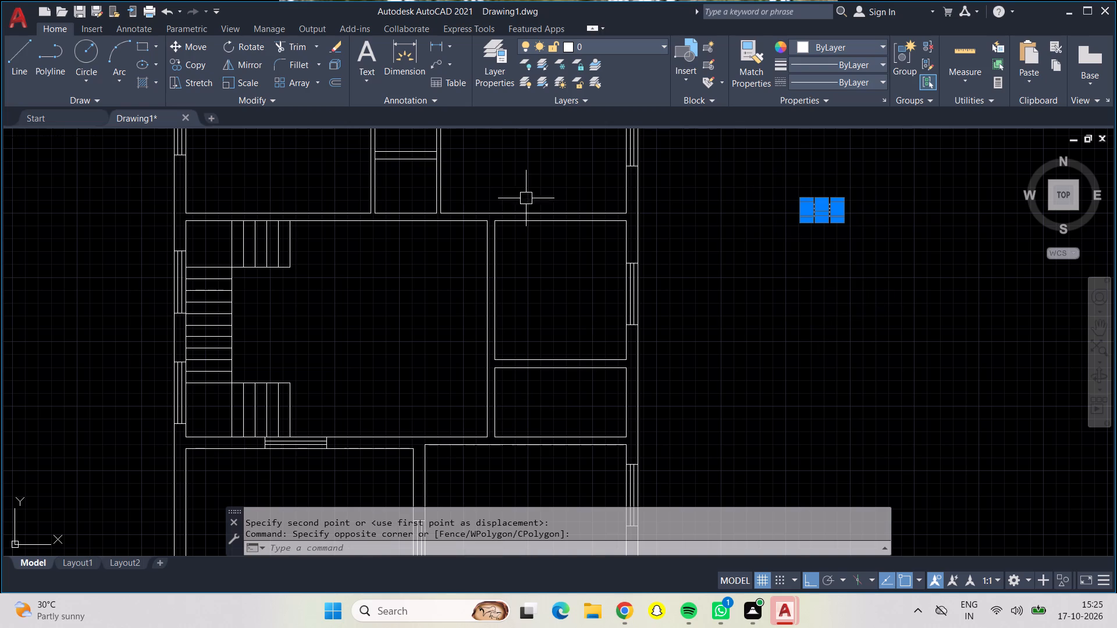
click(244, 49)
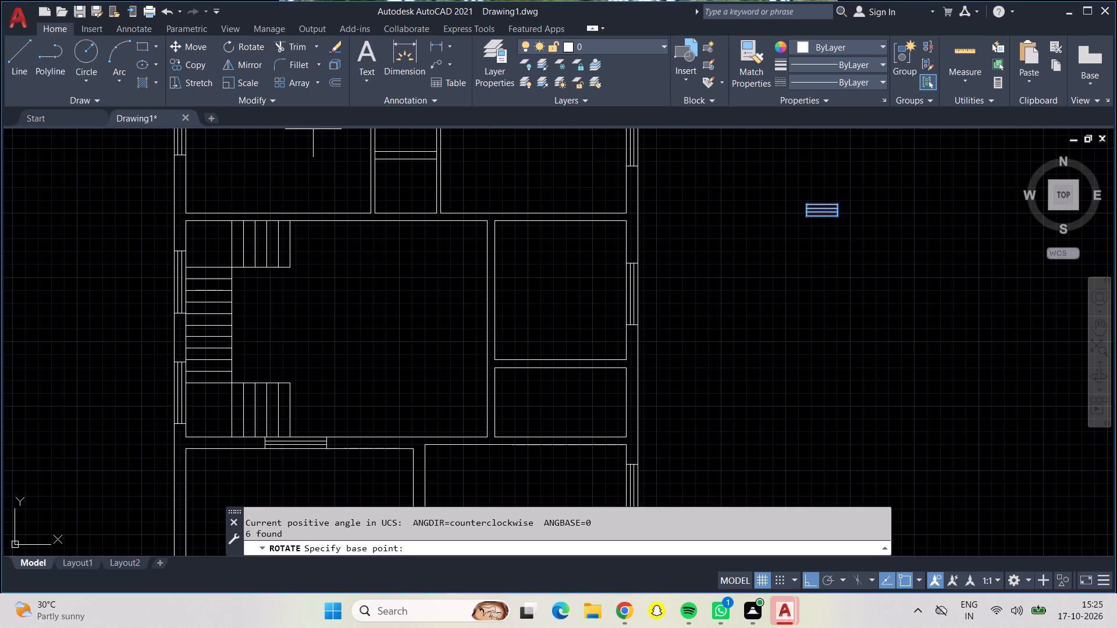
click(837, 204)
click(846, 249)
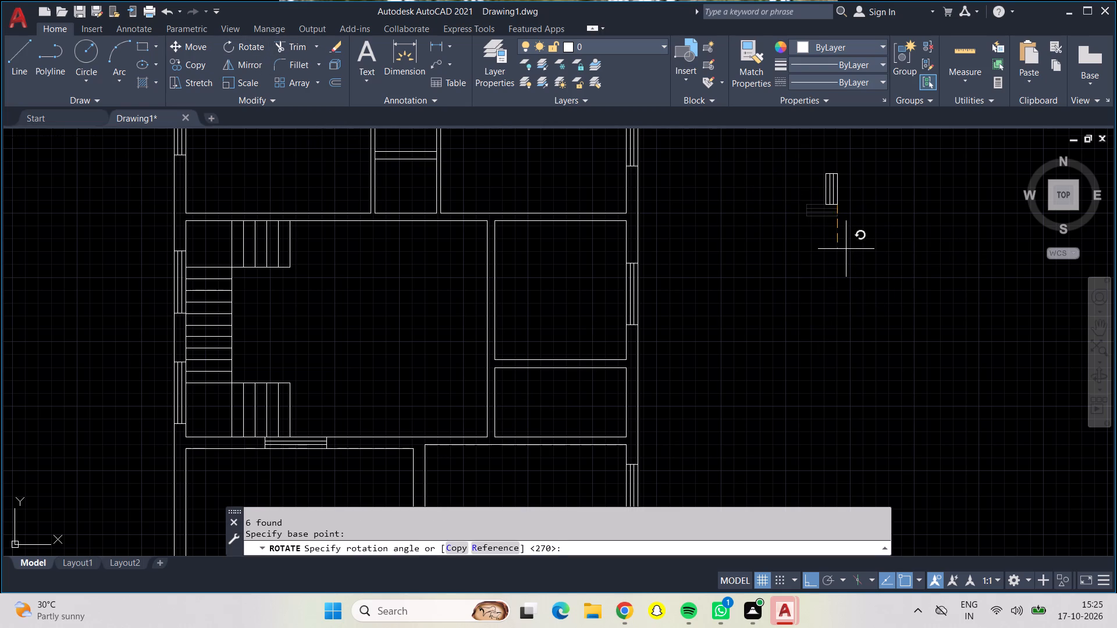
Move the vertical 2' window symbol with Ortho off into the east wall of the small room north of the southeast room.
drag(810, 148, 901, 198)
click(906, 223)
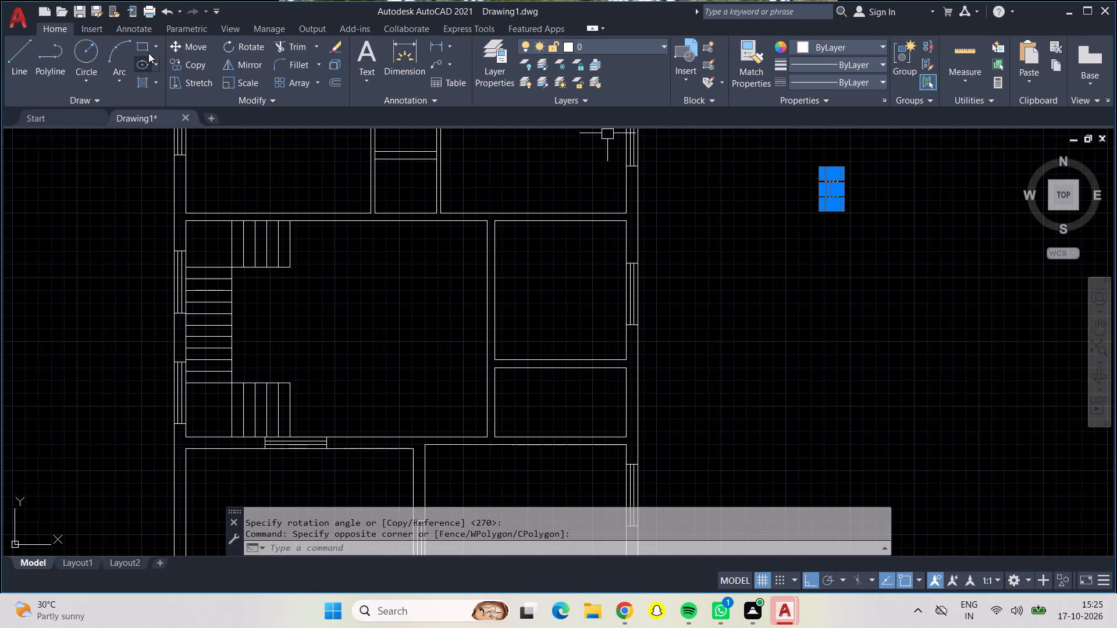
click(182, 52)
click(834, 182)
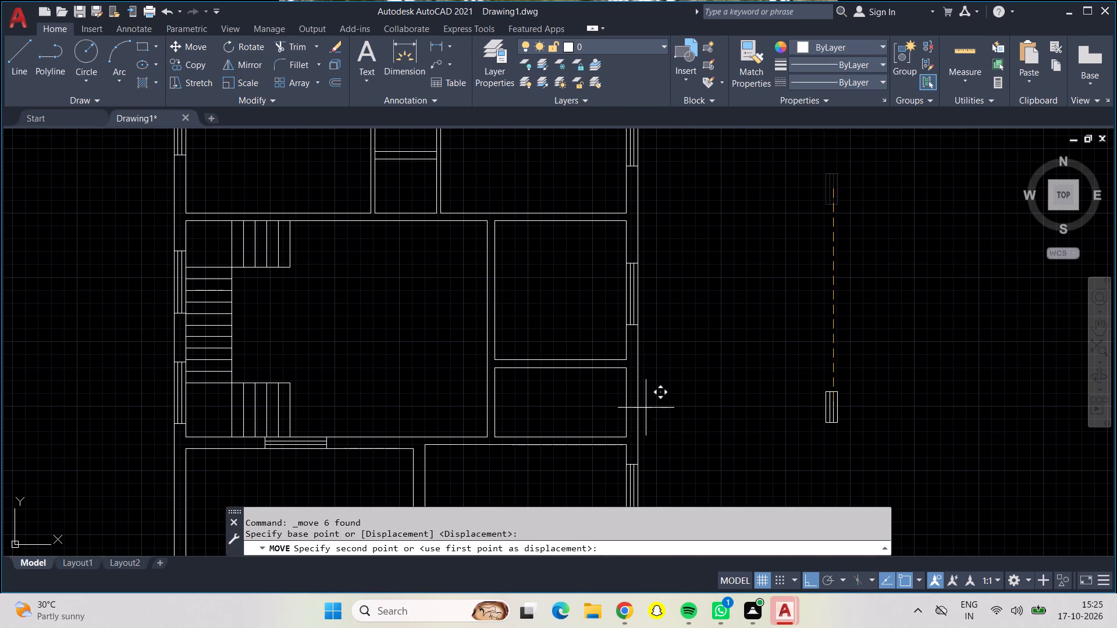
key(F8)
scroll(623, 409, up, 3)
scroll(616, 398, down, 1)
scroll(630, 396, up, 1)
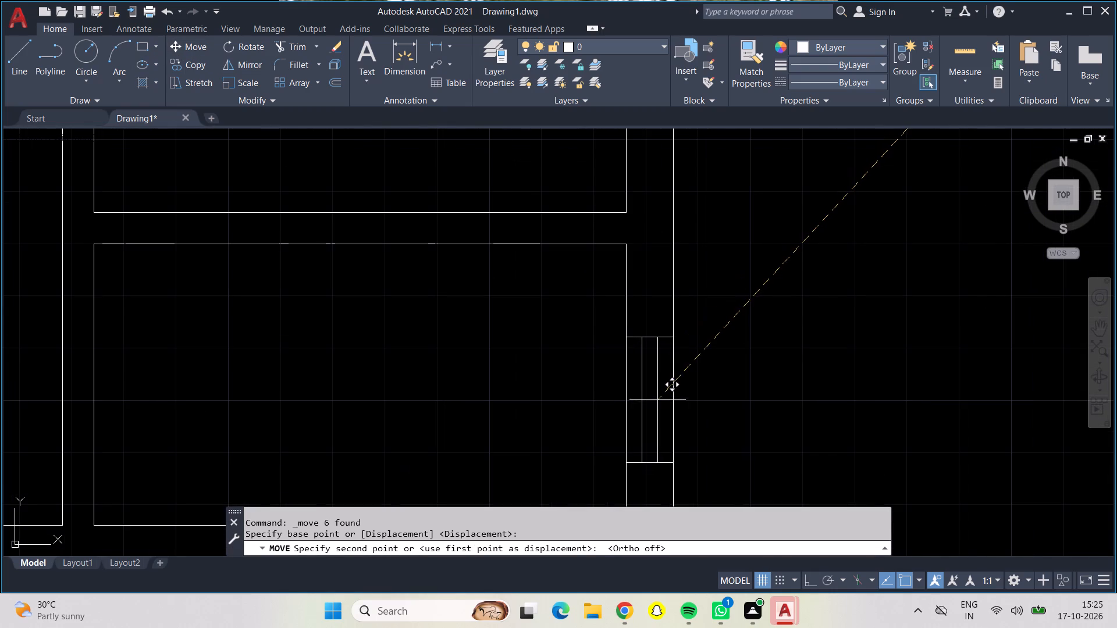
click(657, 396)
scroll(657, 396, down, 1)
scroll(657, 396, up, 1)
scroll(845, 416, down, 2)
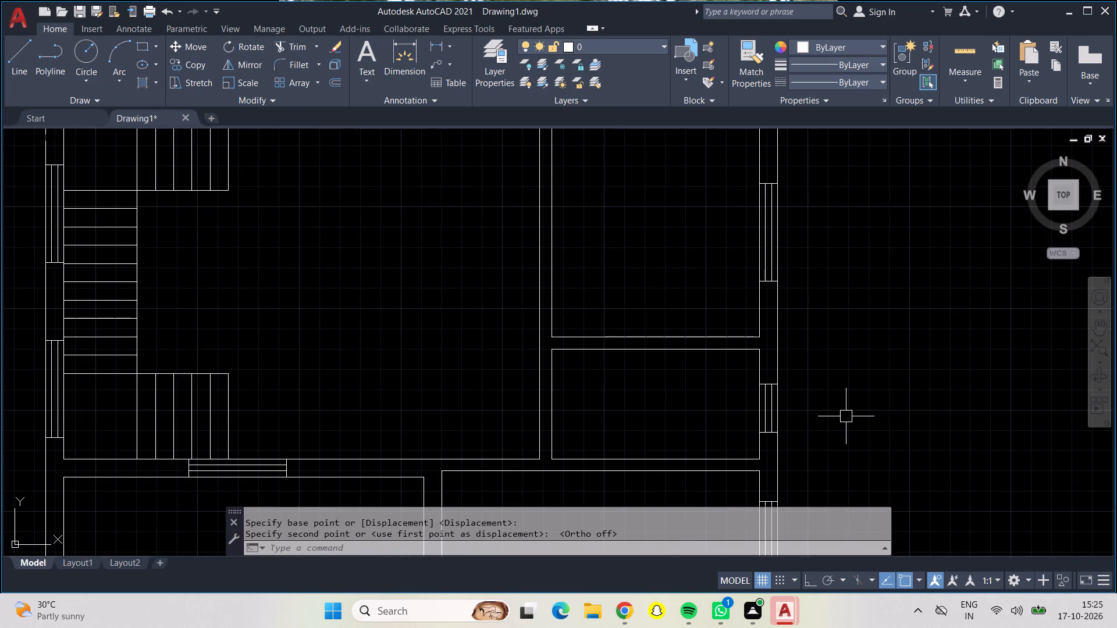
middle_drag(846, 418, 836, 294)
key(Escape)
Examine the window placement across the whole floor plan.
scroll(838, 277, down, 1)
scroll(849, 314, up, 1)
scroll(501, 334, down, 1)
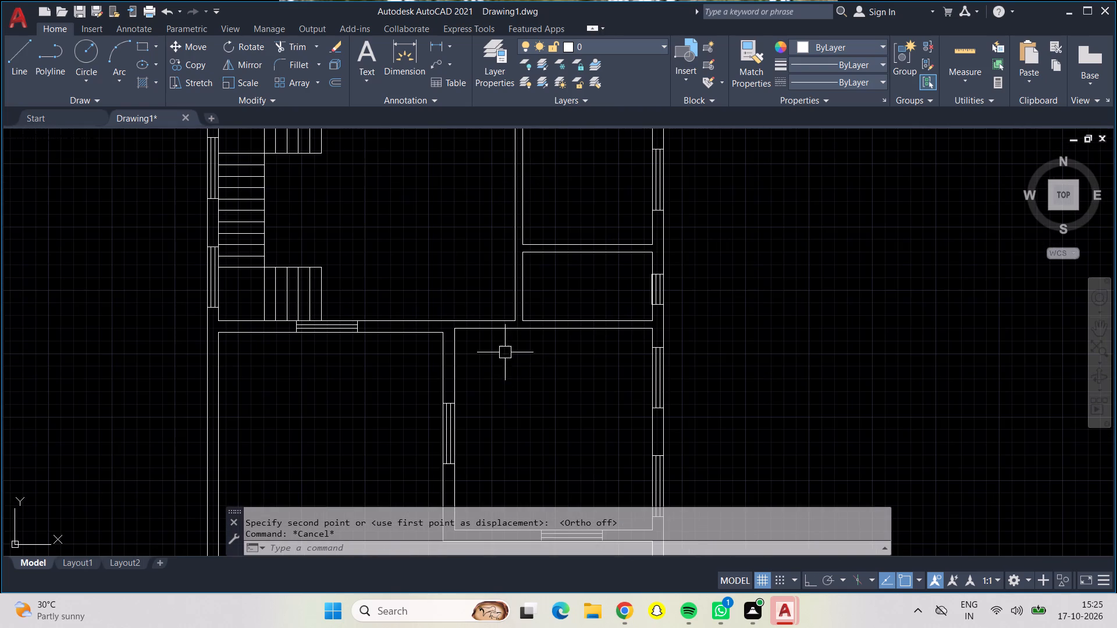
middle_drag(510, 370, 682, 458)
scroll(510, 372, up, 1)
scroll(602, 319, down, 2)
middle_drag(602, 319, 595, 333)
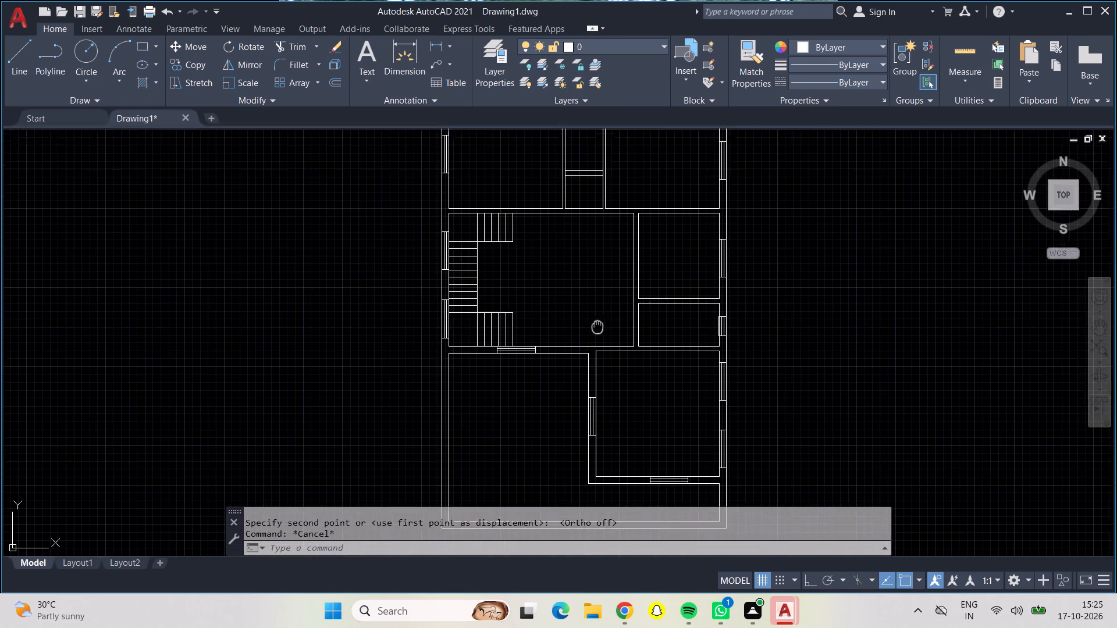
middle_drag(595, 333, 533, 413)
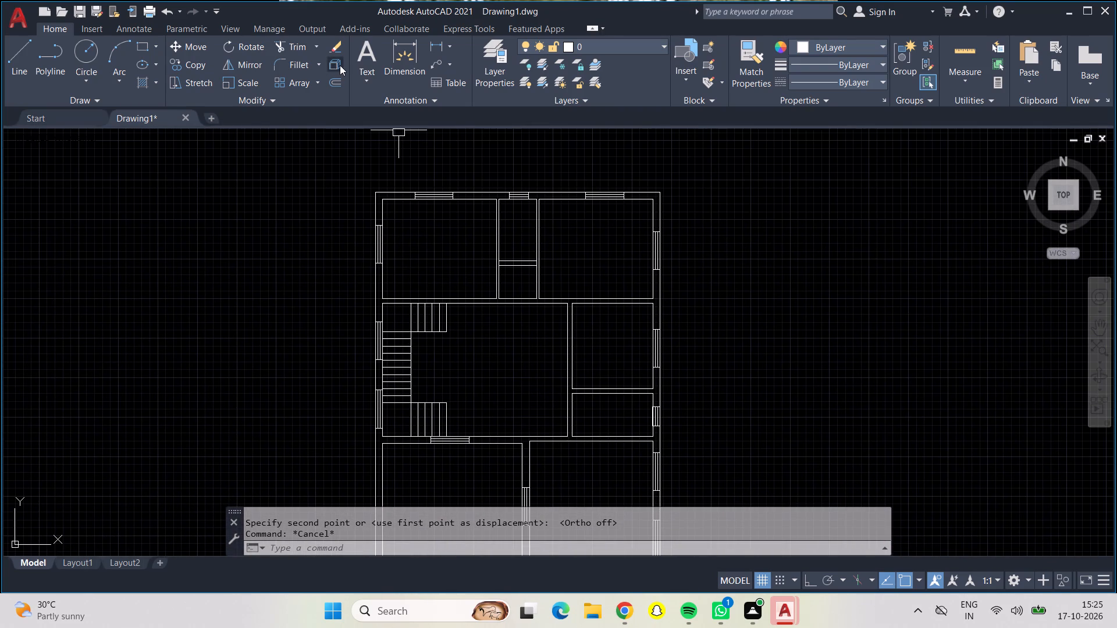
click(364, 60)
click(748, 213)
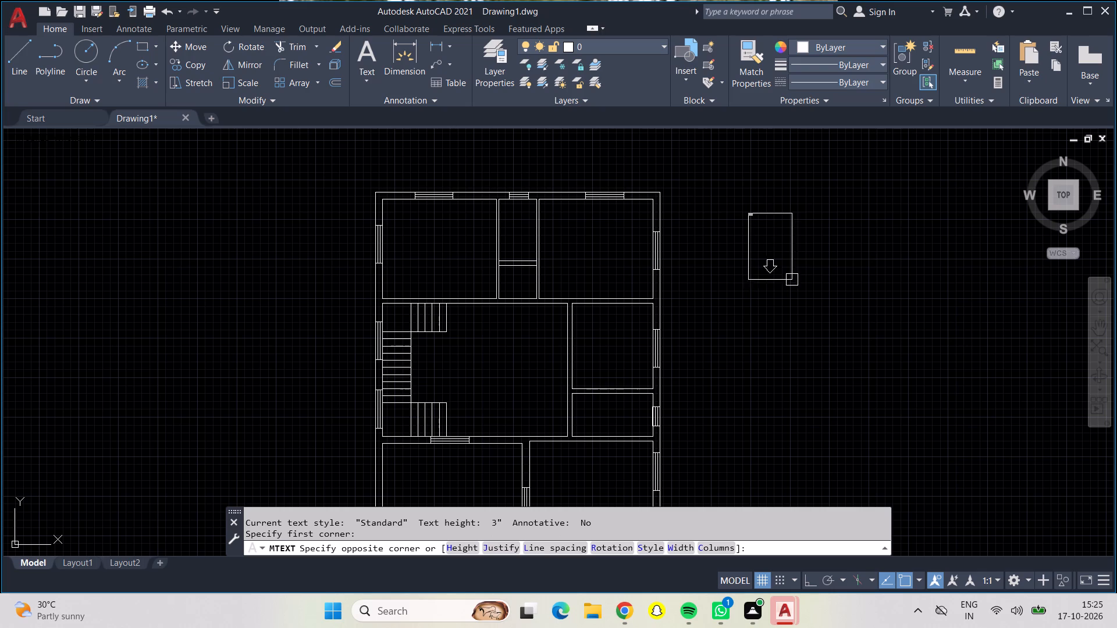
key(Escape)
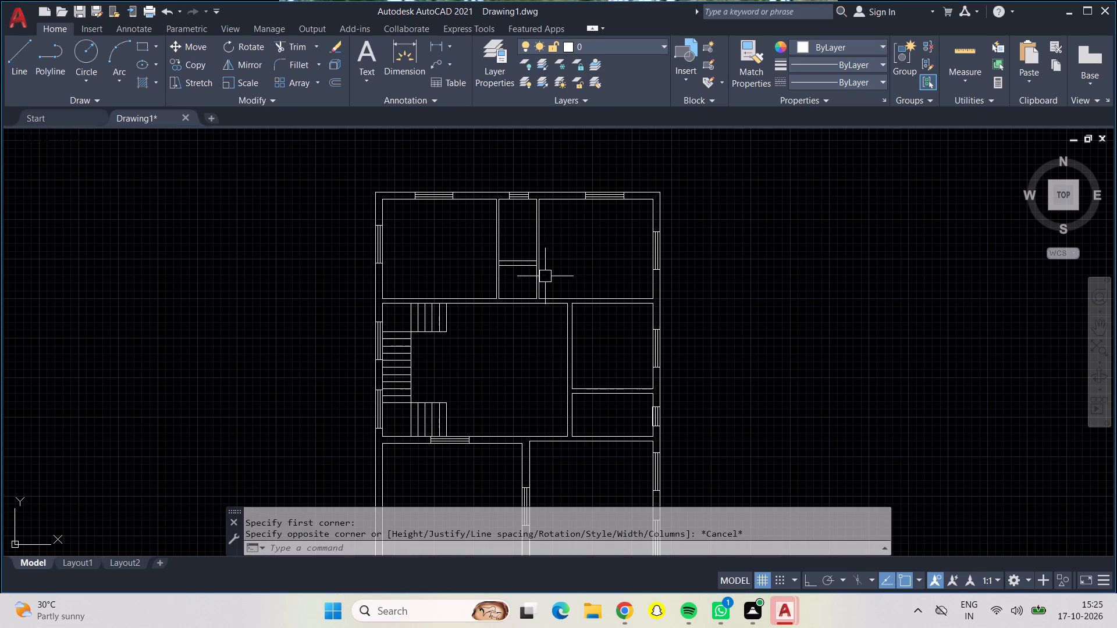
Insert two Toilet - top blocks from the DesignCenter's House Designer.dwg into the empty area east of the plan.
key(ctrl+2)
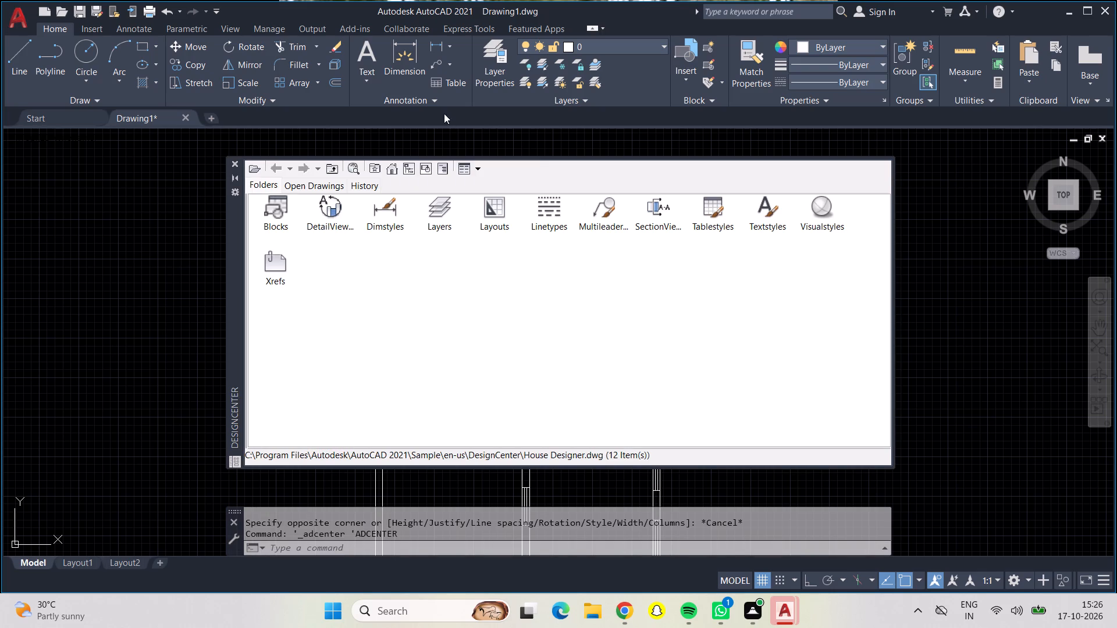
double_click(277, 202)
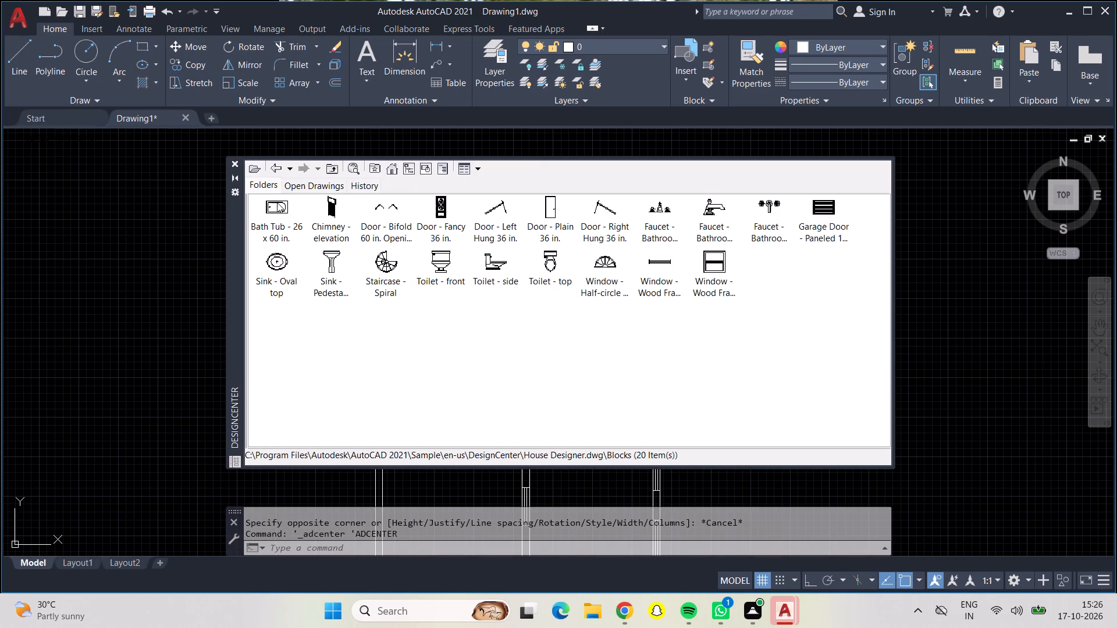
drag(554, 256, 860, 305)
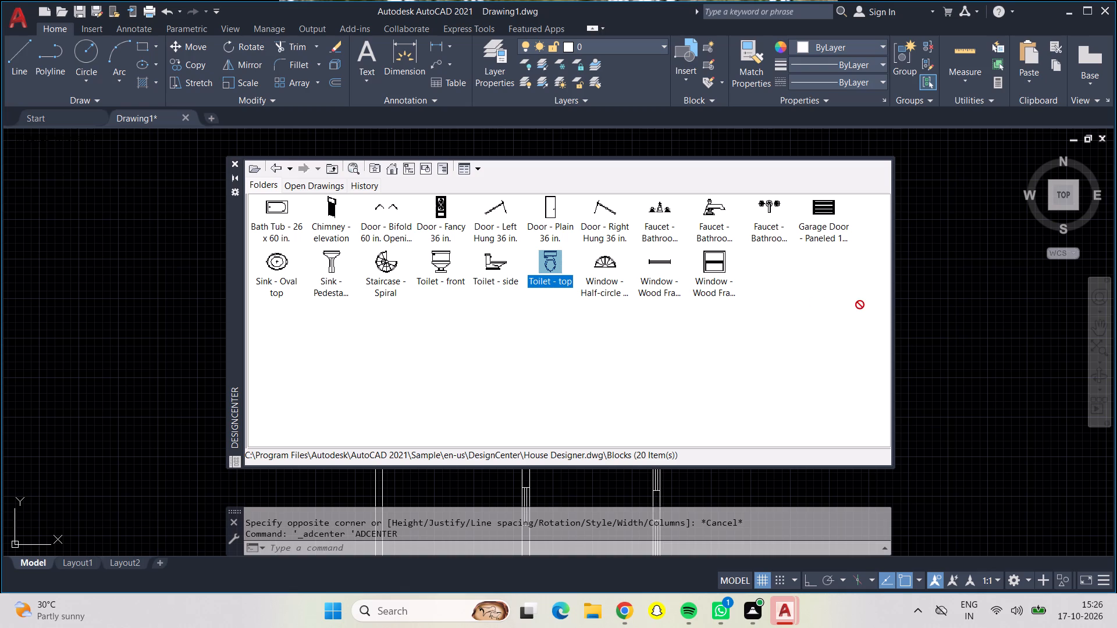
drag(860, 305, 987, 272)
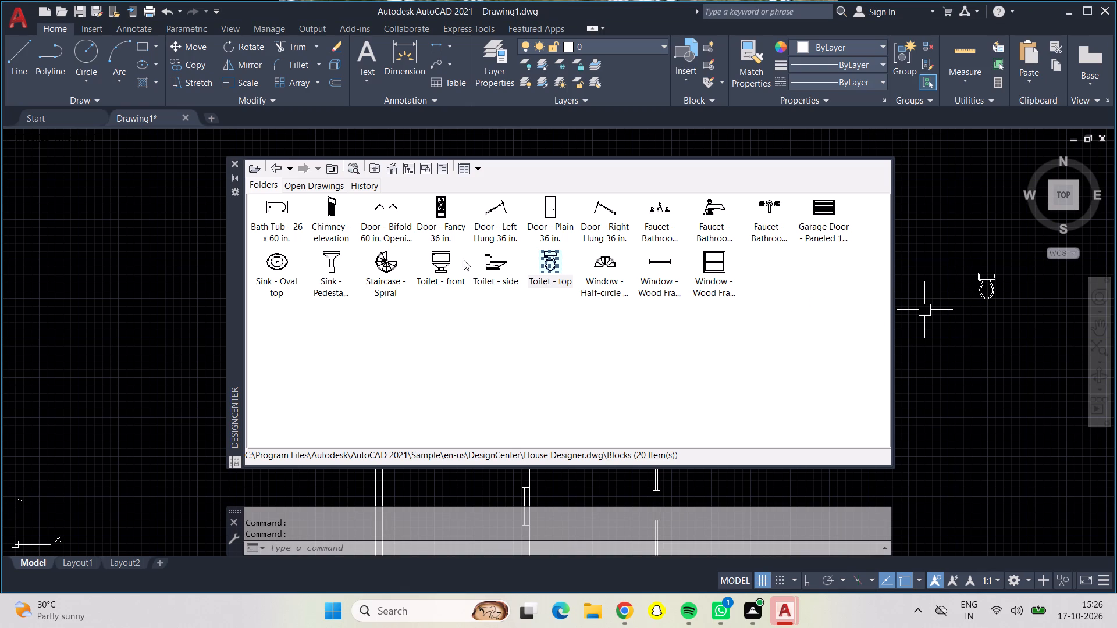
drag(548, 261, 1020, 297)
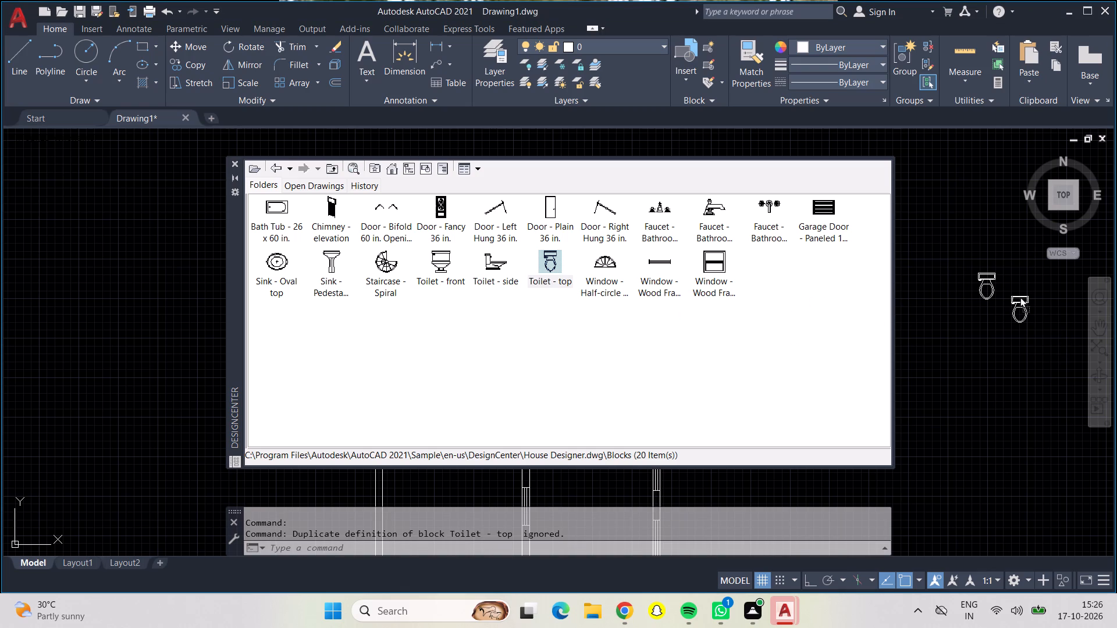
drag(1020, 297, 1027, 287)
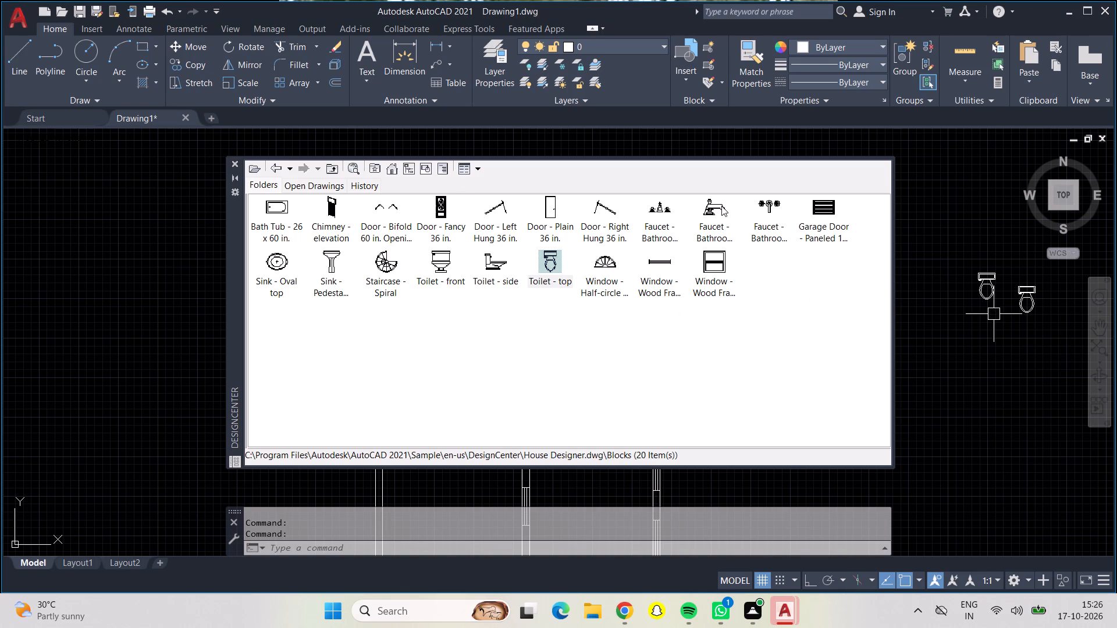
Insert two copies of the last-listed Faucet - Bathroom block south of the toilets, and close DesignCenter.
drag(768, 202, 1024, 358)
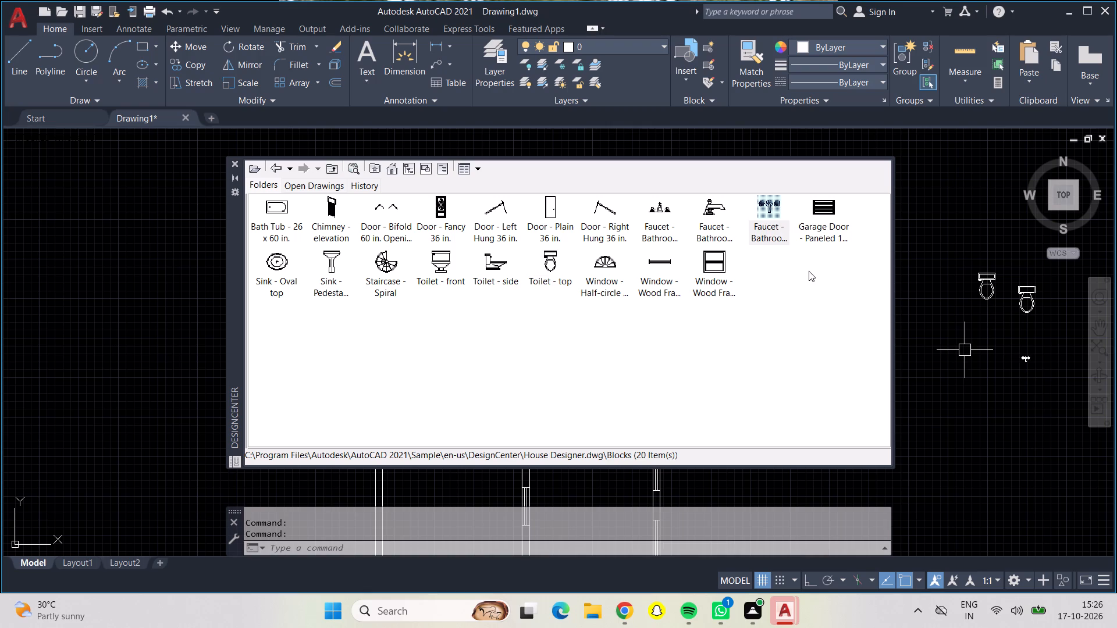
drag(762, 212, 982, 358)
click(233, 162)
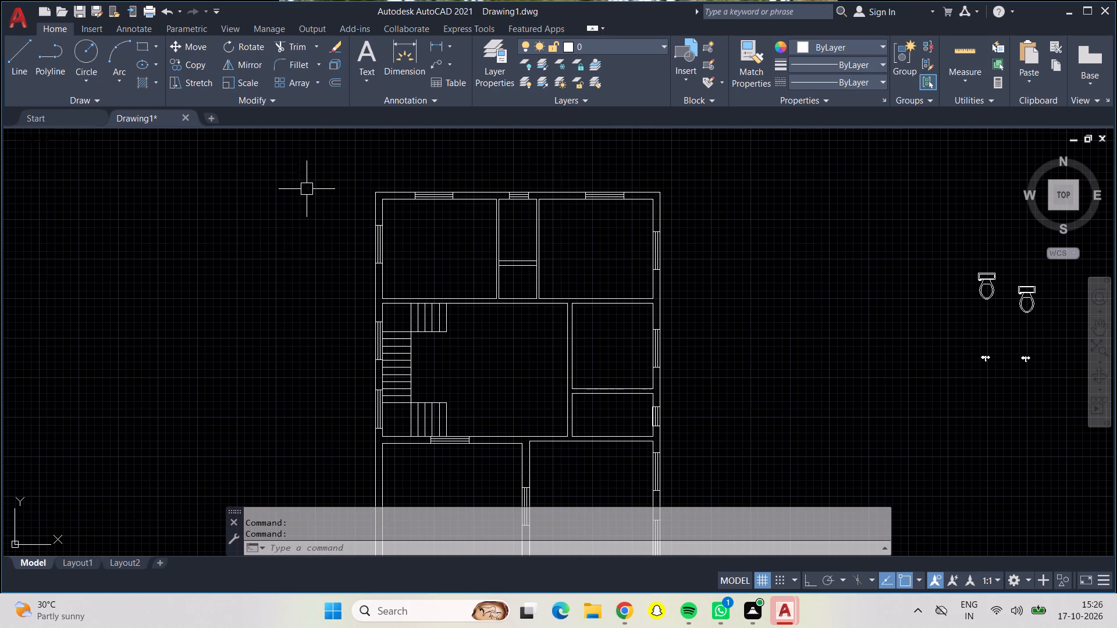
Reopen DesignCenter and open the en-us DesignCenter folder of sample drawings.
key(ctrl+2)
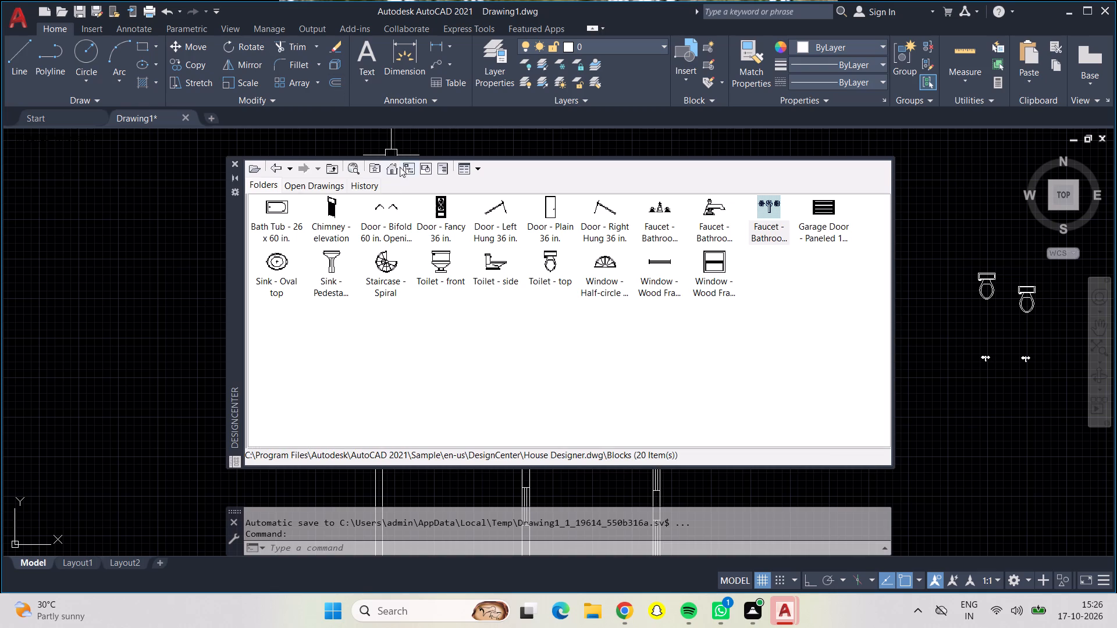
click(389, 160)
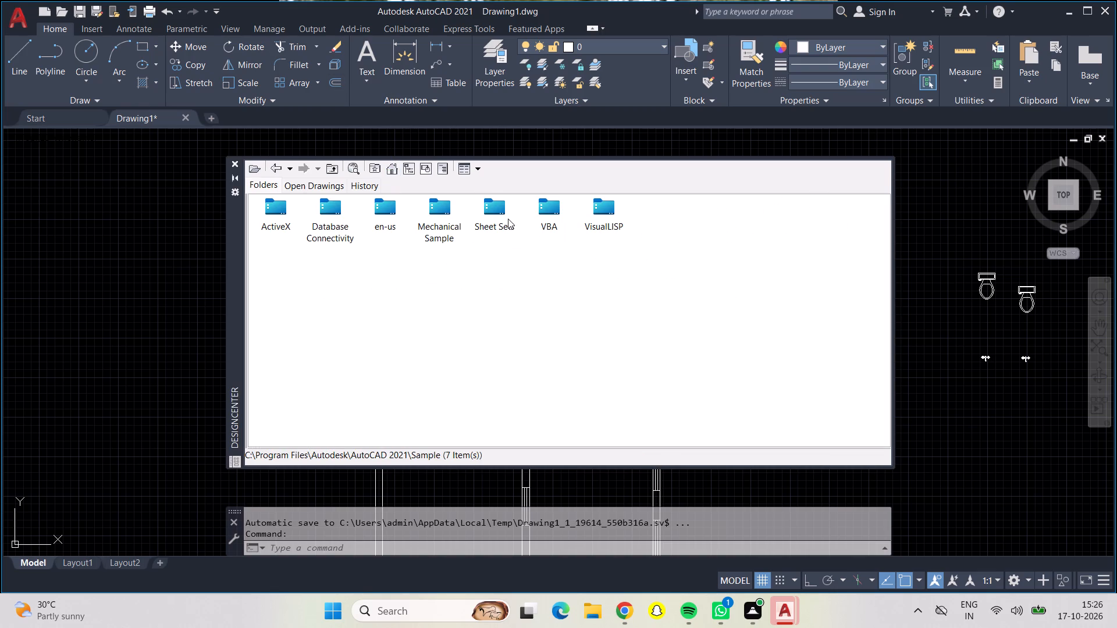
double_click(376, 214)
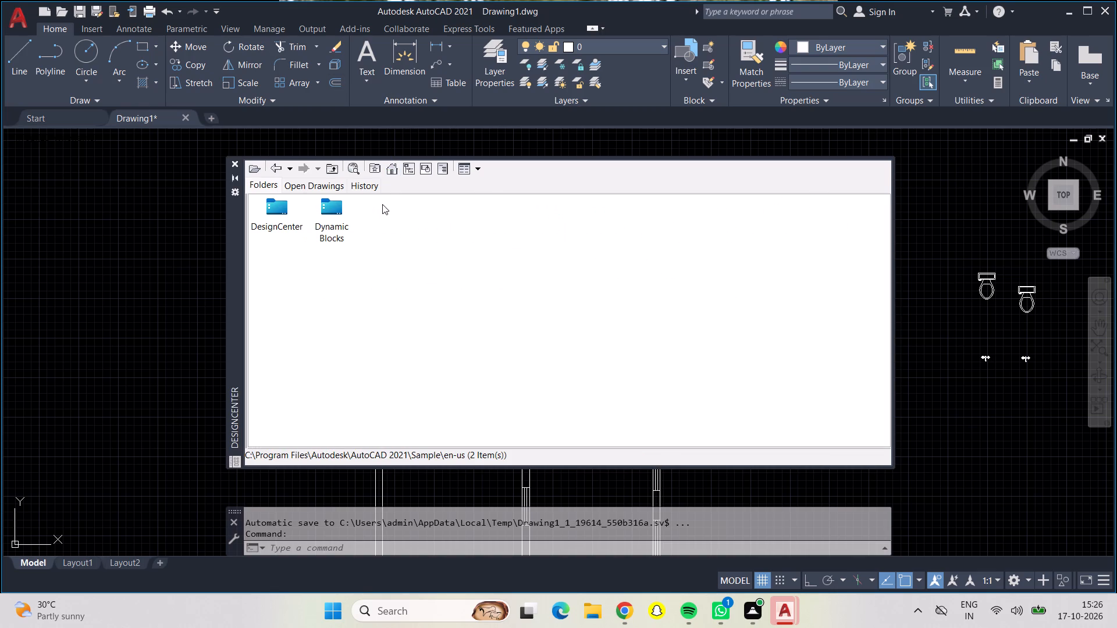
double_click(282, 204)
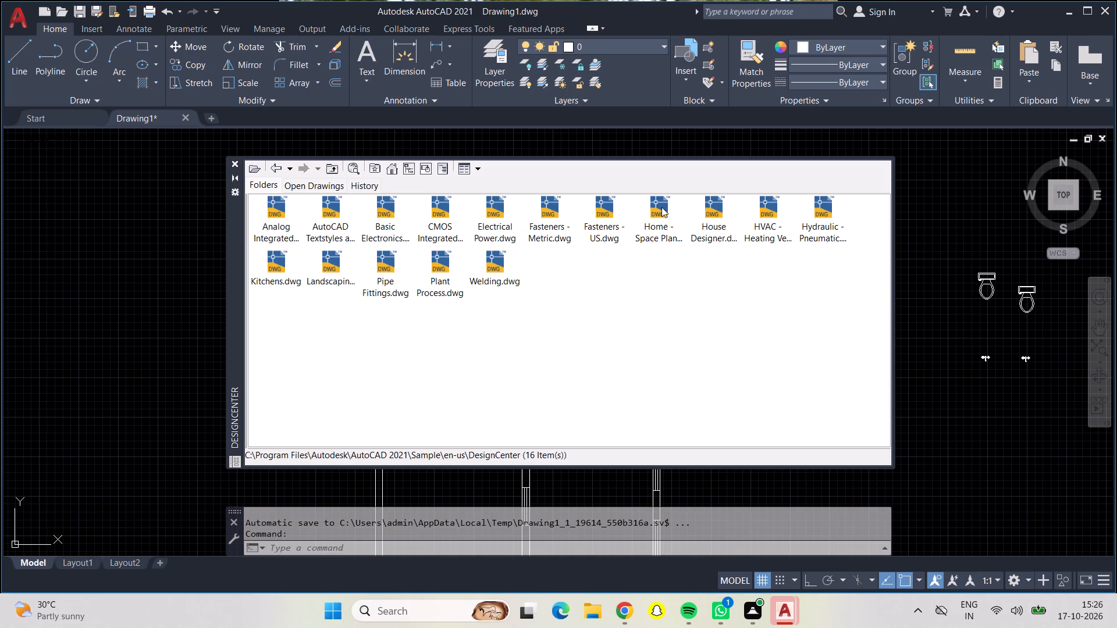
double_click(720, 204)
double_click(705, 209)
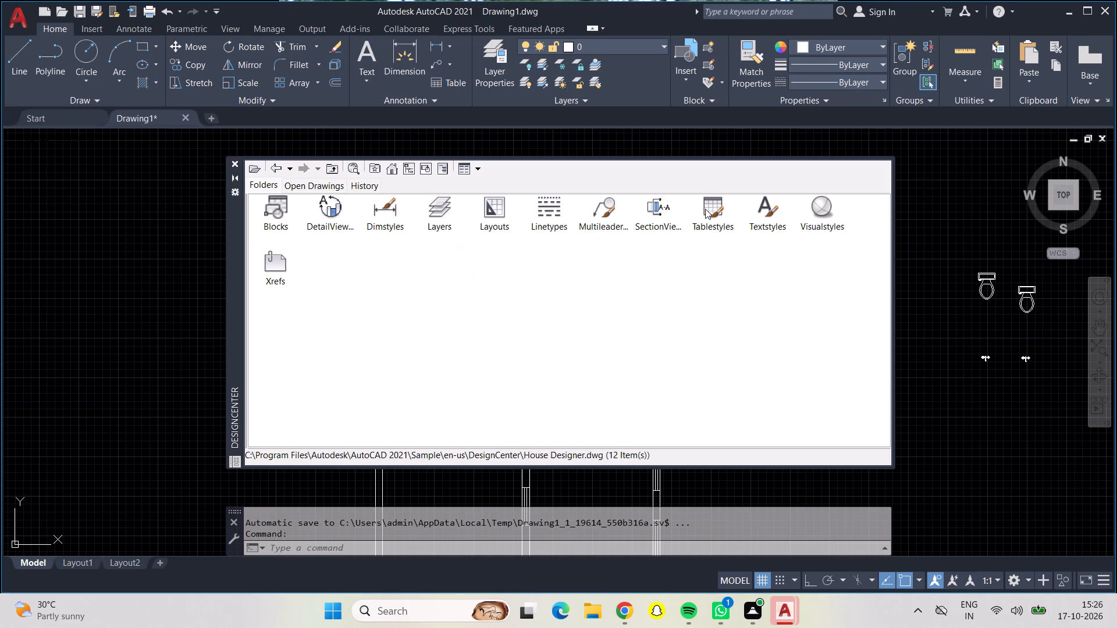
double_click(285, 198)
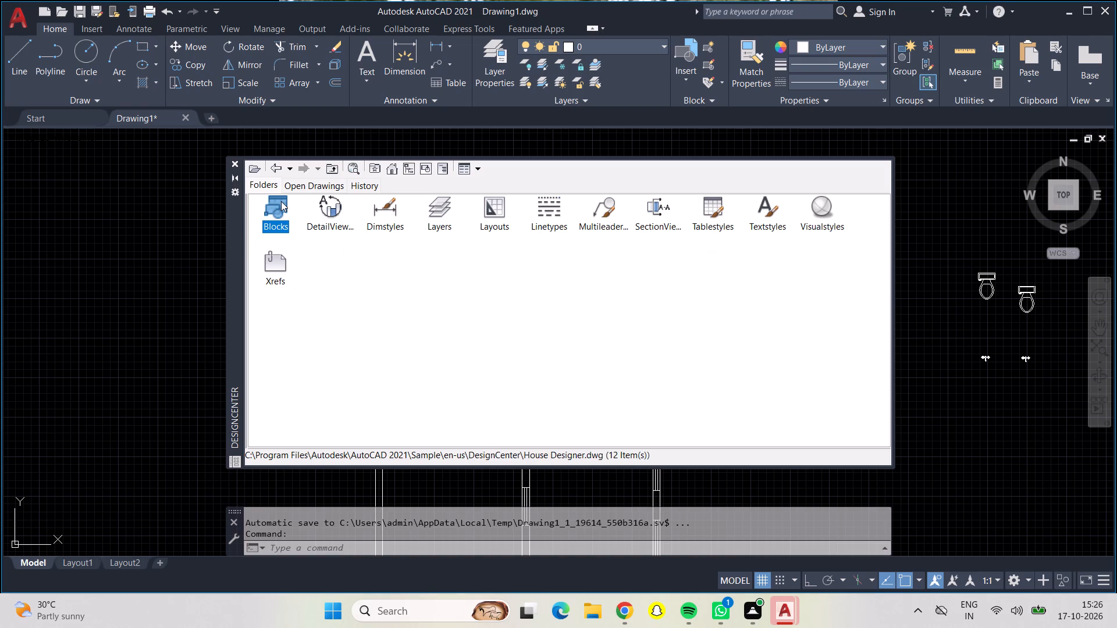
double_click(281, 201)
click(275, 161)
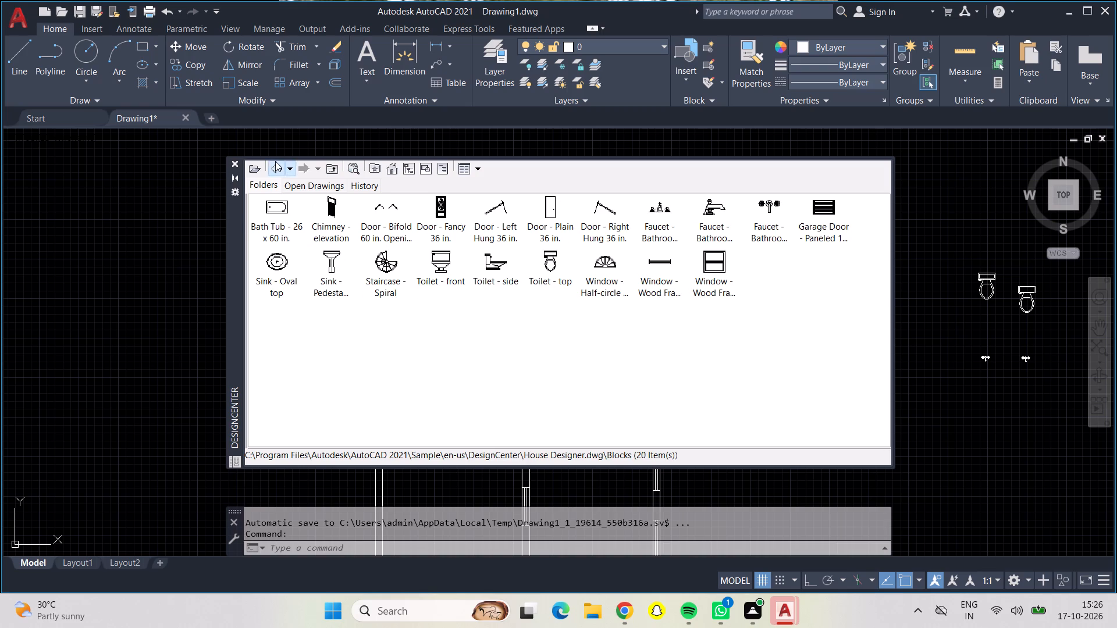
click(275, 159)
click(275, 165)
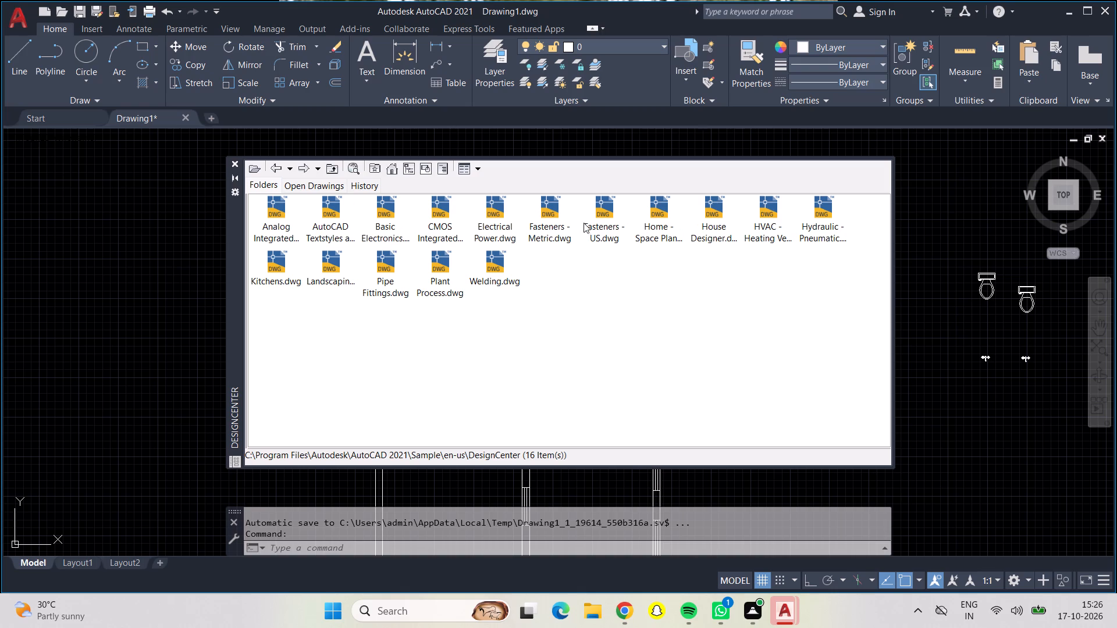
Insert one Bed - Queen block from Home - Space Planner.dwg into the empty area west of the plan.
double_click(658, 215)
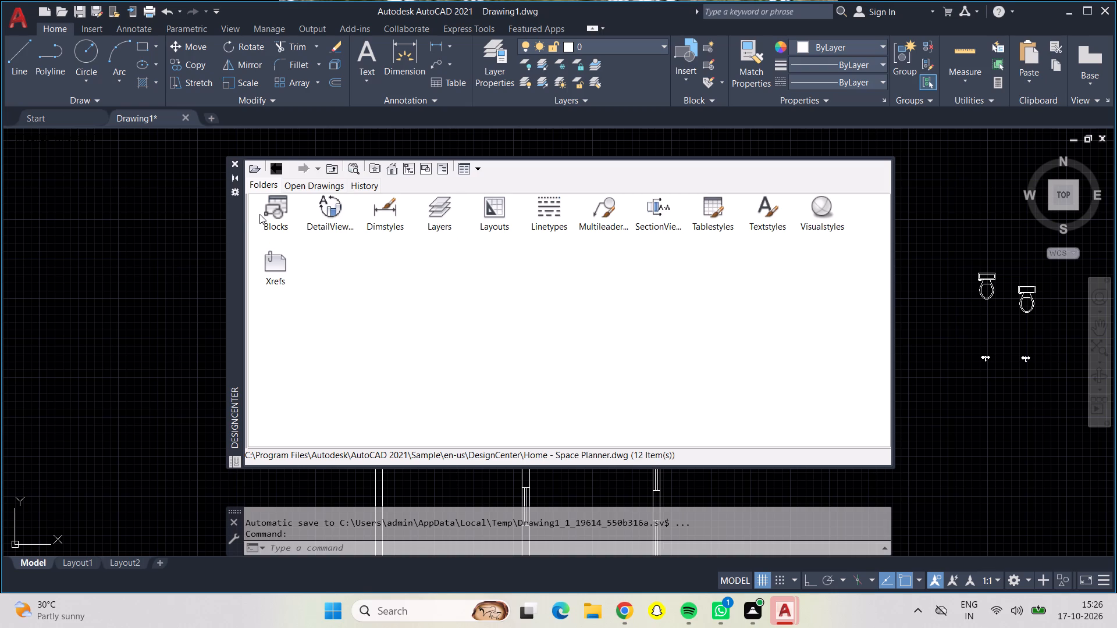
double_click(271, 216)
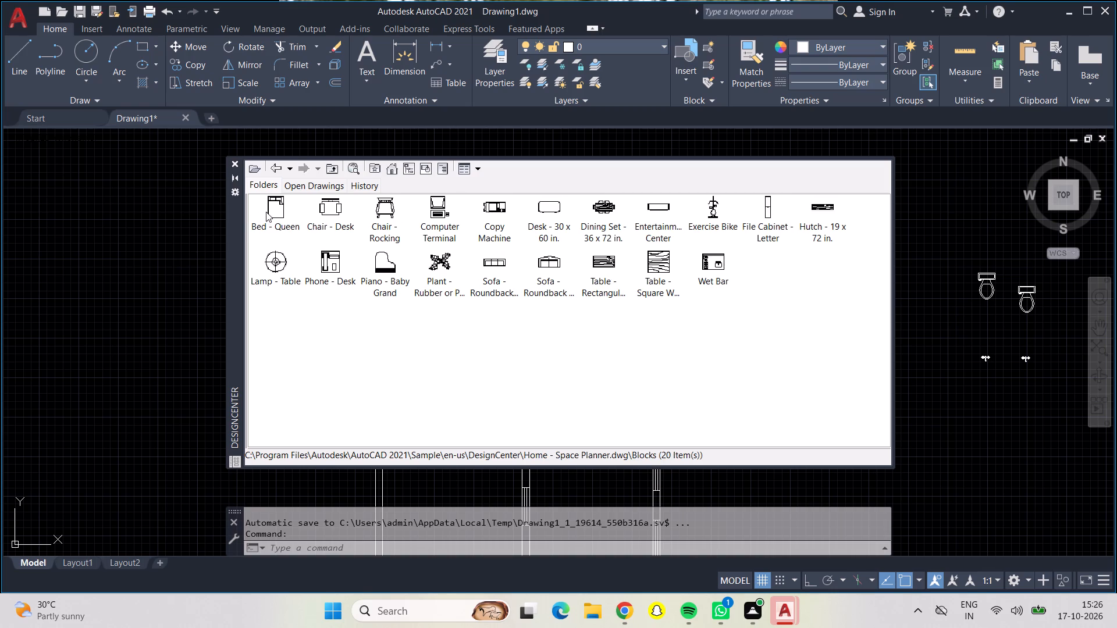
drag(273, 213, 65, 252)
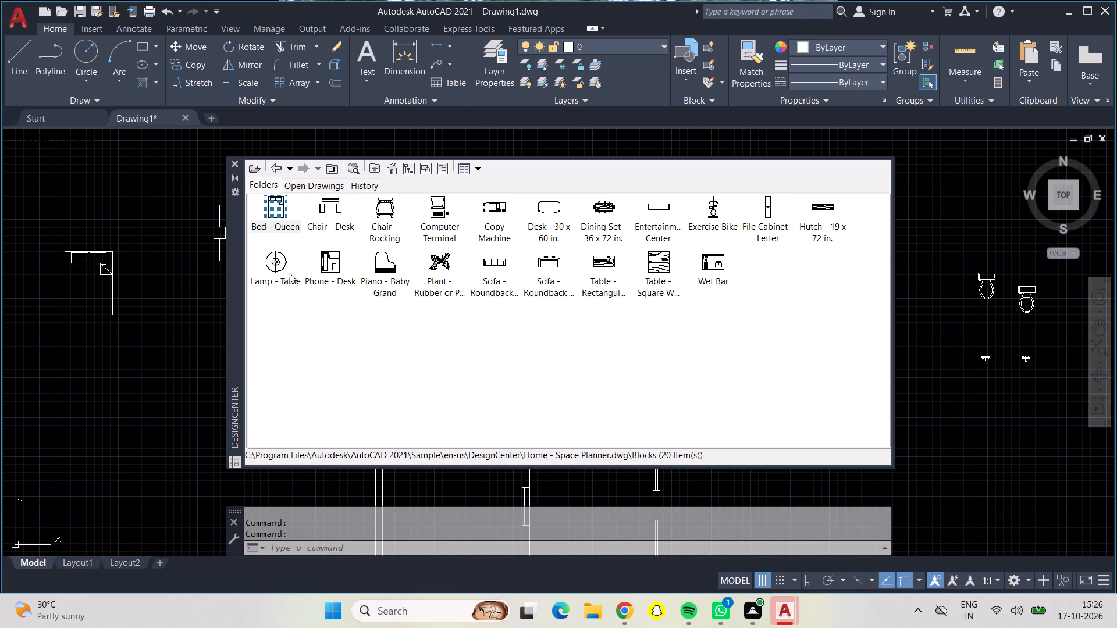
Insert two Lamp - Table blocks beside the queen bed, east of it.
drag(276, 256, 144, 274)
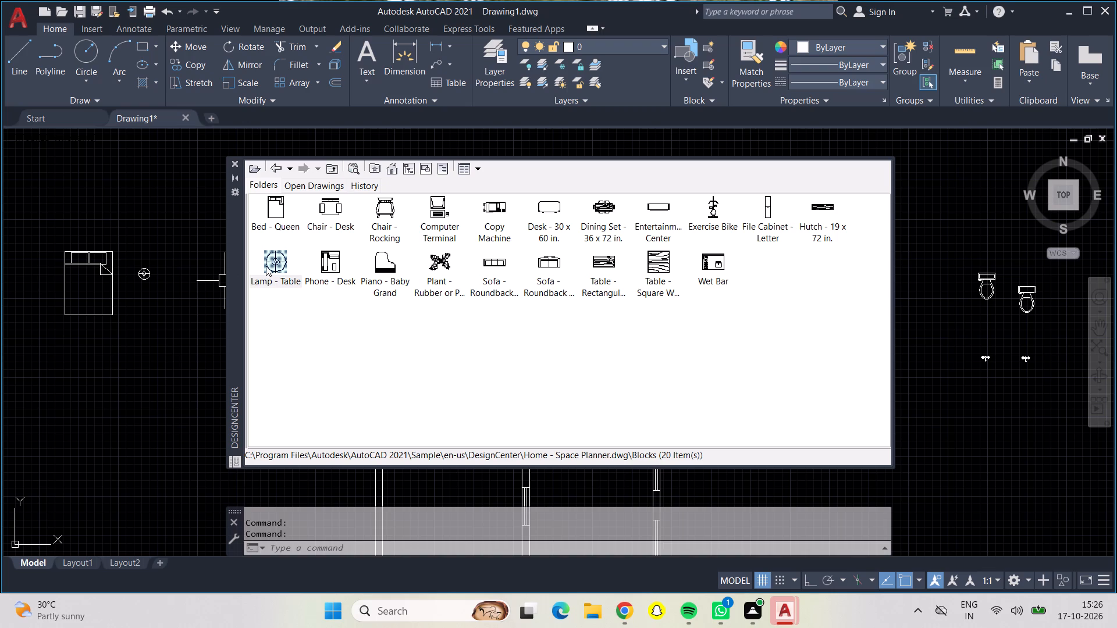
drag(266, 266, 172, 289)
Insert three Sofa - Roundback 7 ft. blocks south of the bed and lamps, outside the plan.
drag(500, 258, 248, 328)
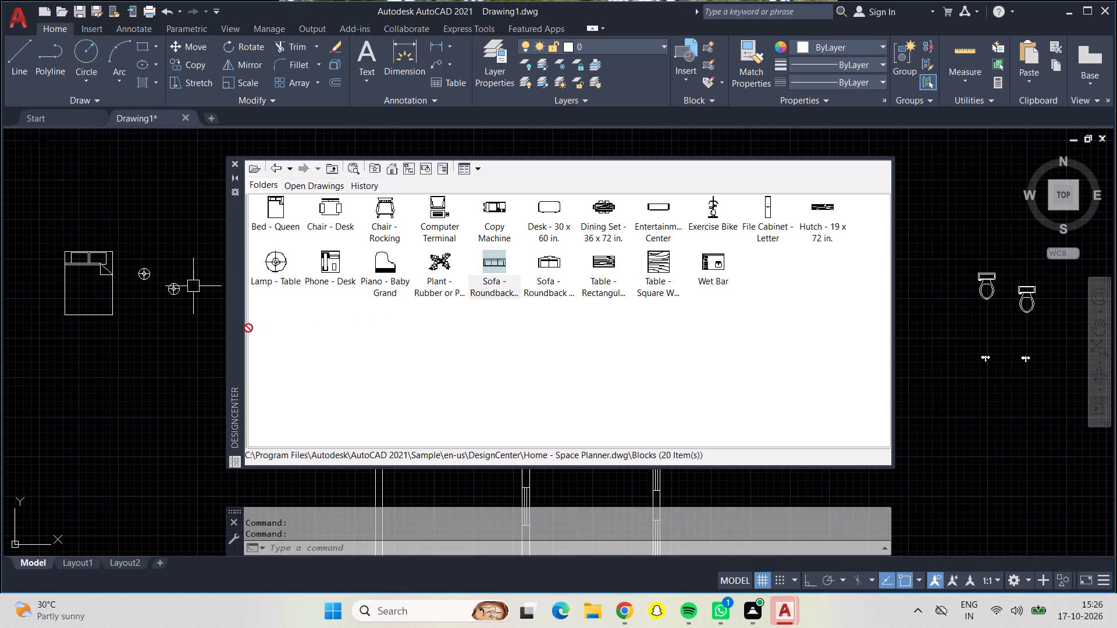
drag(248, 328, 179, 337)
drag(501, 261, 93, 392)
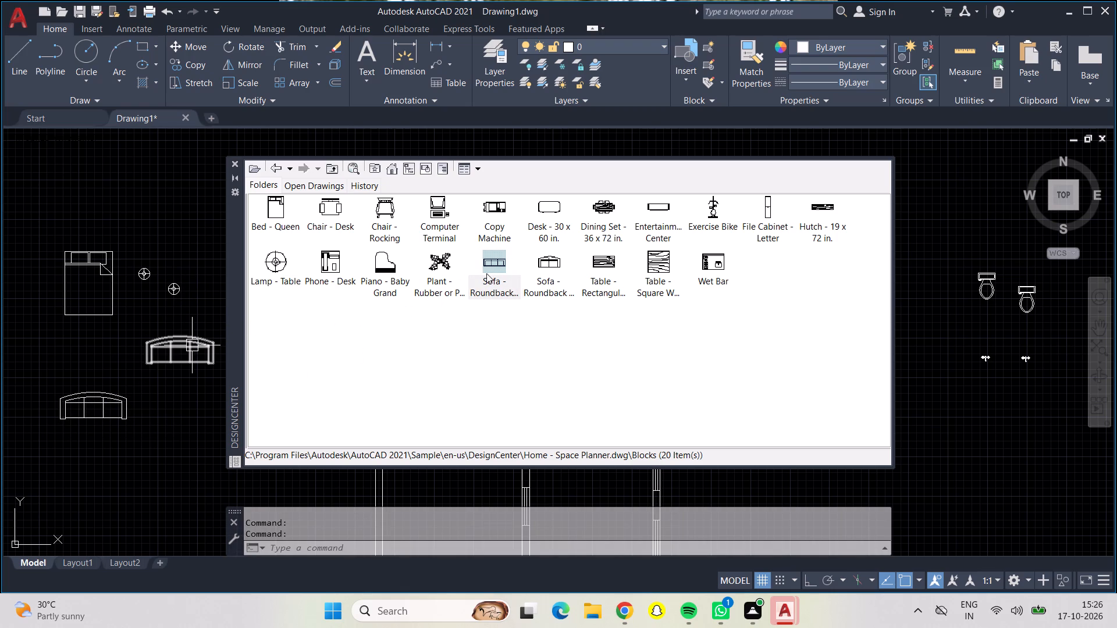
drag(495, 264, 167, 412)
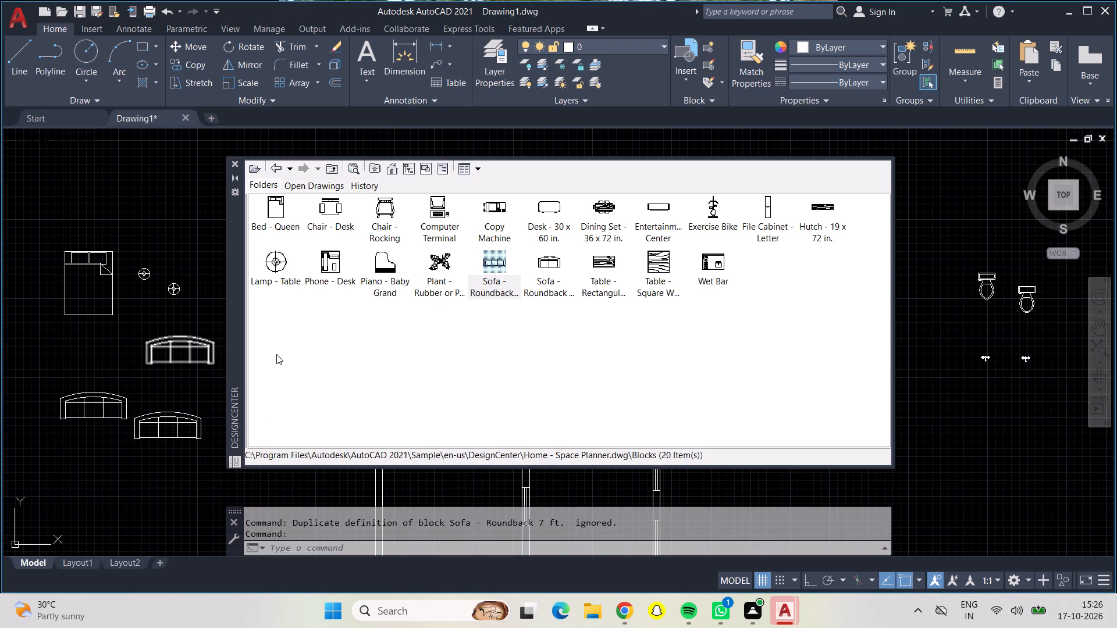
Insert two rectangular wood table blocks among the sofas west of the plan, south of the queen bed.
drag(599, 262, 192, 313)
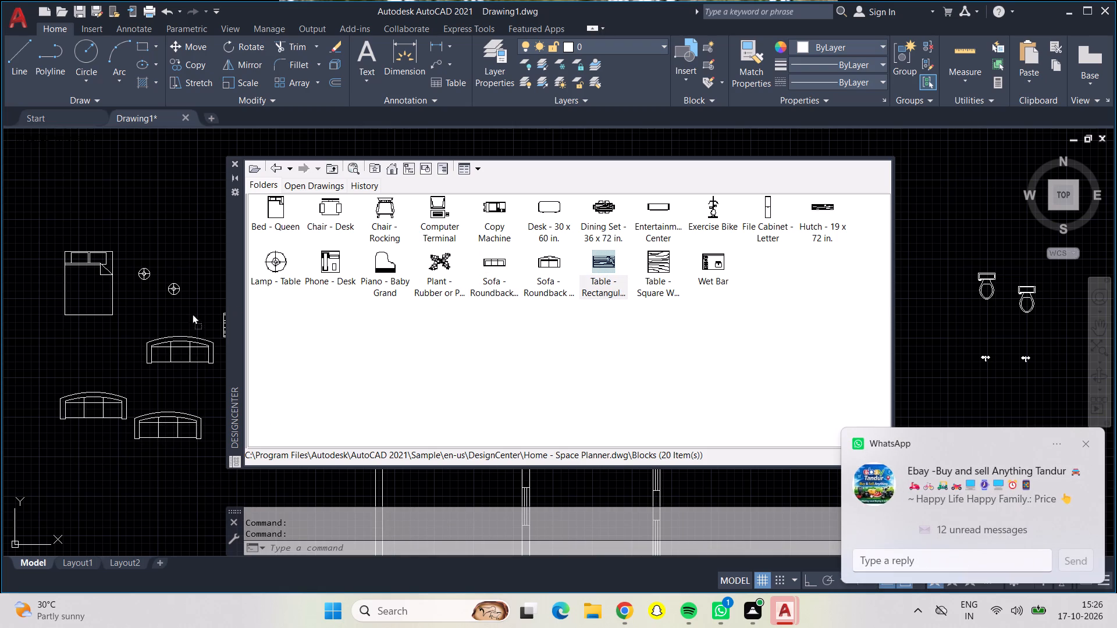
drag(192, 313, 55, 340)
drag(611, 256, 129, 377)
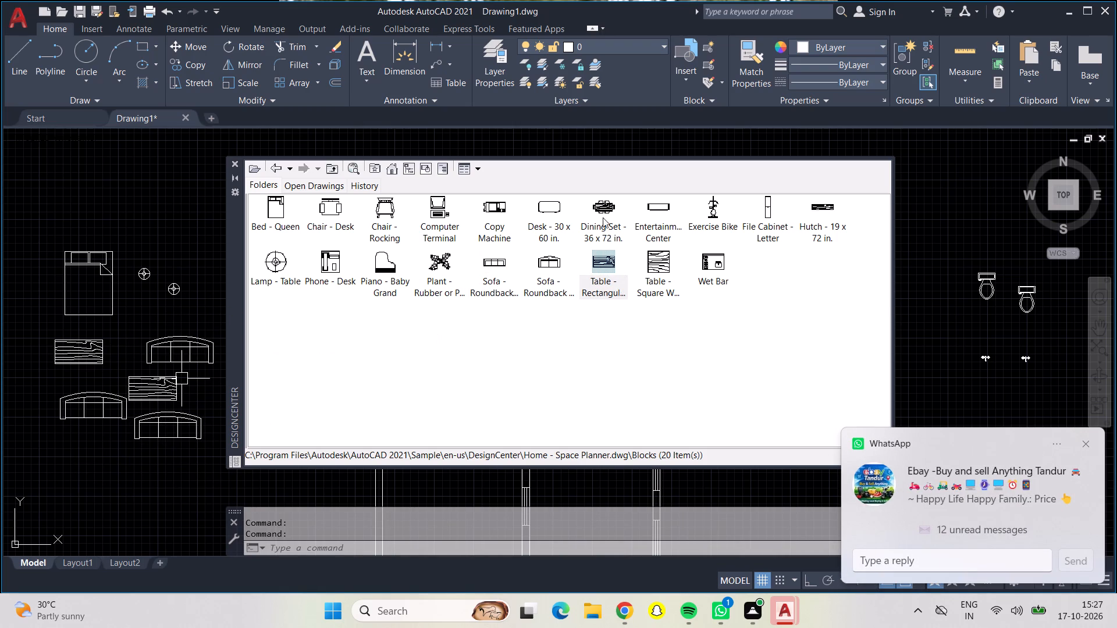
Insert one Kitchen Layout - 7 x 8 ft block from Kitchens.dwg into the empty area northeast of the plan, above the toilets.
click(279, 165)
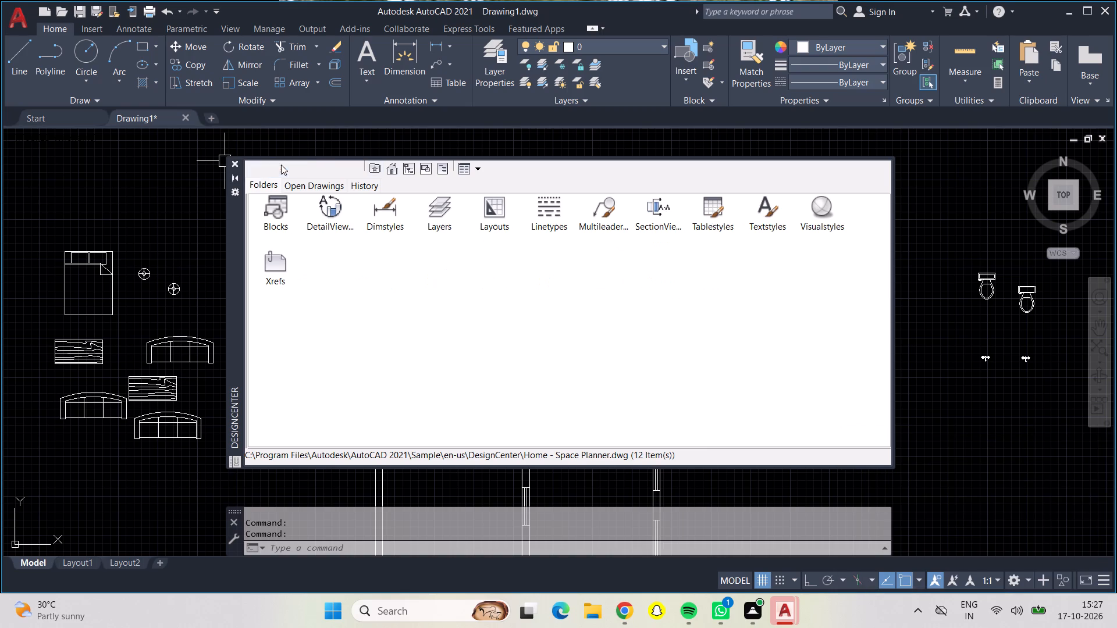
click(272, 172)
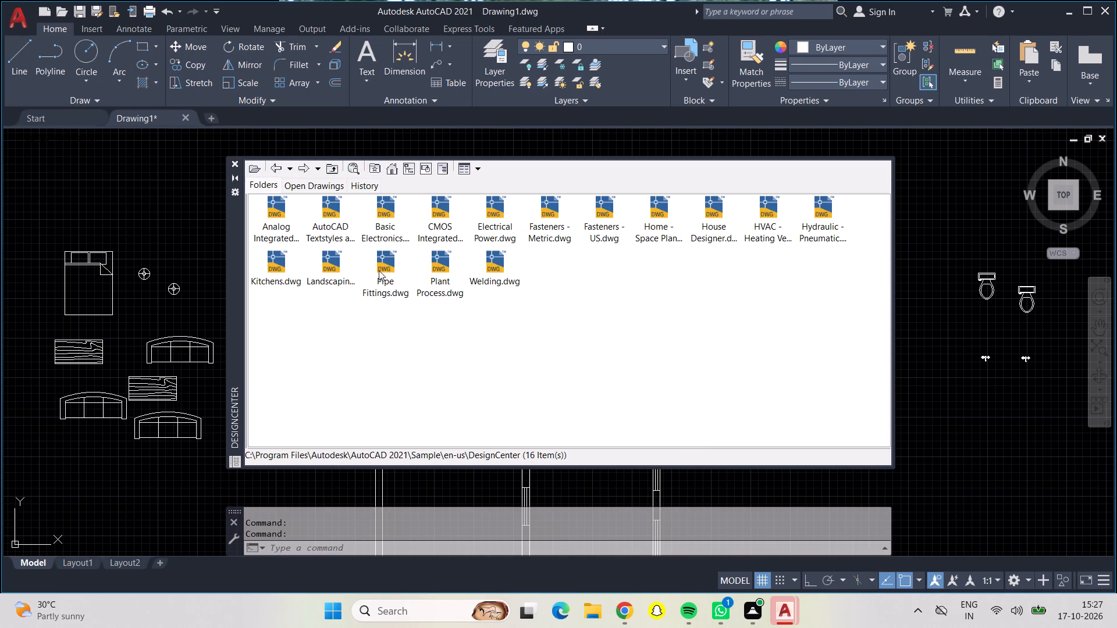
double_click(273, 267)
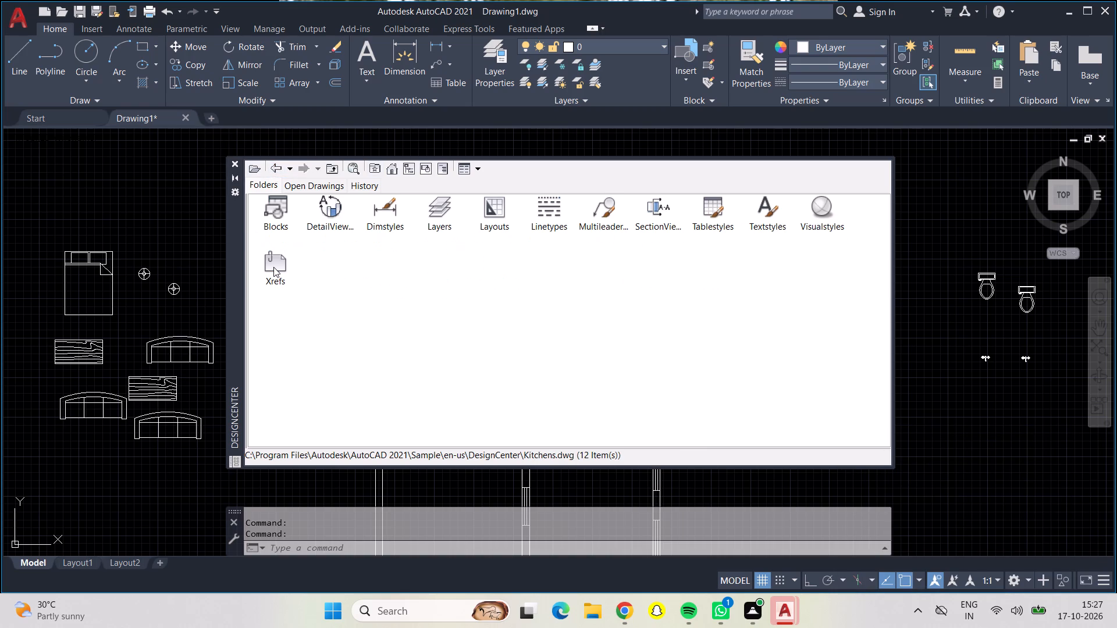
double_click(279, 212)
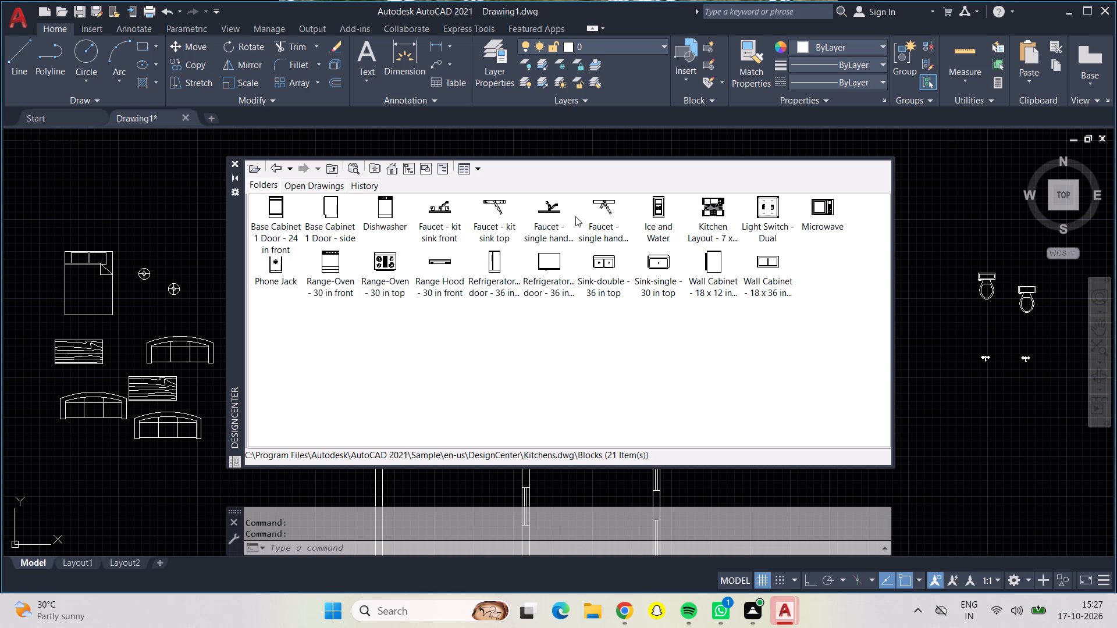
drag(714, 208, 841, 278)
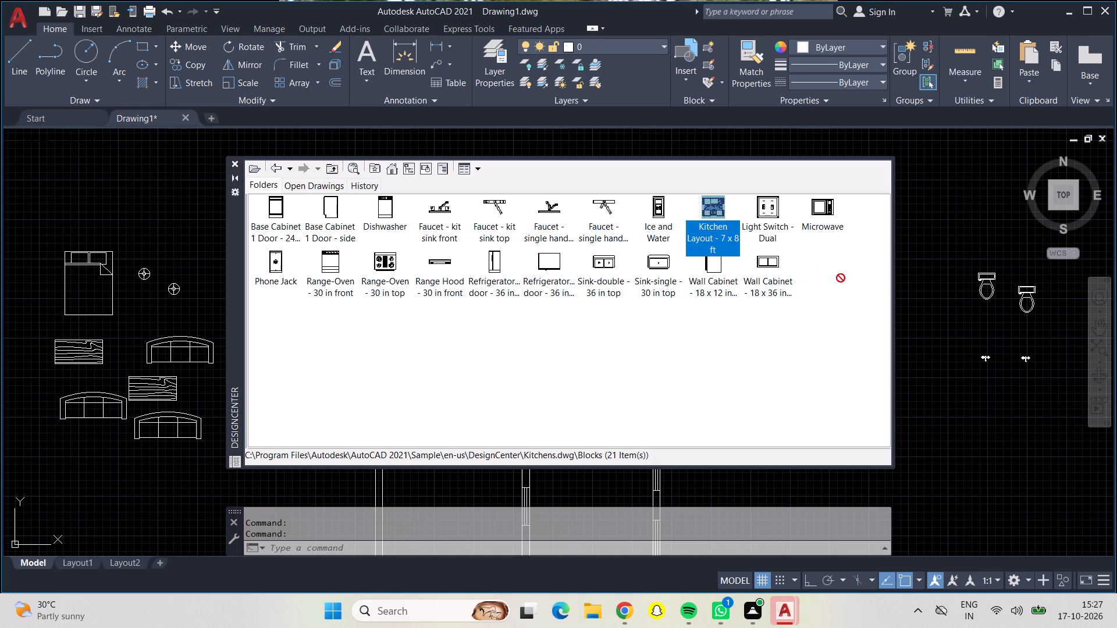
drag(841, 278, 917, 235)
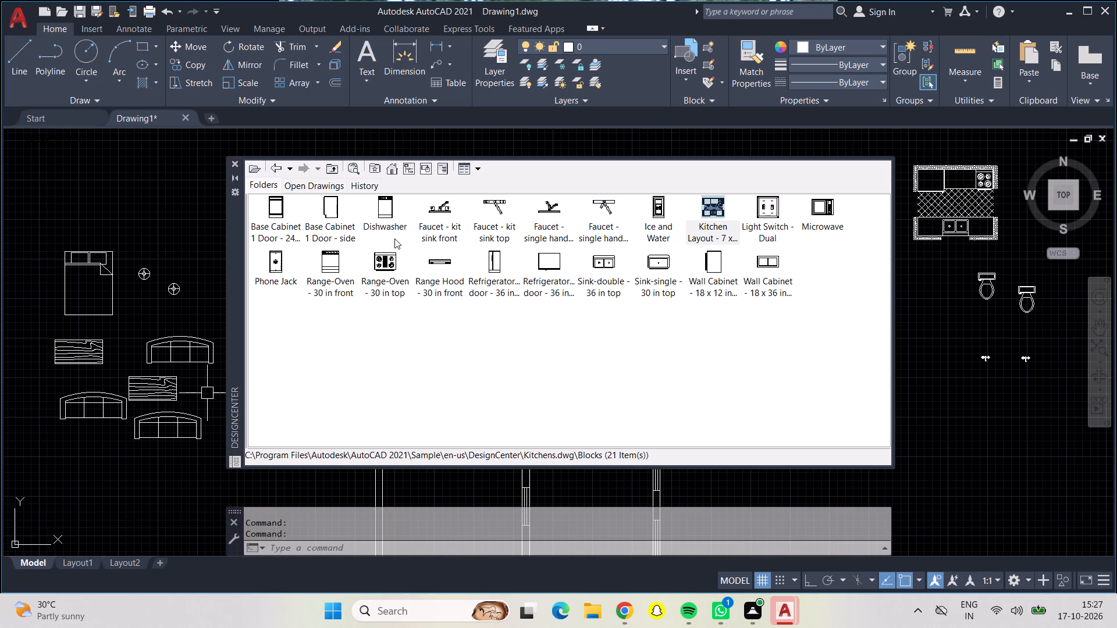
Insert one Range-Oven - 30 in top block south of the kitchen layout, just southwest of the toilets.
drag(387, 254, 939, 309)
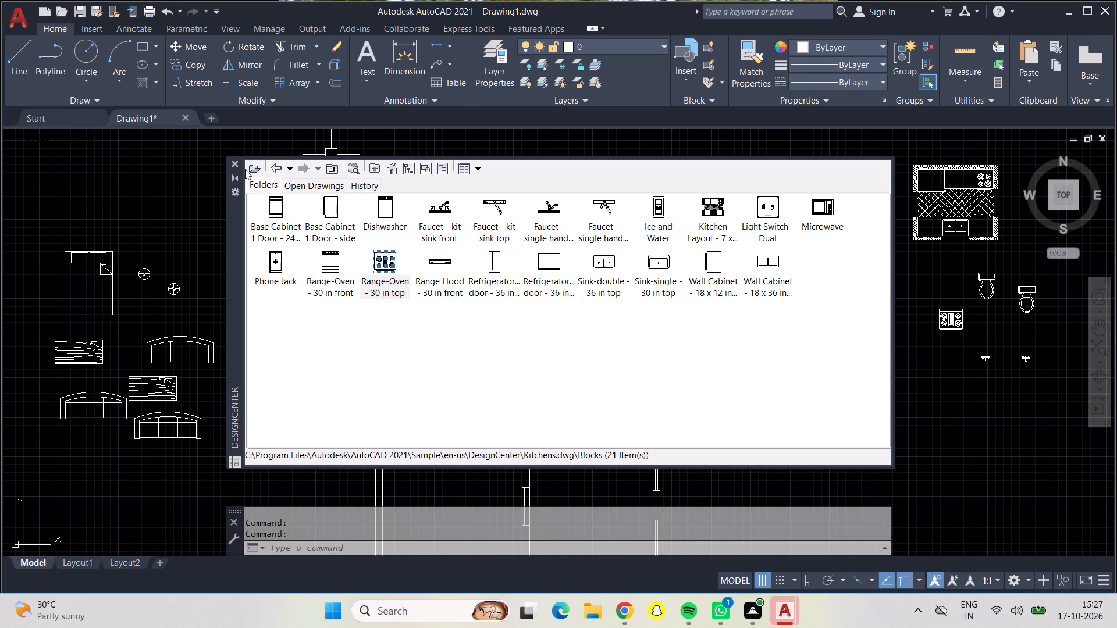
Browse the blocks in House Designer.dwg.
click(281, 168)
click(281, 167)
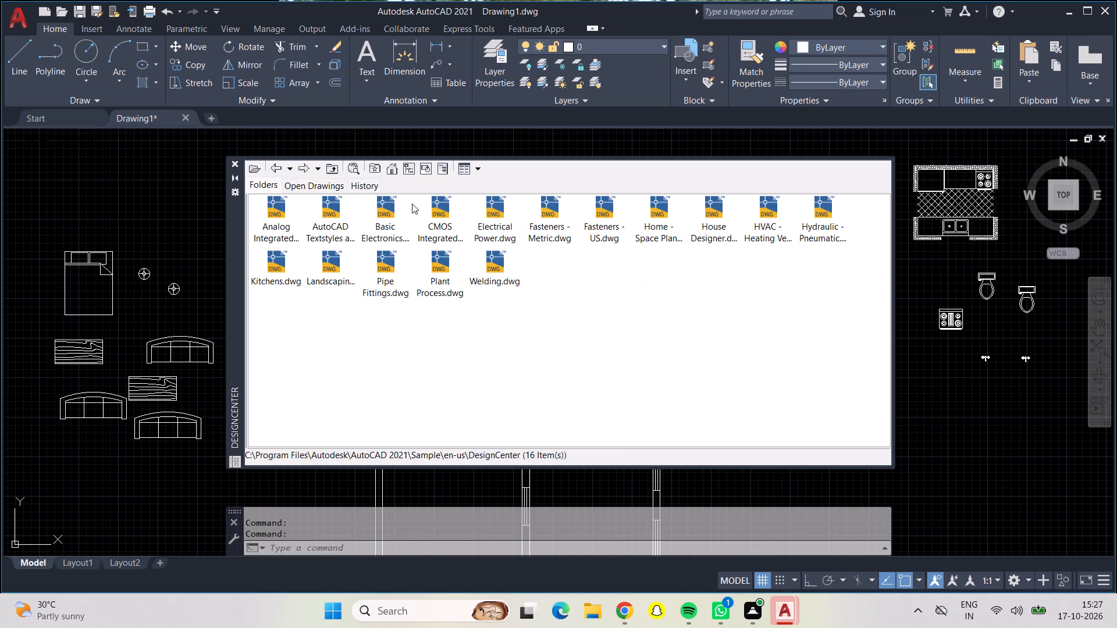
click(725, 214)
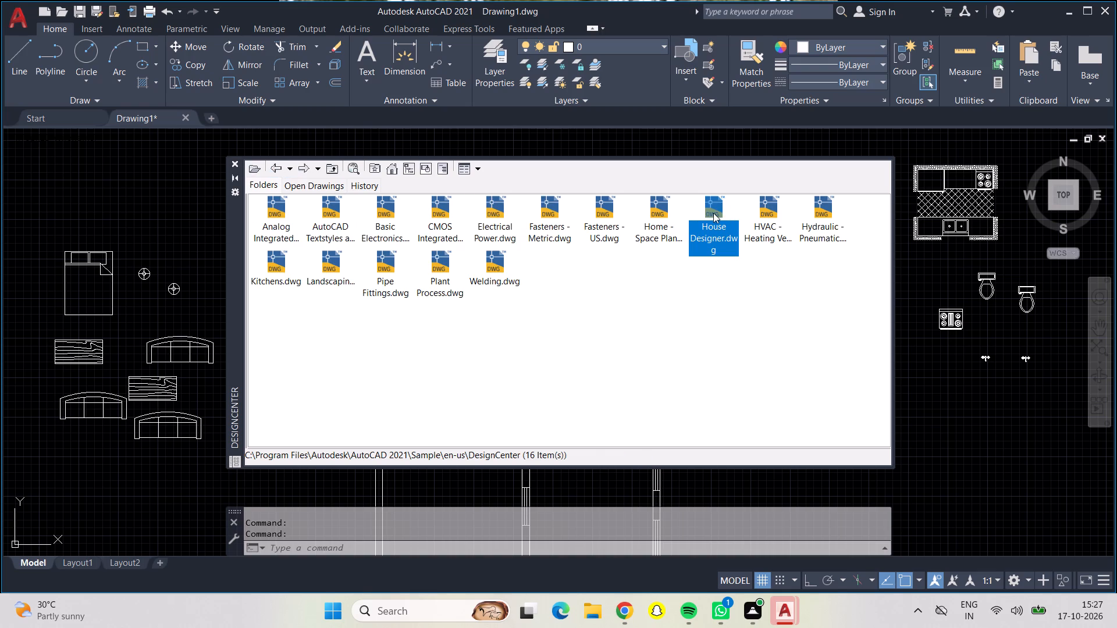
click(713, 213)
drag(713, 212, 708, 212)
click(294, 210)
click(290, 212)
double_click(273, 208)
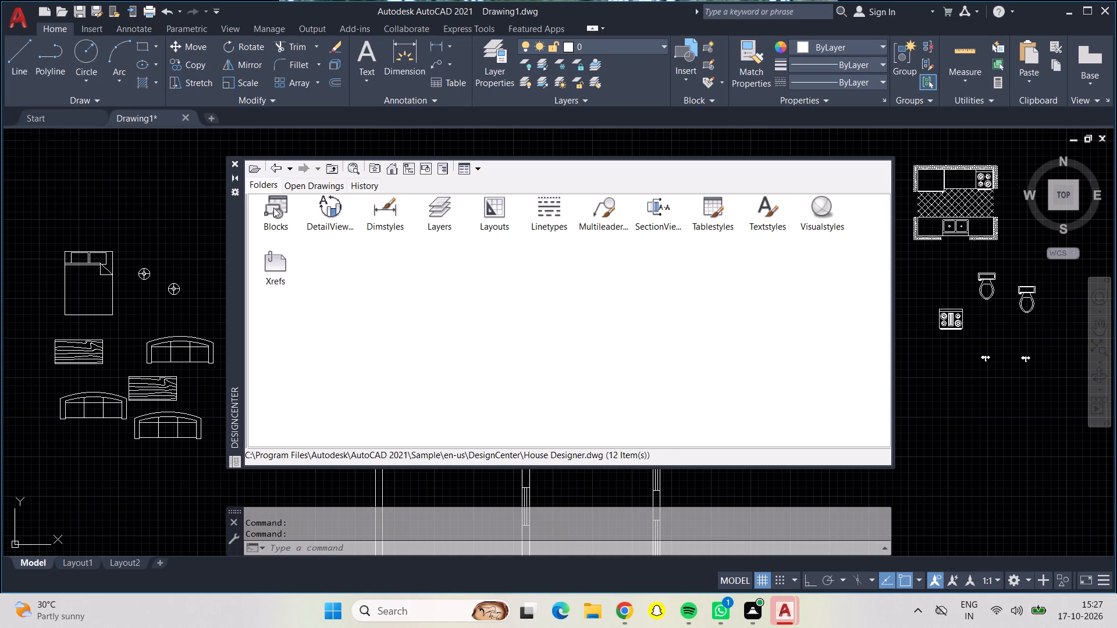
Insert one Dining Set - 36 x 72 in. block from Home - Space Planner.dwg north of the queen bed and close DesignCenter.
double_click(273, 172)
click(272, 170)
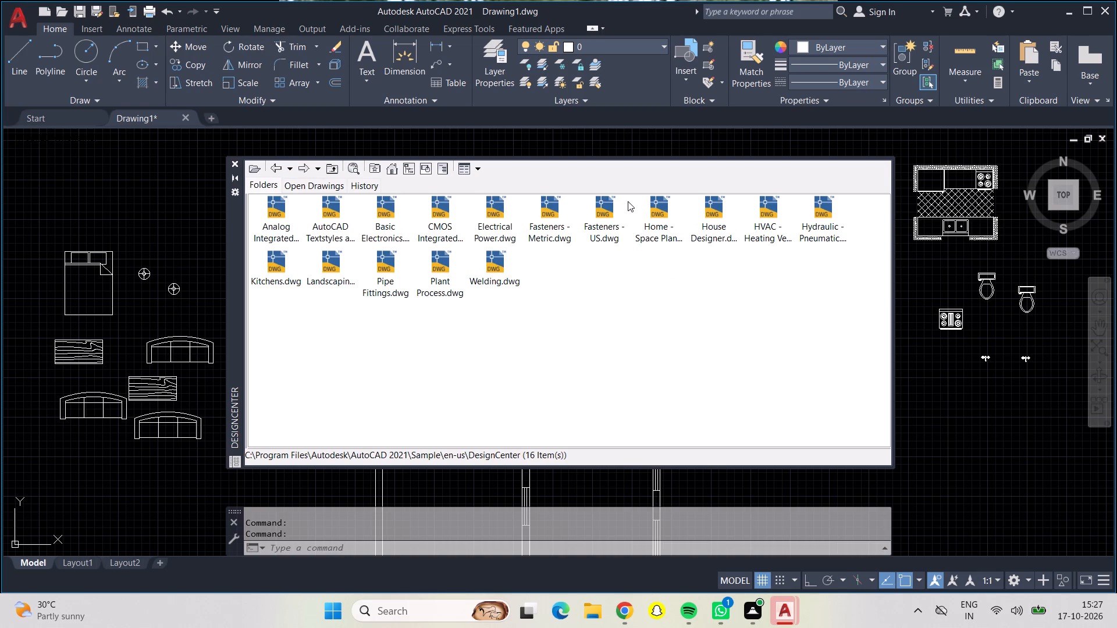
click(648, 196)
double_click(661, 207)
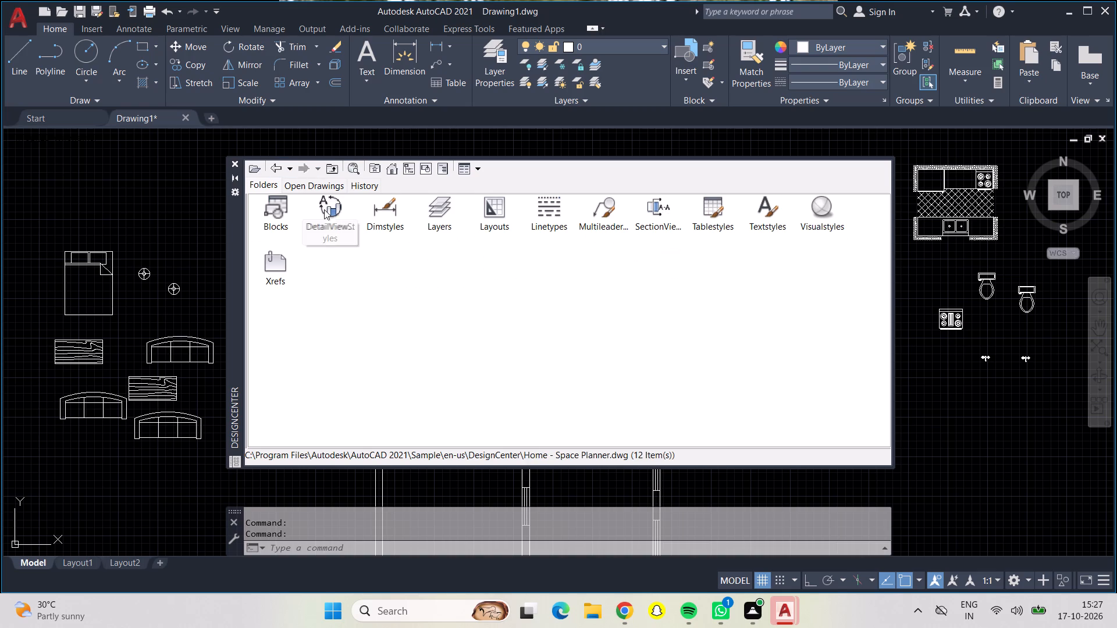
double_click(283, 201)
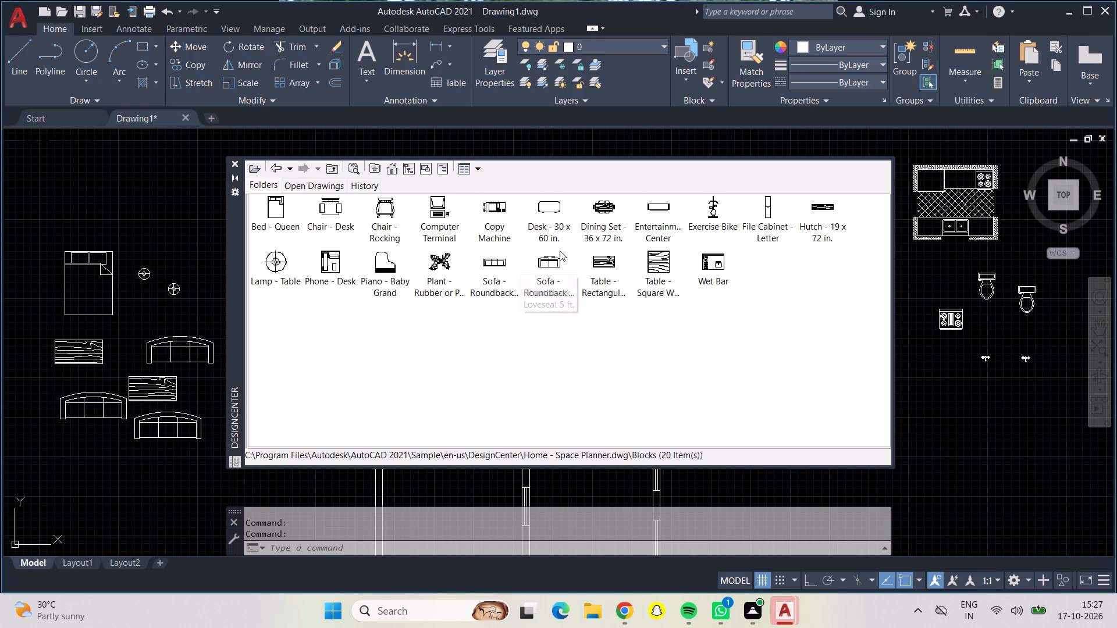
drag(597, 211, 171, 181)
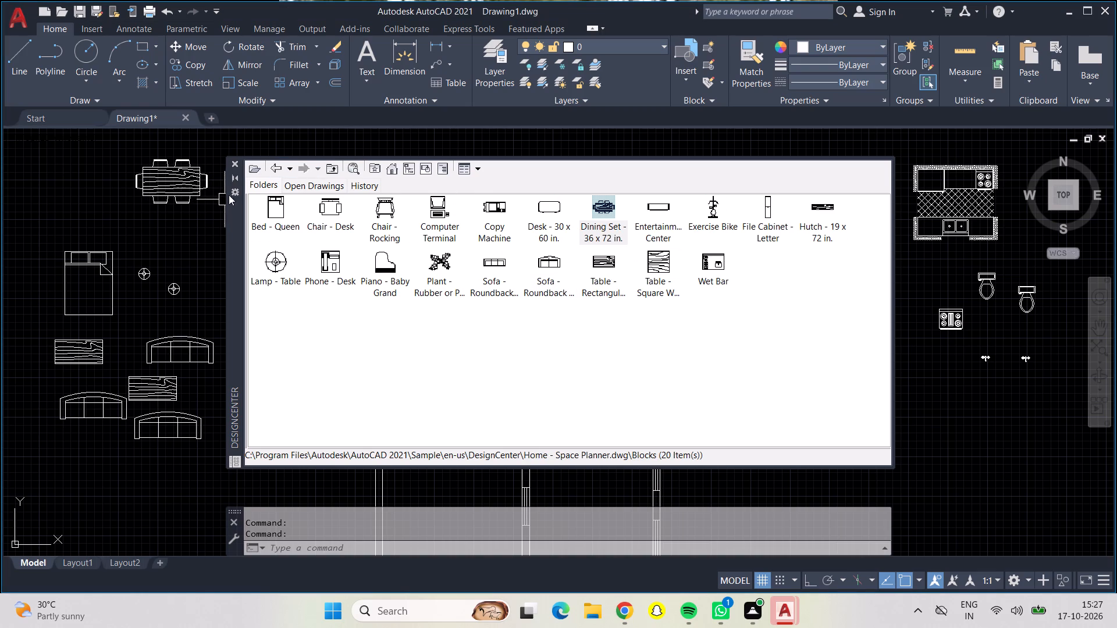
click(234, 162)
Move the table lamp nearer the queen bed to the bed's west side, touching its edge beside the pillows.
scroll(344, 231, down, 1)
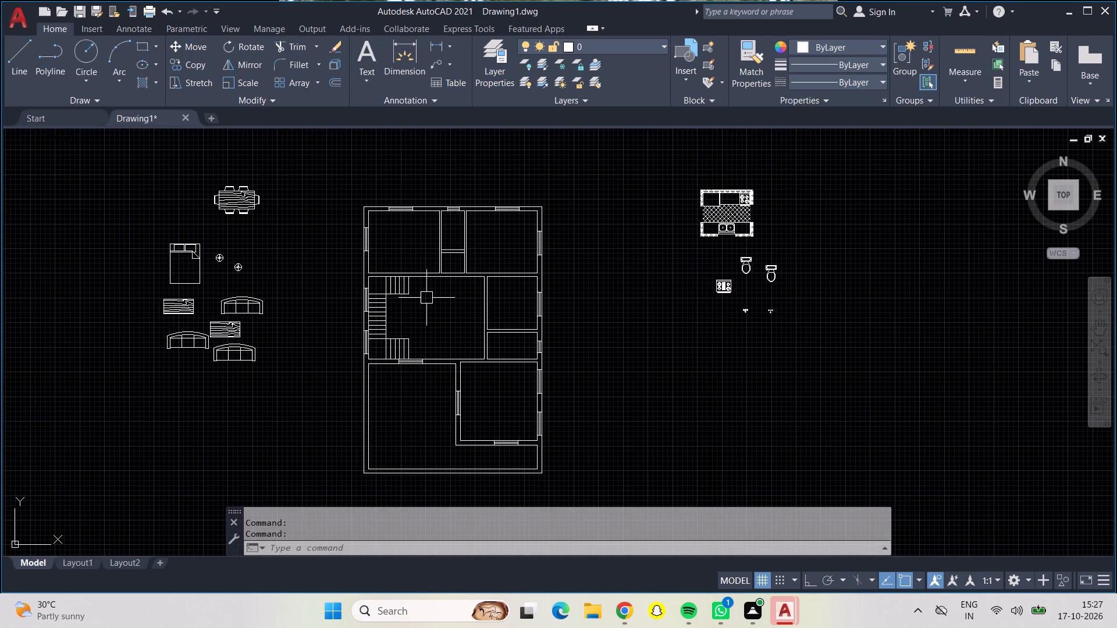
scroll(424, 298, up, 1)
middle_drag(421, 299, 465, 341)
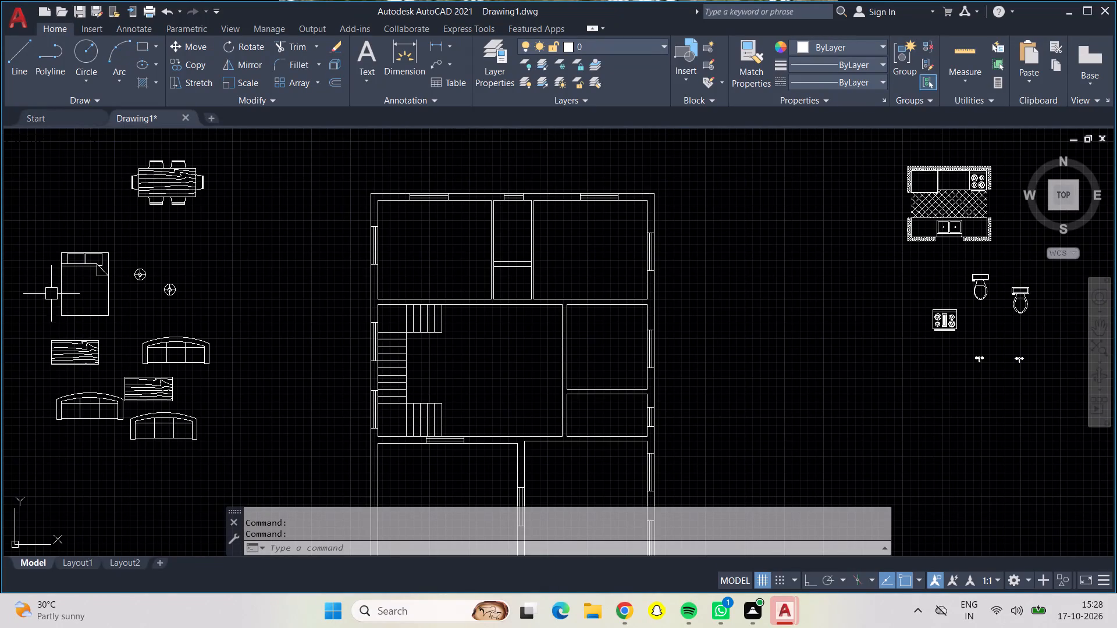
scroll(131, 274, down, 1)
scroll(131, 274, up, 2)
scroll(132, 247, down, 1)
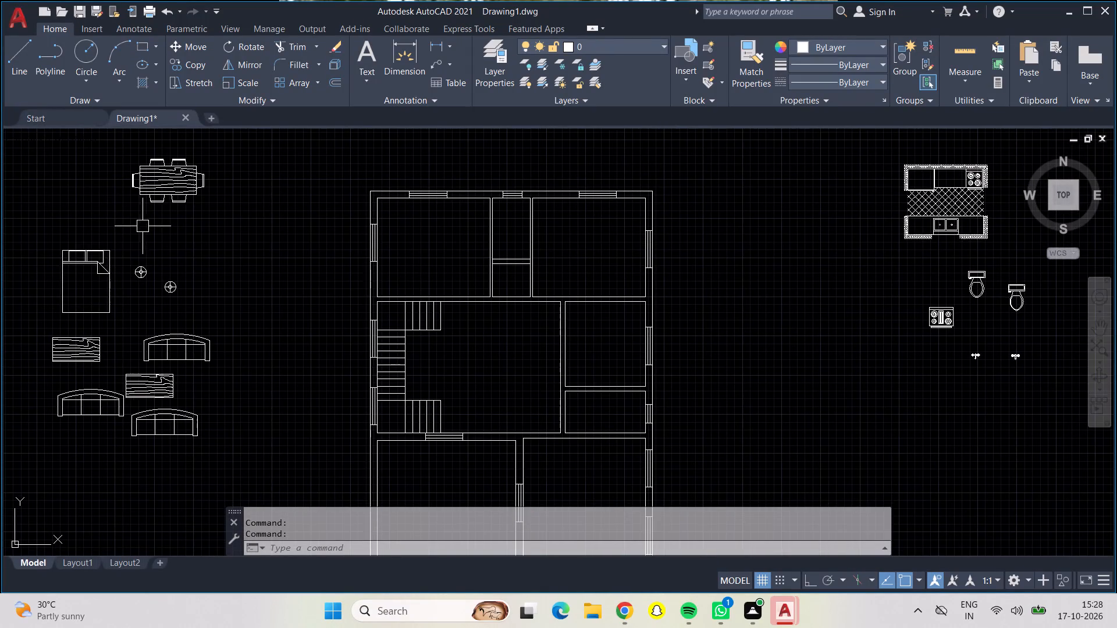
scroll(144, 230, up, 3)
scroll(144, 230, down, 1)
scroll(144, 230, up, 1)
scroll(144, 246, down, 1)
middle_drag(154, 256, 472, 270)
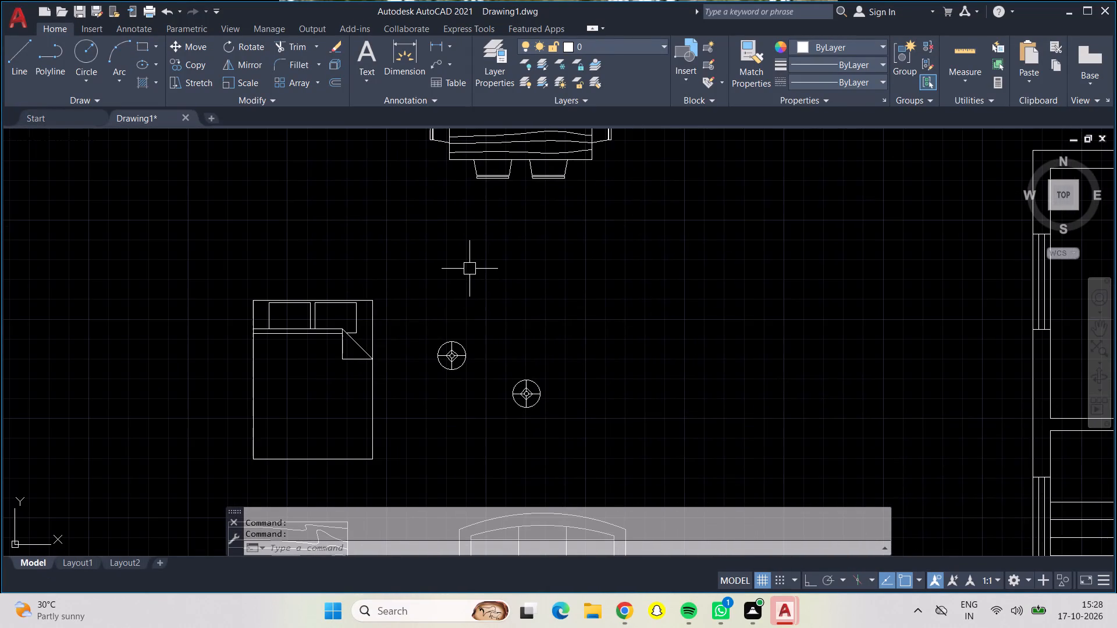
click(452, 362)
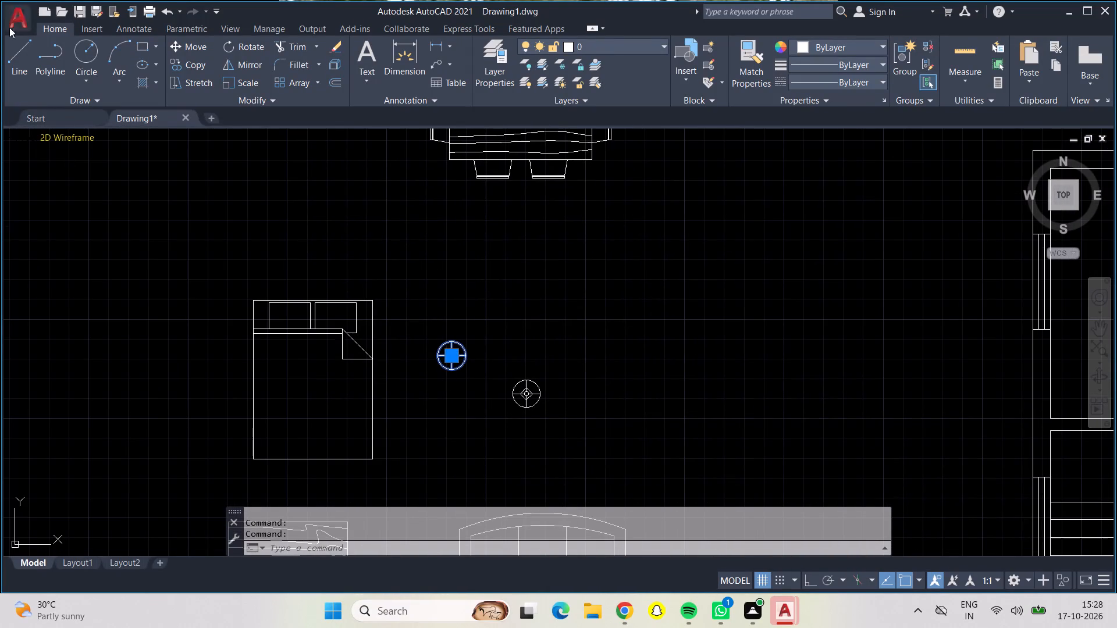
click(193, 44)
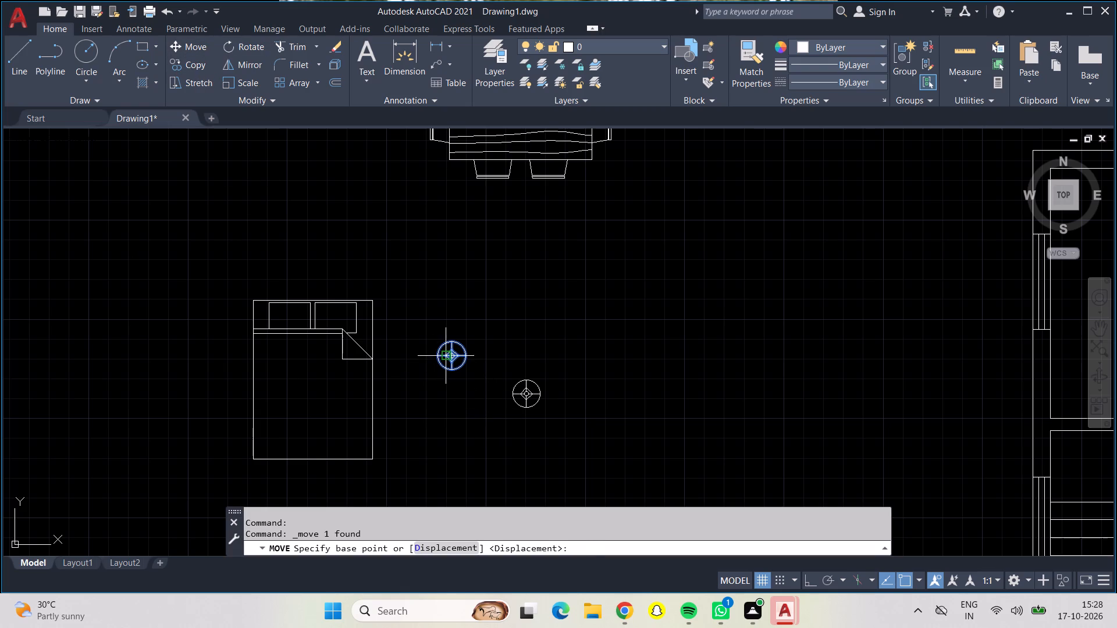
click(446, 356)
scroll(247, 315, up, 4)
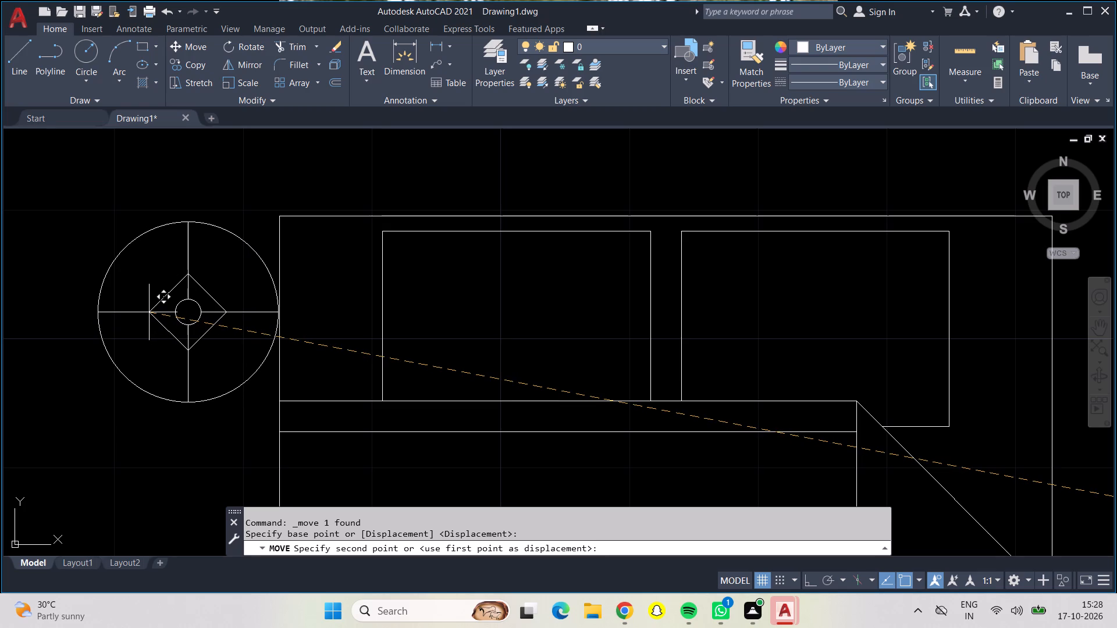
click(149, 312)
Move the other table lamp to the queen bed's east side, beside the pillows and level with the first lamp.
scroll(232, 342, down, 2)
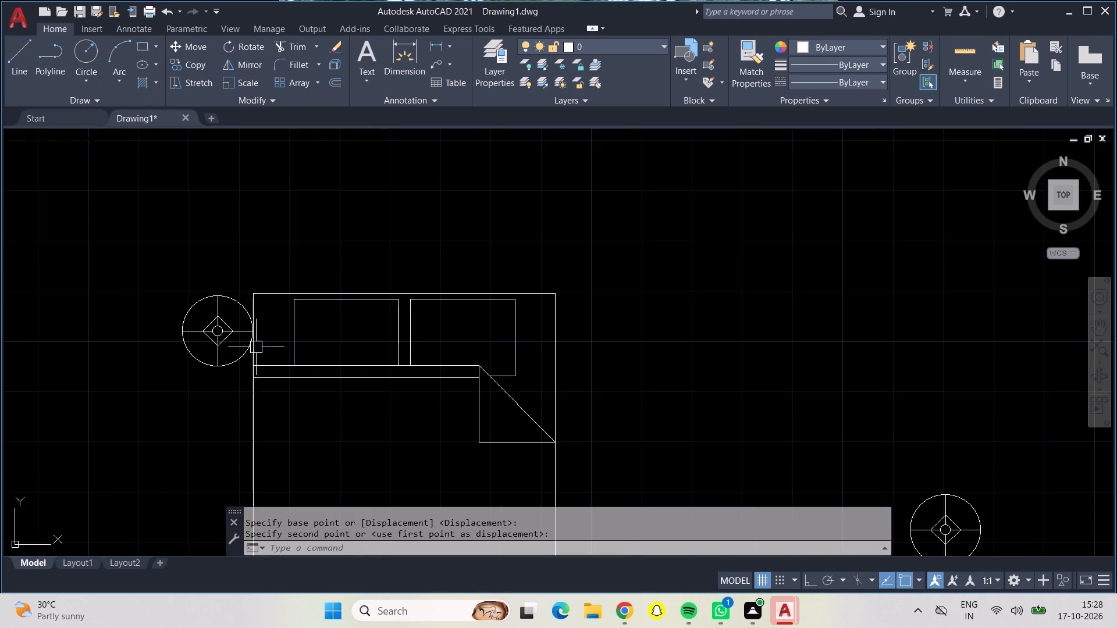
scroll(594, 377, down, 2)
scroll(619, 359, up, 1)
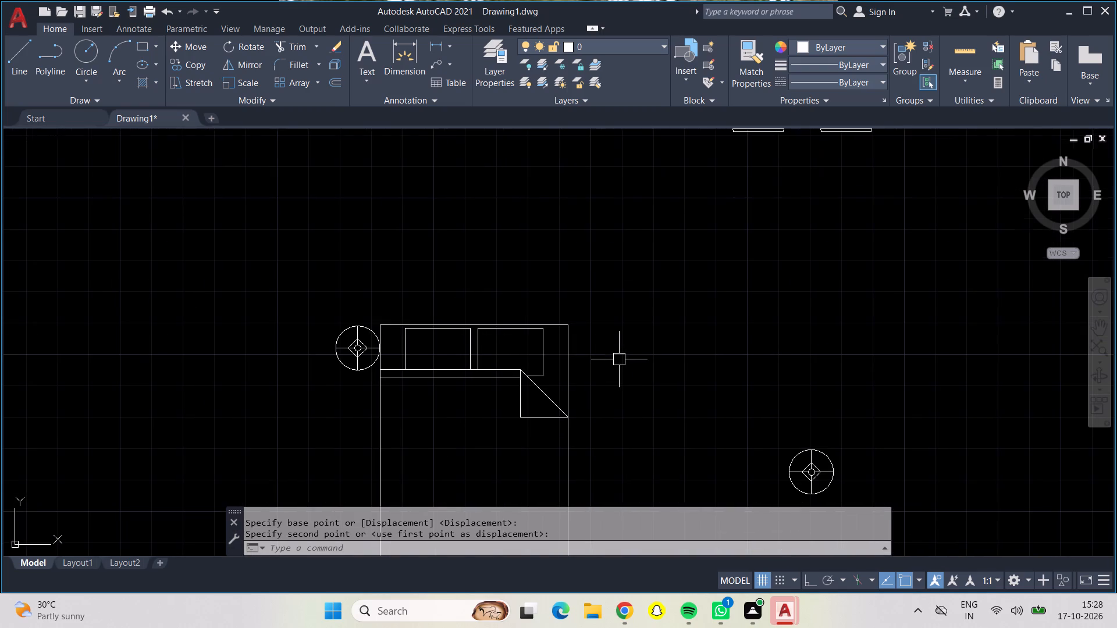
middle_drag(619, 361, 102, 329)
click(278, 436)
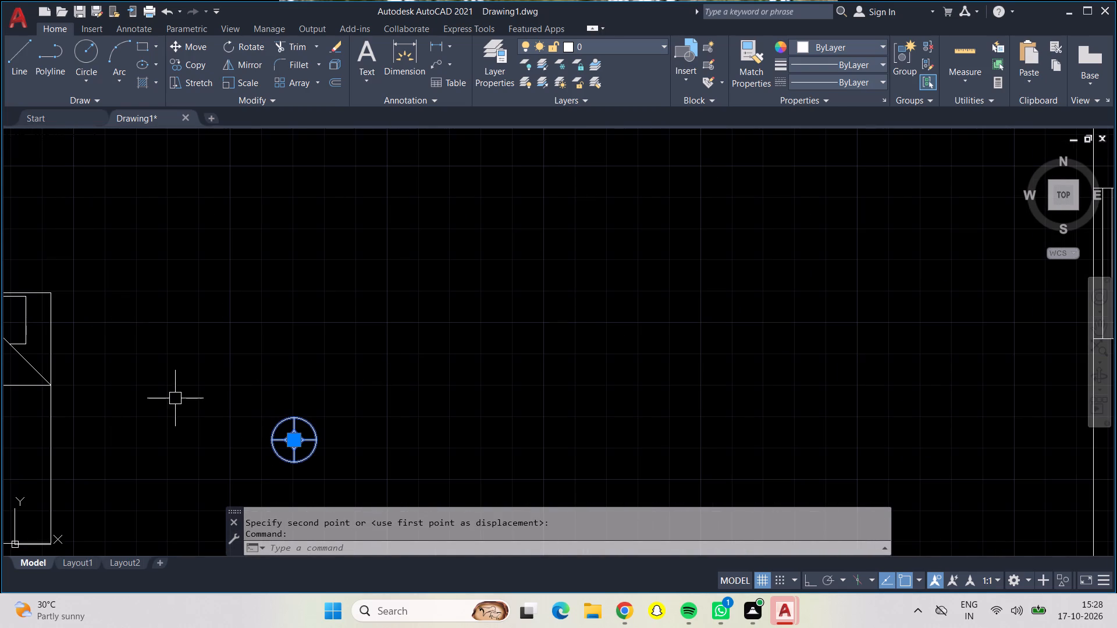
click(202, 44)
drag(305, 433, 300, 433)
scroll(96, 308, down, 1)
scroll(90, 308, up, 1)
scroll(89, 308, down, 1)
scroll(89, 308, up, 5)
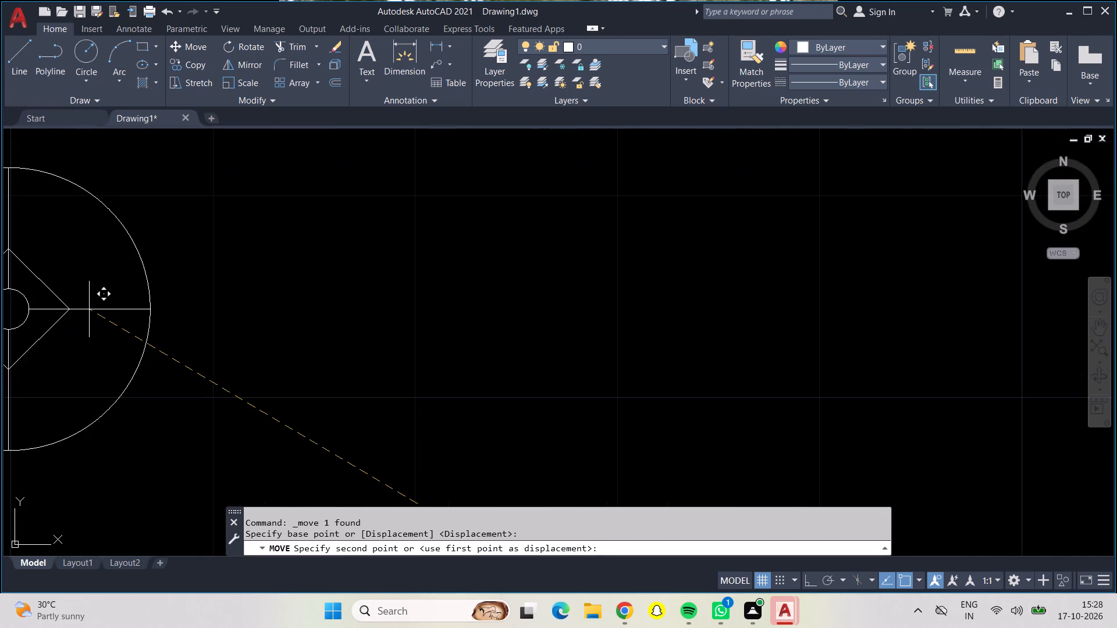
middle_drag(89, 309, 528, 345)
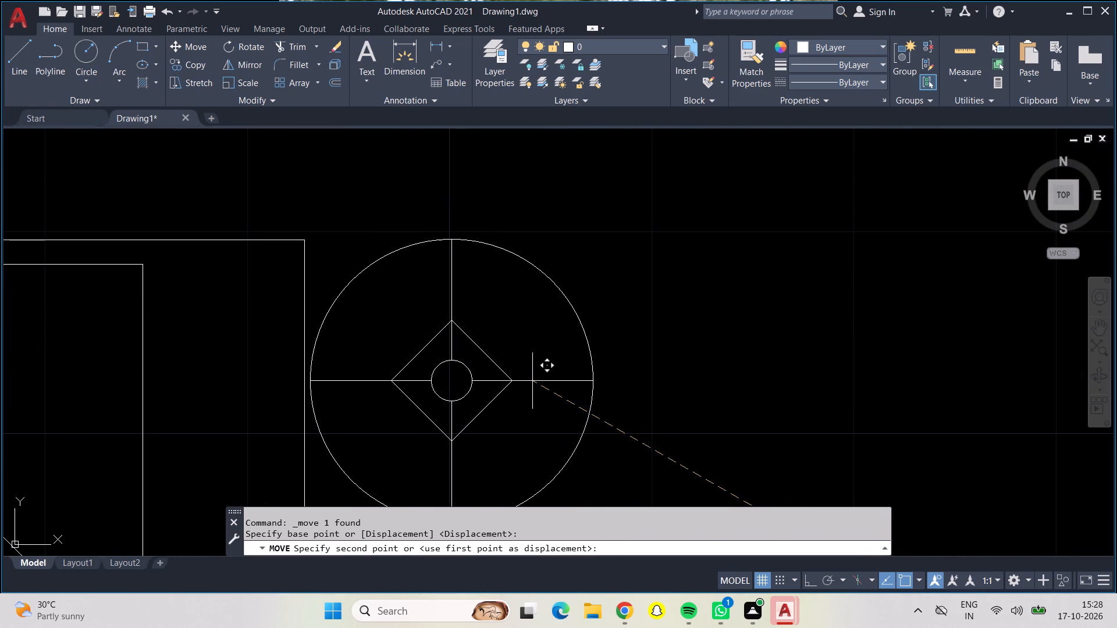
click(528, 381)
Move the queen bed with both table lamps into the northwest bedroom, headboard against the north wall below the window.
scroll(515, 381, down, 4)
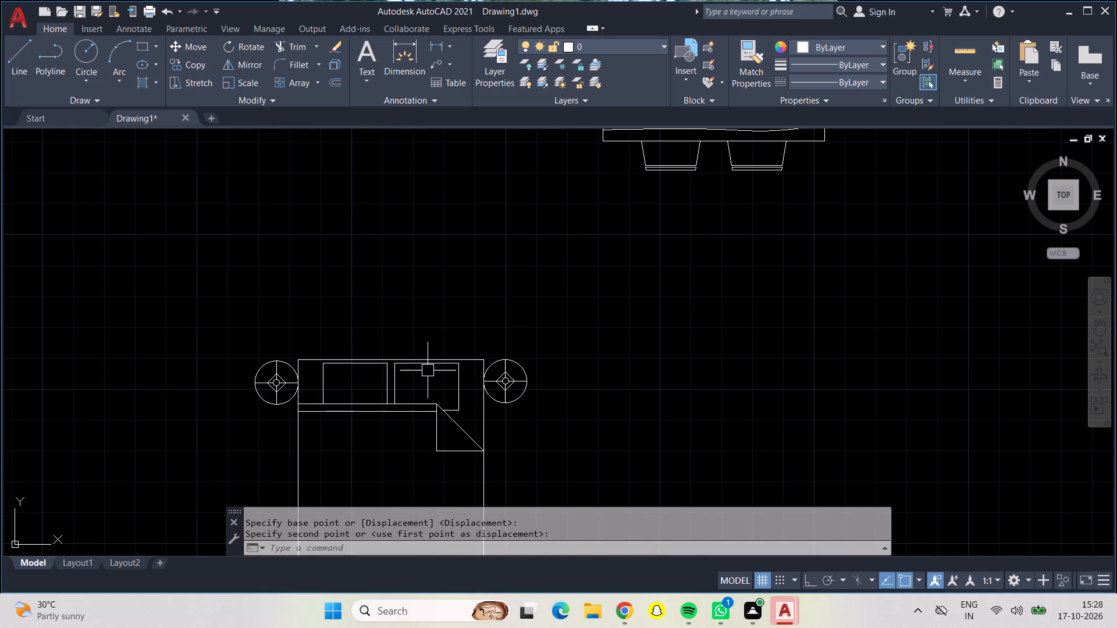
middle_drag(294, 319, 355, 236)
drag(248, 216, 435, 229)
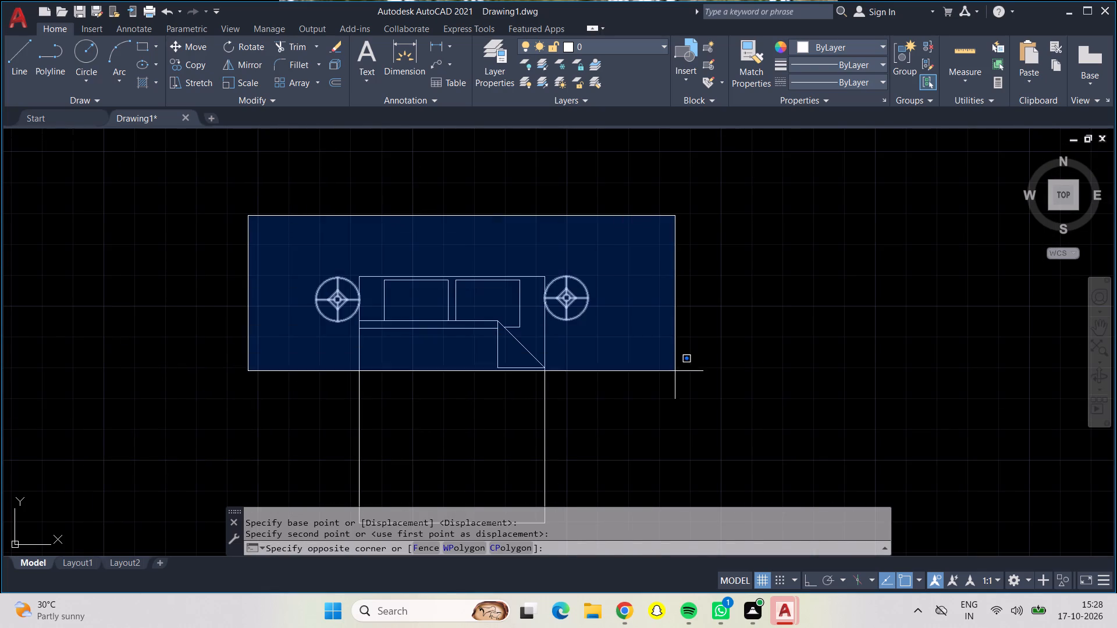
scroll(674, 398, down, 2)
click(675, 474)
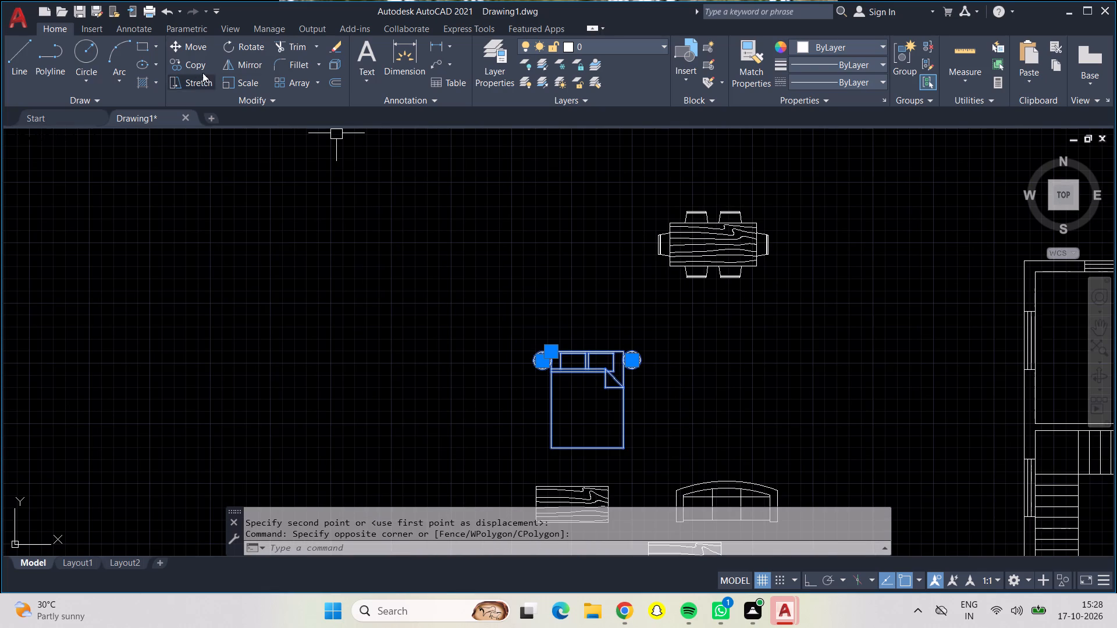
click(185, 47)
drag(579, 402, 592, 397)
scroll(1012, 362, down, 1)
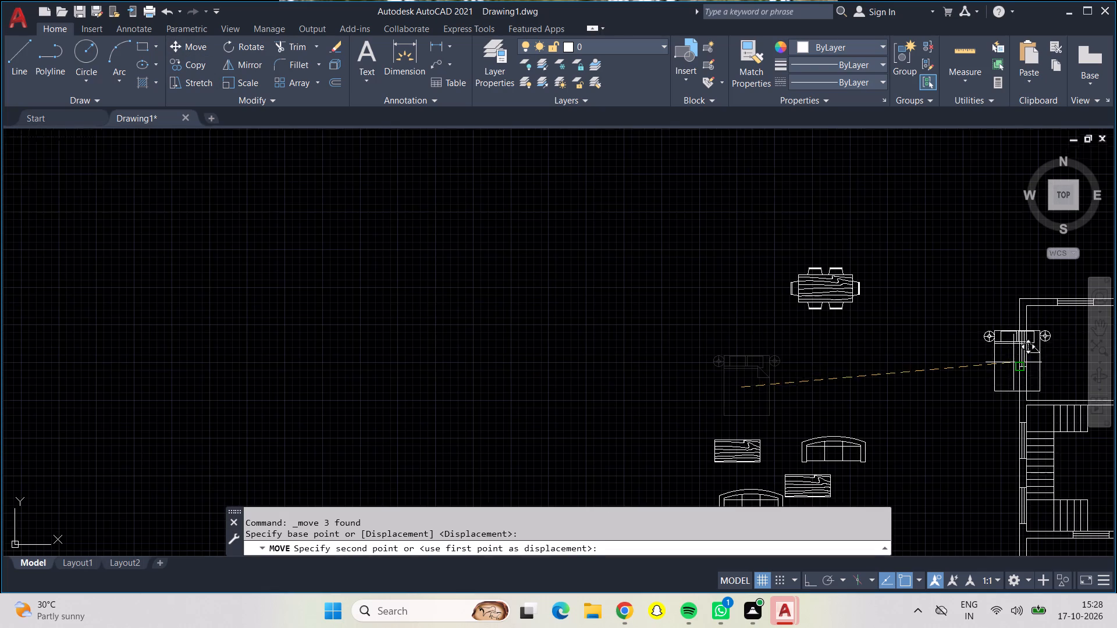
middle_drag(1052, 357, 704, 349)
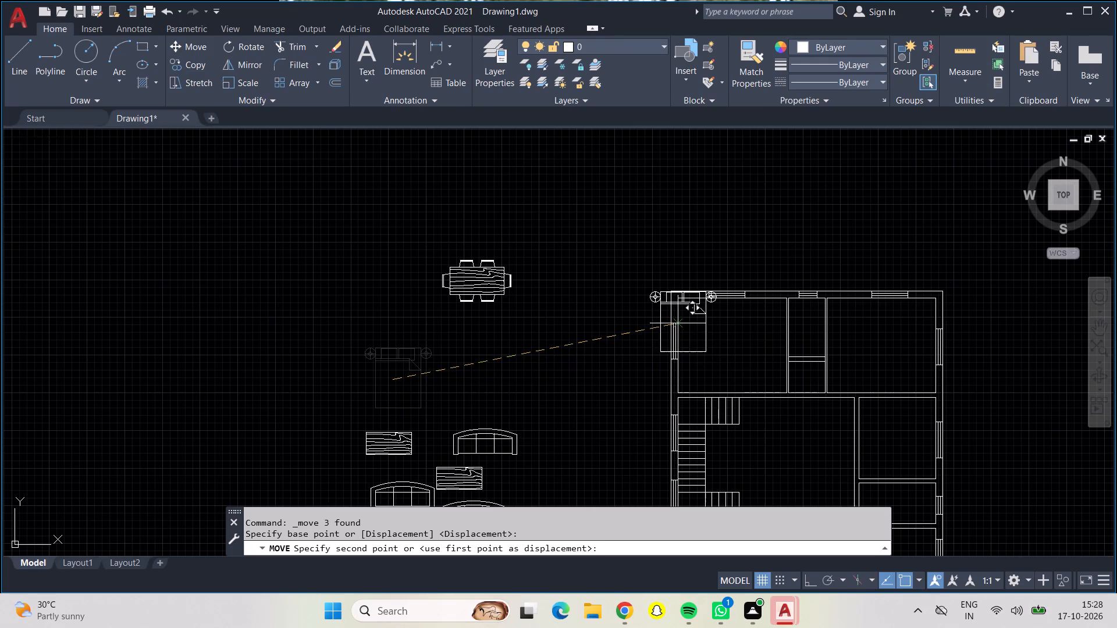
scroll(679, 323, up, 3)
scroll(841, 351, up, 1)
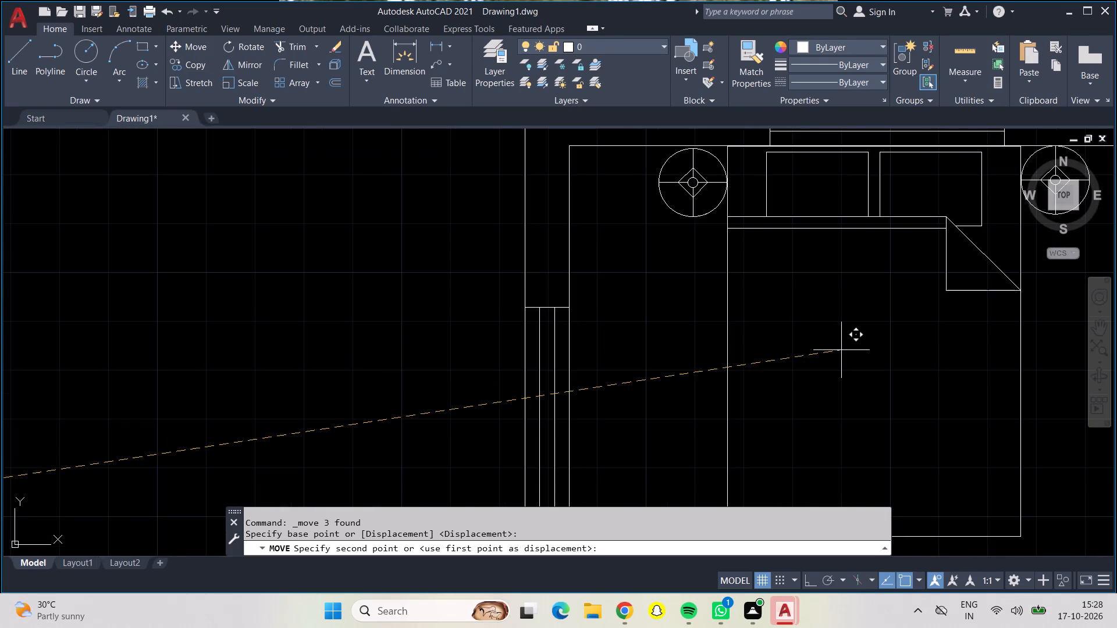
middle_drag(841, 350, 761, 388)
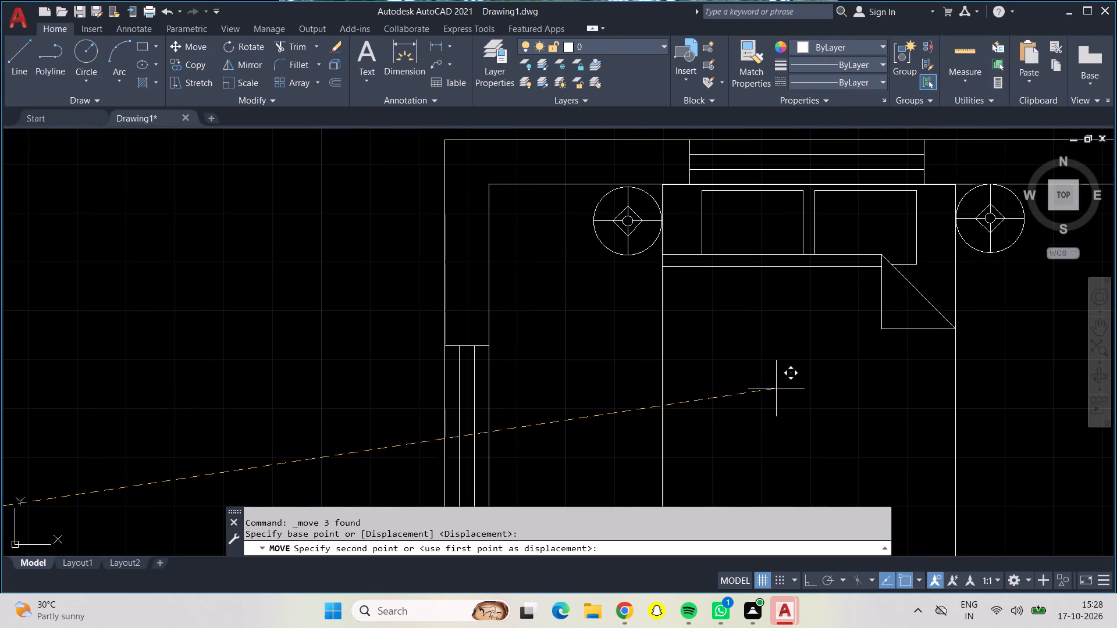
click(776, 388)
Copy the bed and its two table lamps into the northeast bedroom, headboard against the north wall below the window.
scroll(776, 388, down, 3)
middle_drag(773, 388, 582, 399)
scroll(542, 361, down, 1)
scroll(542, 361, up, 2)
click(542, 361)
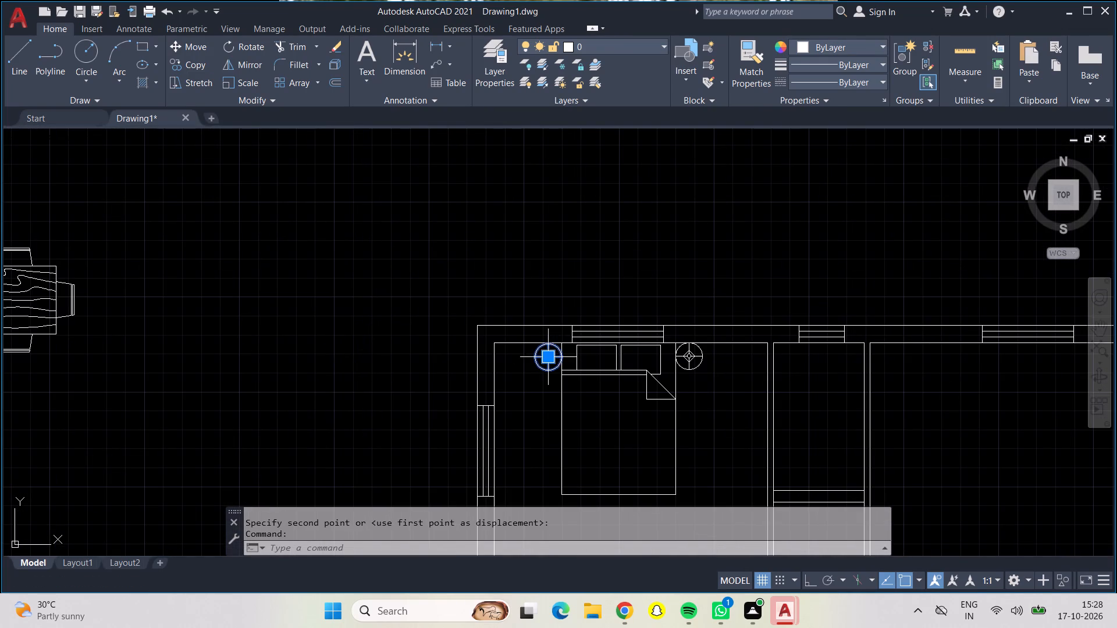
click(590, 380)
click(698, 367)
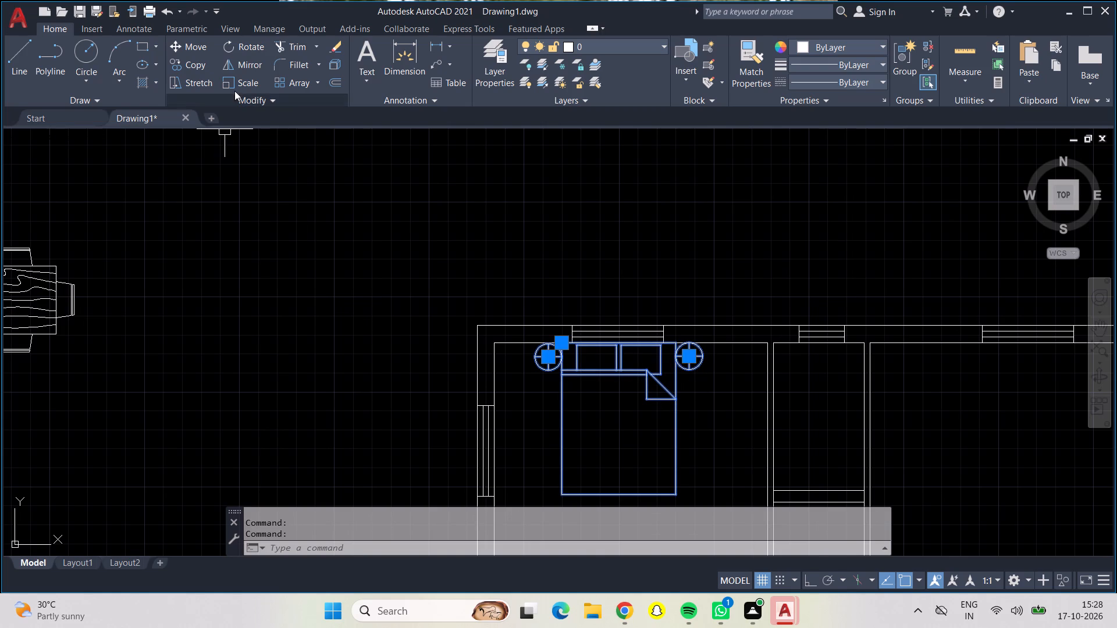
click(205, 68)
click(634, 409)
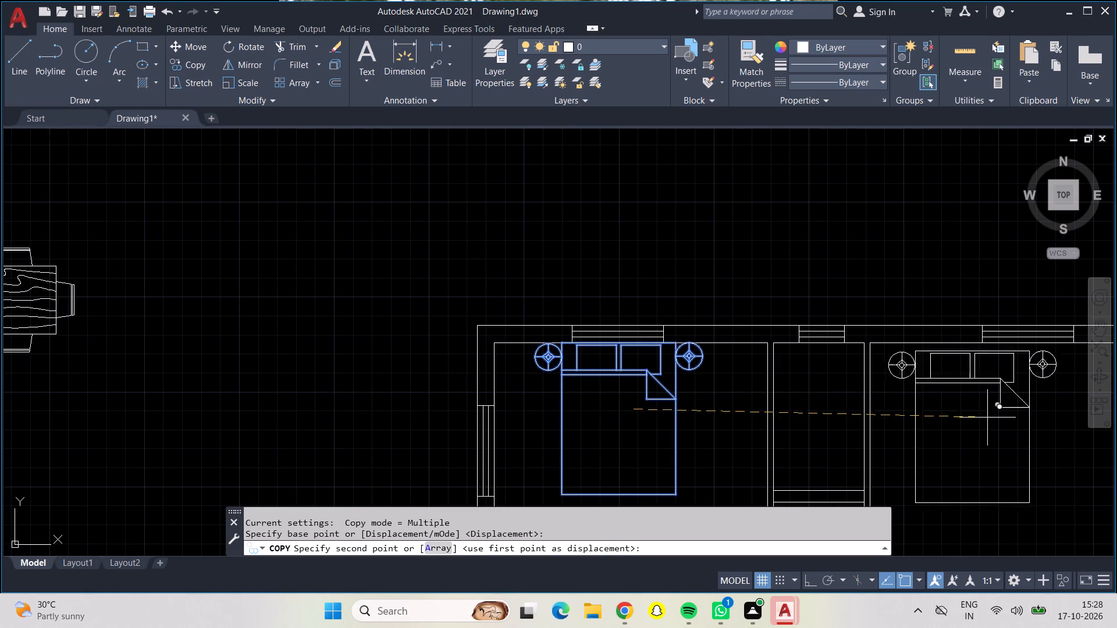
middle_drag(1026, 402, 706, 455)
scroll(709, 458, up, 3)
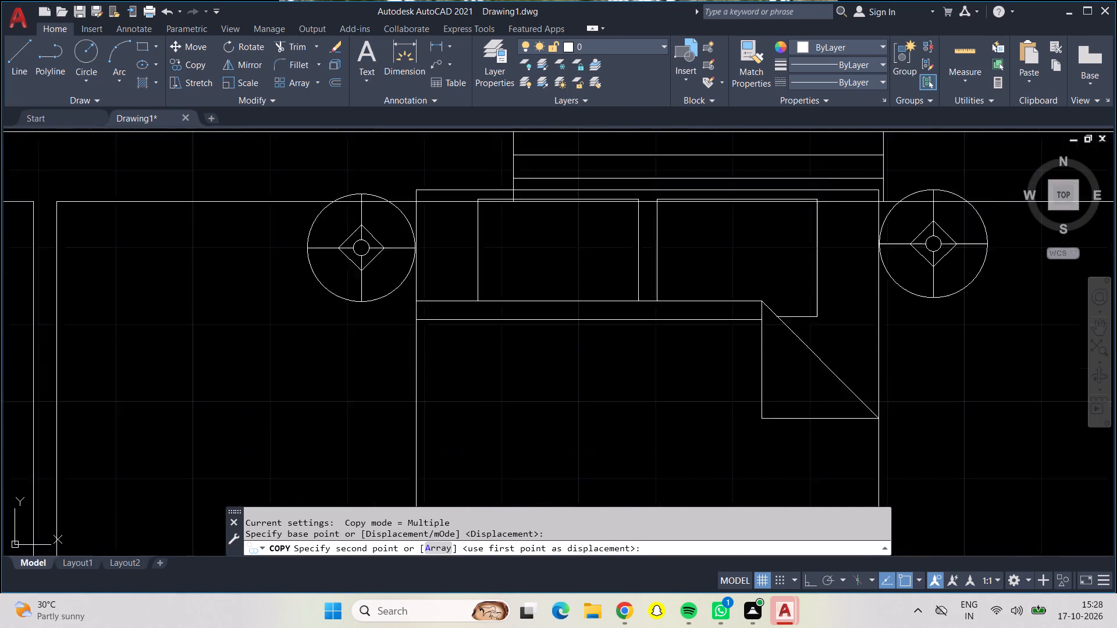
scroll(709, 459, up, 1)
scroll(735, 476, down, 1)
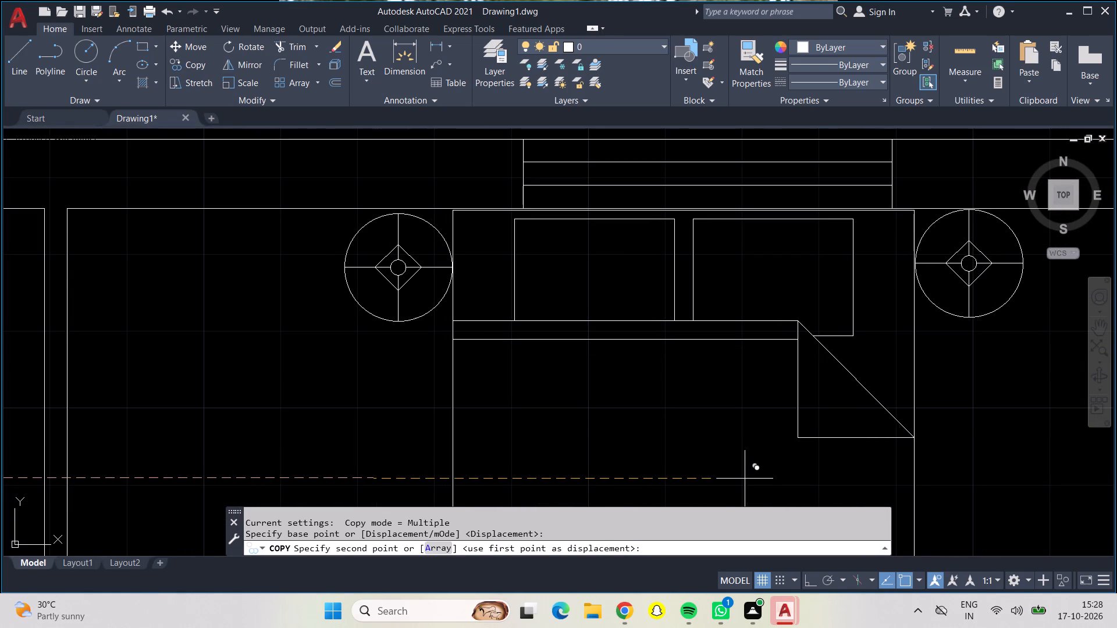
click(756, 477)
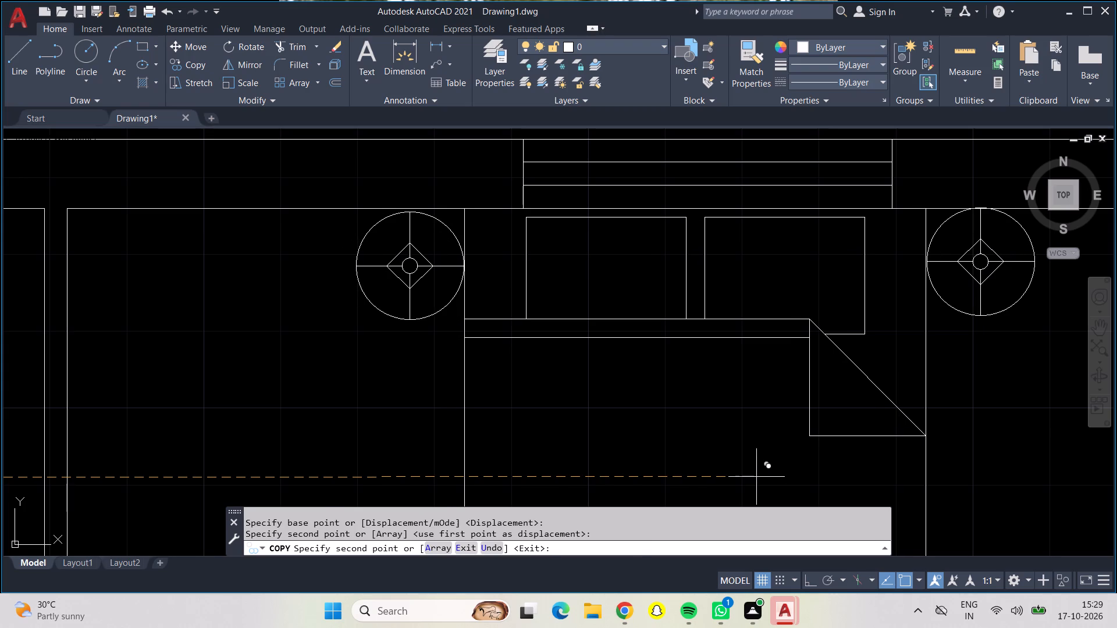
scroll(756, 477, down, 2)
scroll(686, 418, down, 3)
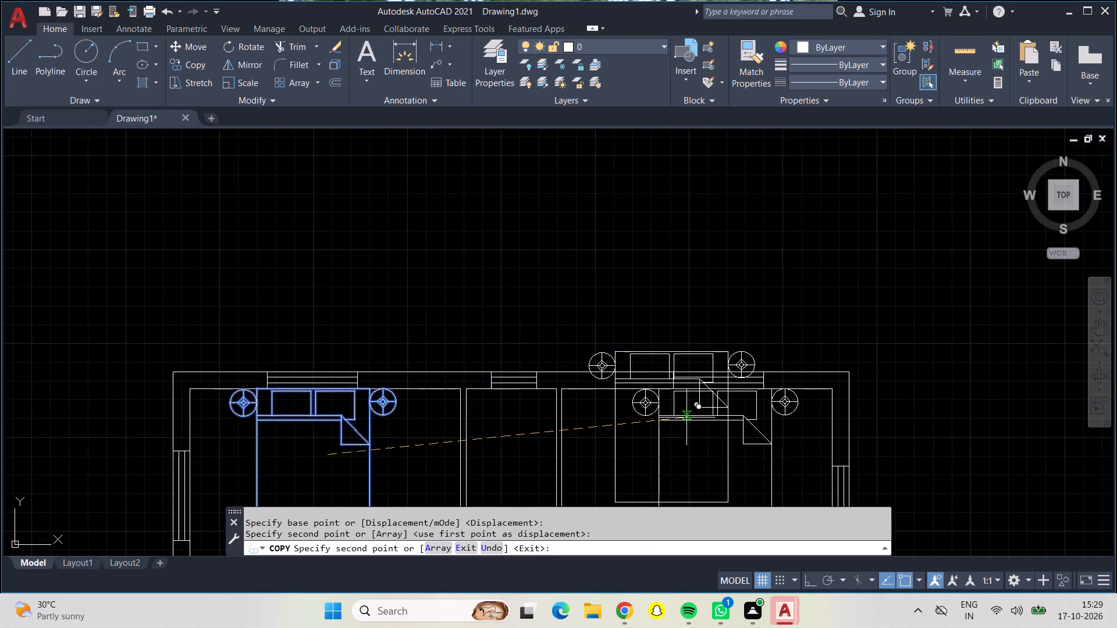
middle_drag(644, 394, 611, 234)
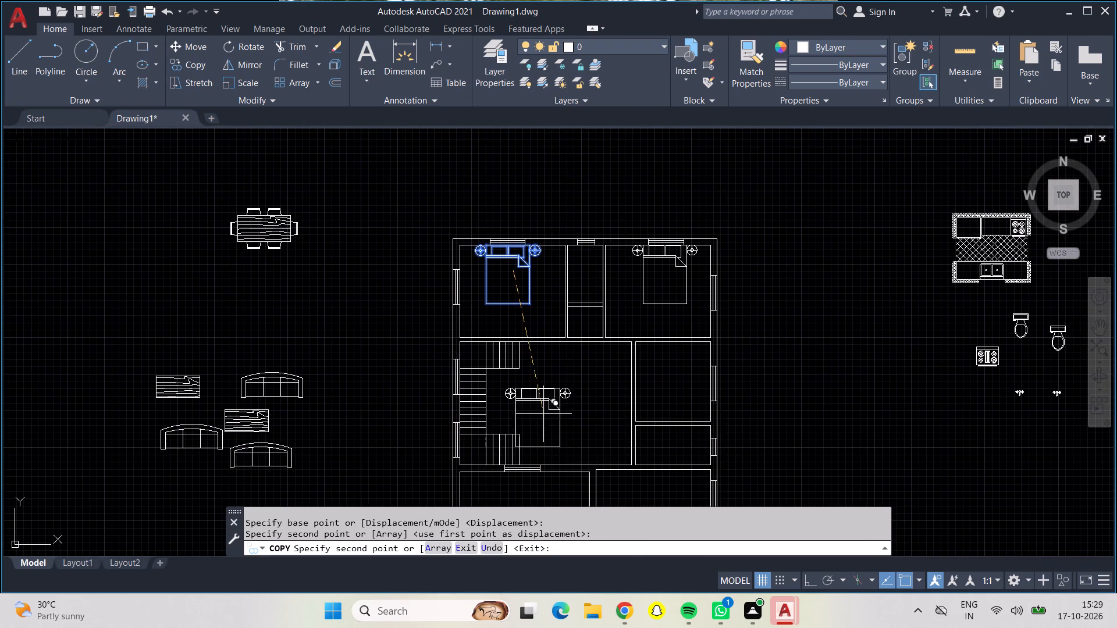
key(Escape)
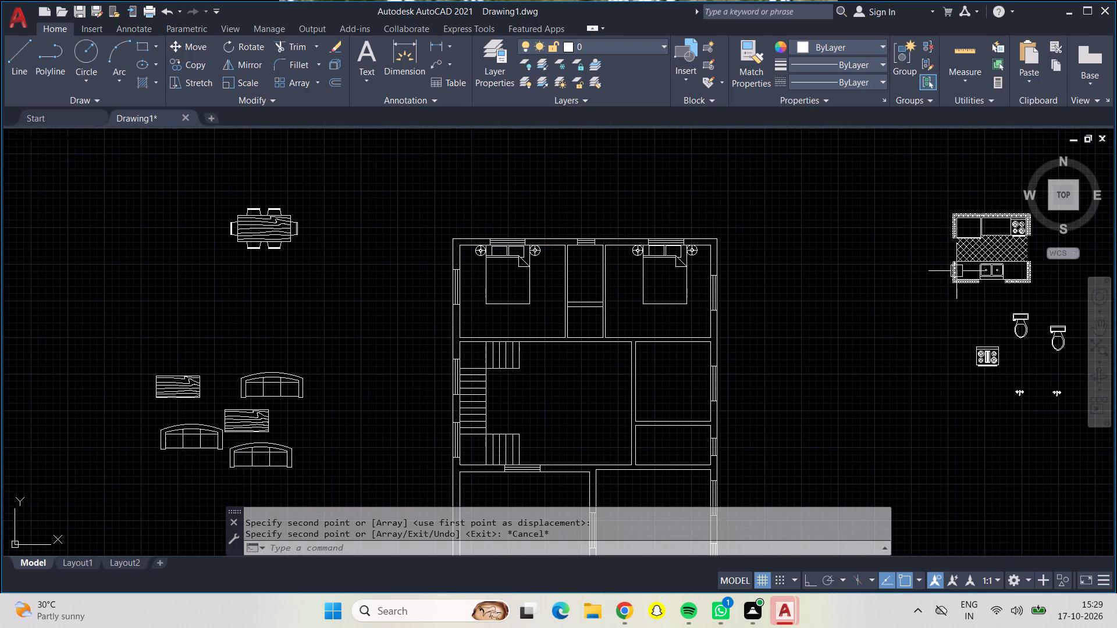
Move the kitchen block from outside the plan into the east room directly south of the northeast bedroom.
click(988, 236)
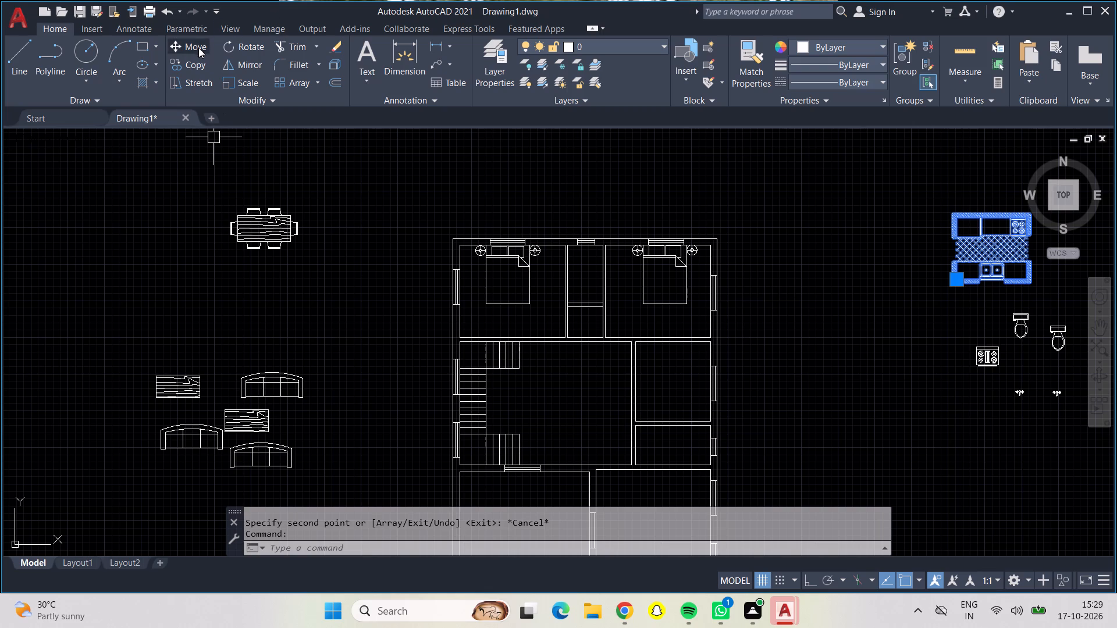
click(191, 52)
click(991, 244)
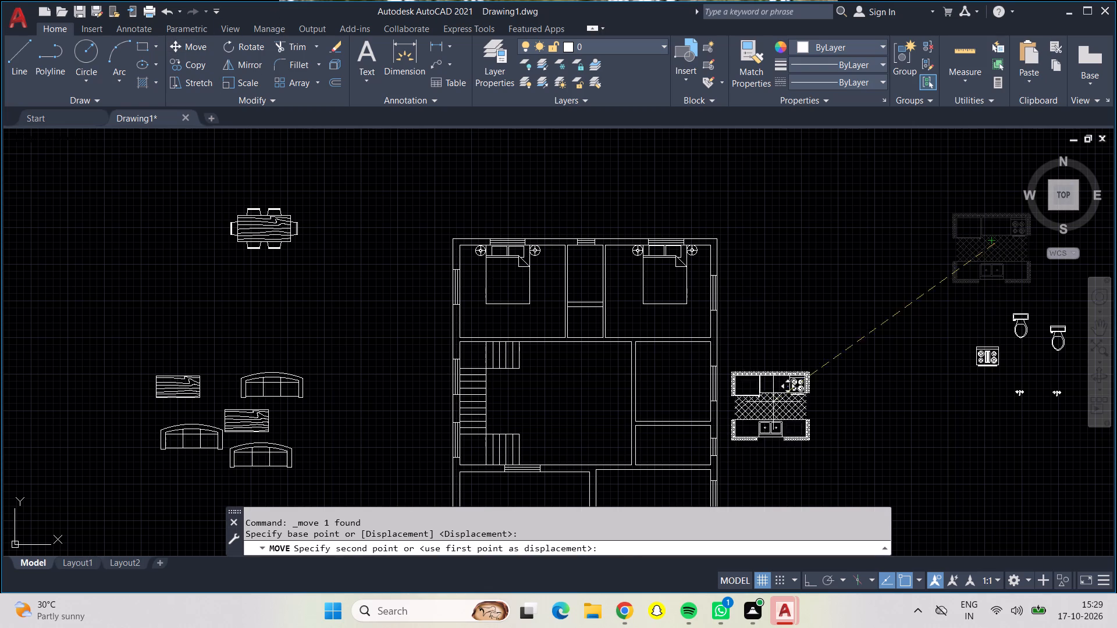
scroll(674, 387, up, 2)
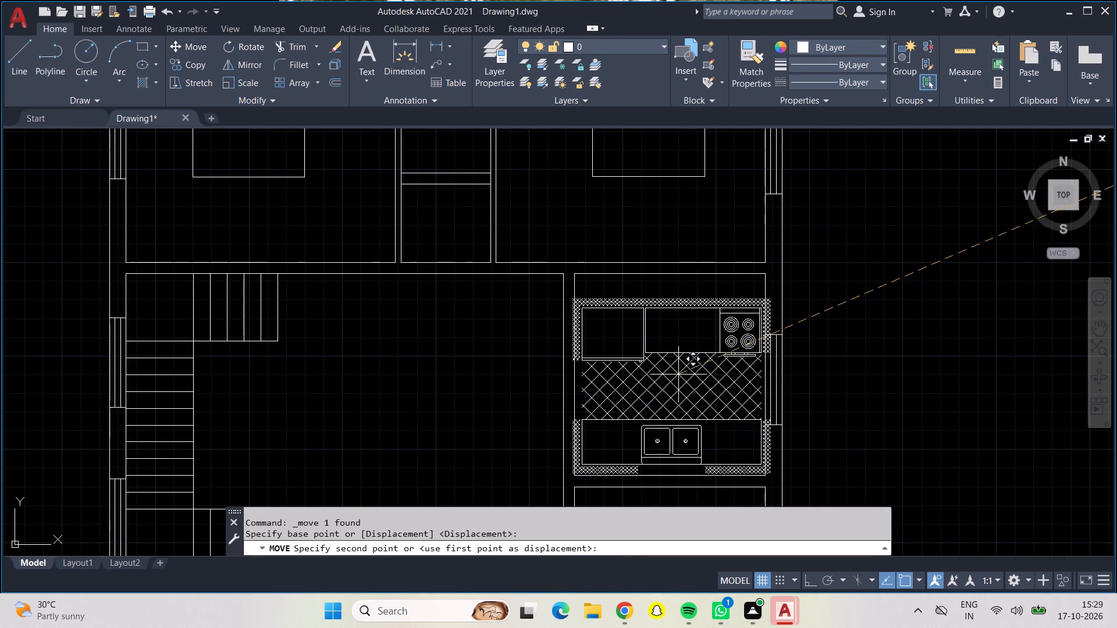
scroll(678, 367, up, 2)
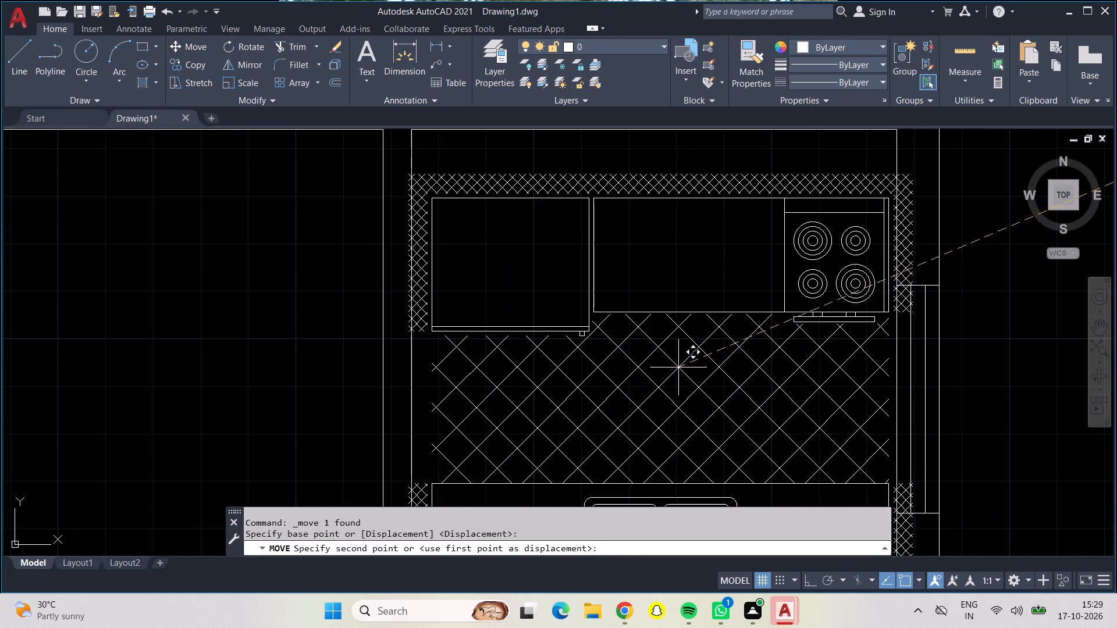
scroll(678, 367, down, 1)
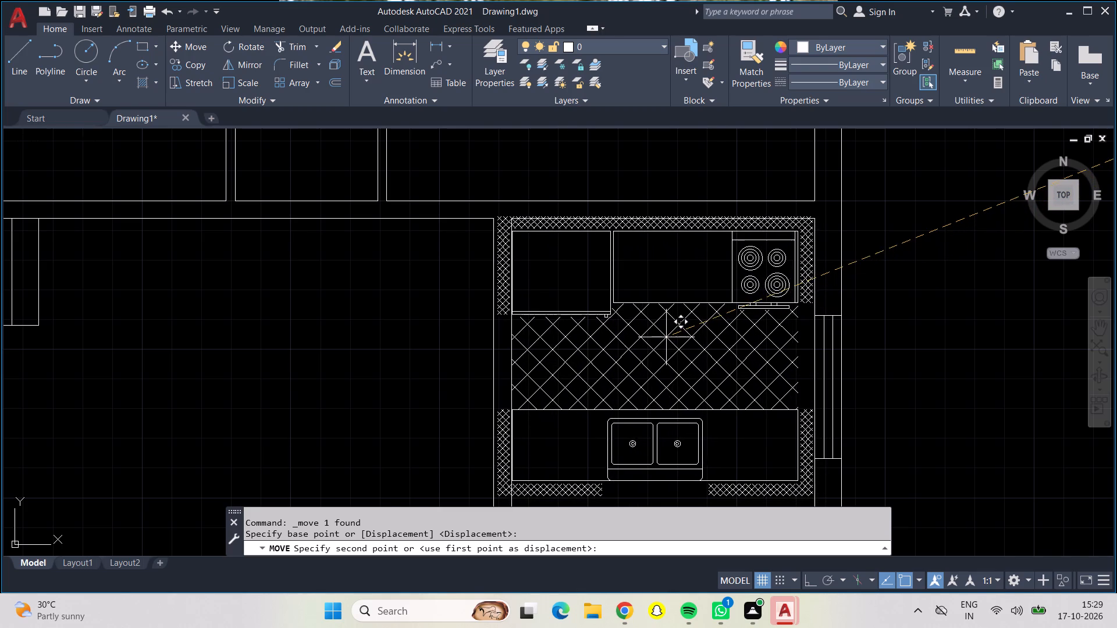
scroll(666, 337, up, 1)
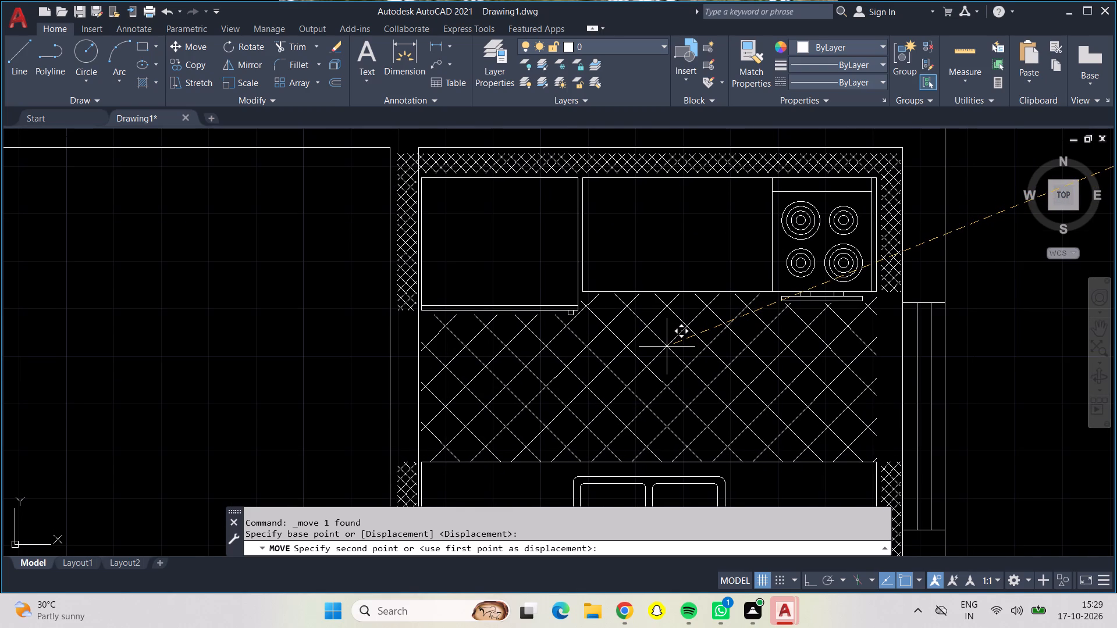
scroll(666, 347, down, 1)
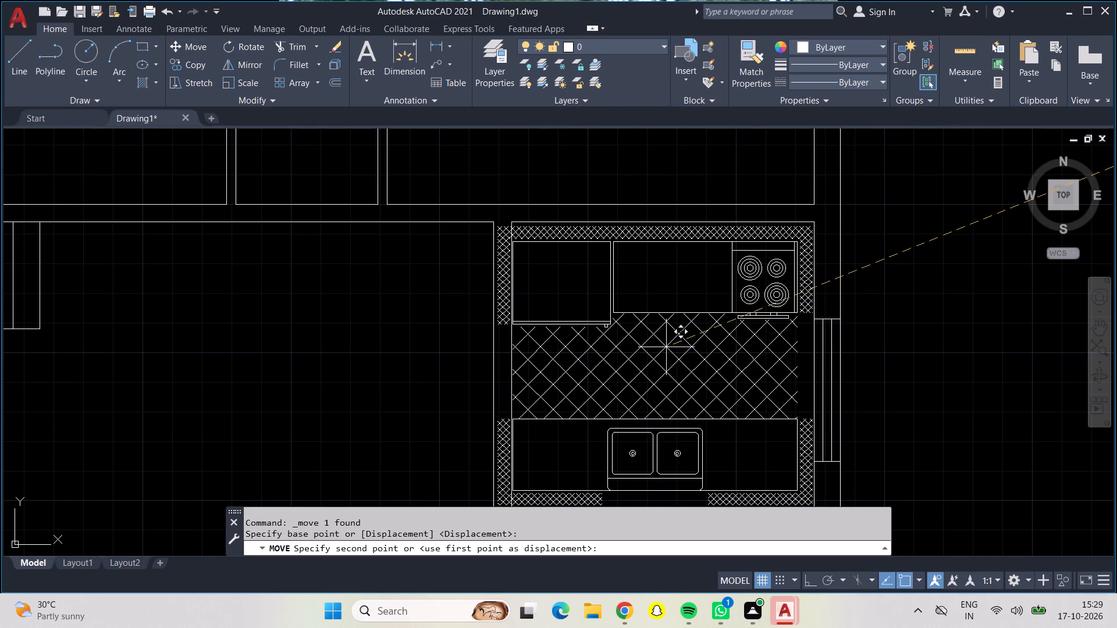
middle_drag(666, 347, 658, 311)
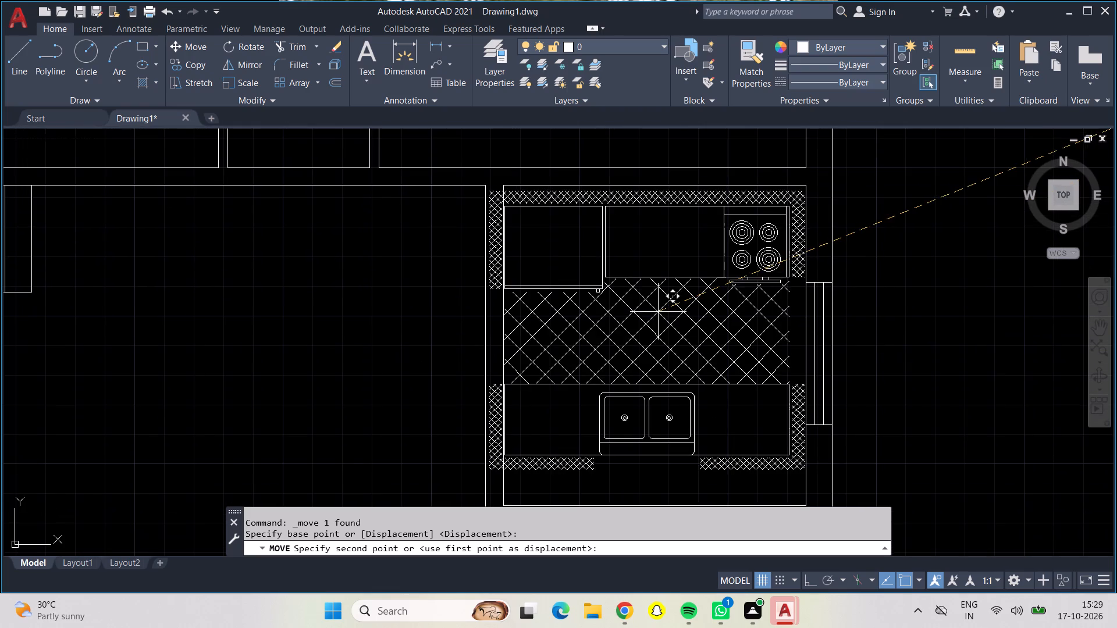
middle_drag(663, 349, 667, 327)
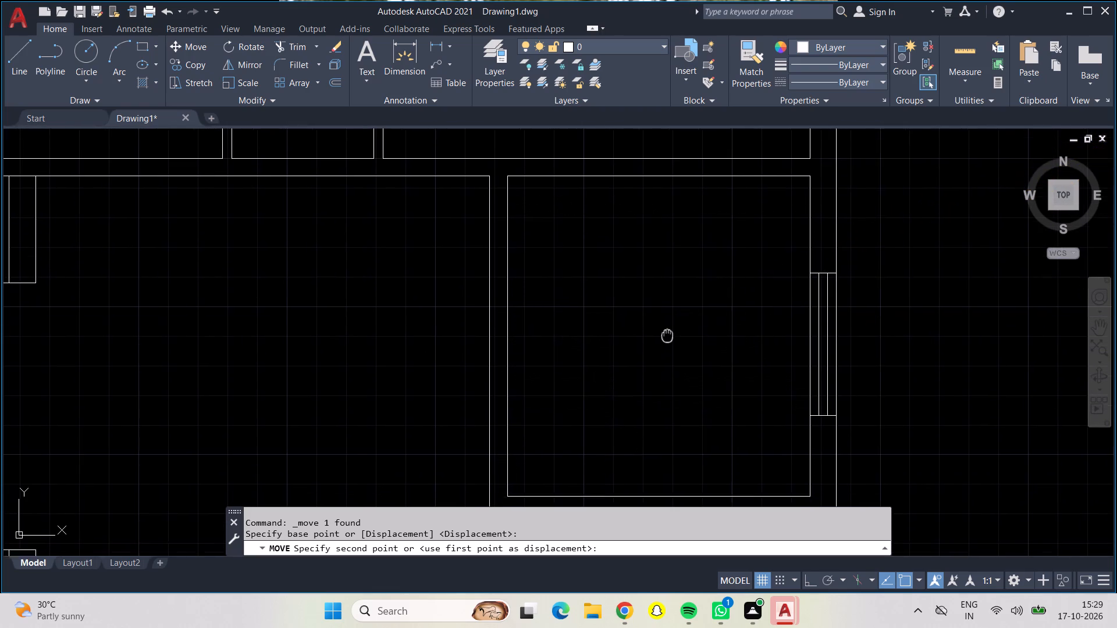
middle_drag(667, 327, 664, 297)
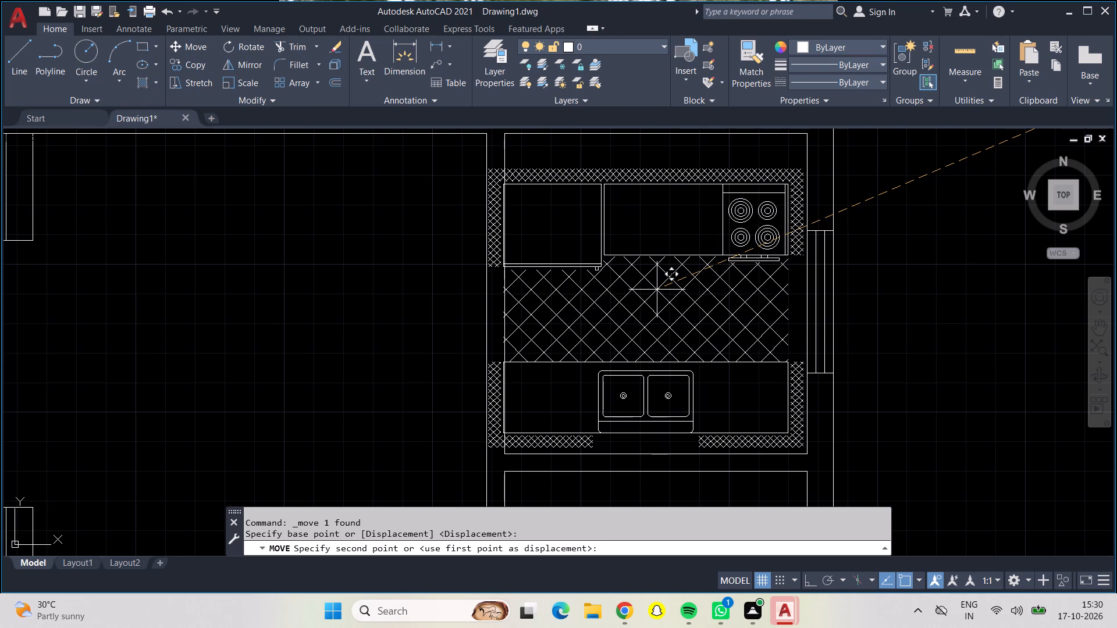
click(657, 290)
Move the first toilet from outside the plan into the narrow room between the bedrooms, tank against the north wall below the window.
scroll(669, 322, down, 1)
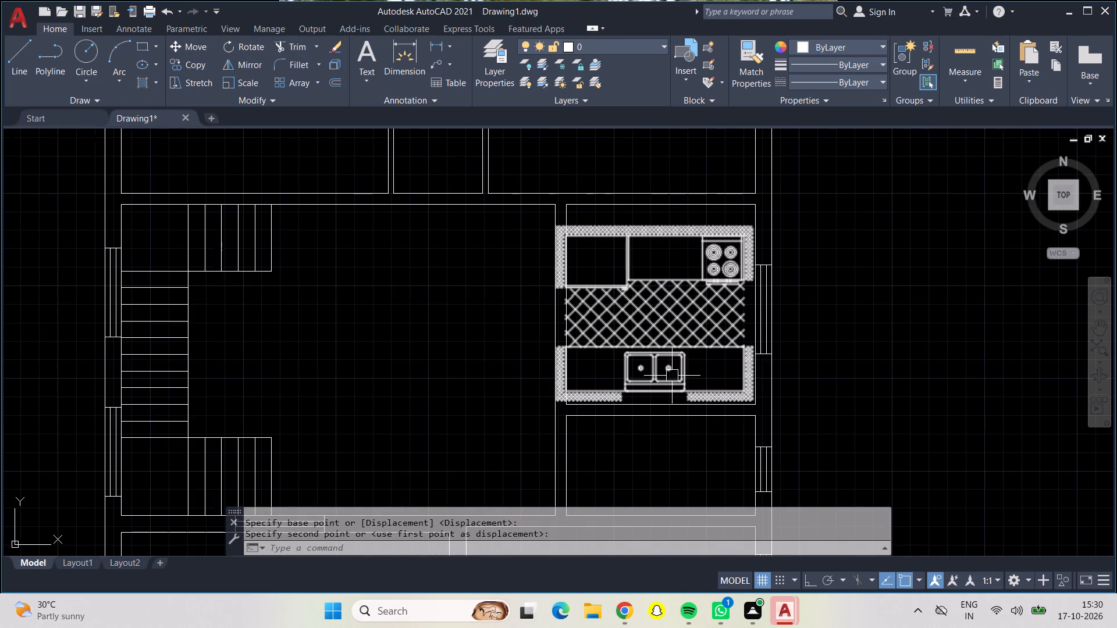
scroll(647, 374, down, 1)
scroll(614, 326, down, 1)
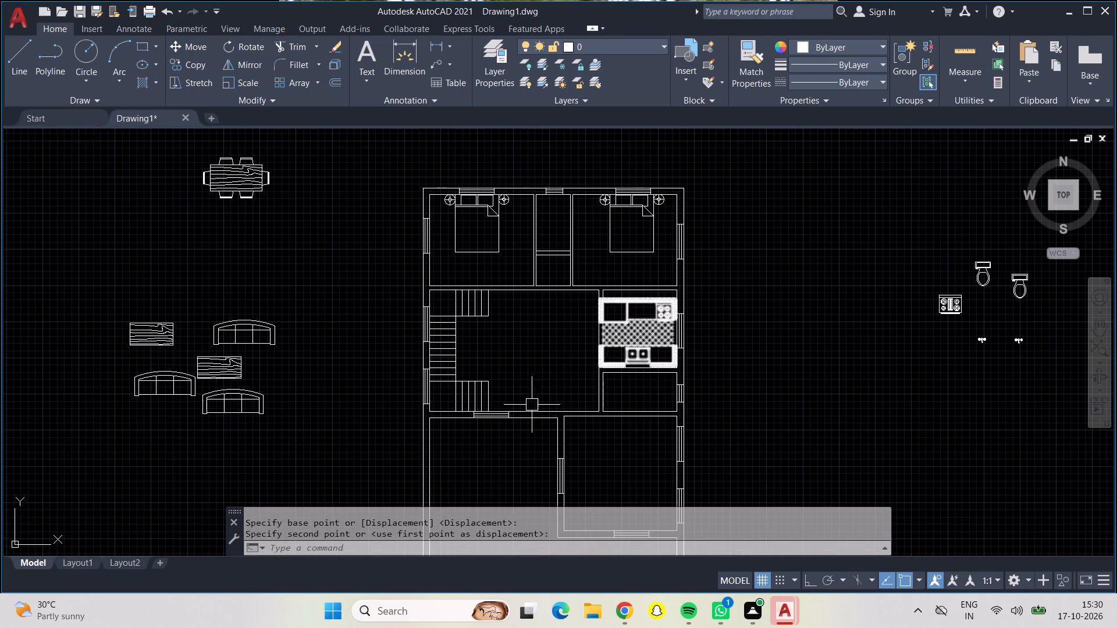
middle_drag(543, 349, 664, 358)
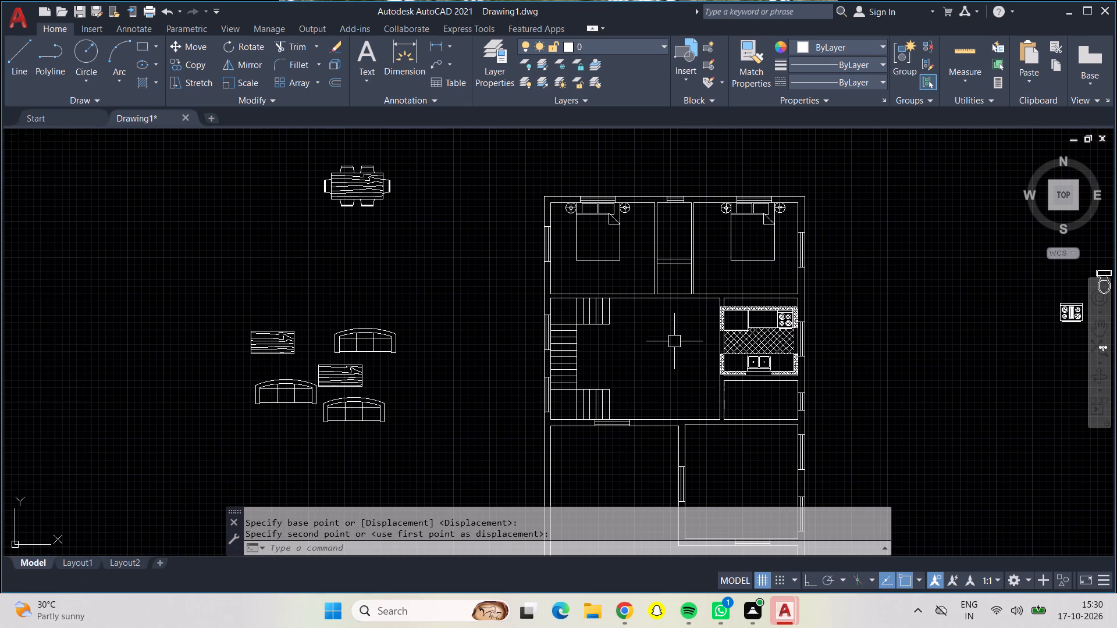
middle_drag(863, 338, 798, 301)
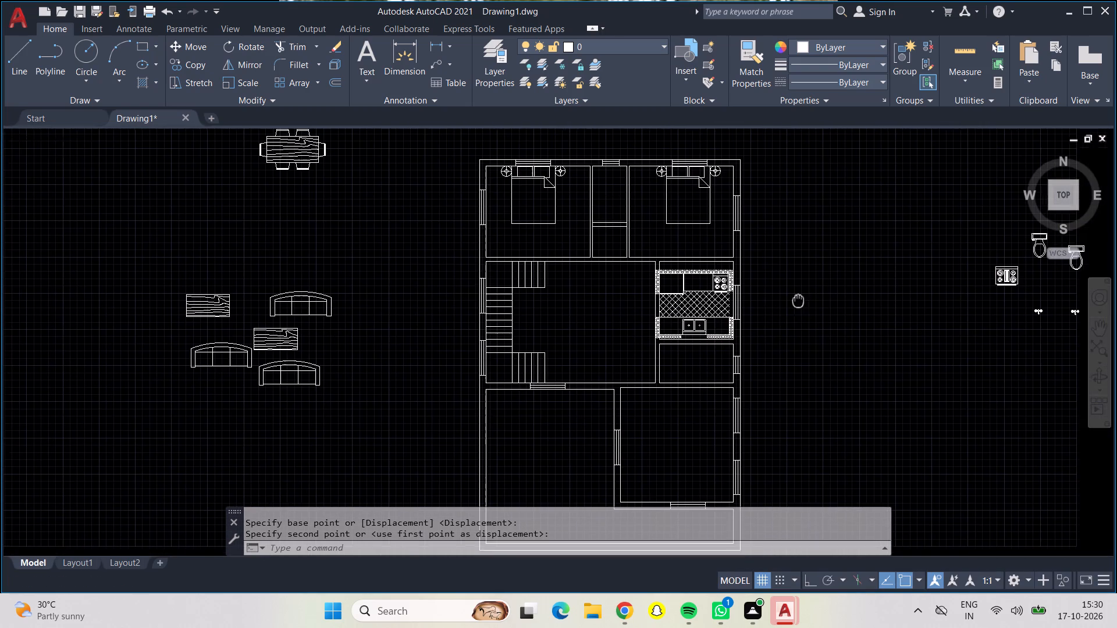
middle_drag(824, 357, 779, 287)
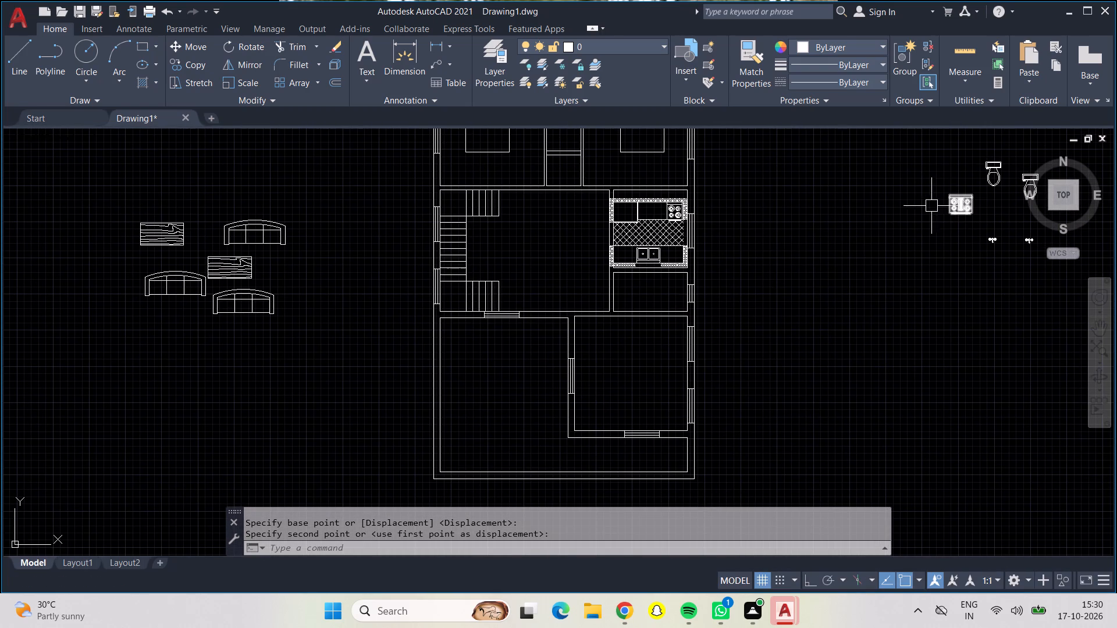
middle_drag(922, 216, 869, 351)
click(934, 309)
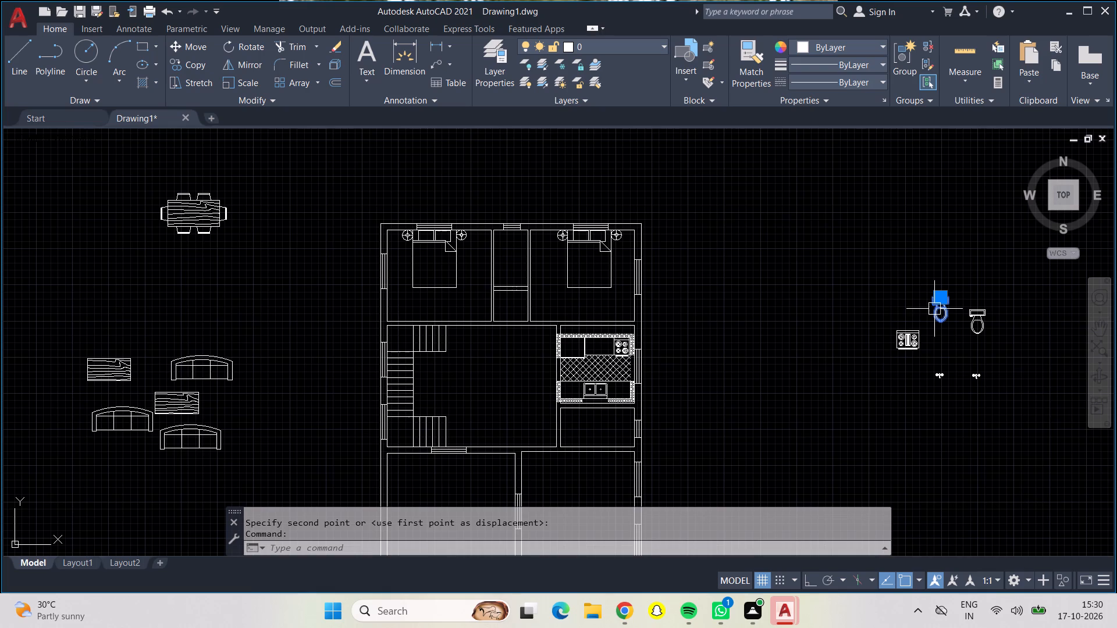
click(194, 45)
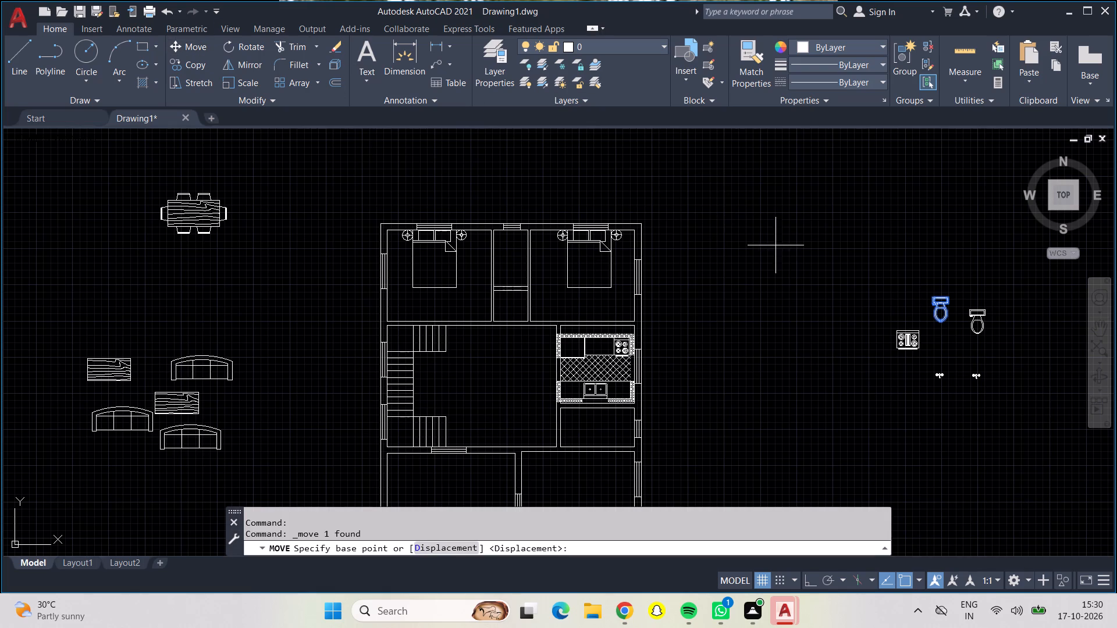
click(933, 305)
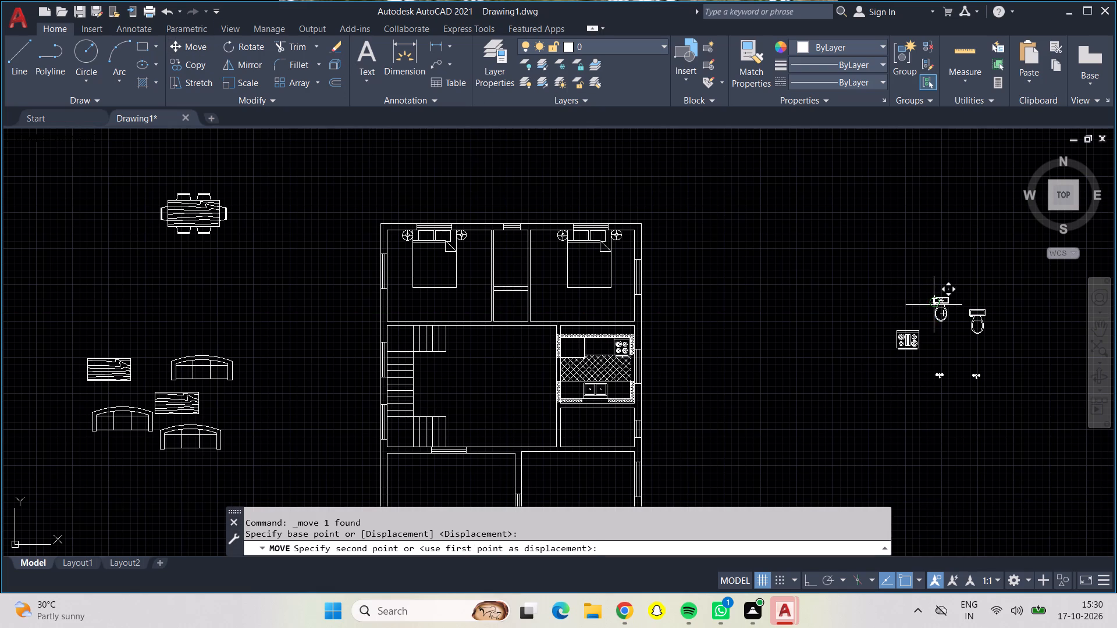
scroll(482, 261, up, 2)
scroll(521, 201, up, 2)
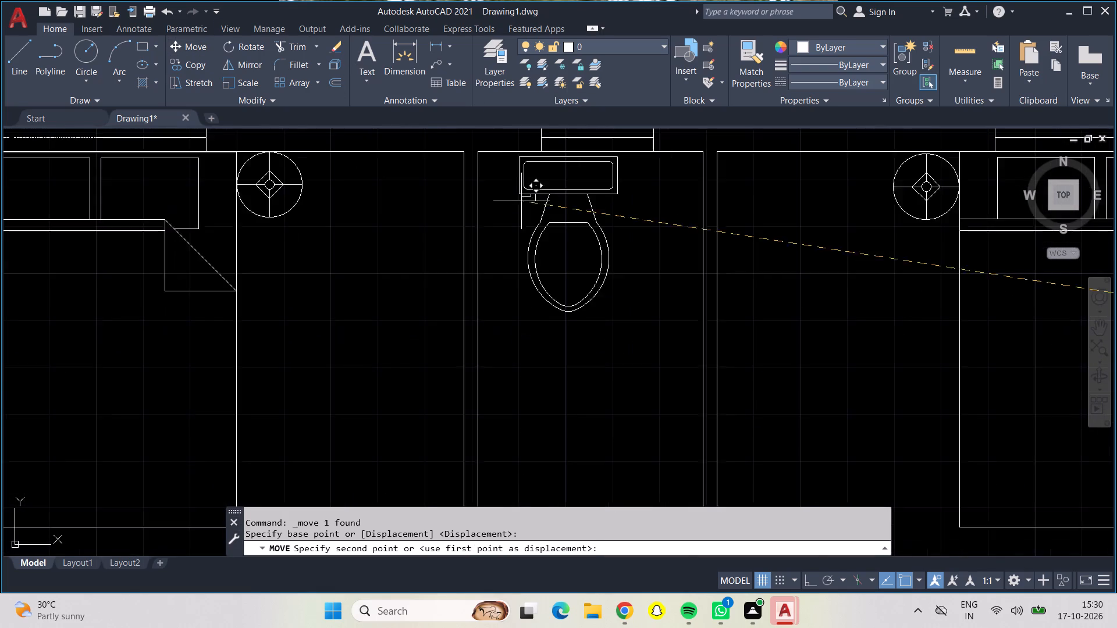
scroll(521, 201, up, 1)
middle_drag(527, 211, 529, 287)
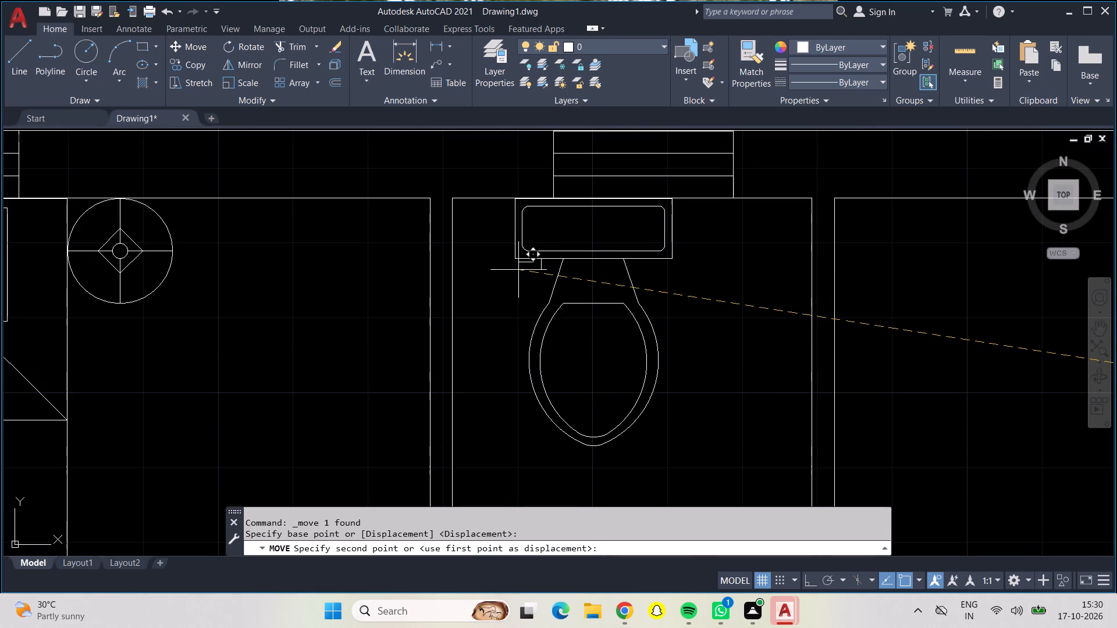
click(514, 270)
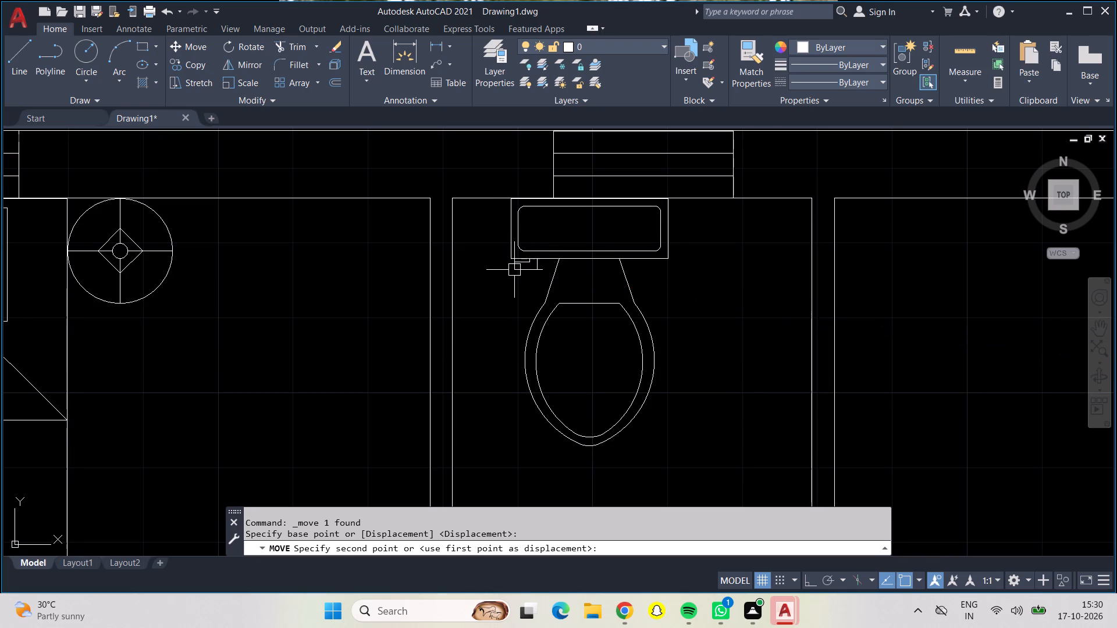
Move the remaining toilet into the small room south of the kitchen, tank against the north wall near the east window.
scroll(564, 286, down, 1)
scroll(592, 295, up, 1)
scroll(617, 299, down, 1)
scroll(697, 316, down, 2)
scroll(753, 345, down, 1)
middle_drag(753, 345, 652, 288)
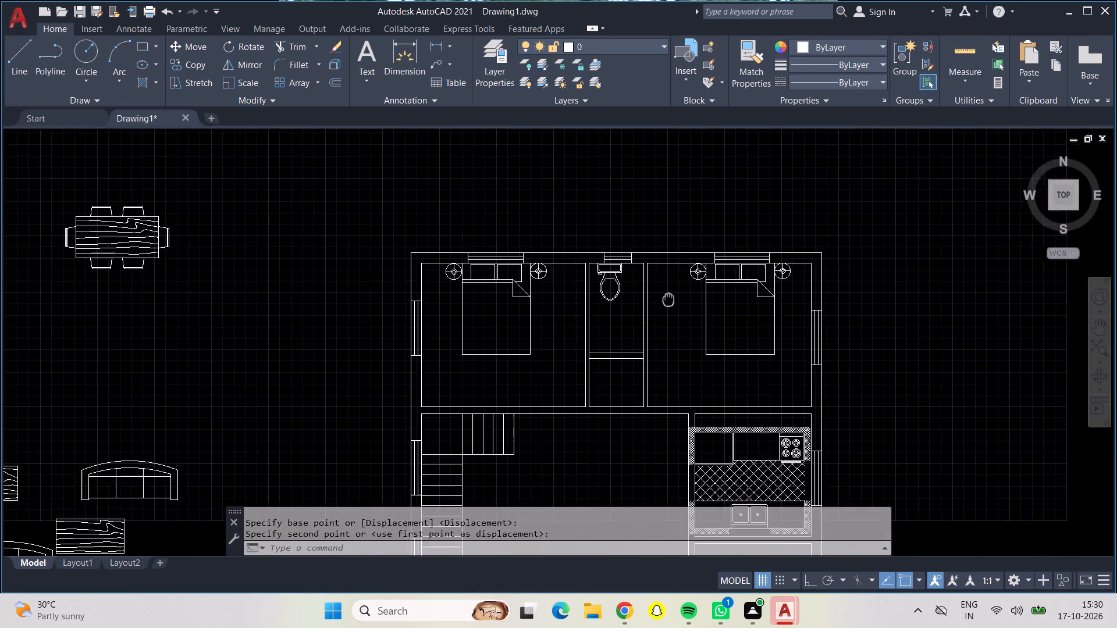
middle_drag(652, 288, 602, 251)
middle_drag(849, 398, 677, 253)
middle_drag(897, 302, 742, 285)
click(958, 194)
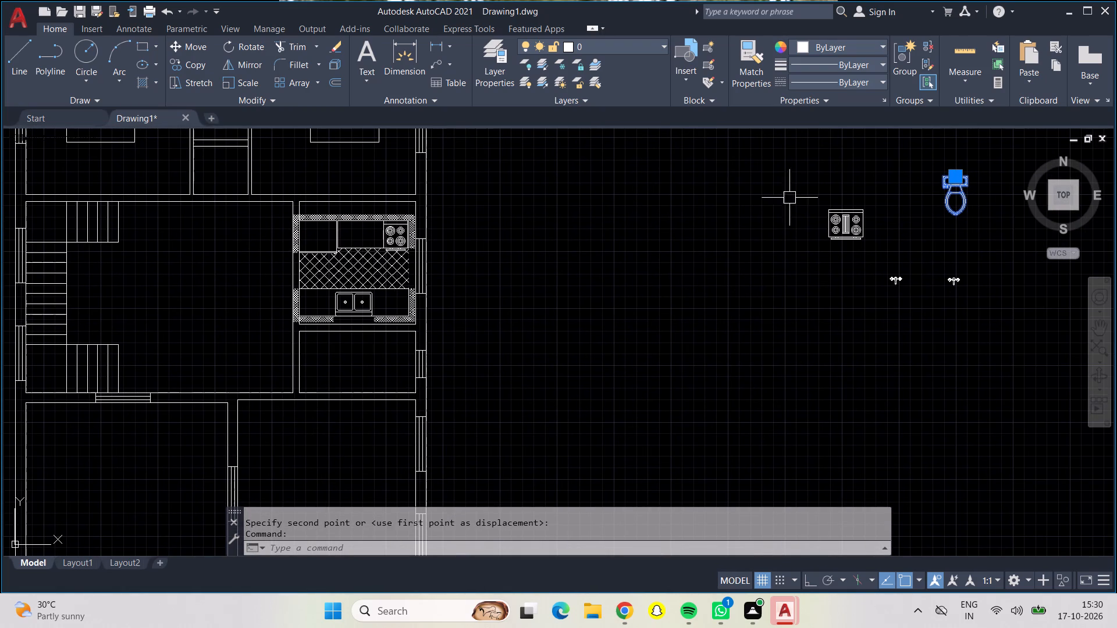
click(190, 43)
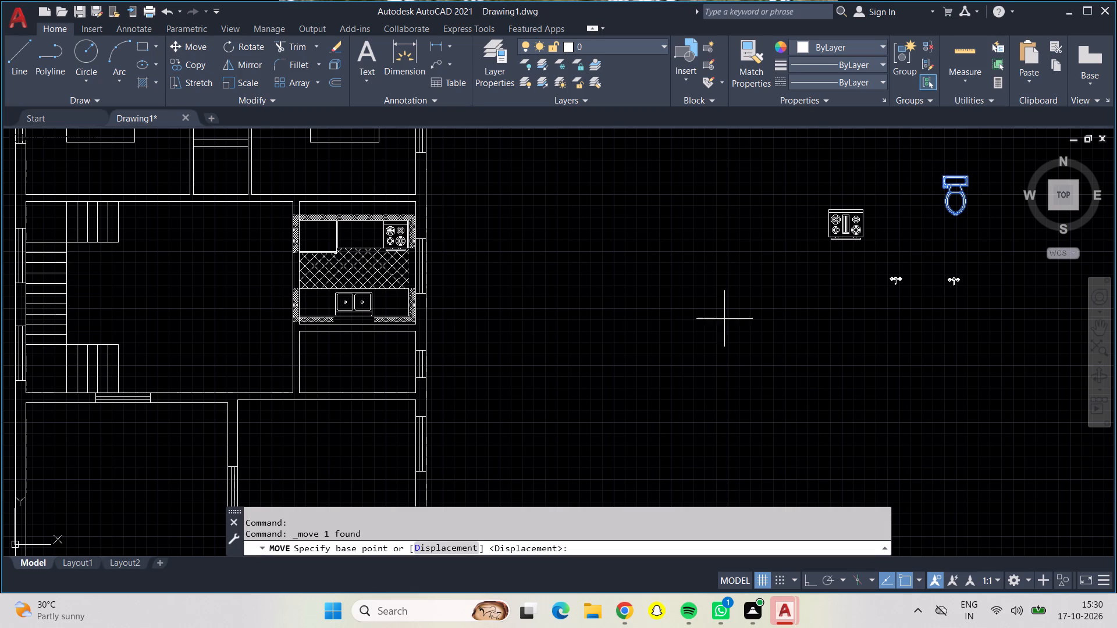
drag(962, 177, 857, 214)
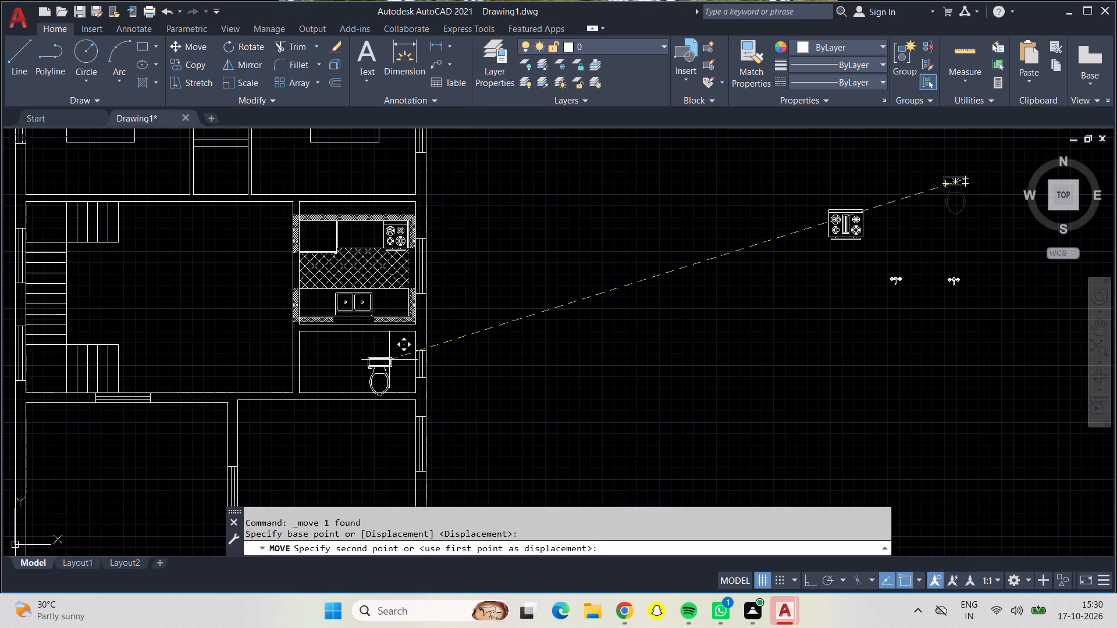
scroll(378, 361, down, 1)
scroll(378, 360, up, 4)
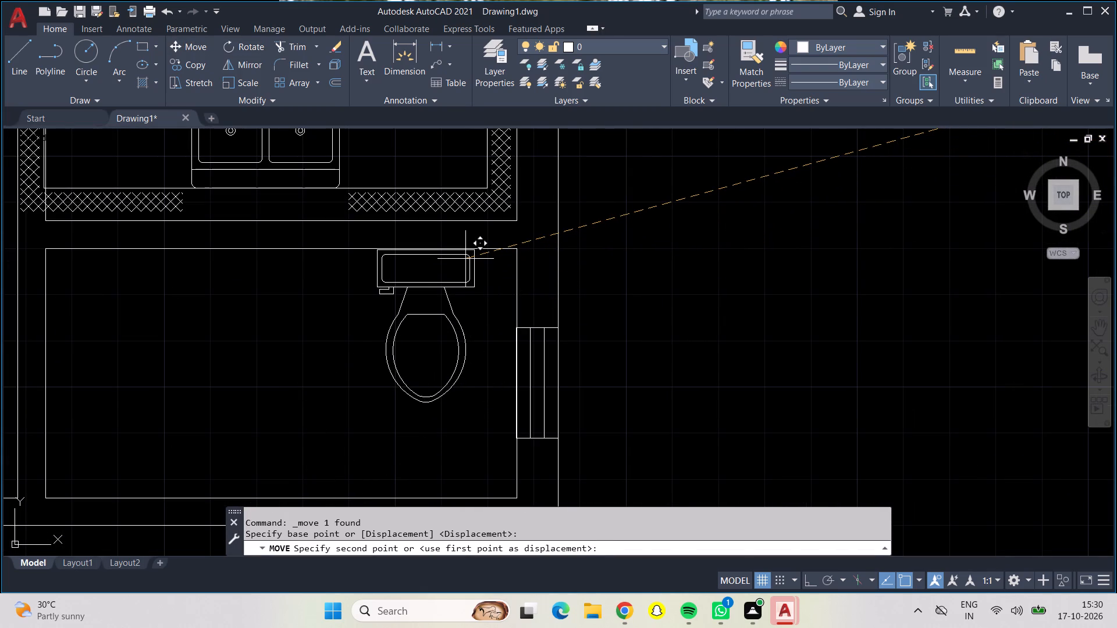
click(465, 259)
Move the easternmost faucet block into the small bathroom south of the kitchen, spout against the middle of the south wall.
scroll(468, 270, up, 1)
scroll(469, 272, down, 1)
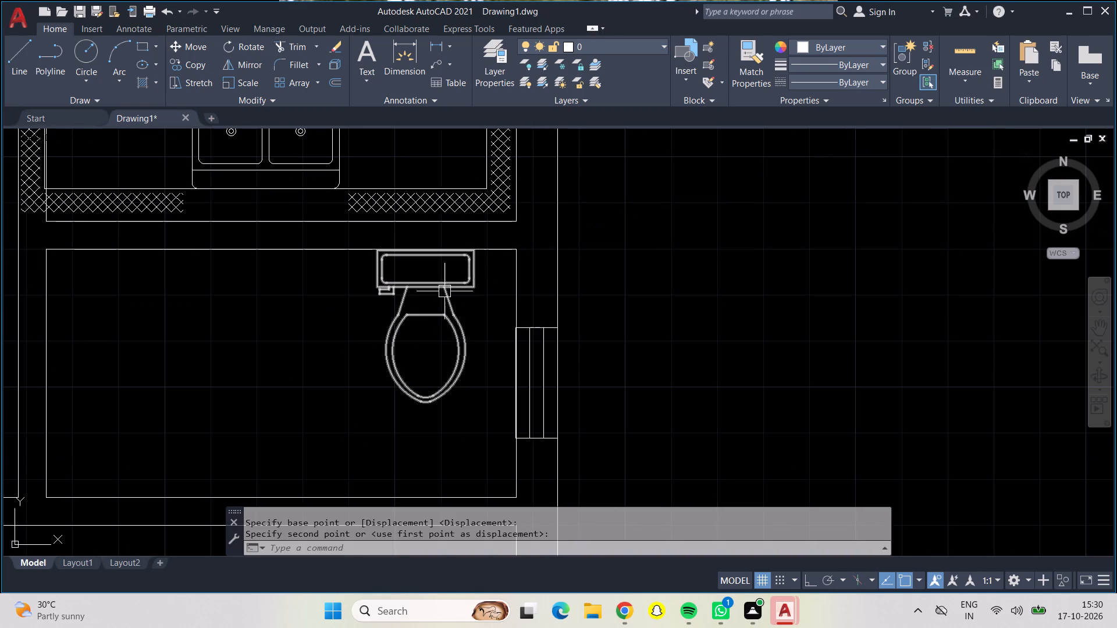
scroll(444, 291, down, 4)
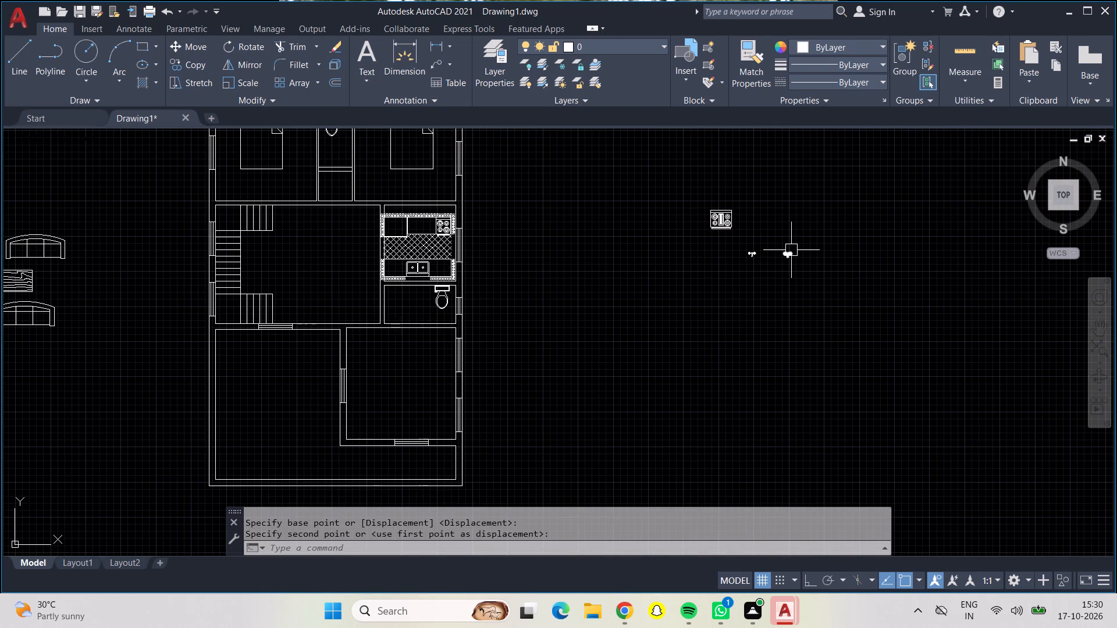
click(788, 255)
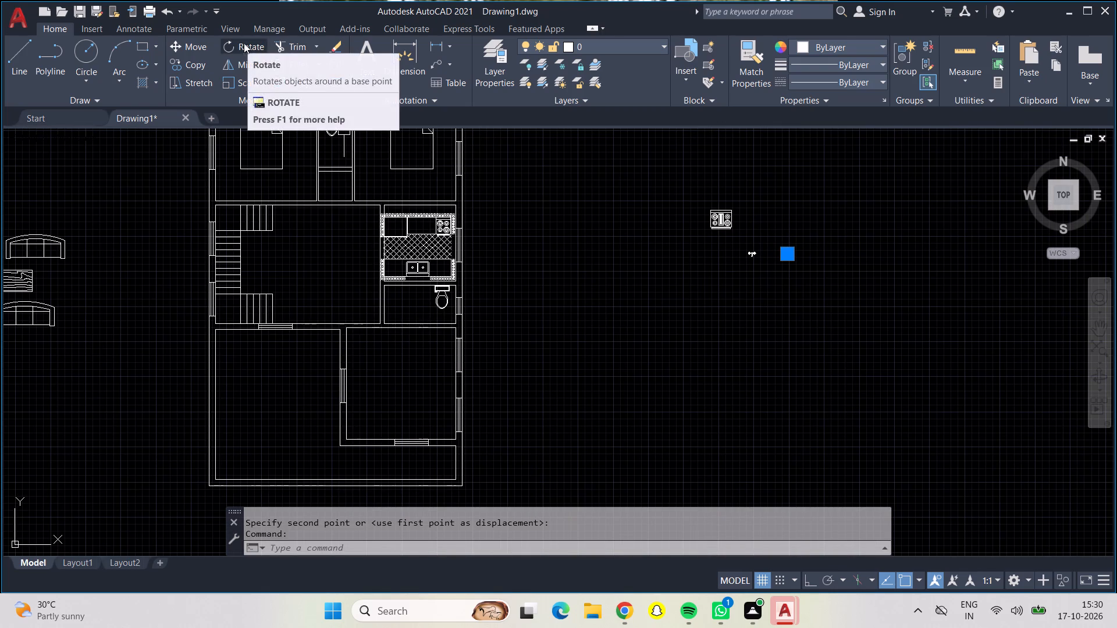
click(191, 51)
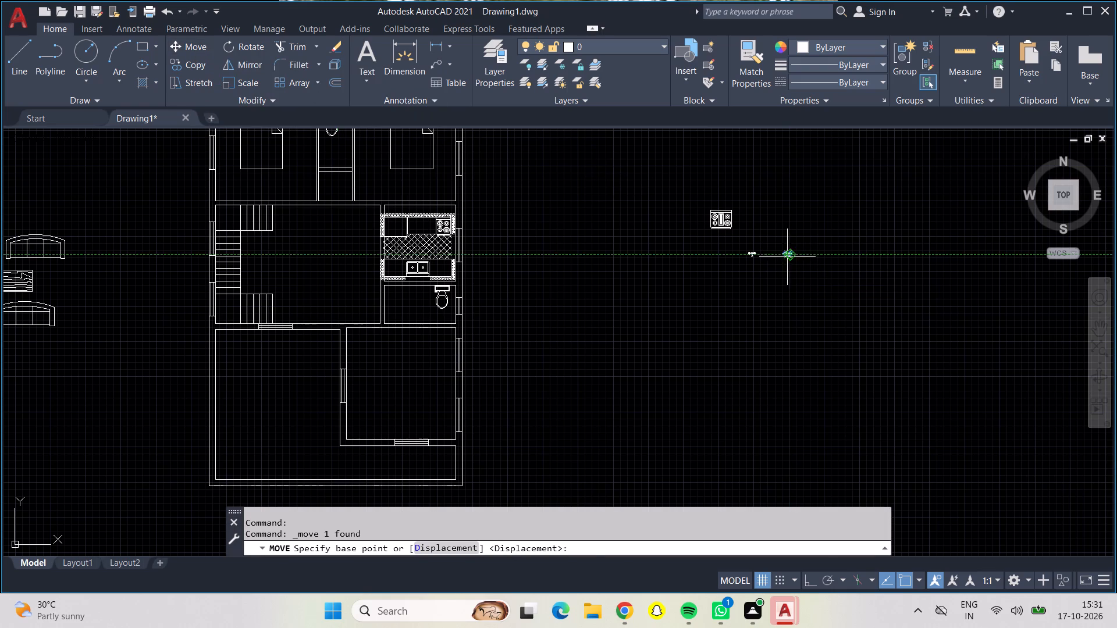
click(787, 255)
scroll(425, 320, up, 1)
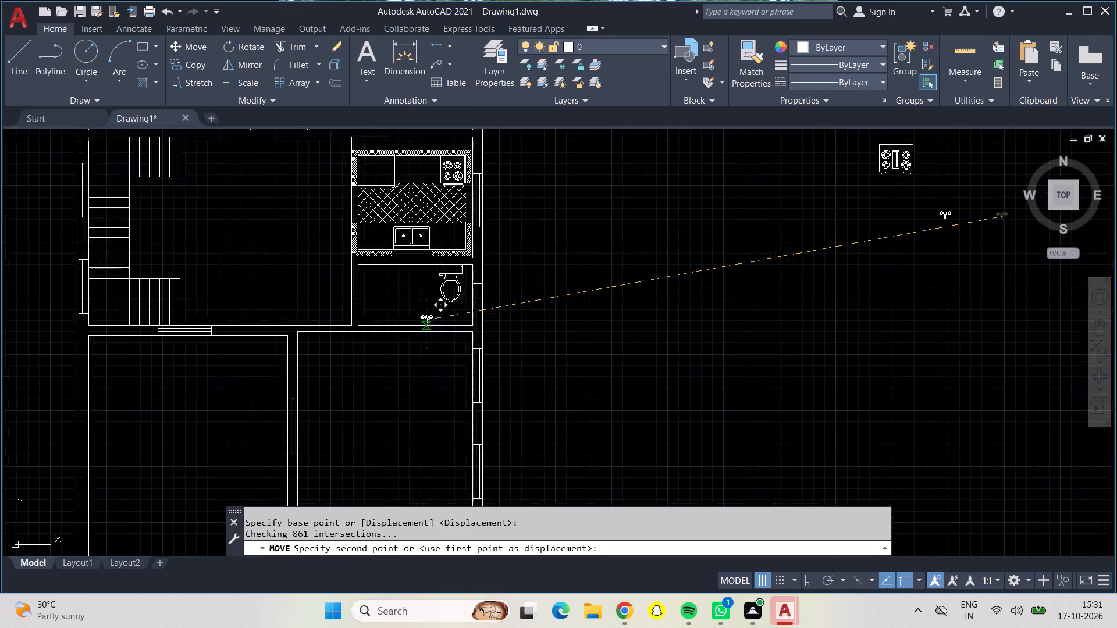
scroll(426, 320, up, 3)
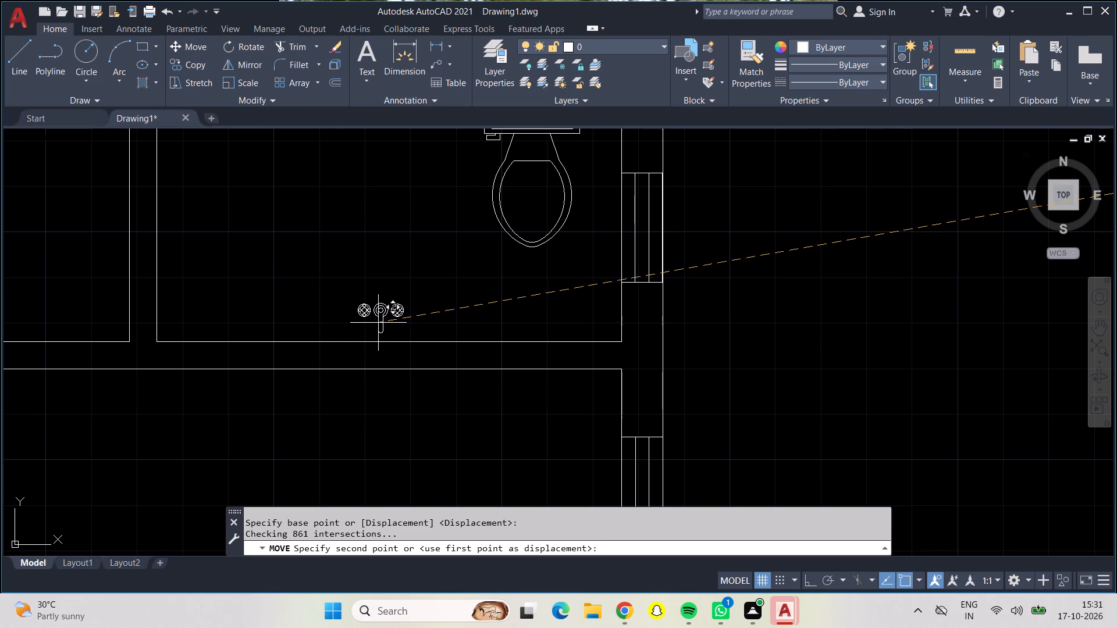
click(372, 330)
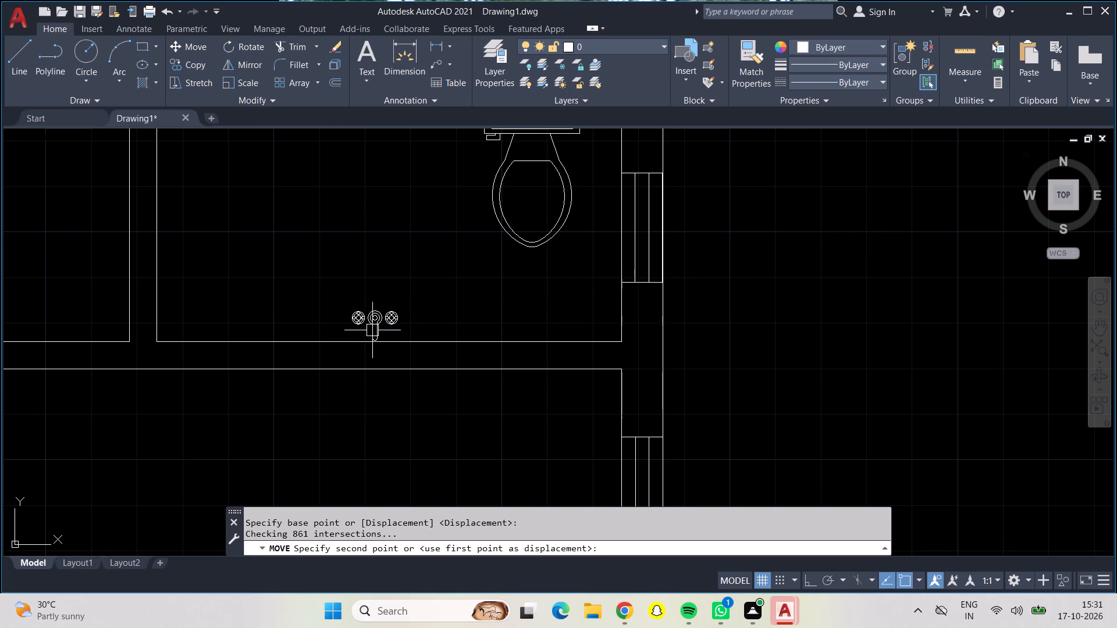
Move the remaining faucet block into the narrow bathroom between the bedrooms, onto the west wall south of the toilet.
scroll(375, 334, down, 2)
scroll(378, 338, up, 1)
scroll(373, 292, down, 1)
scroll(373, 292, up, 1)
scroll(382, 276, down, 2)
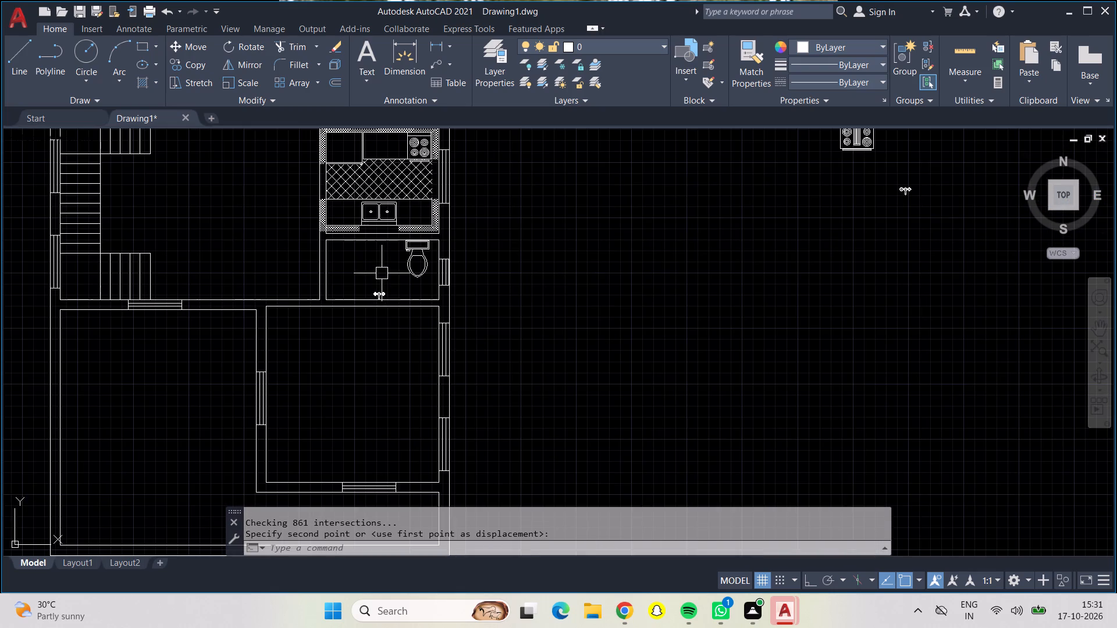
middle_drag(382, 272, 341, 396)
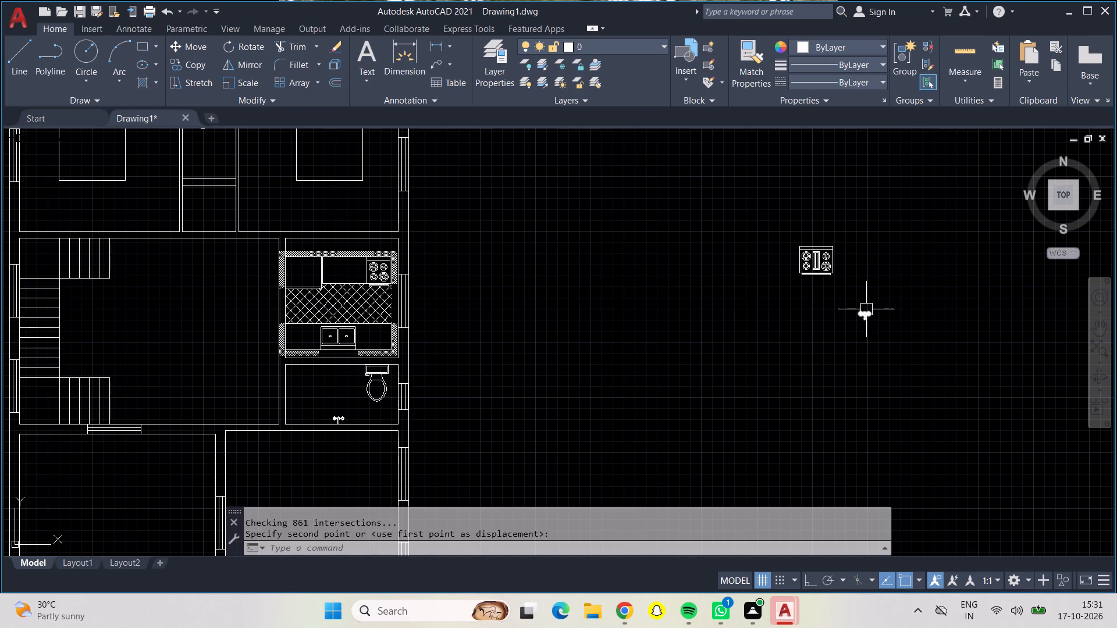
click(867, 308)
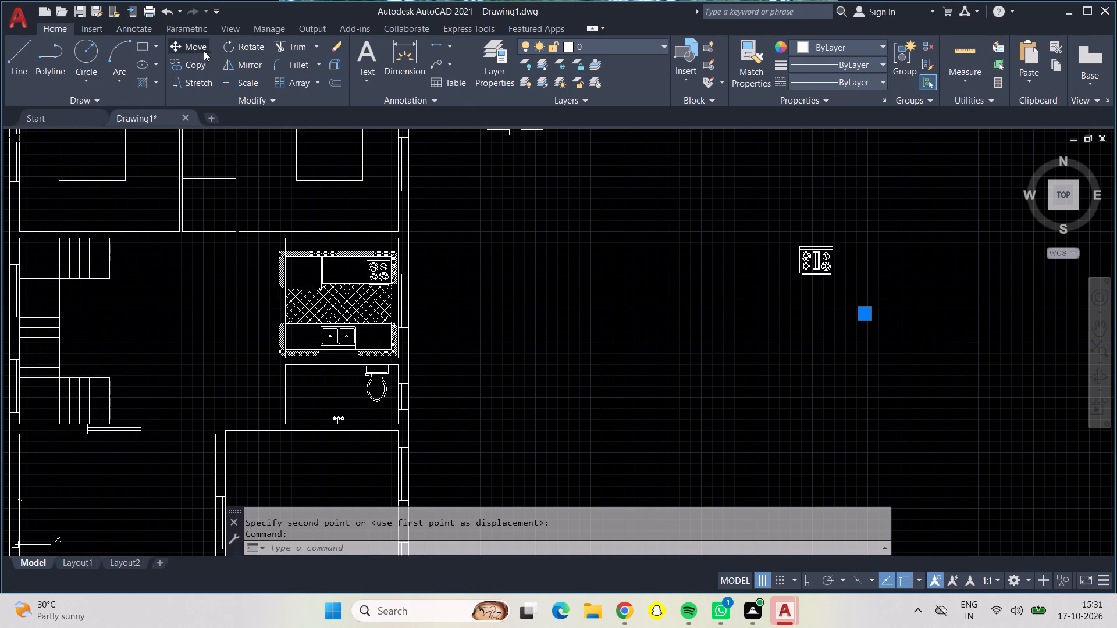
click(201, 50)
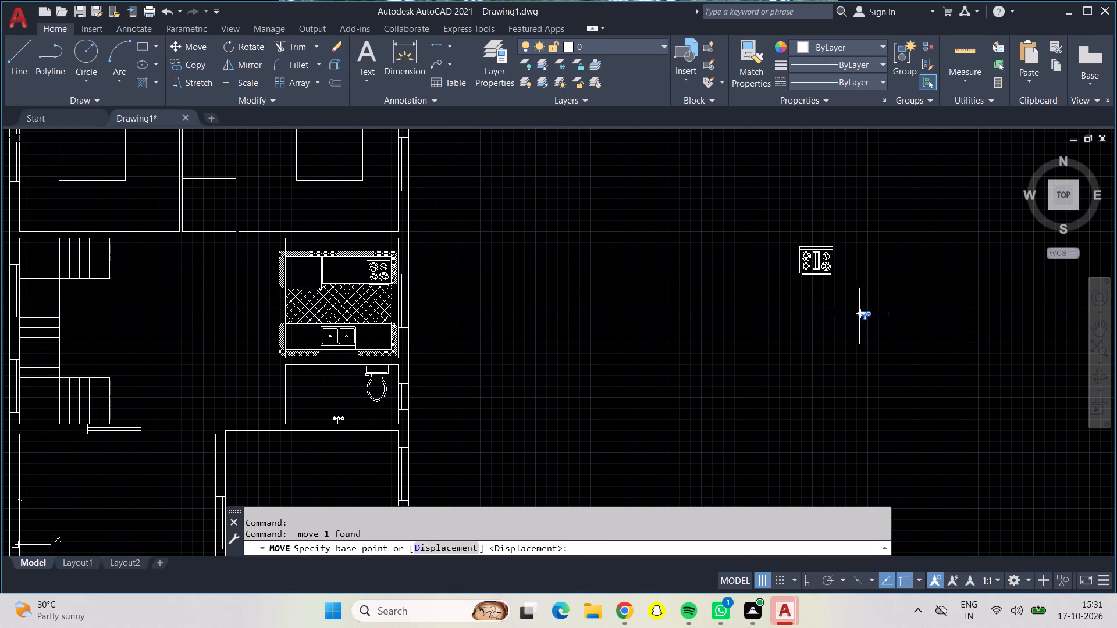
click(859, 316)
middle_drag(436, 223, 623, 399)
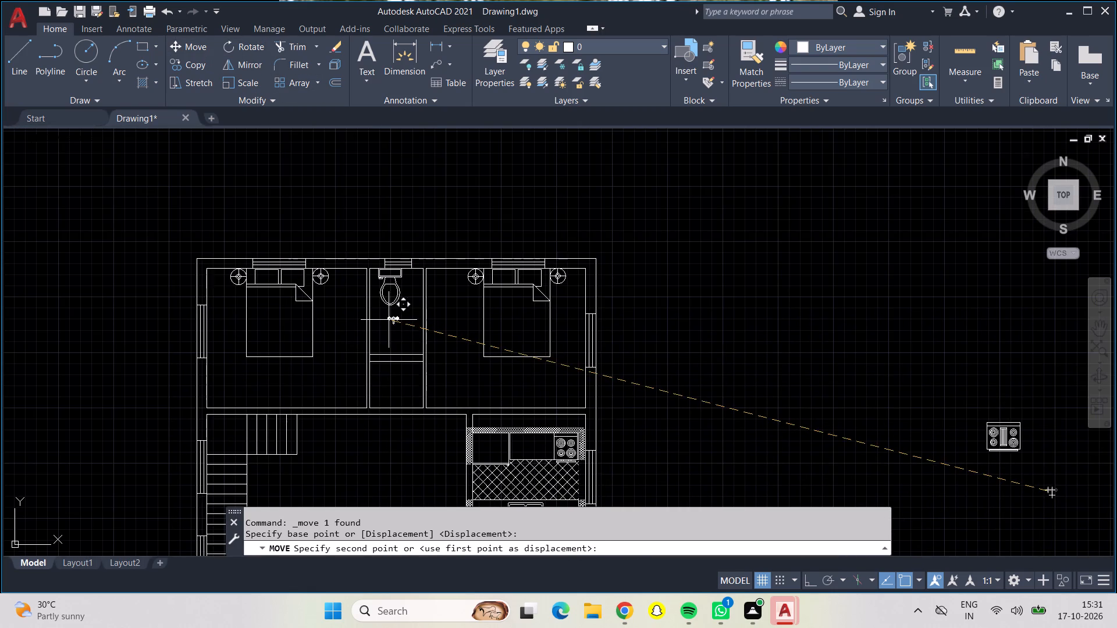
scroll(385, 319, down, 1)
scroll(385, 319, up, 1)
scroll(385, 319, down, 1)
scroll(389, 319, up, 5)
scroll(394, 318, down, 1)
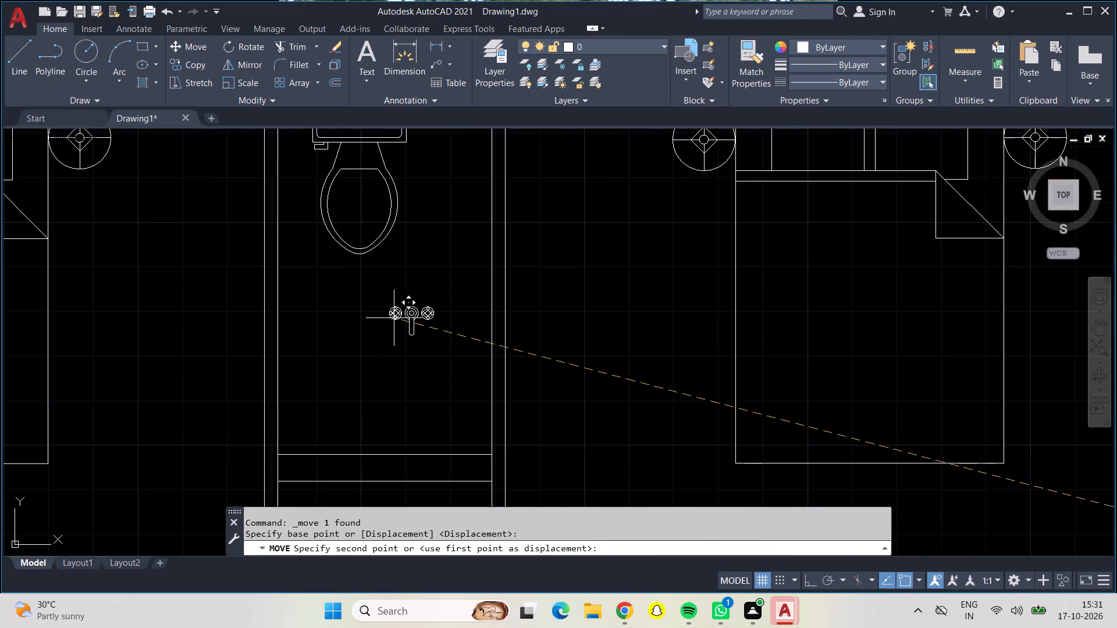
scroll(394, 318, down, 1)
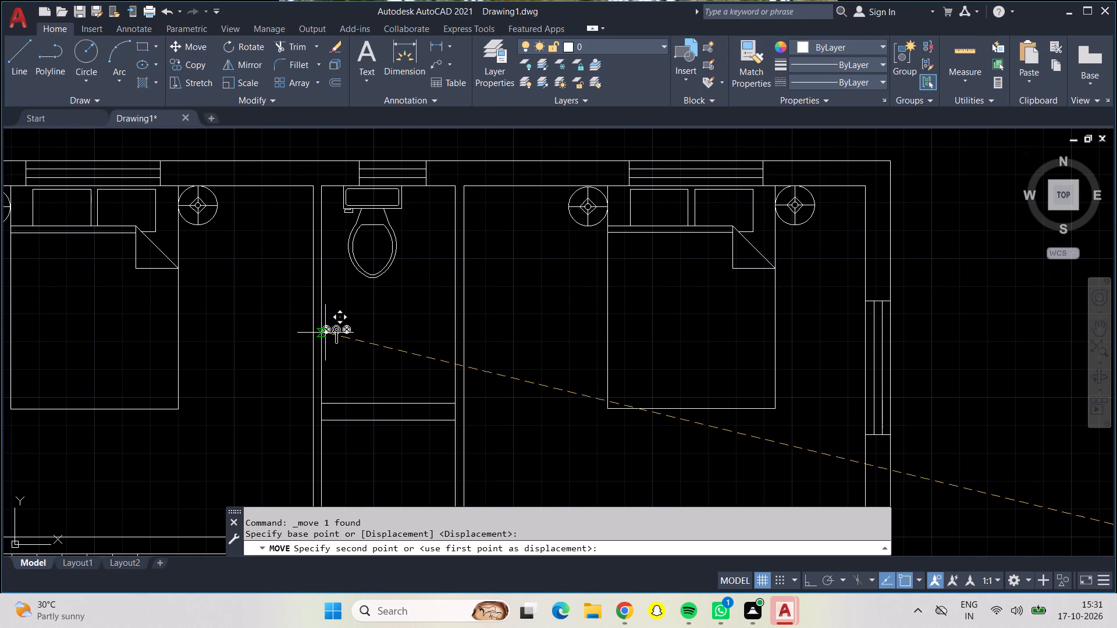
click(325, 326)
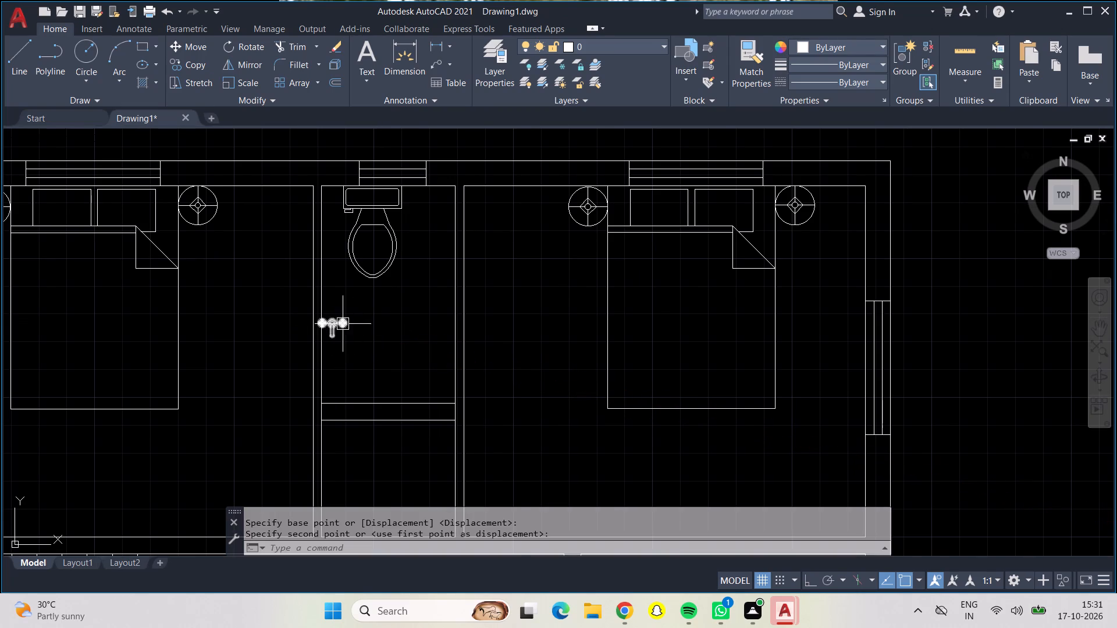
Rotate the faucet in the narrow bathroom between the bedrooms by 270° with Ortho on, pointing its spout west.
scroll(343, 324, up, 2)
click(327, 324)
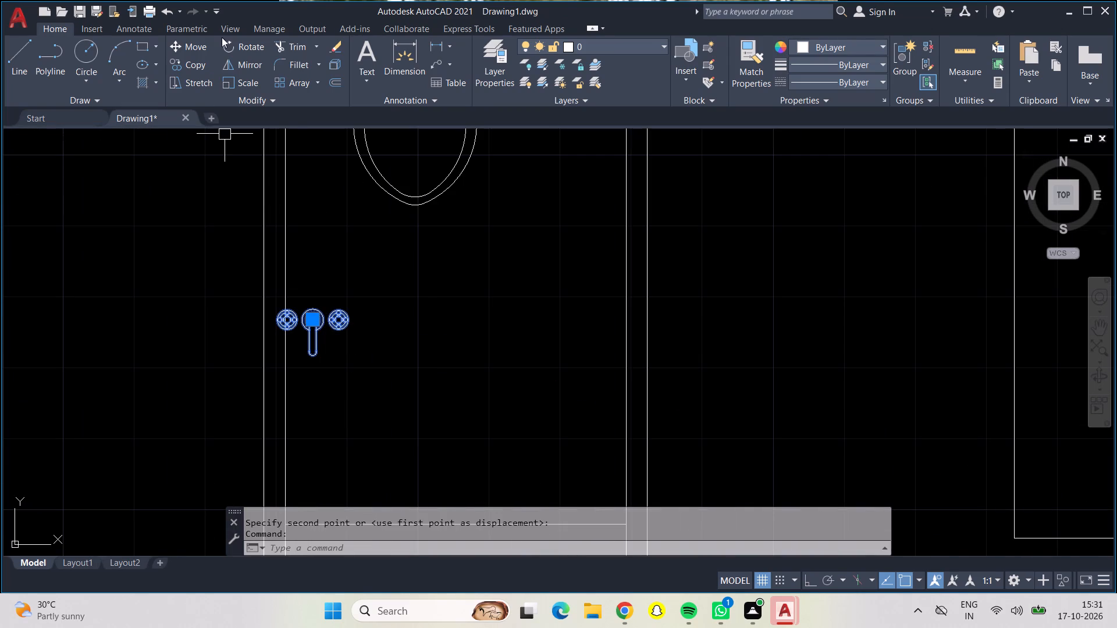
click(227, 47)
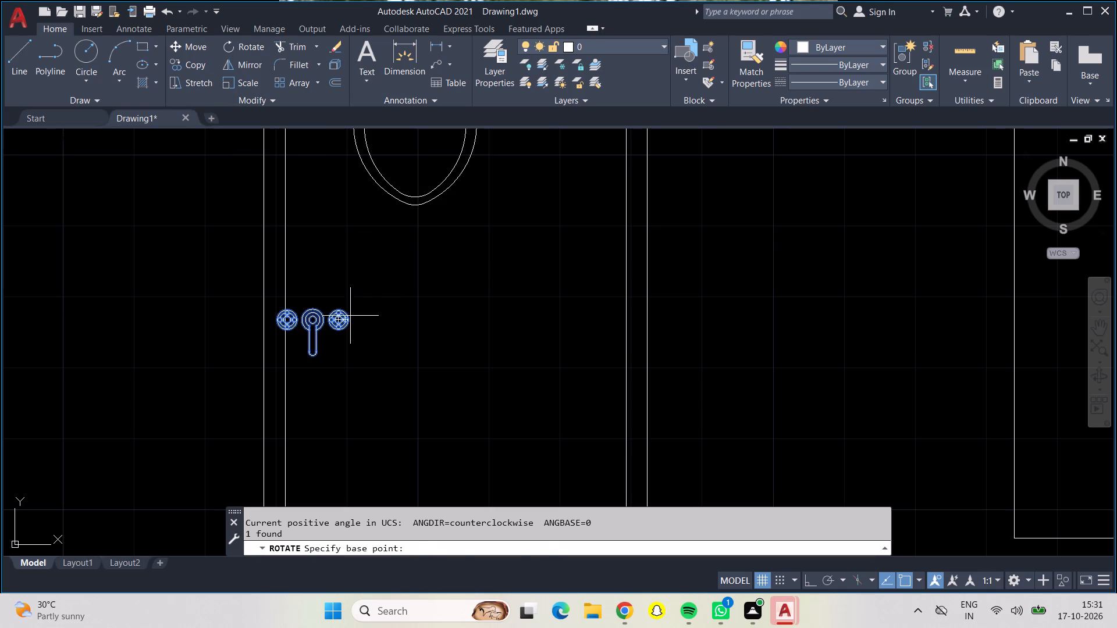
click(346, 321)
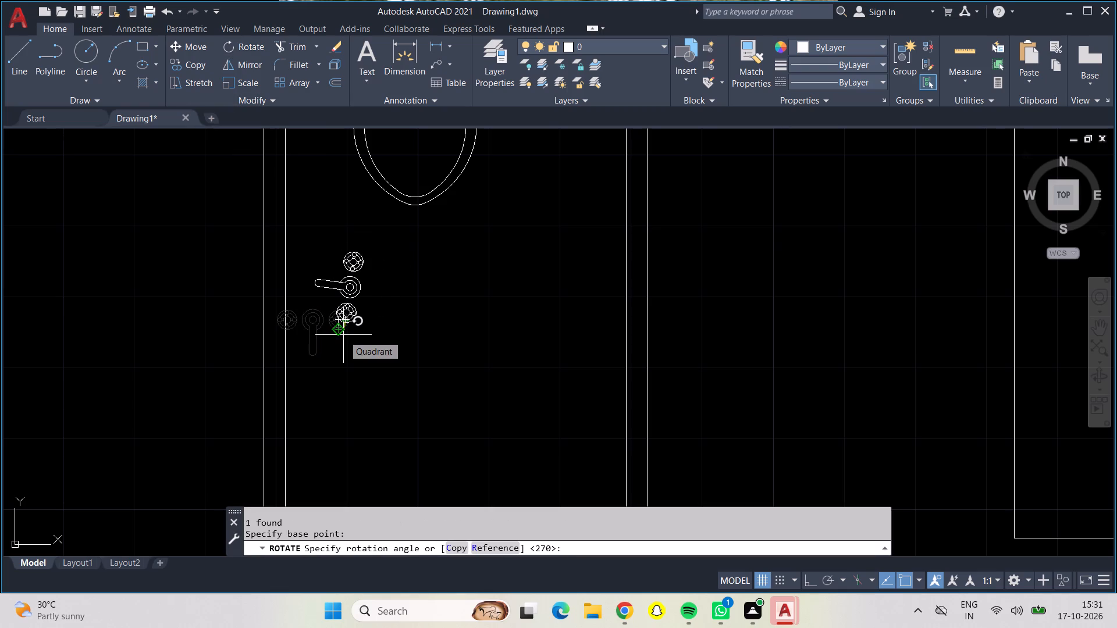
key(F8)
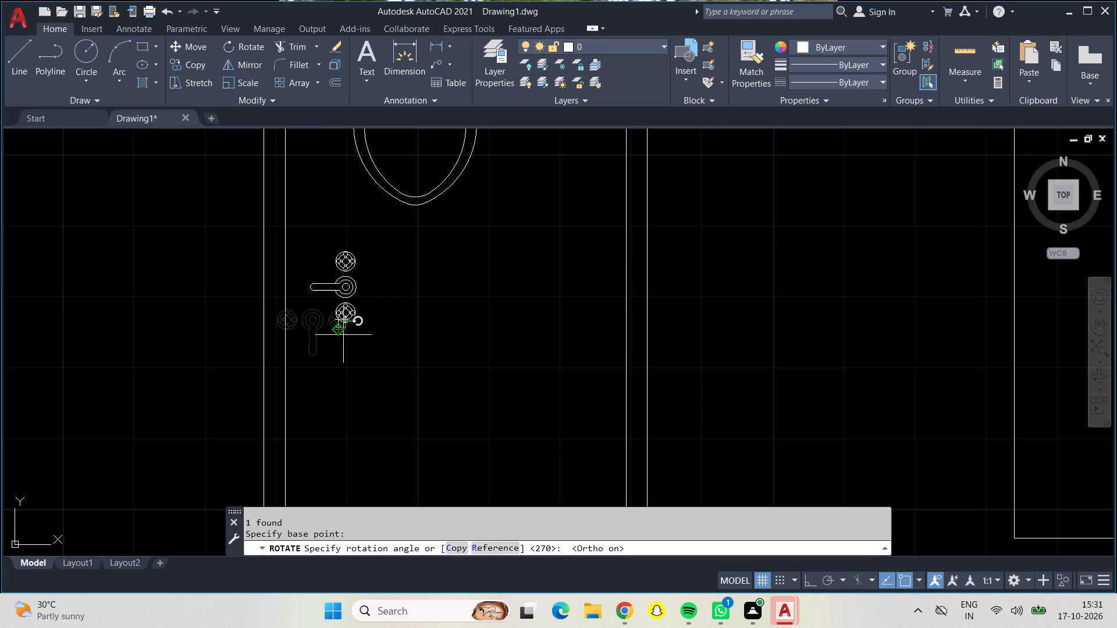
click(350, 364)
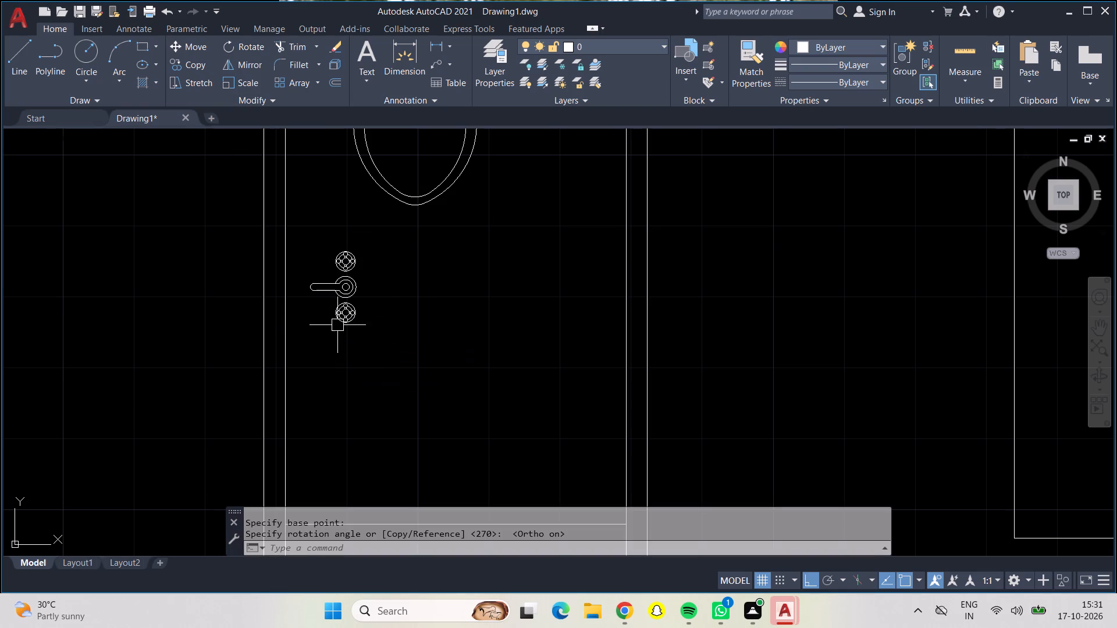
Move the rotated faucet farther south from the toilet, and west until its spout tip meets the bathroom's west wall.
click(339, 294)
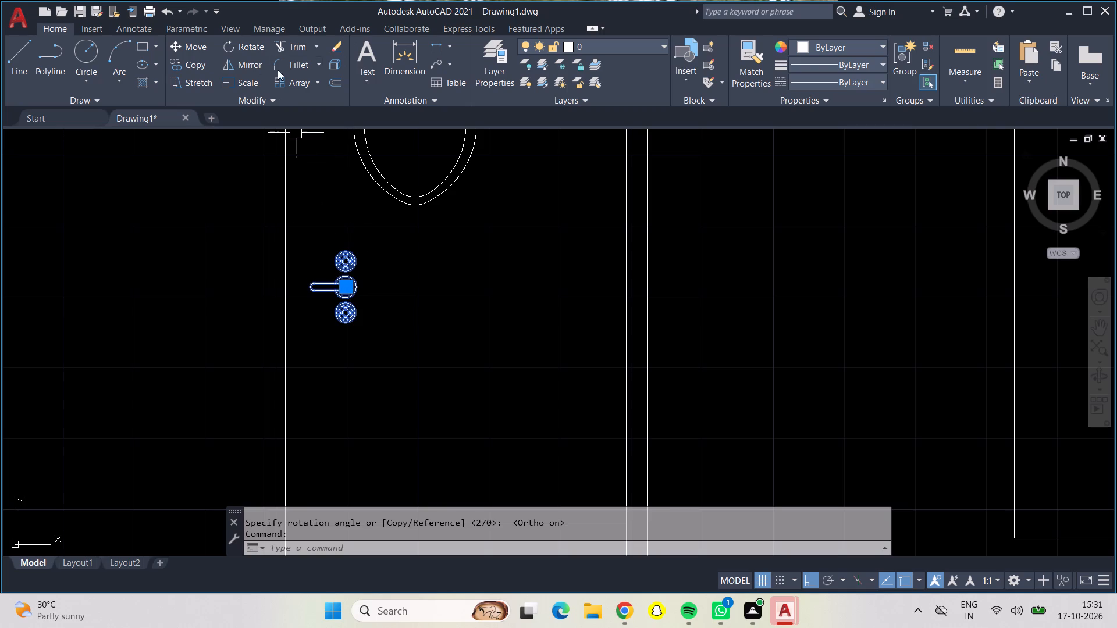
click(172, 47)
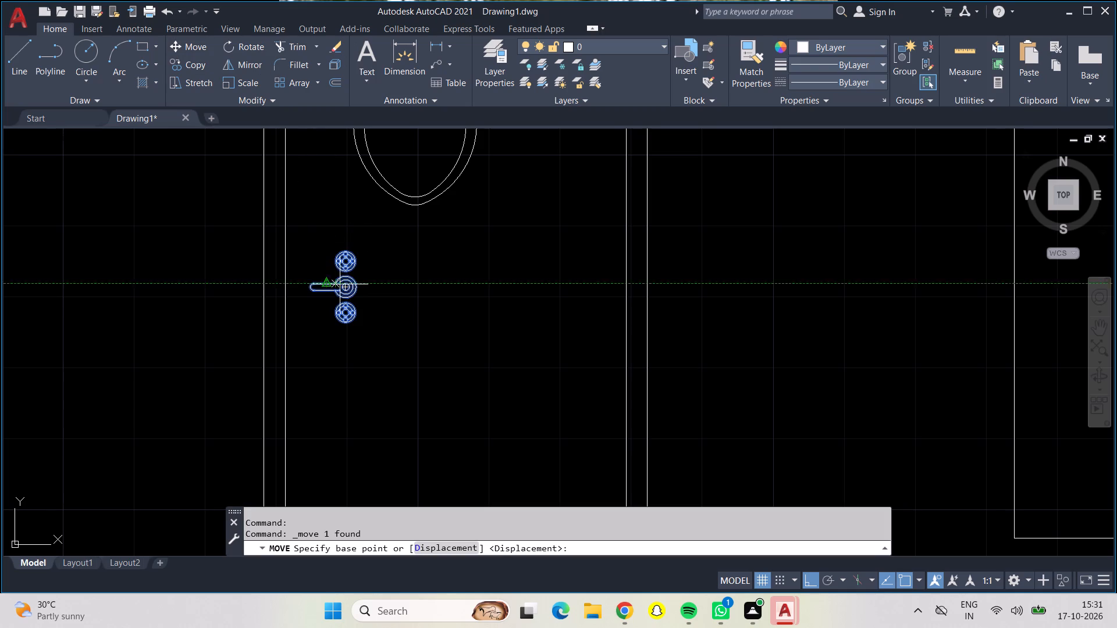
click(340, 284)
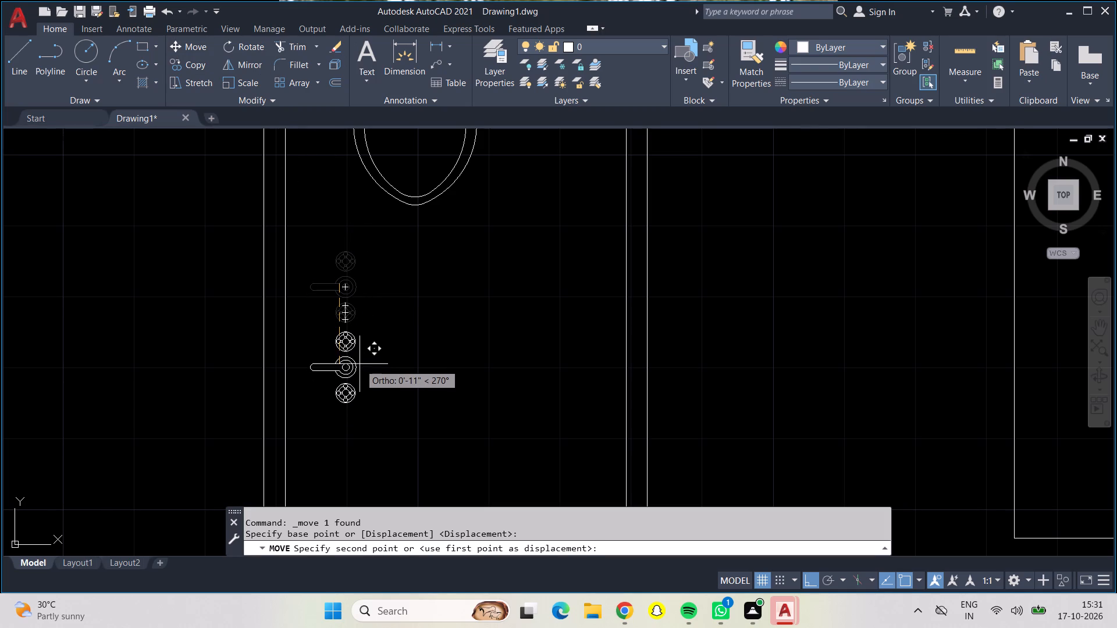
click(358, 371)
click(350, 373)
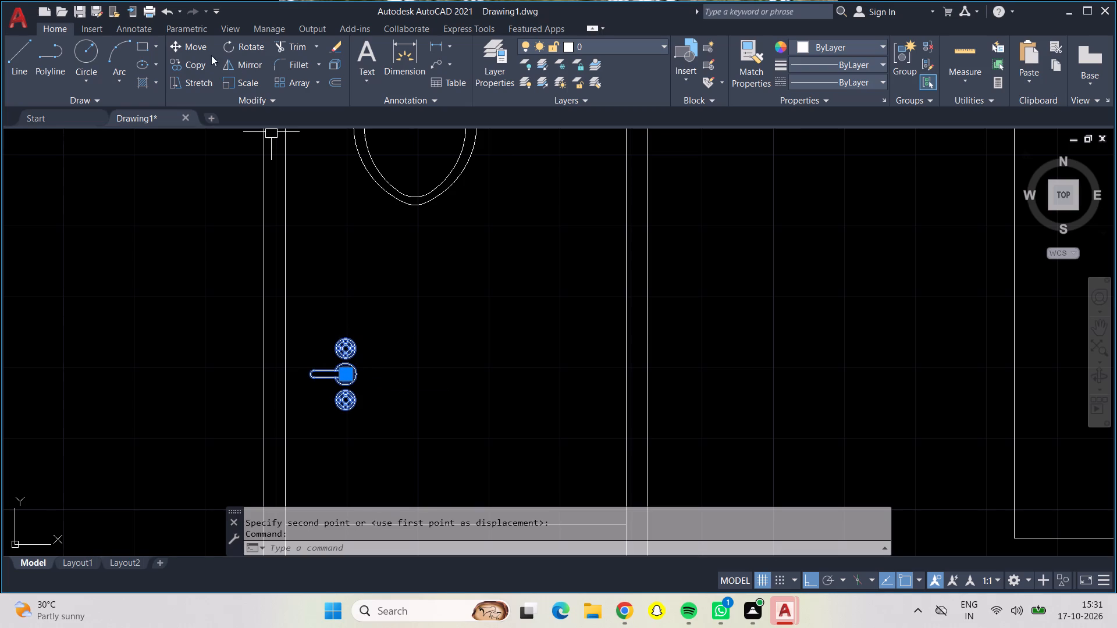
drag(182, 45, 184, 64)
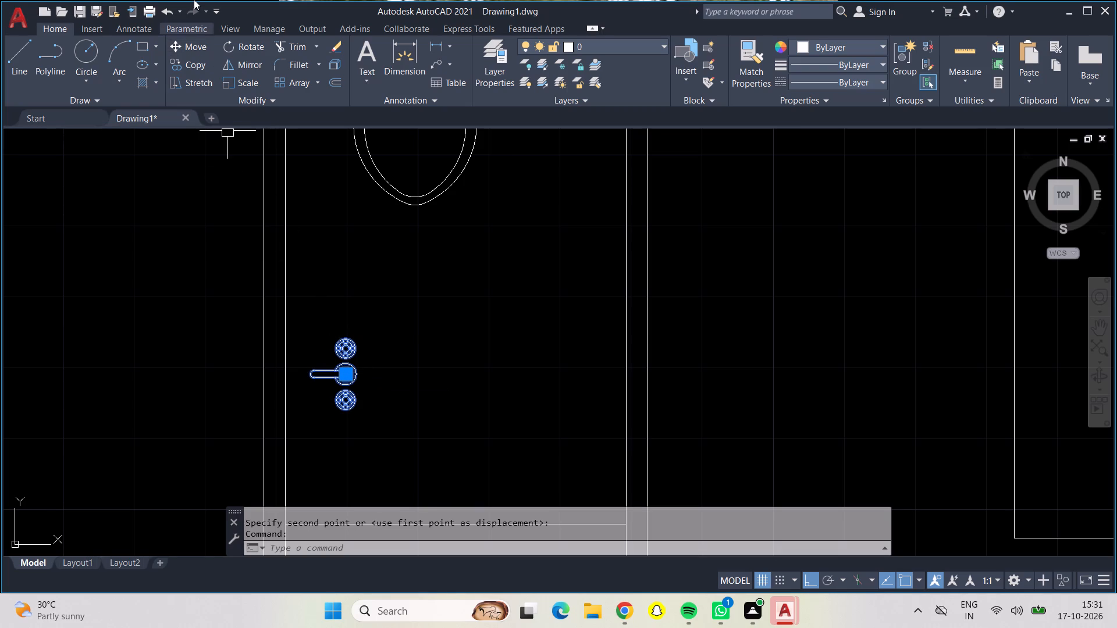
click(183, 48)
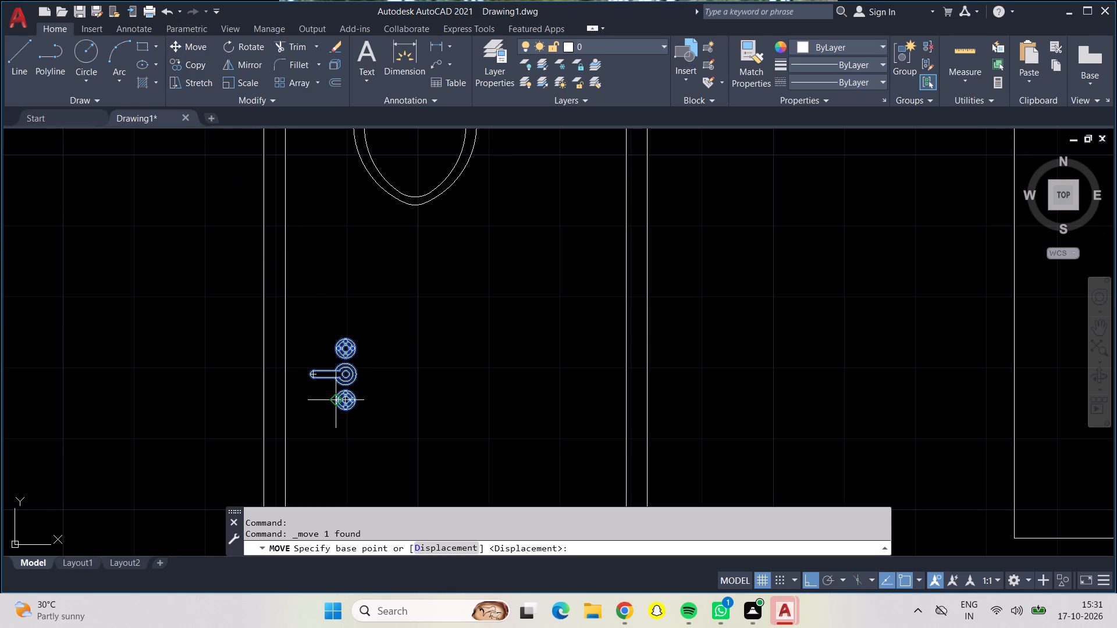
click(344, 375)
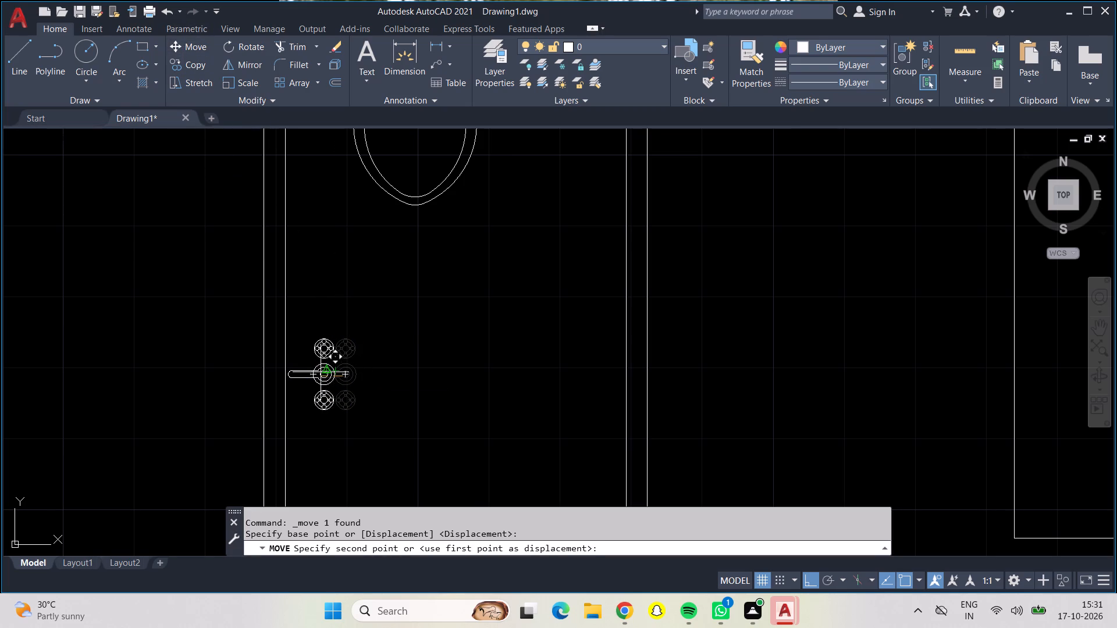
click(318, 372)
Rotate the northernmost loose sofa west of the plan by 270° about its east end, turning its curved back east.
scroll(328, 376, down, 2)
scroll(381, 397, down, 1)
middle_drag(382, 394, 443, 184)
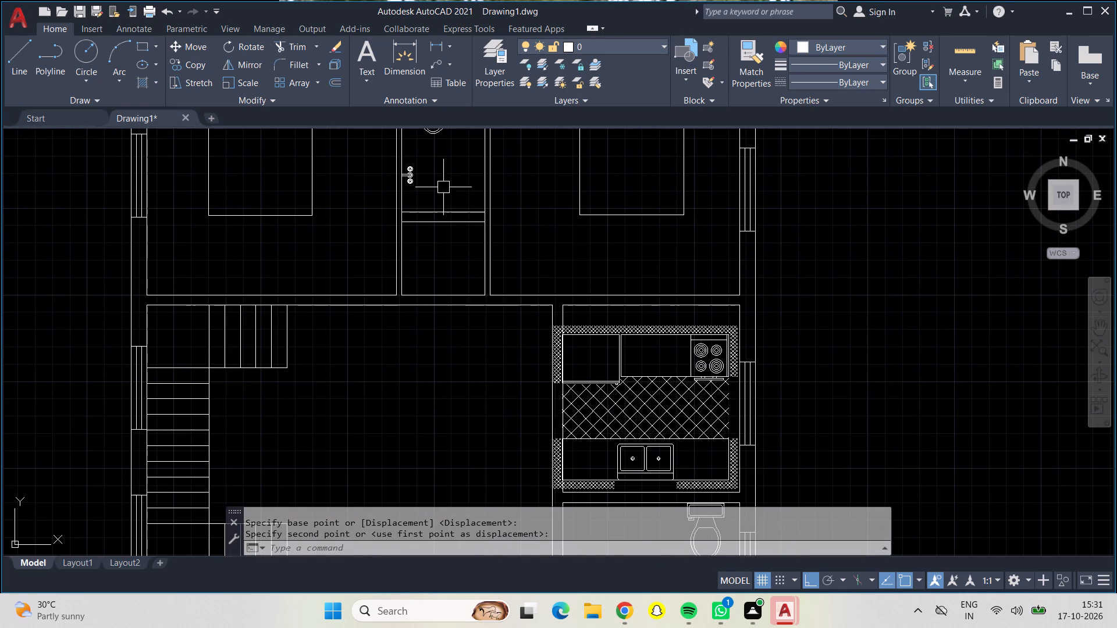
scroll(439, 273, down, 1)
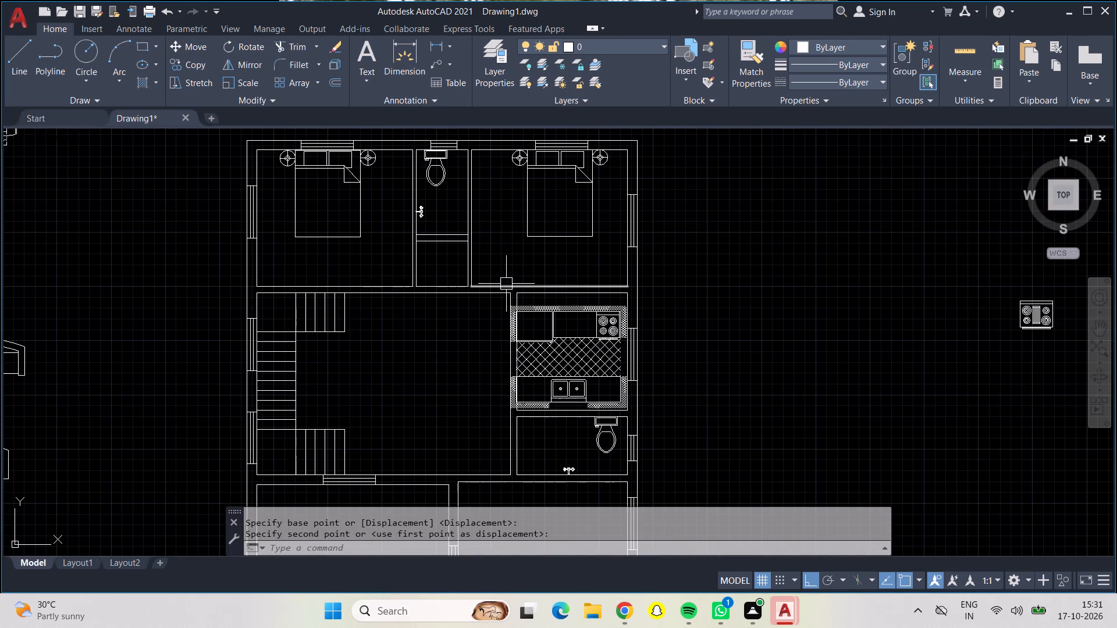
middle_drag(460, 344, 330, 330)
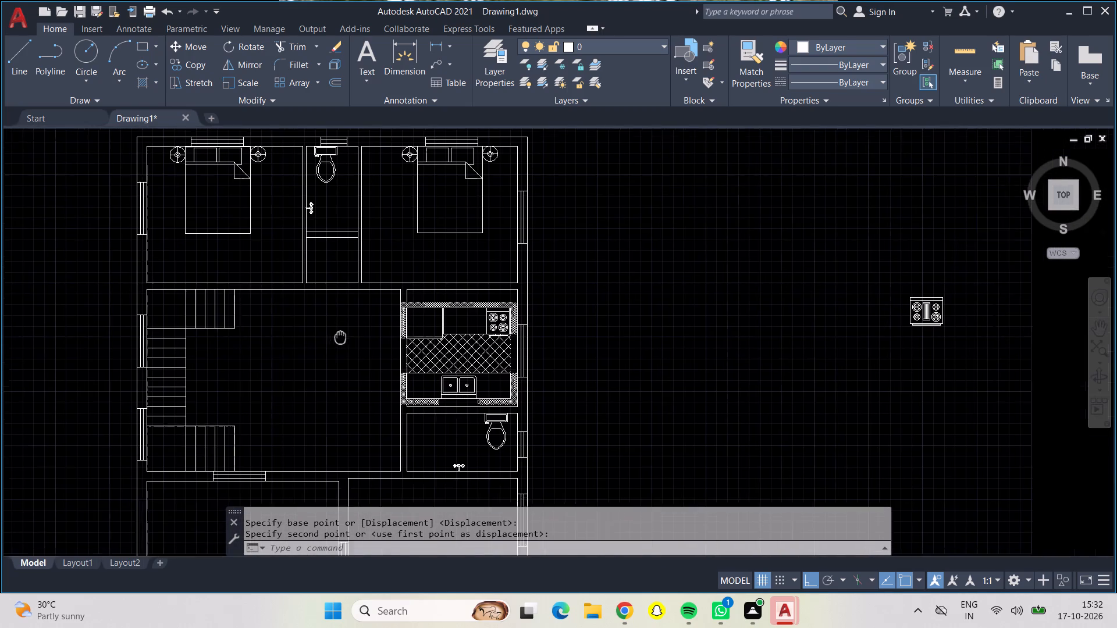
middle_drag(330, 330, 301, 316)
middle_drag(673, 318, 684, 251)
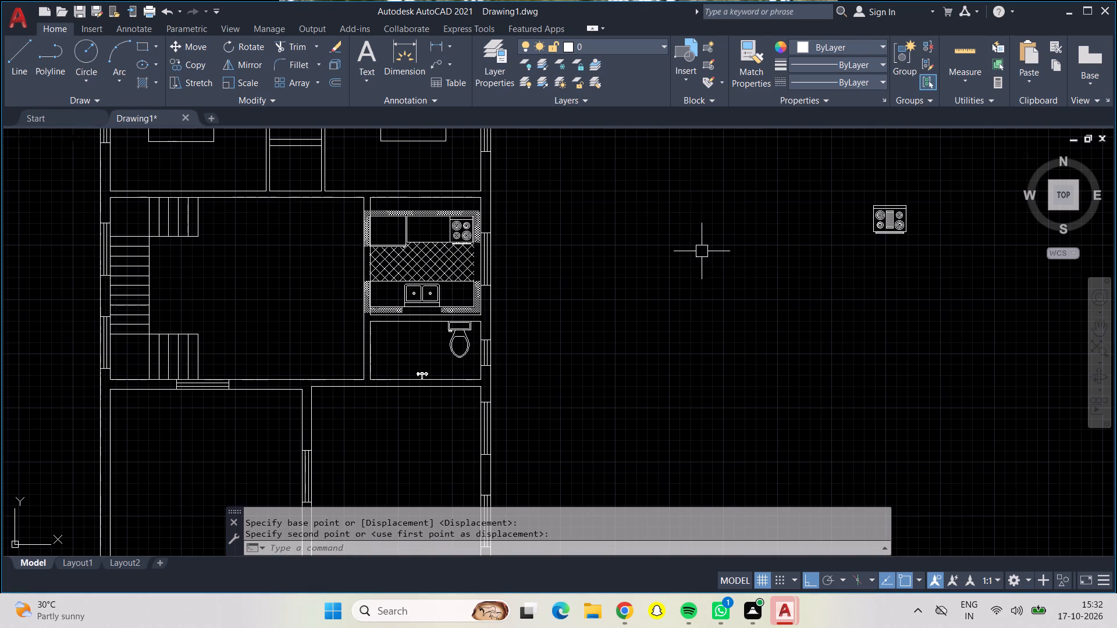
scroll(654, 298, up, 1)
middle_drag(654, 298, 720, 299)
scroll(715, 311, down, 2)
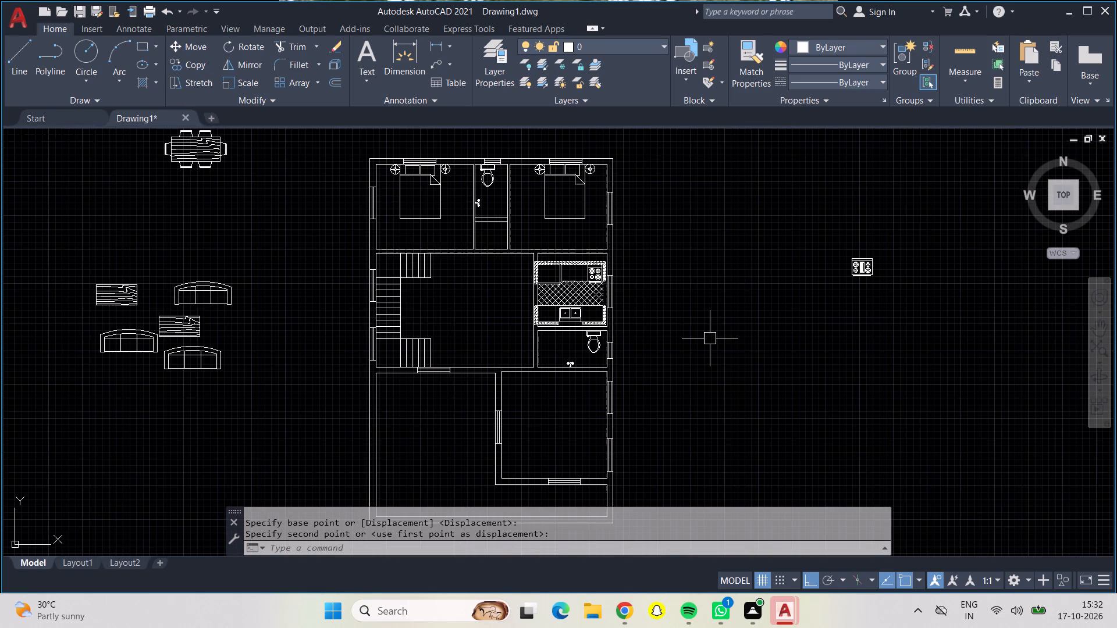
middle_drag(710, 341, 727, 303)
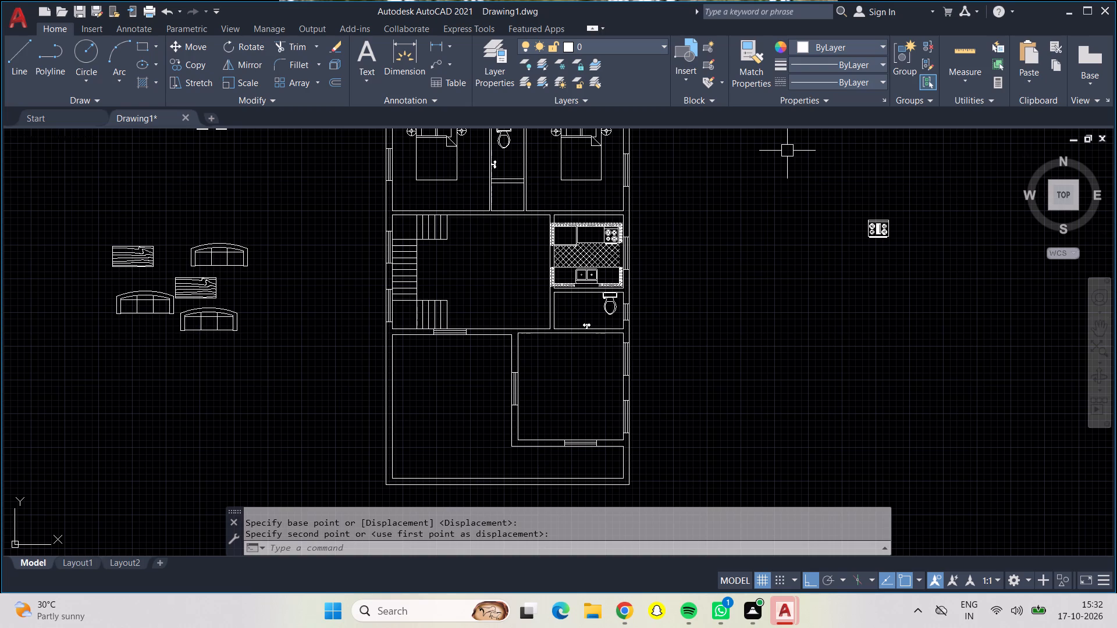
click(211, 245)
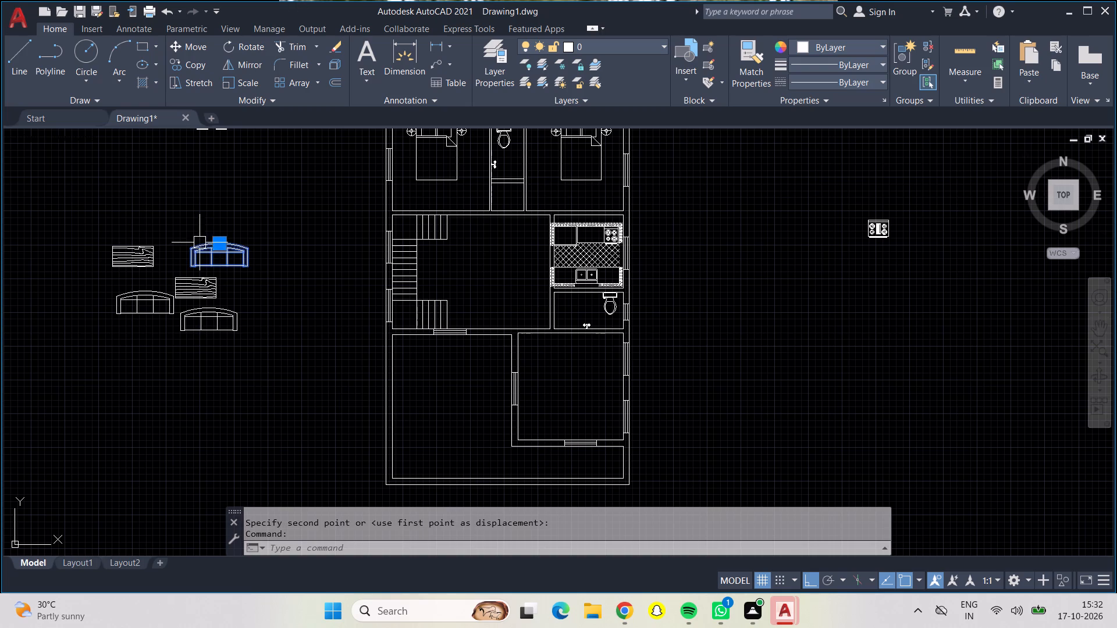
click(244, 45)
click(247, 255)
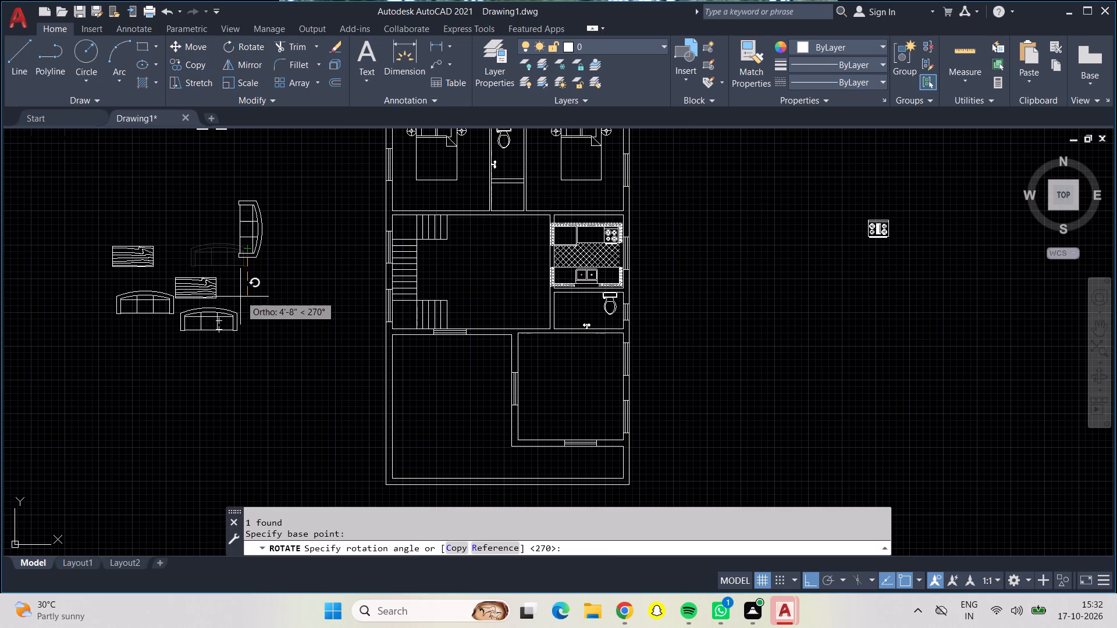
click(240, 297)
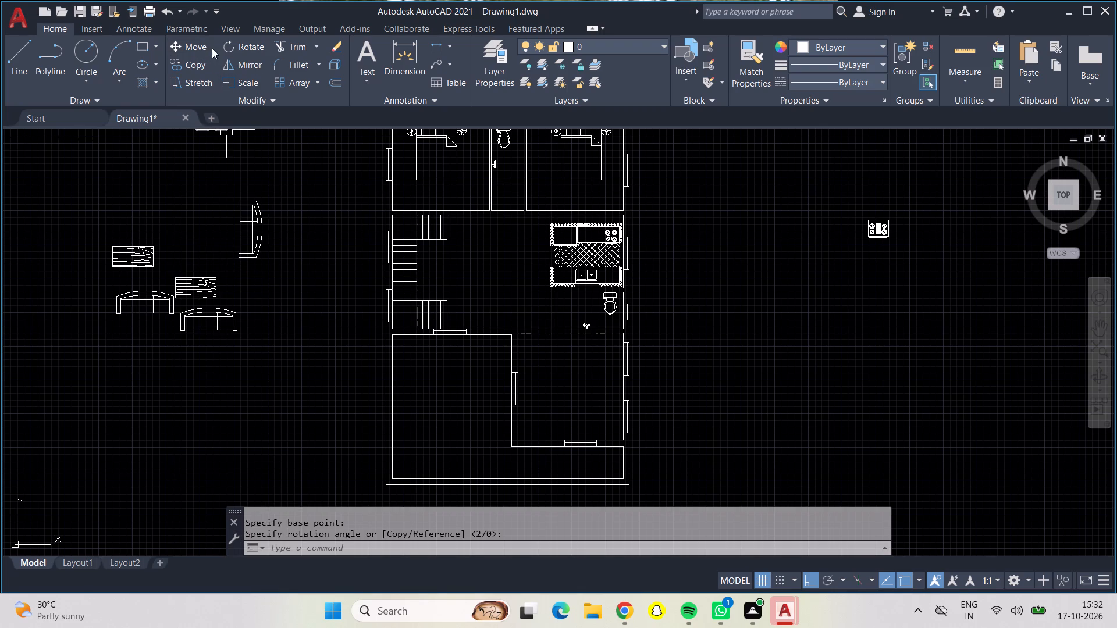
Rotate the southernmost loose sofa, below the wooden tables, by 270° about its east end so its back faces east.
click(201, 306)
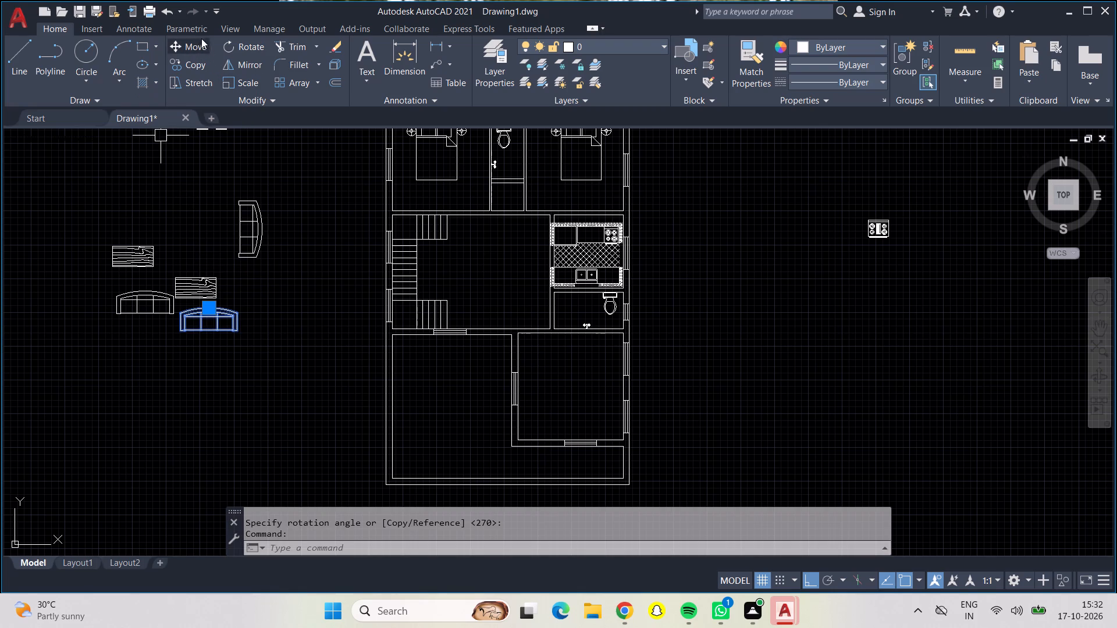
click(249, 41)
click(235, 322)
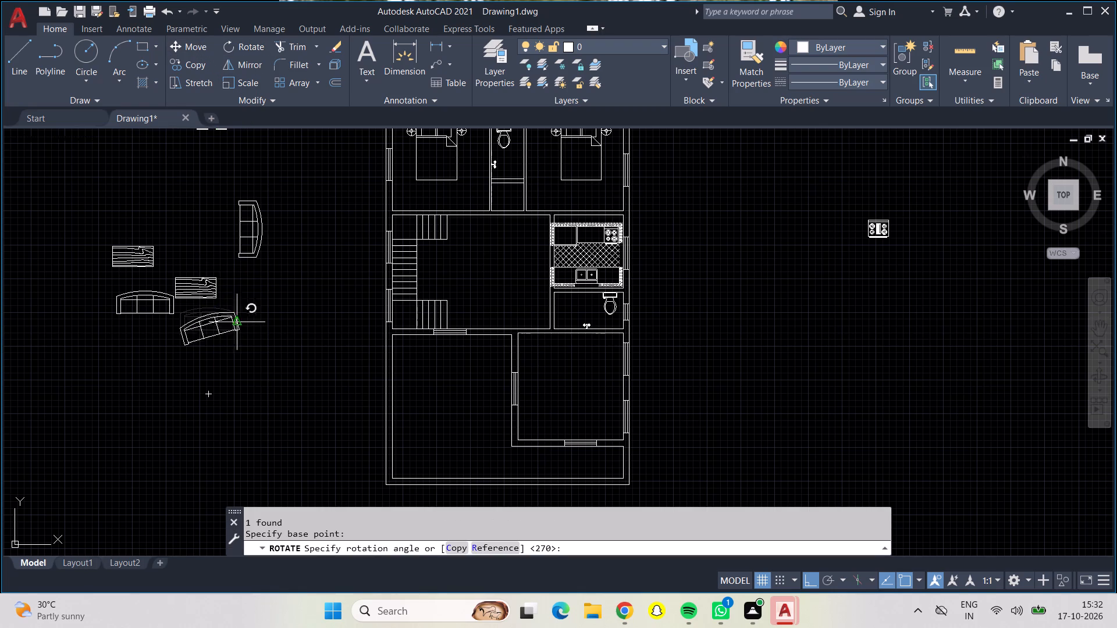
click(239, 350)
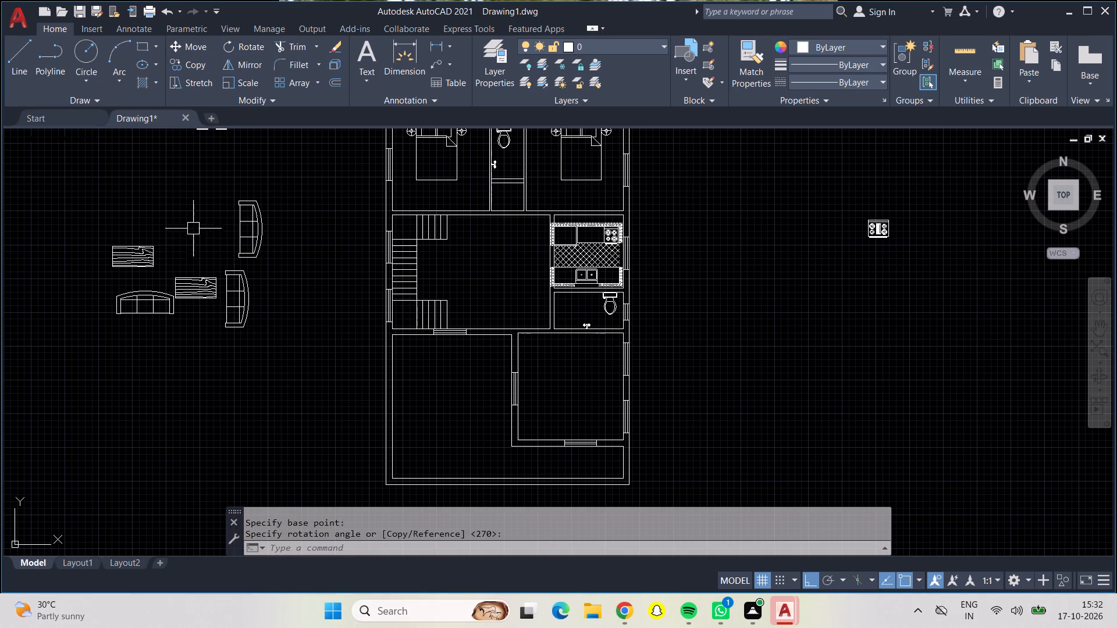
Select the unrotated sofa and the northernmost rotated sofa west of the plan, and start a selection window near the wooden tables.
click(141, 301)
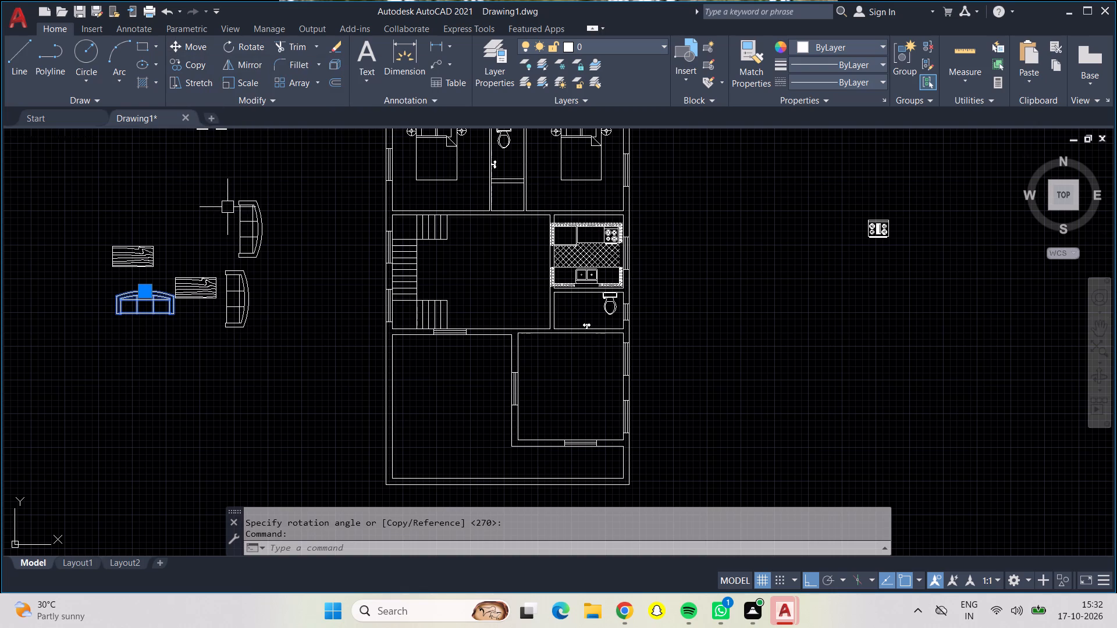
click(252, 217)
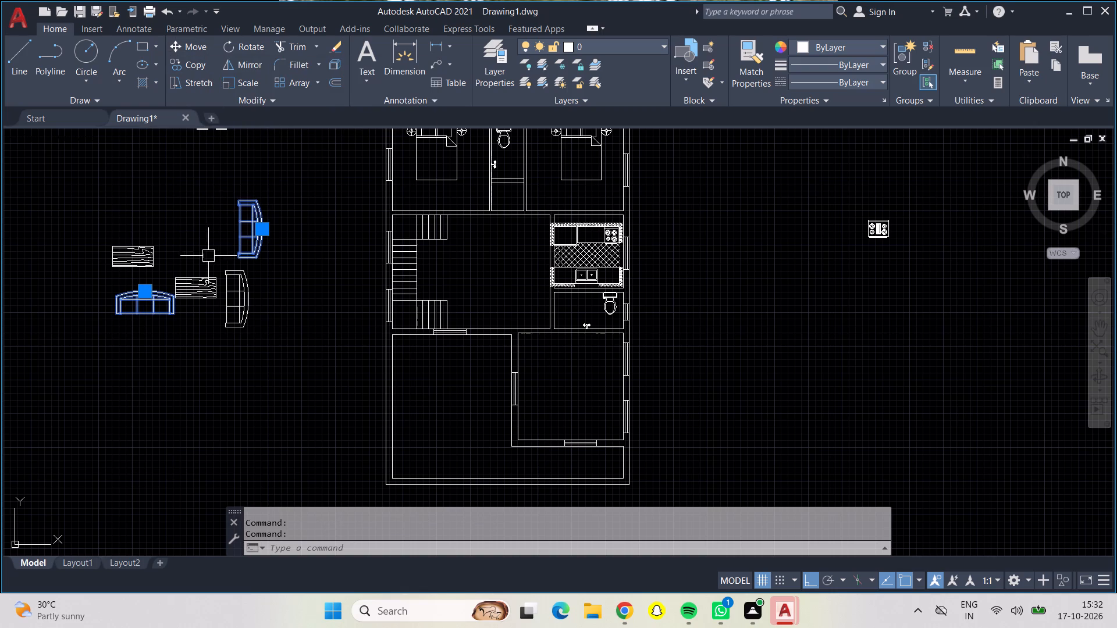
click(163, 235)
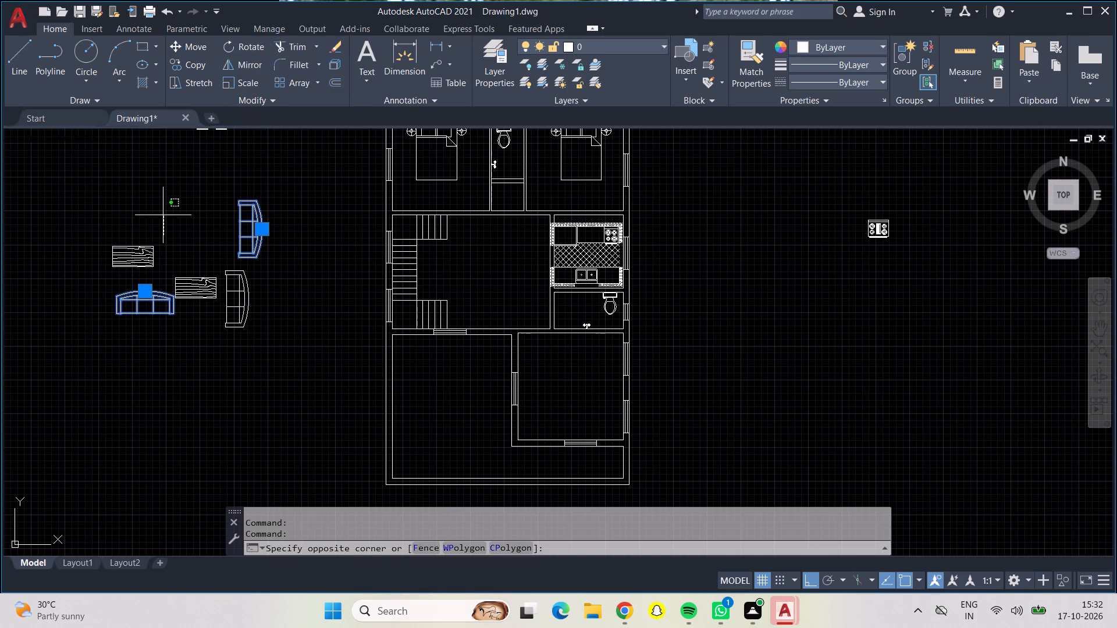
Move the northernmost rotated sofa into the southeast room's northeast corner, with its curved back against the east wall.
key(Escape)
key(Escape)
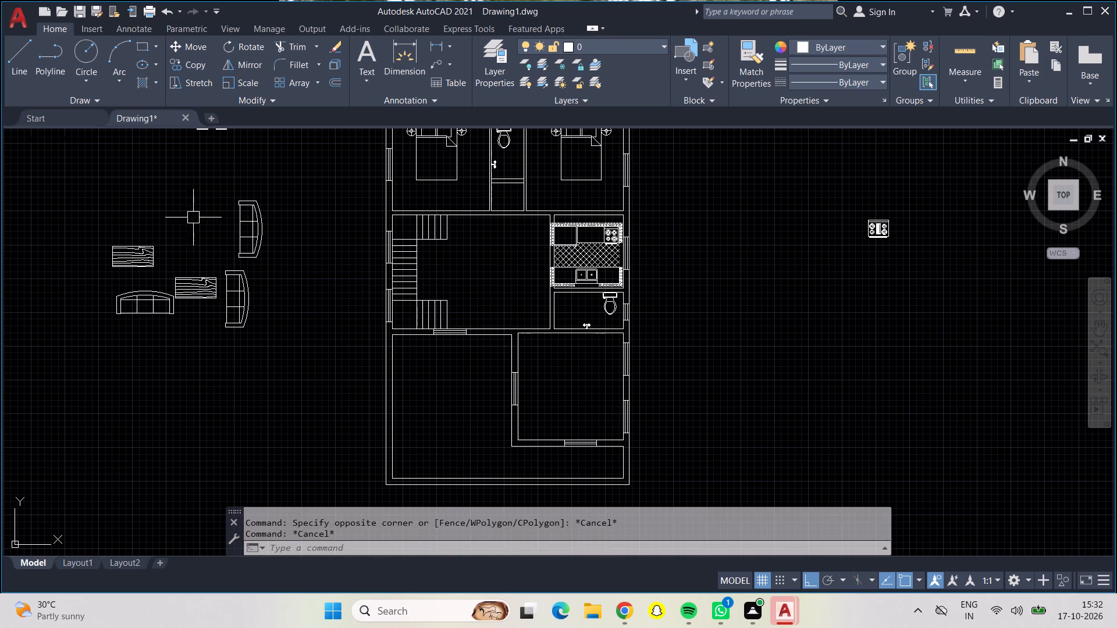
drag(243, 231, 245, 223)
click(183, 41)
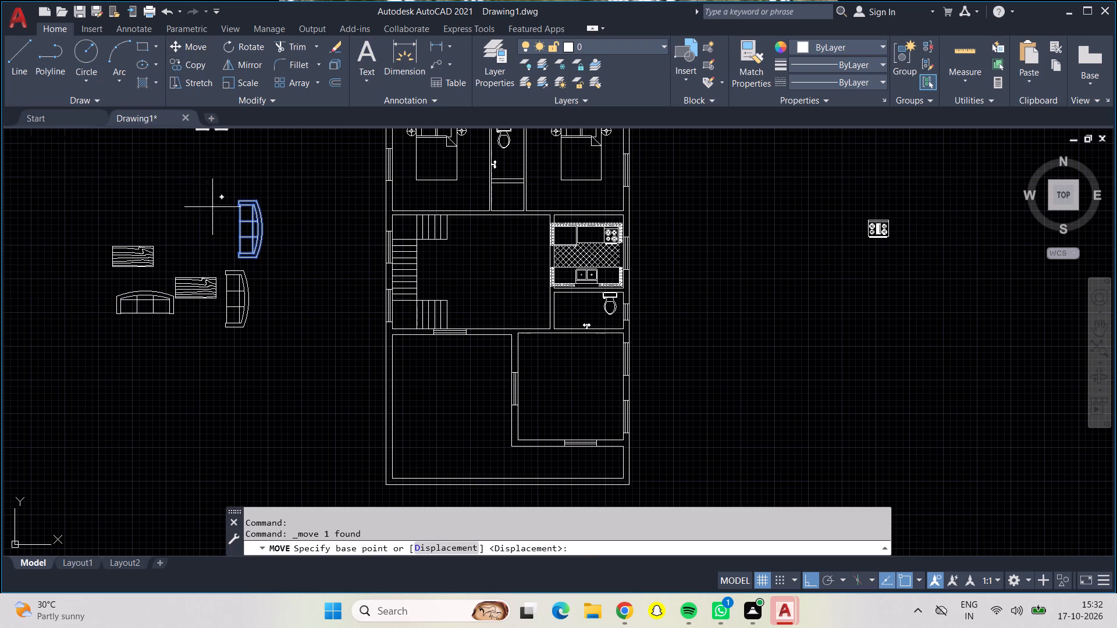
click(244, 237)
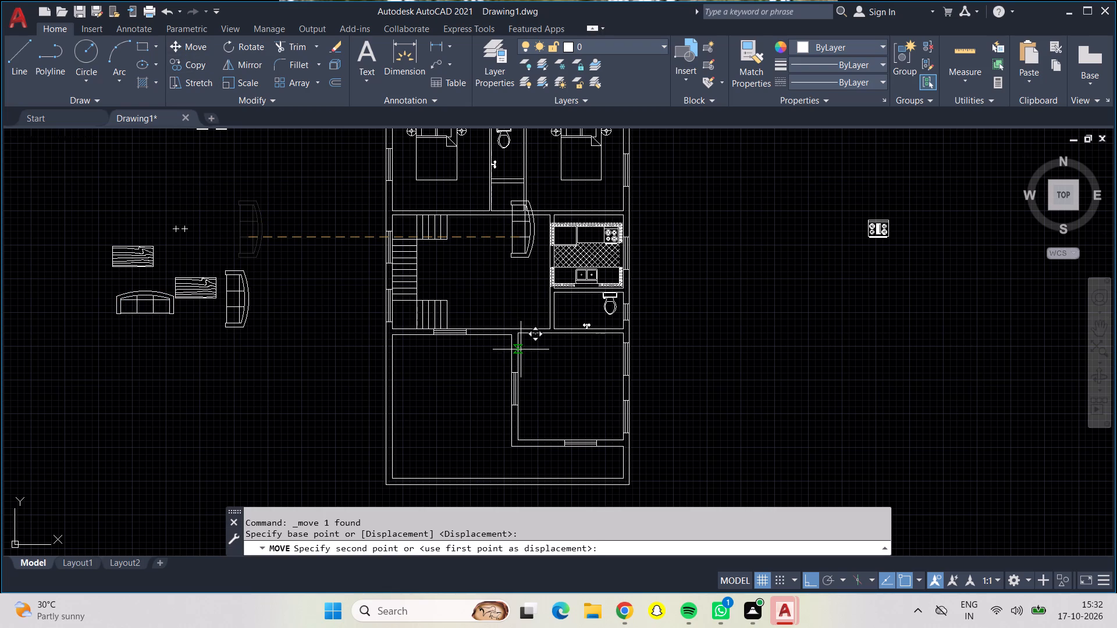
key(F8)
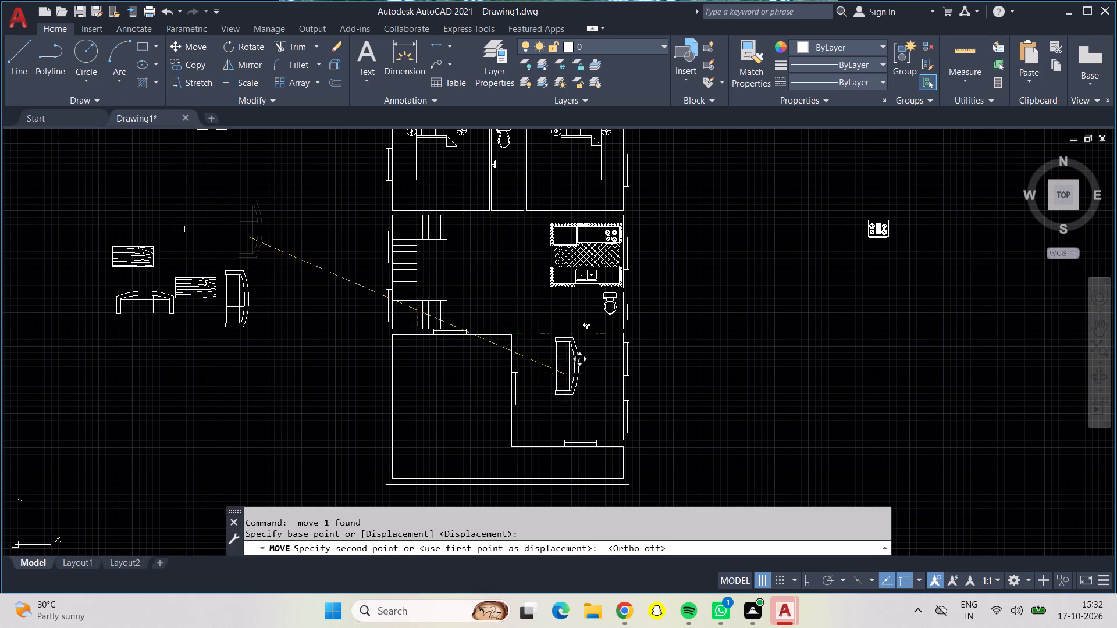
scroll(607, 373, up, 4)
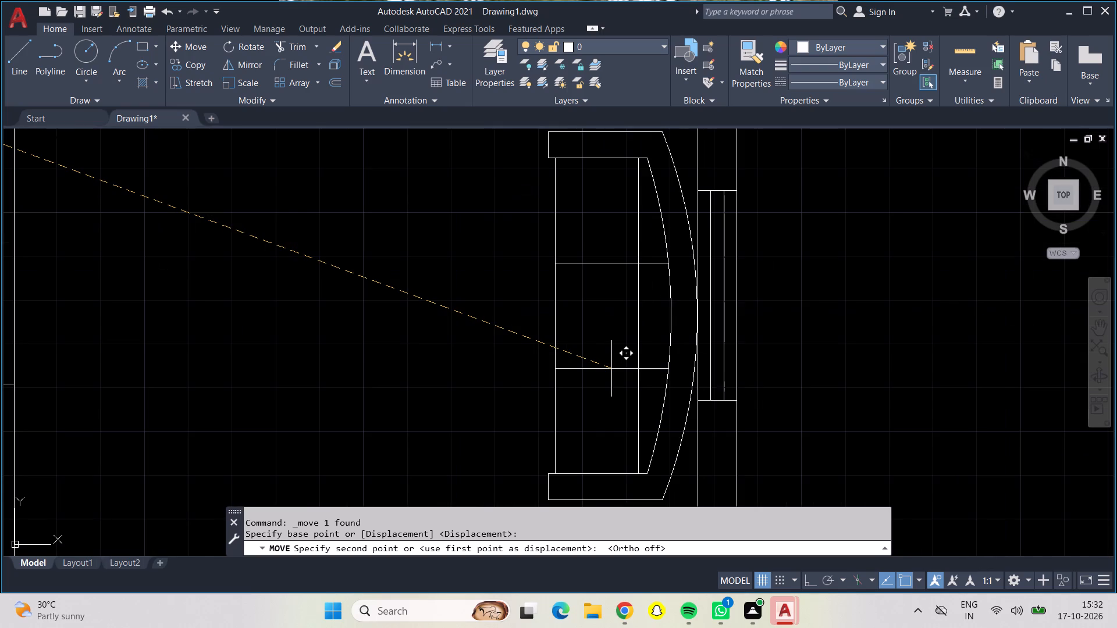
scroll(611, 369, down, 1)
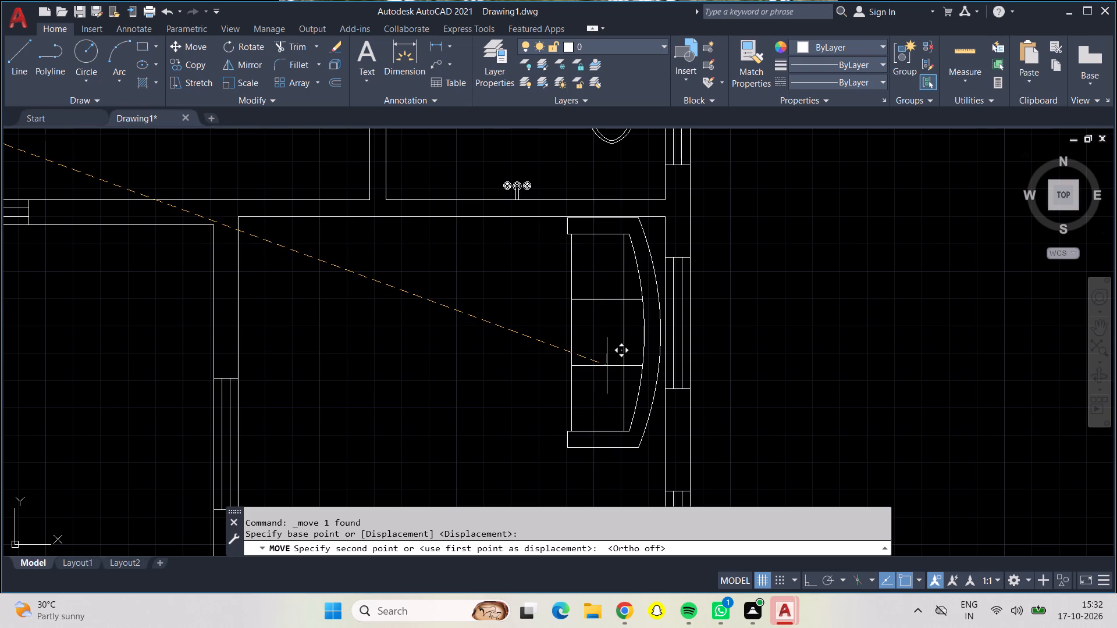
click(613, 366)
Move the other rotated sofa into the southeast room, directly south of the first sofa along the east wall.
scroll(532, 354, down, 1)
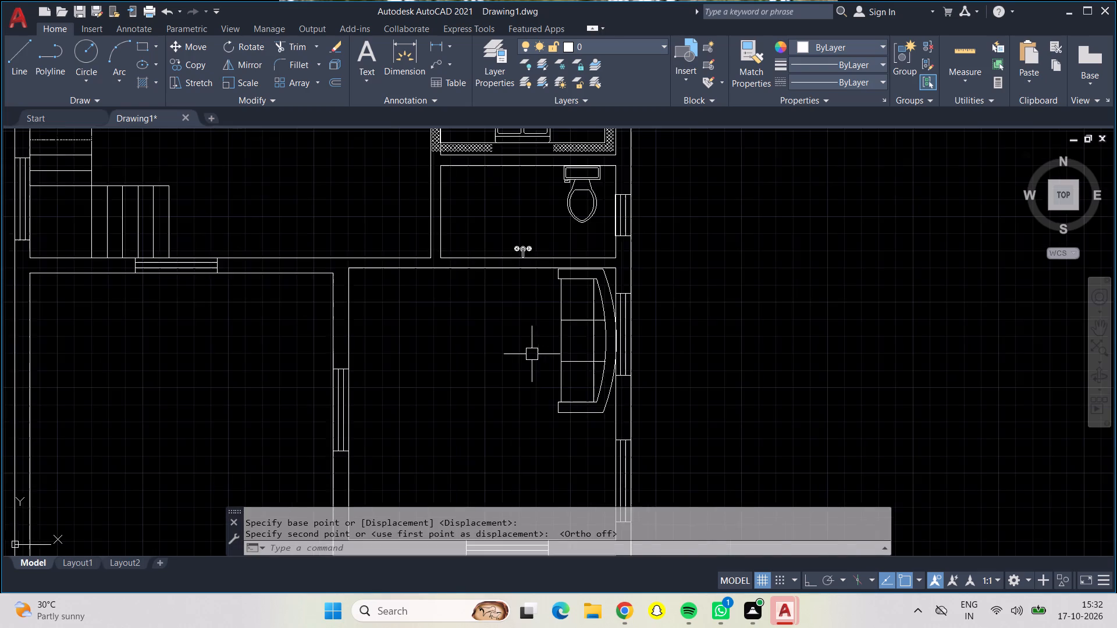
scroll(532, 354, down, 1)
middle_drag(492, 376, 581, 371)
middle_drag(331, 349, 419, 374)
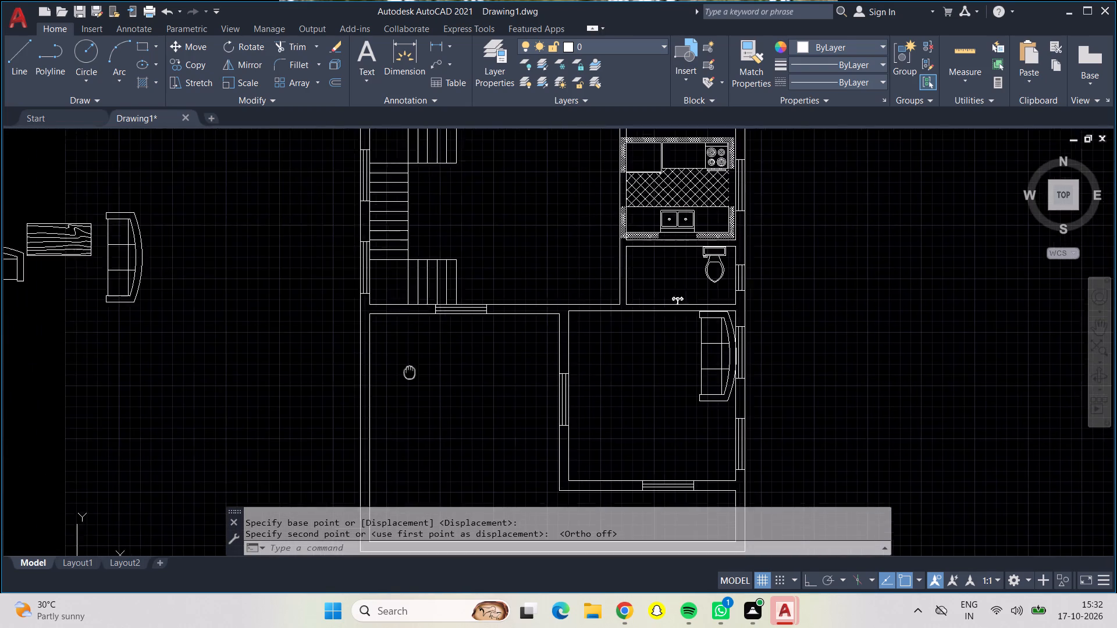
middle_drag(419, 374, 428, 377)
click(165, 291)
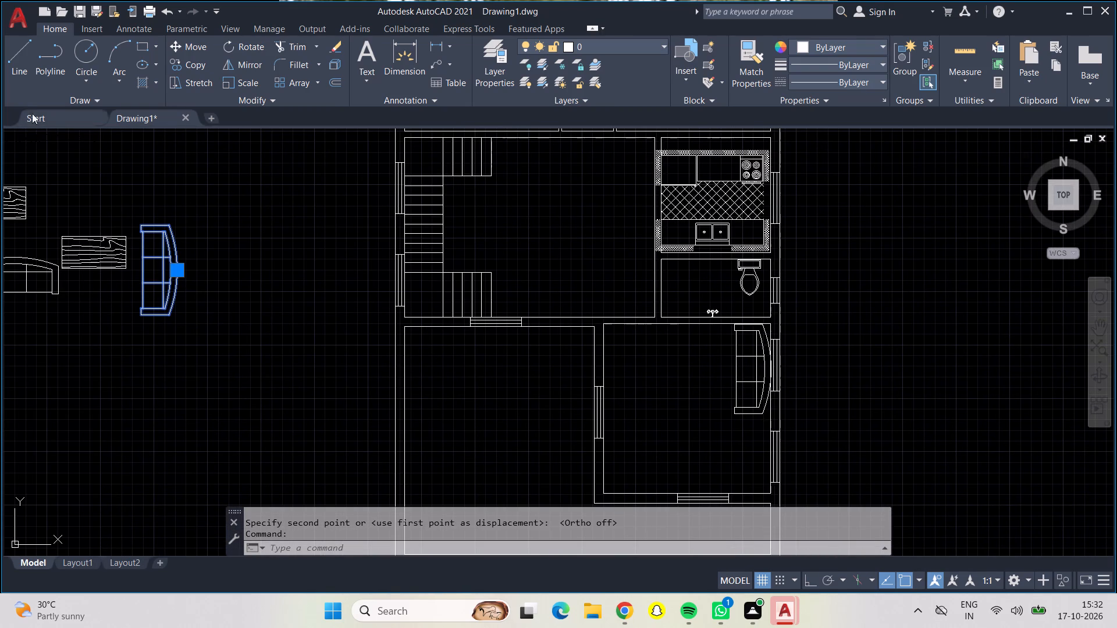
click(198, 48)
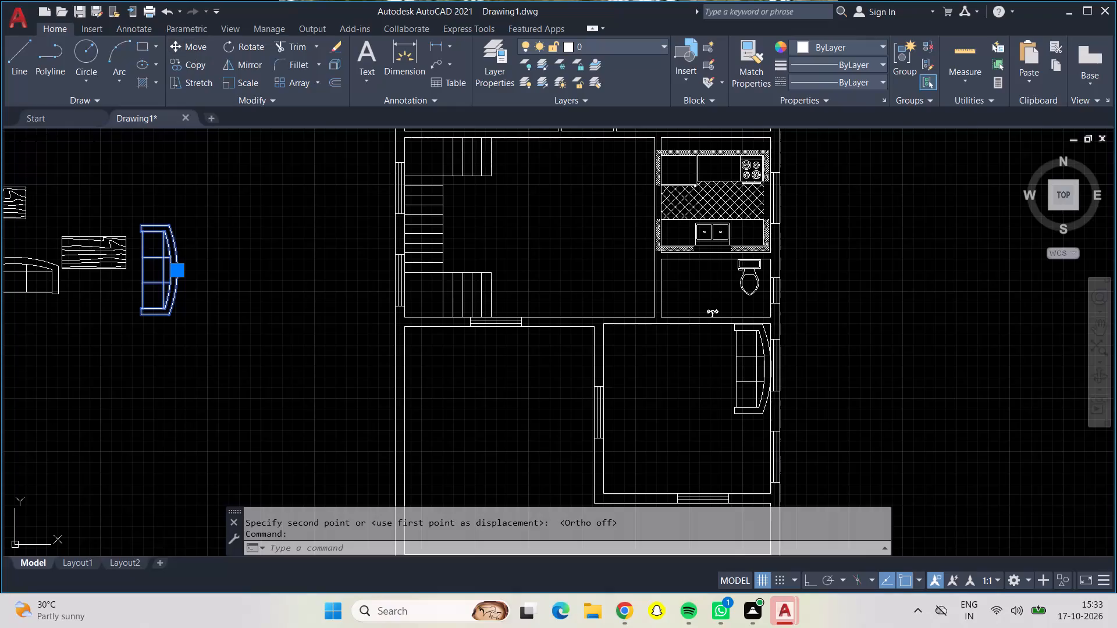
click(152, 256)
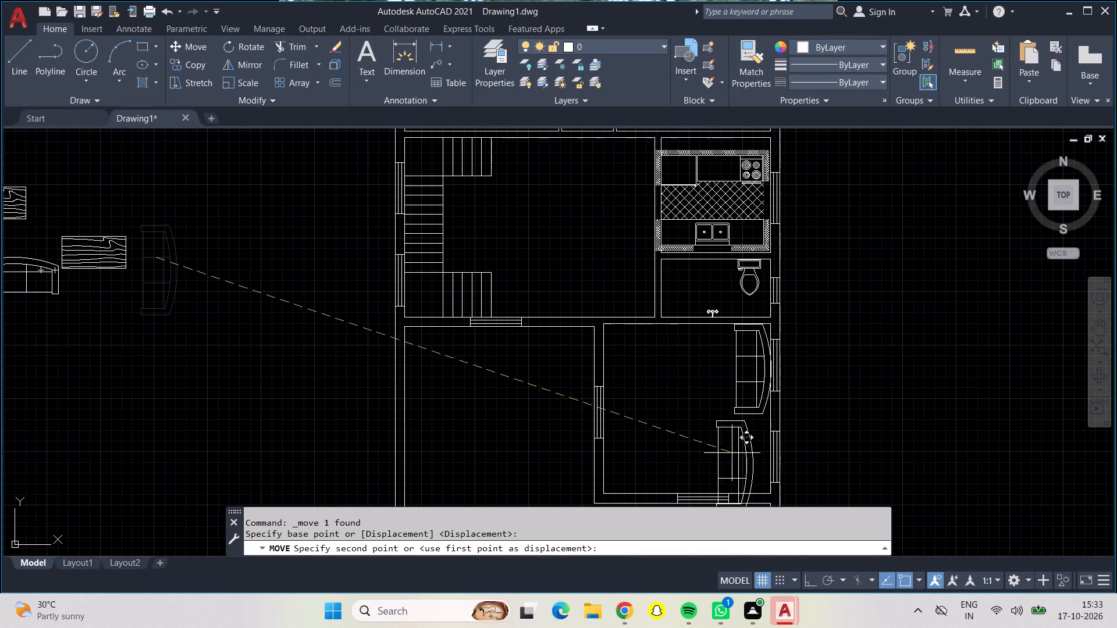
scroll(729, 445, up, 1)
middle_drag(735, 439, 692, 290)
scroll(717, 388, up, 1)
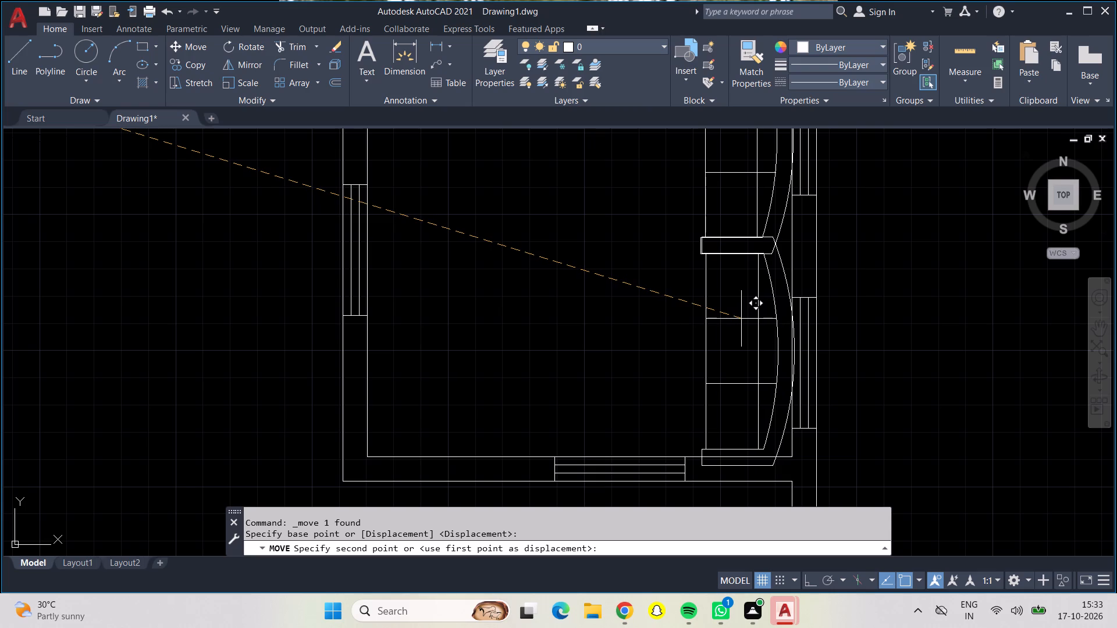
click(742, 318)
Rotate the wooden table east of the remaining loose sofa by 90° about its east end.
scroll(584, 324, down, 2)
middle_drag(582, 319, 585, 318)
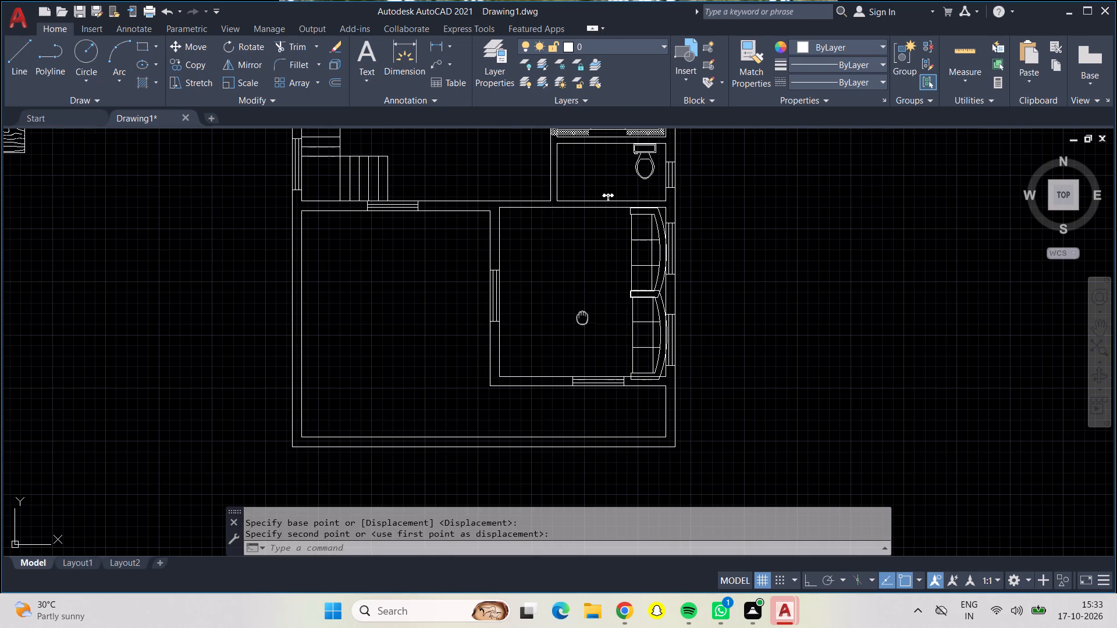
middle_drag(585, 318, 633, 378)
middle_drag(500, 341, 549, 359)
scroll(500, 341, down, 1)
click(270, 265)
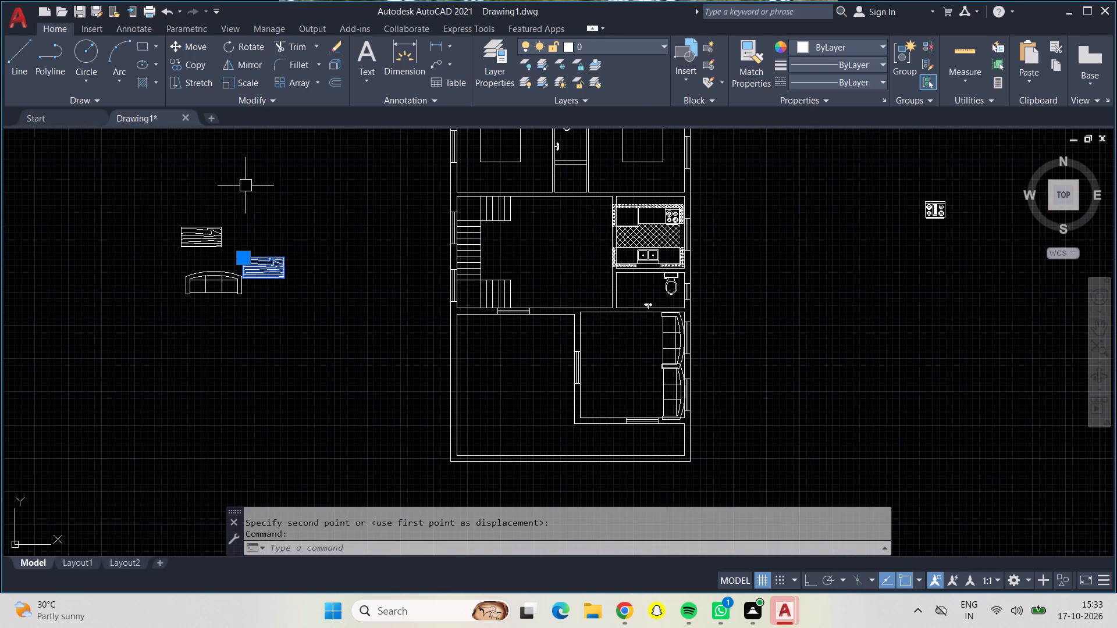
click(258, 46)
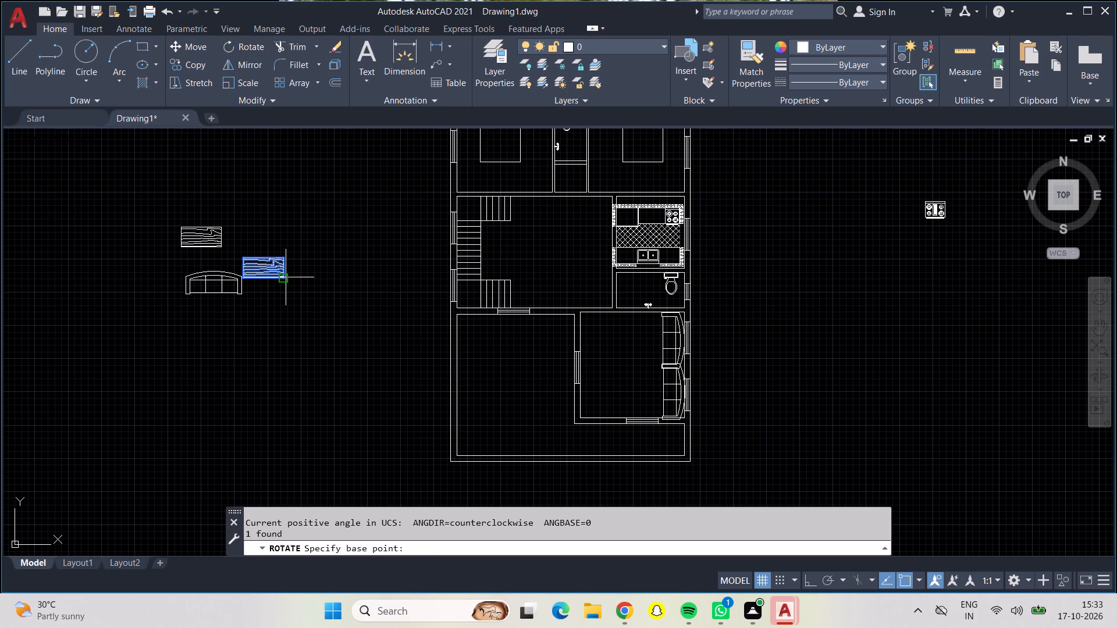
click(282, 270)
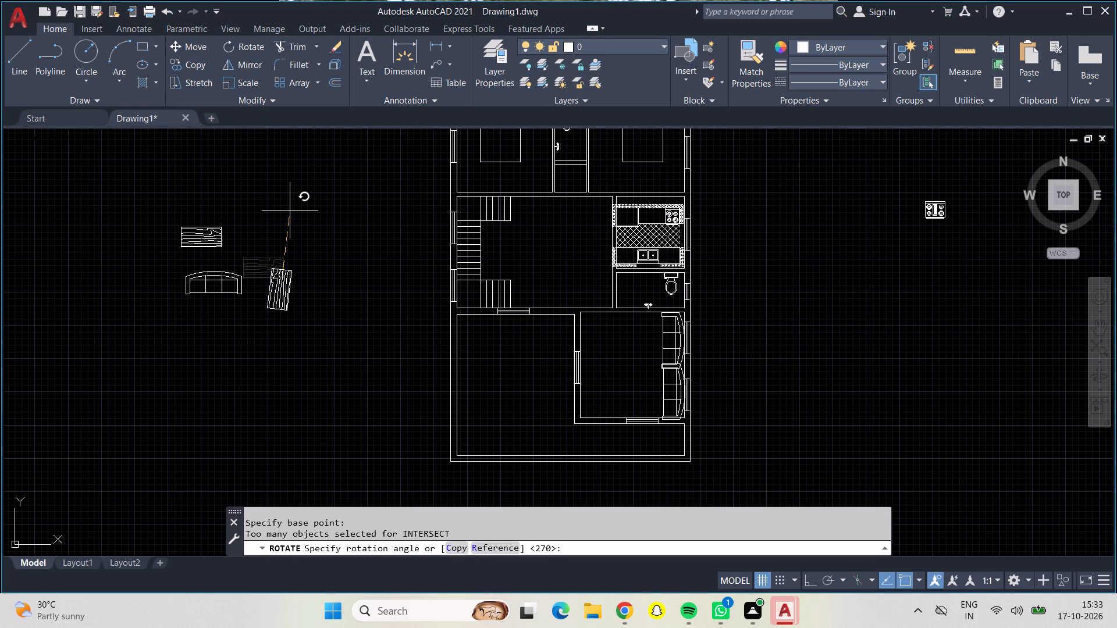
key(F8)
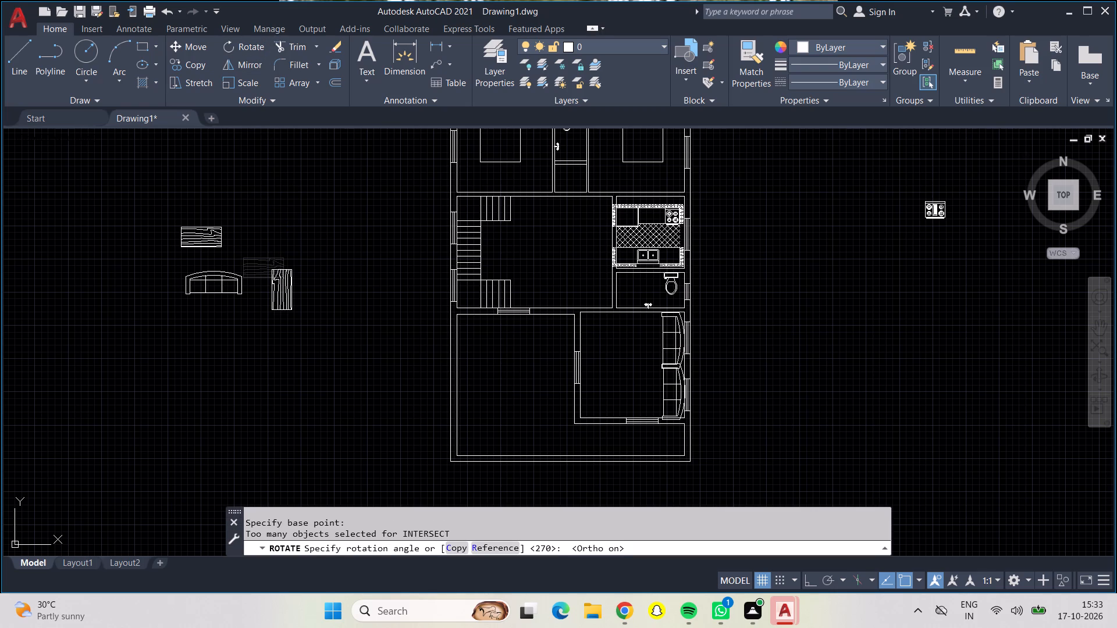
click(290, 210)
Rotate the other wooden table, north of the loose sofa, by 90° about its east end.
click(212, 228)
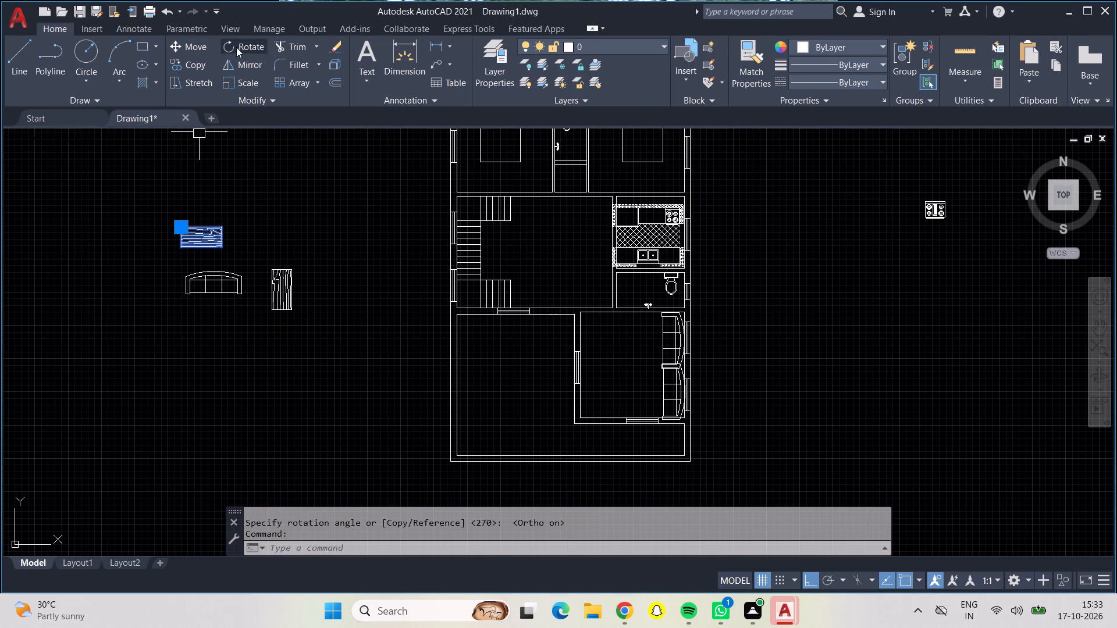
click(238, 49)
click(227, 232)
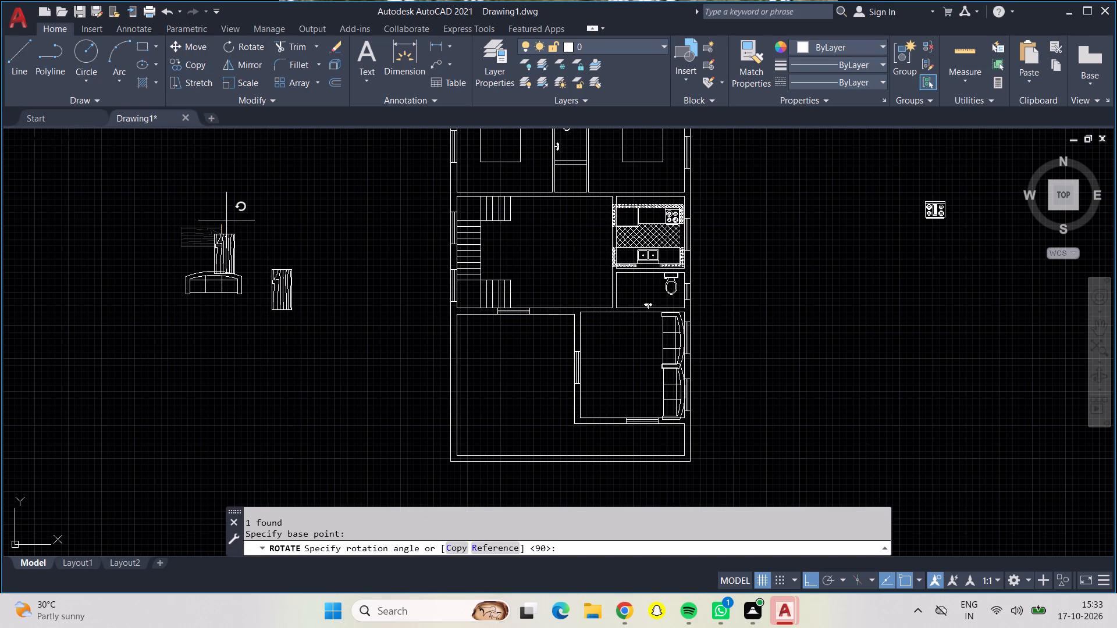
click(230, 183)
Move the easternmost rotated wooden table into the southeast room, a short gap west of the northern sofa.
click(204, 47)
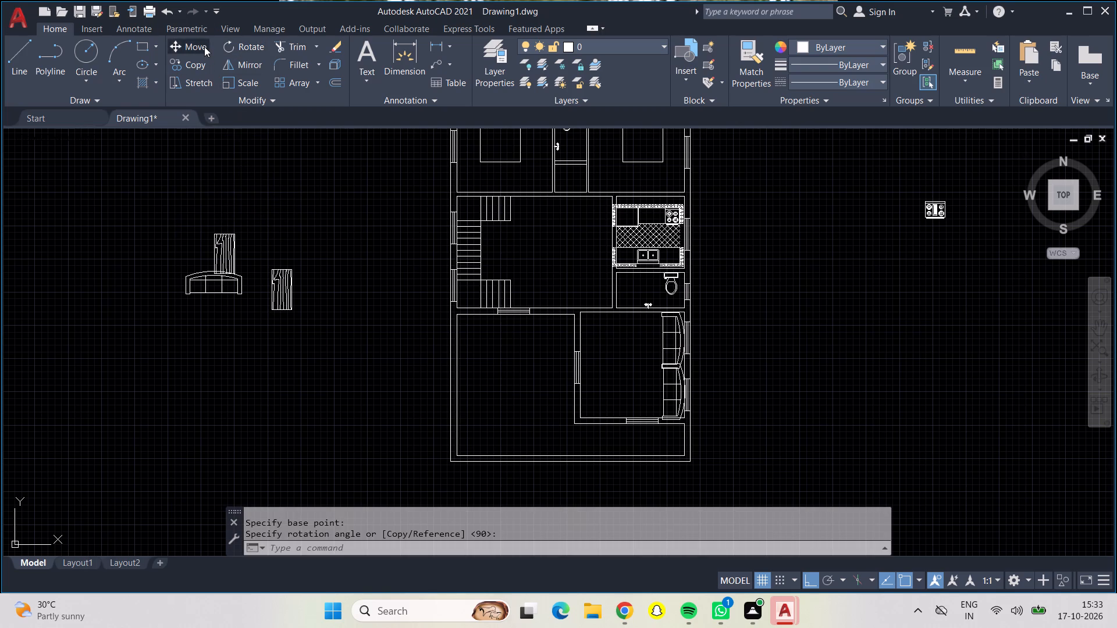
key(Escape)
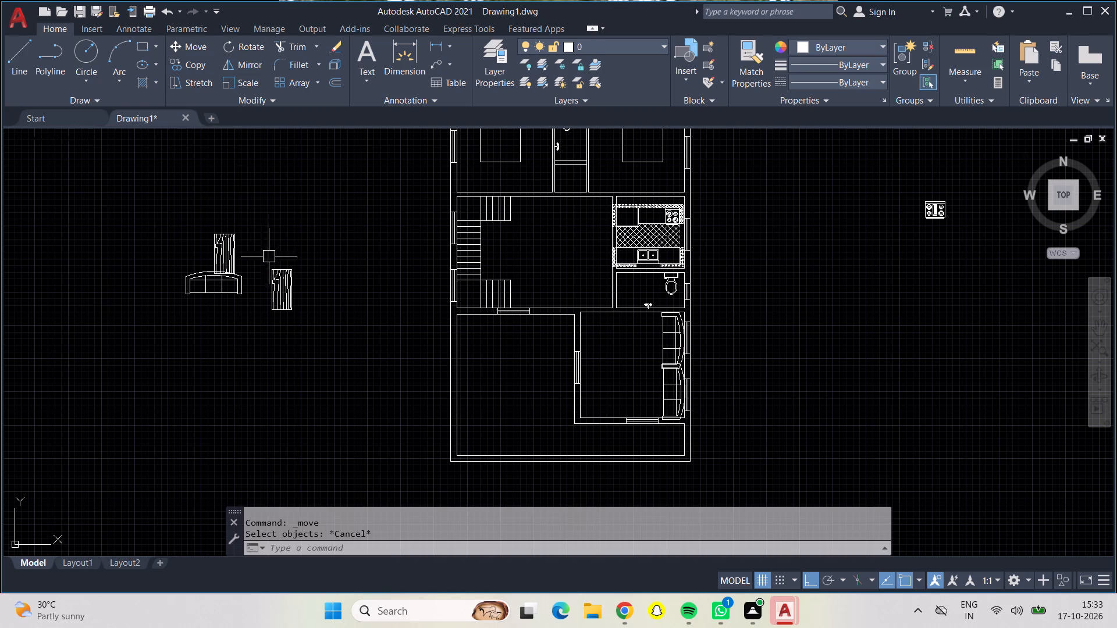
click(283, 296)
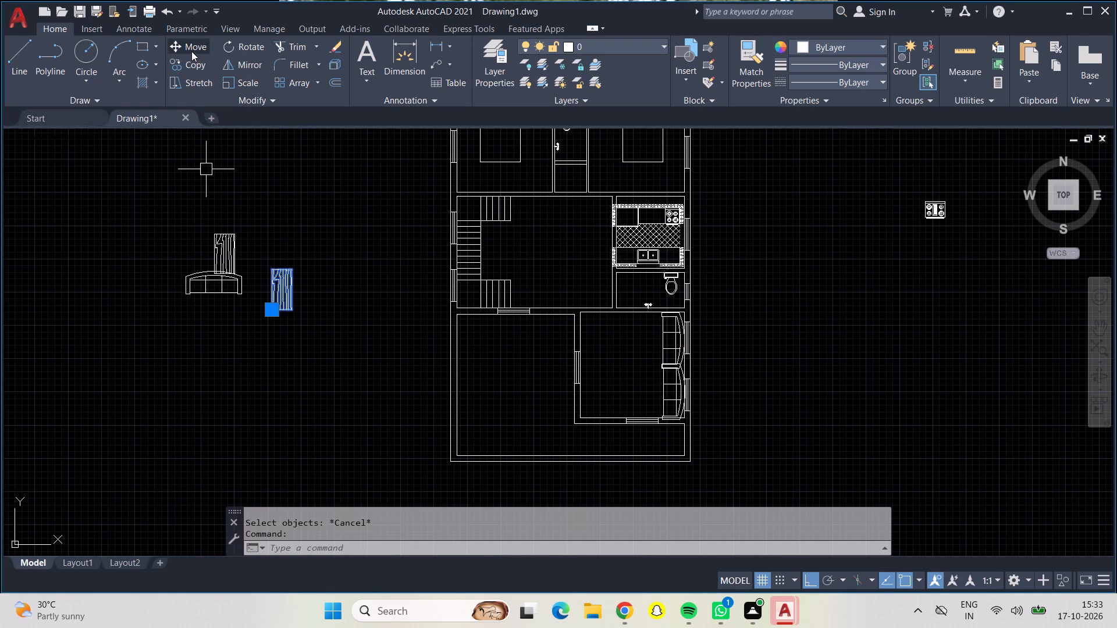
click(191, 51)
click(281, 274)
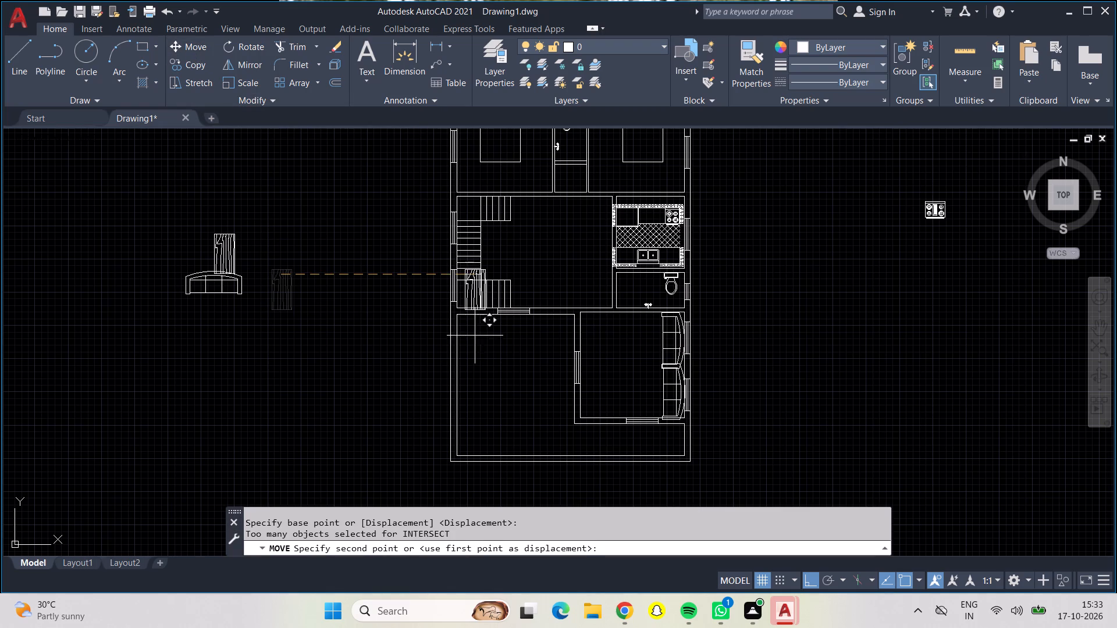
key(F8)
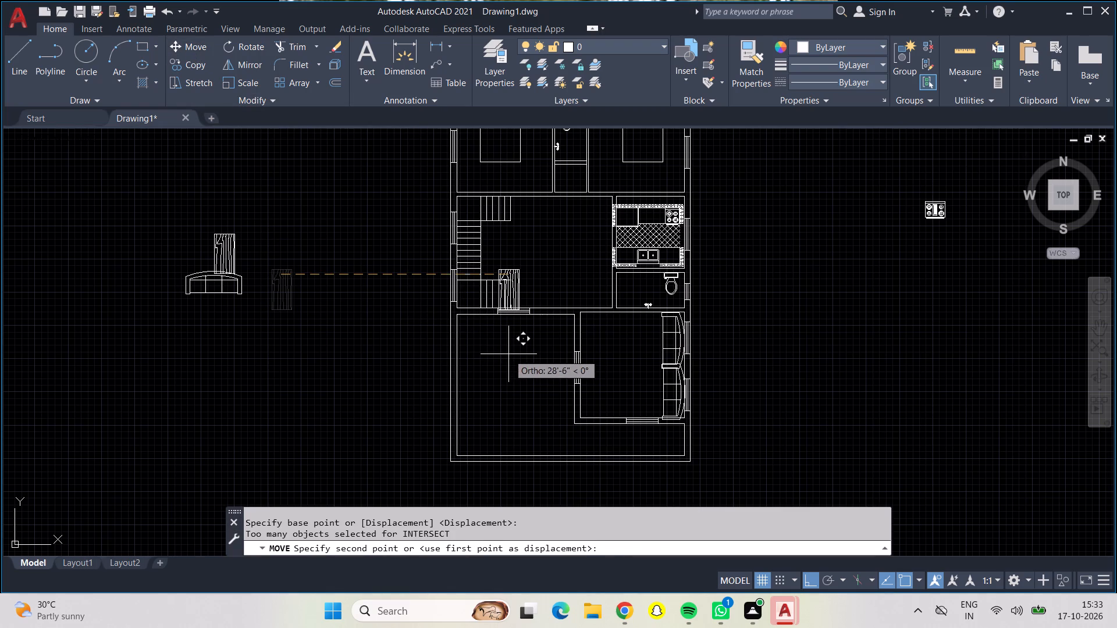
scroll(629, 330, up, 3)
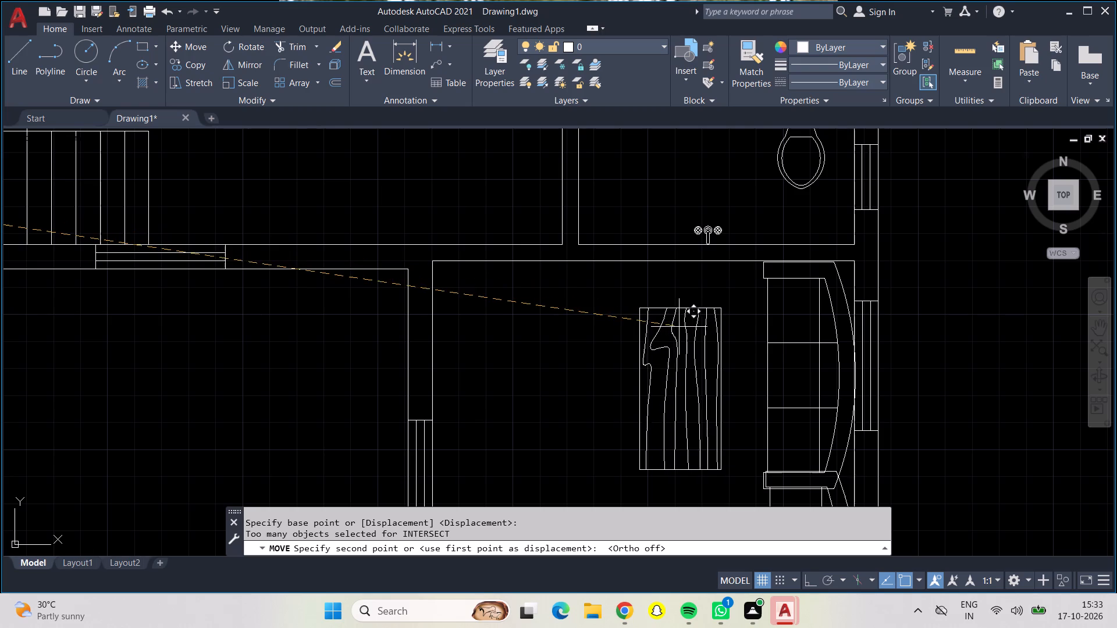
click(678, 327)
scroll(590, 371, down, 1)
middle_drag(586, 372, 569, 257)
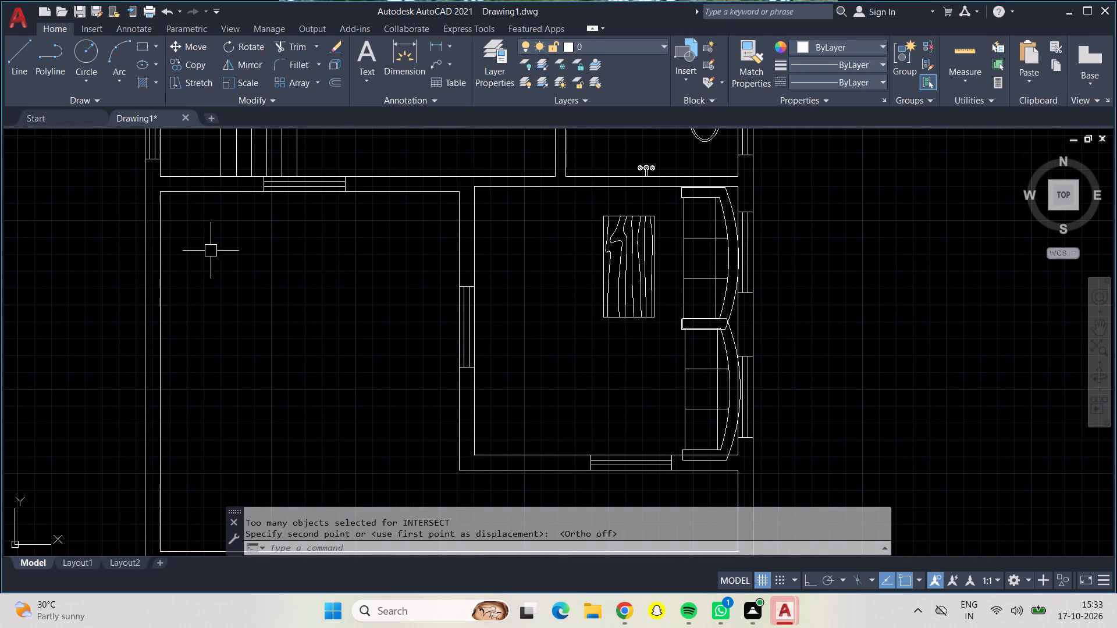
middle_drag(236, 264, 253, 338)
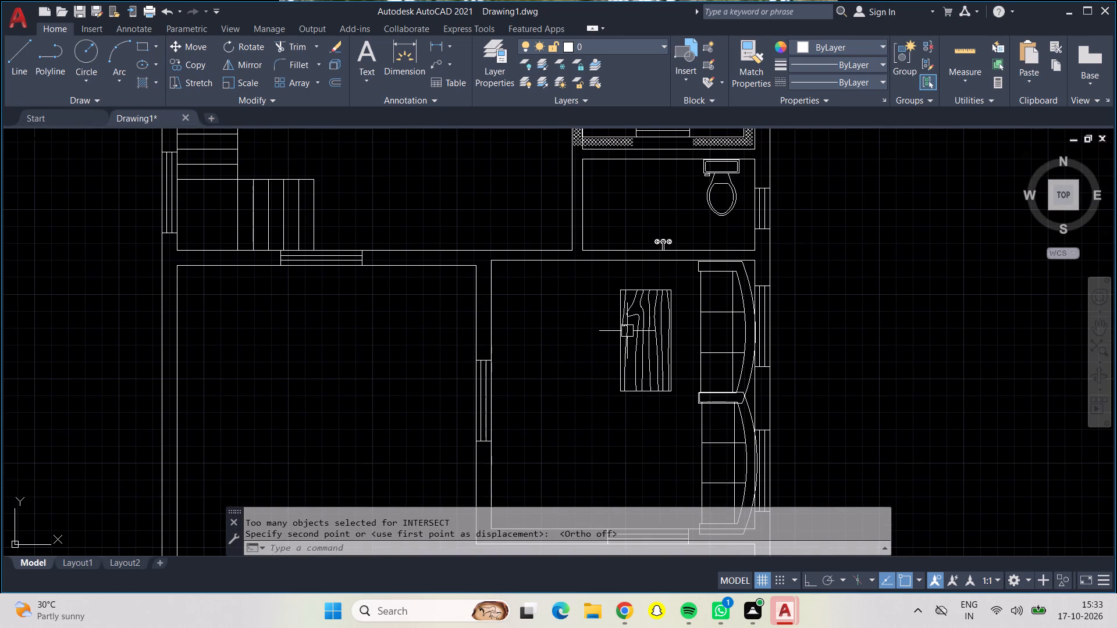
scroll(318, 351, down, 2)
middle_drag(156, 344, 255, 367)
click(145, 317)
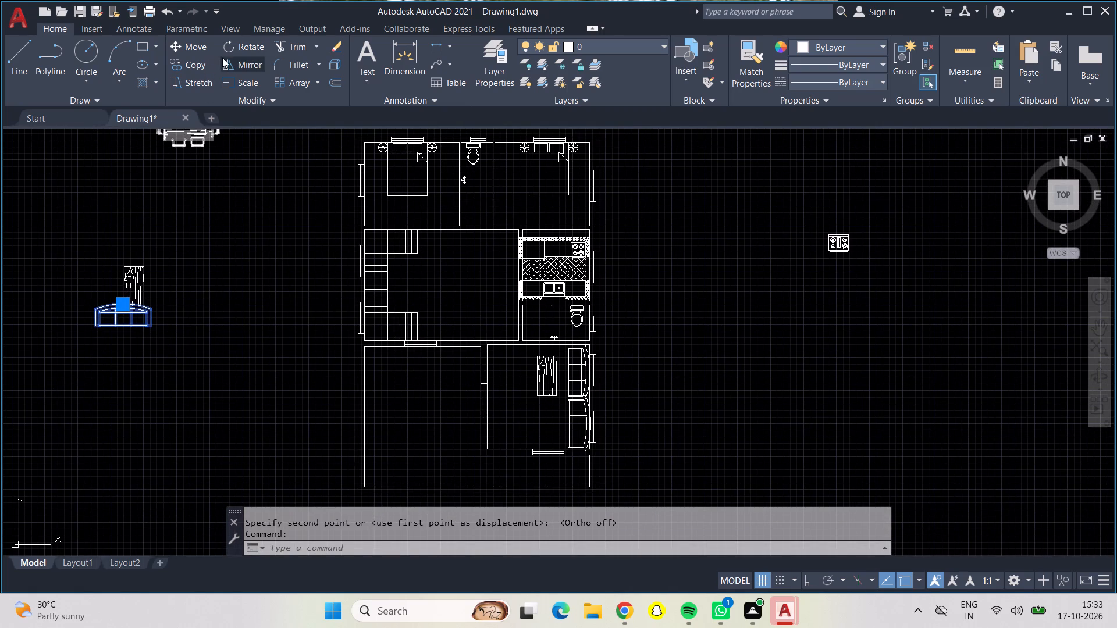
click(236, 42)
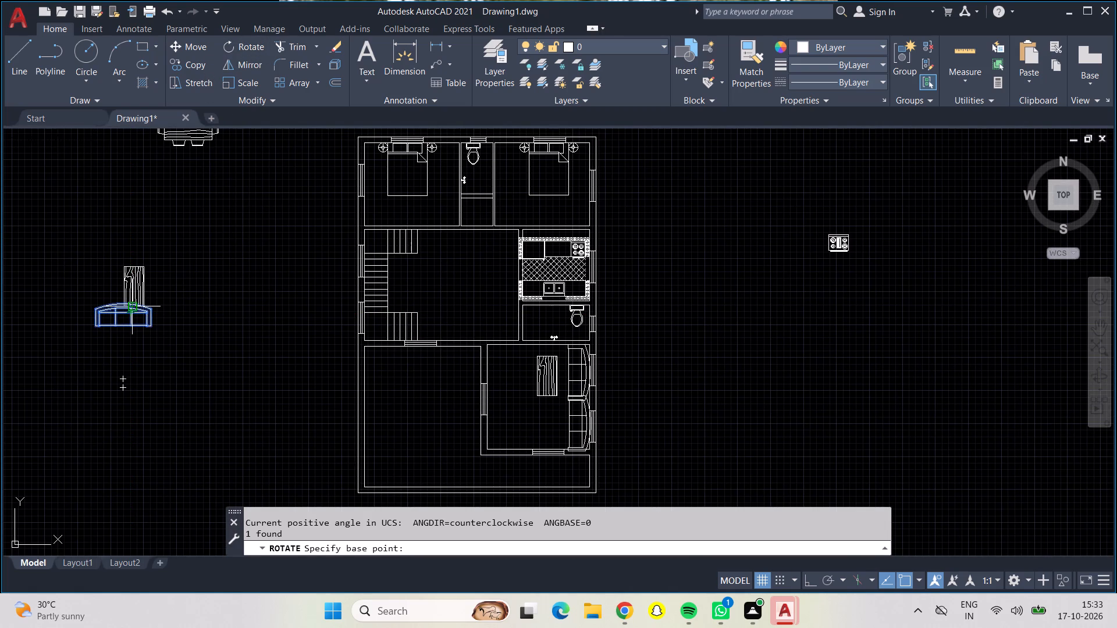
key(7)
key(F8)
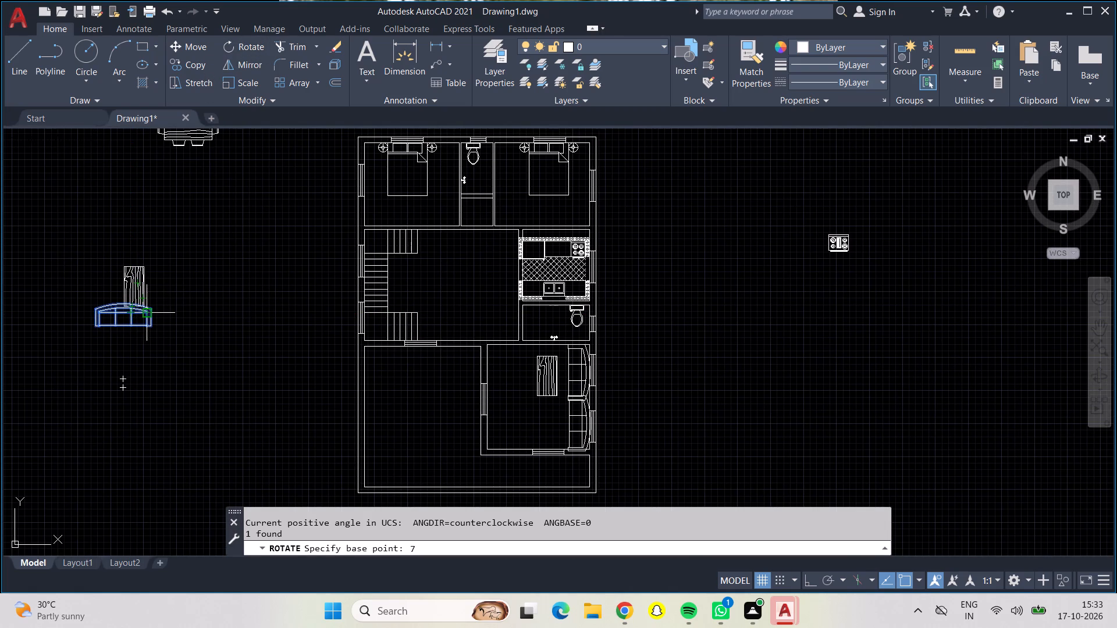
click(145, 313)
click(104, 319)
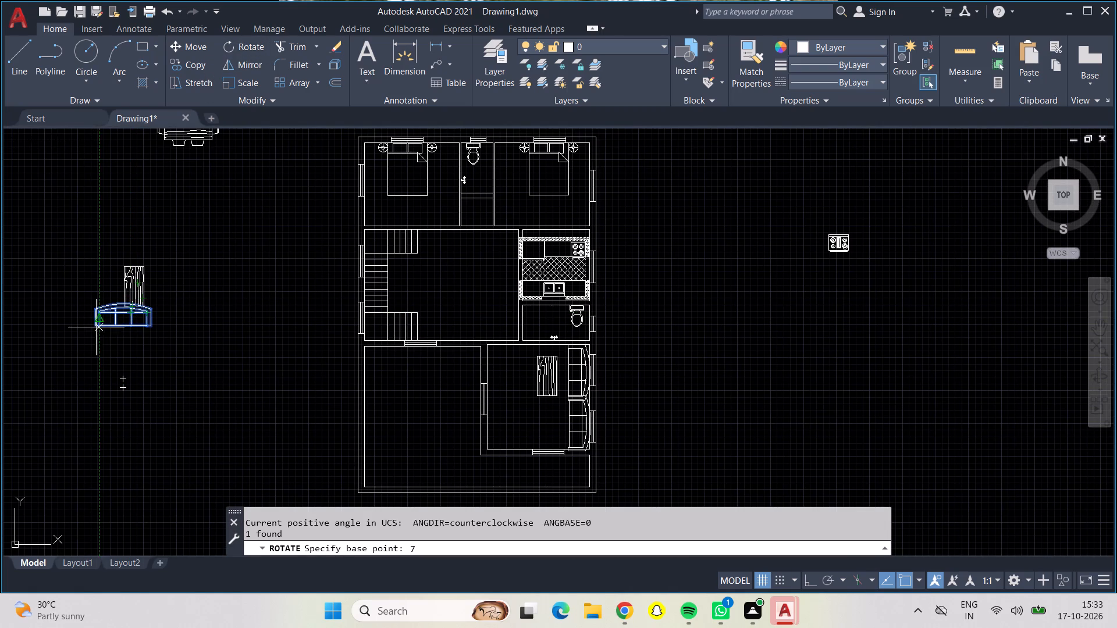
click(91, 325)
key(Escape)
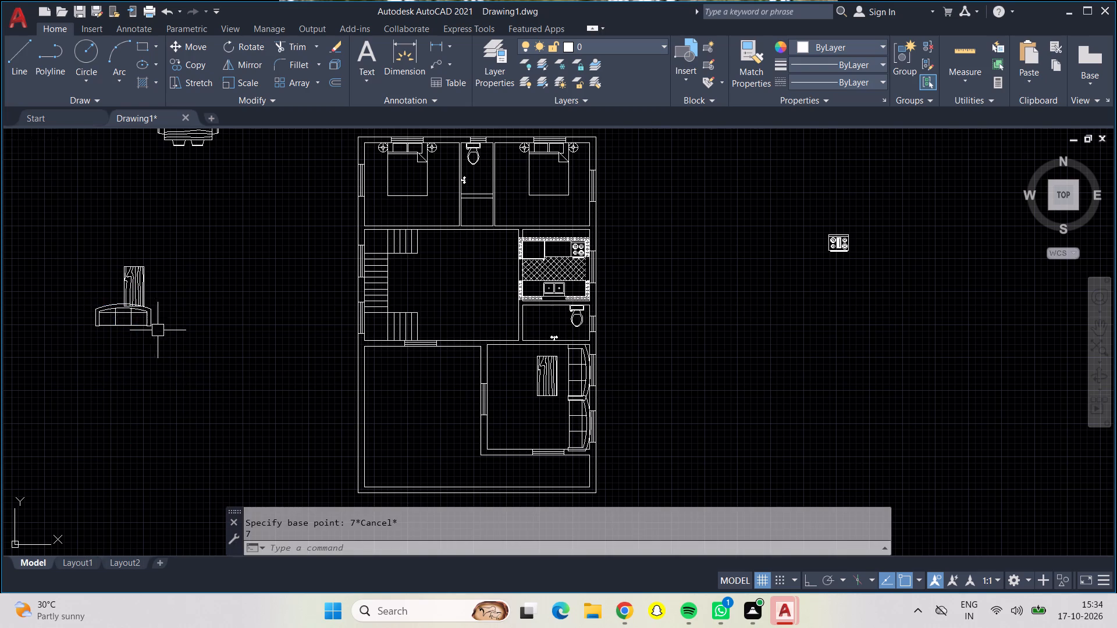
Rotate the loose sofa west of the plan by 180° about a point at its east end.
click(149, 329)
click(227, 53)
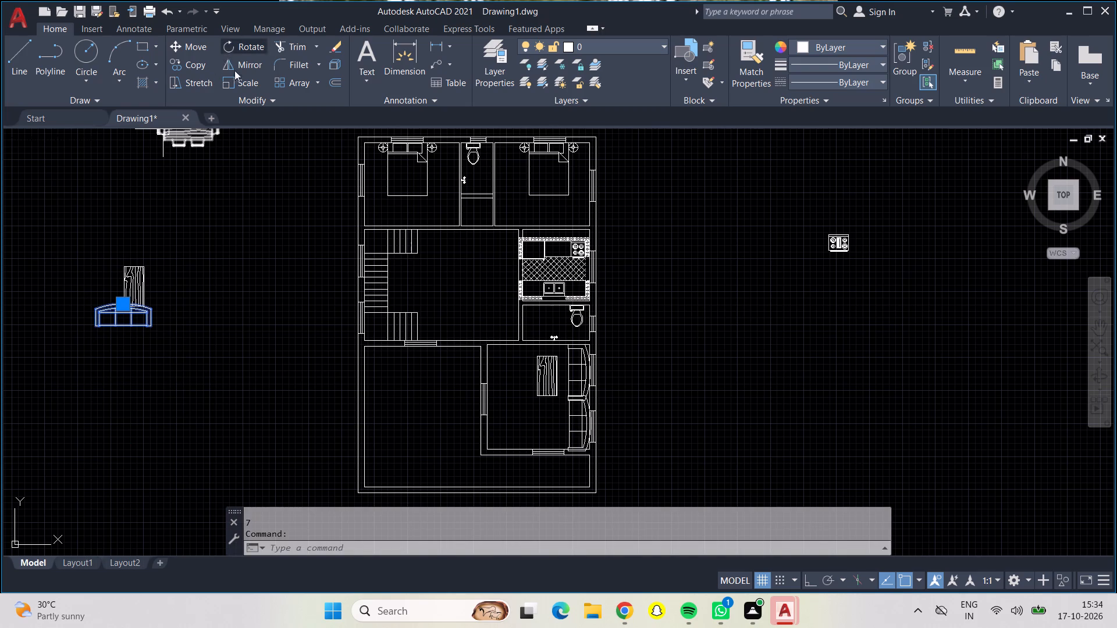
click(146, 317)
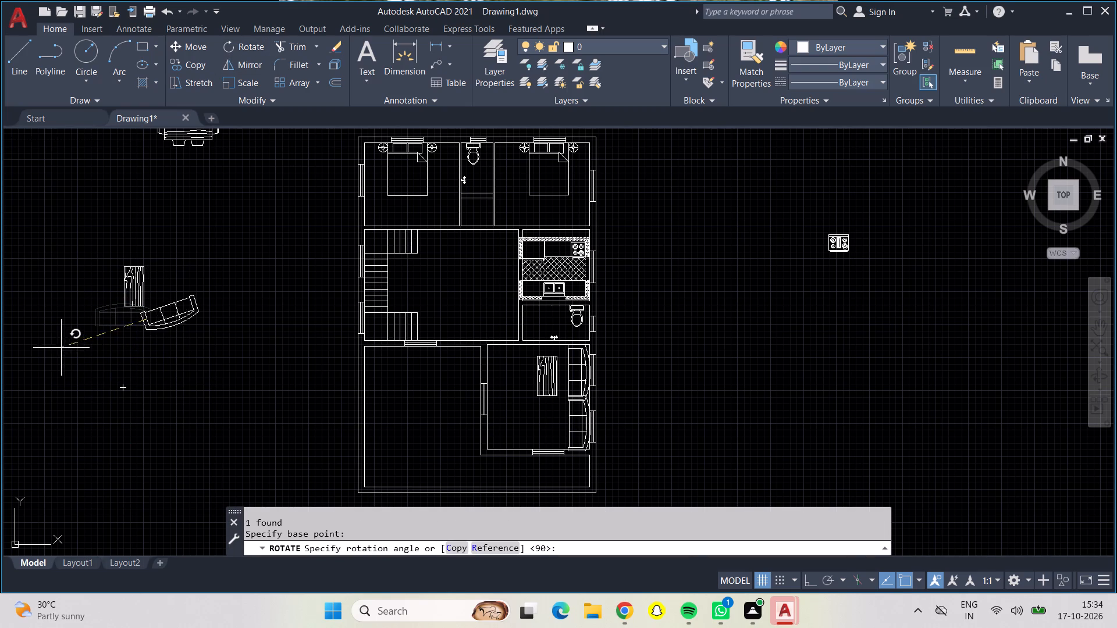
key(F8)
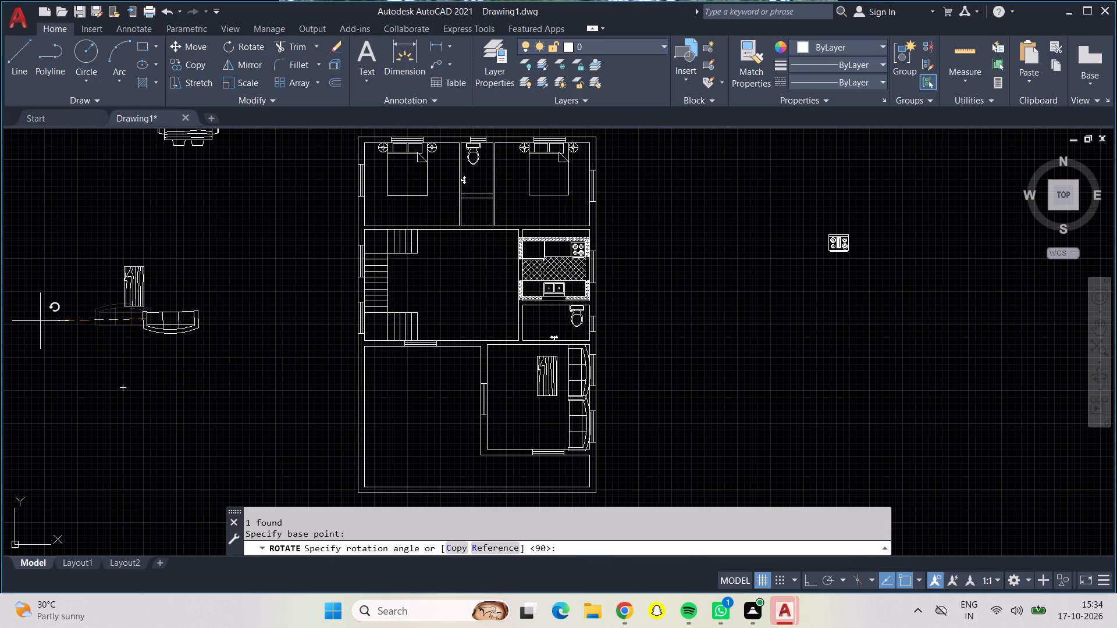
drag(40, 321, 42, 306)
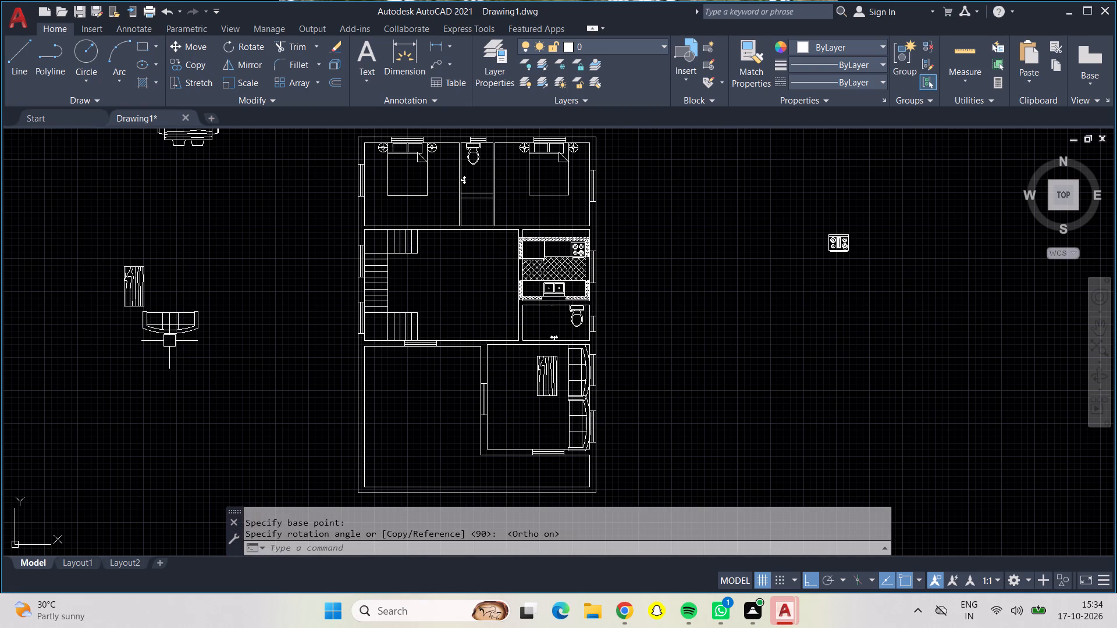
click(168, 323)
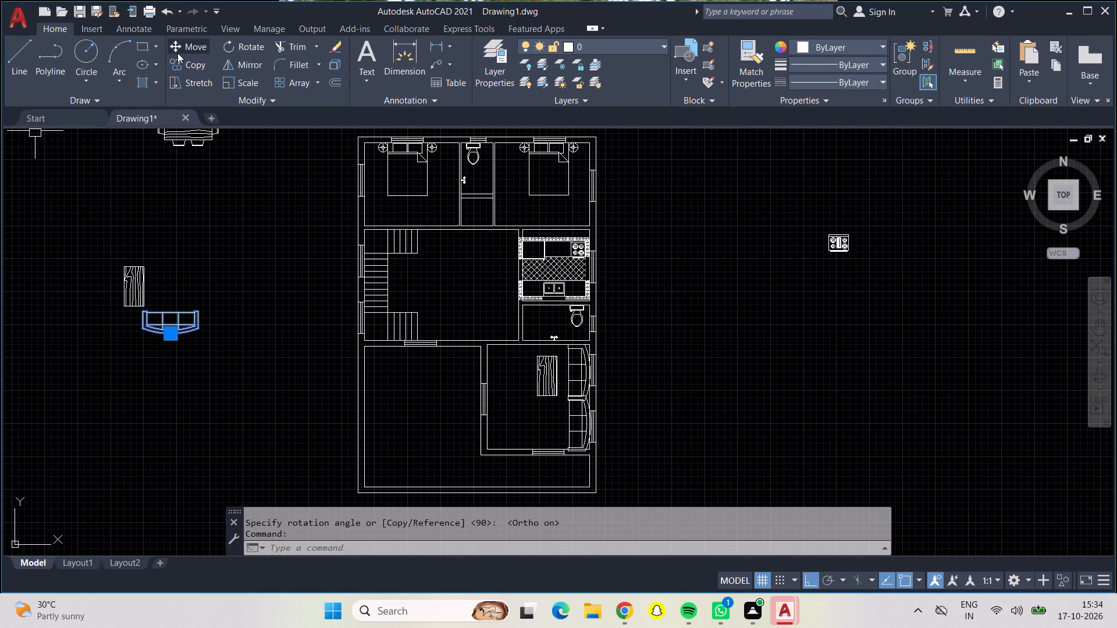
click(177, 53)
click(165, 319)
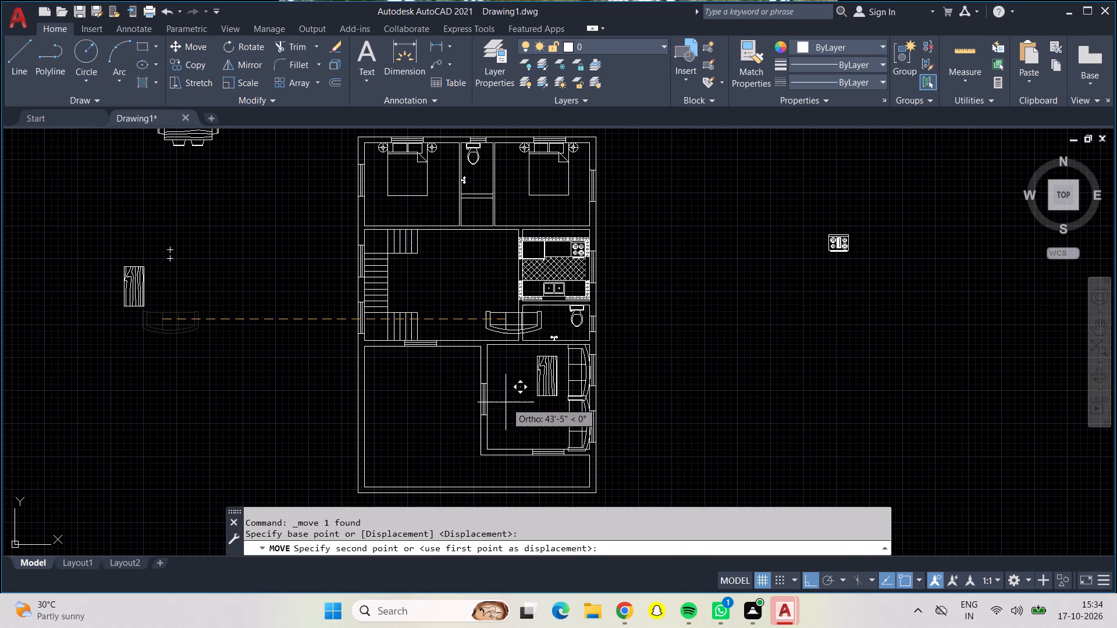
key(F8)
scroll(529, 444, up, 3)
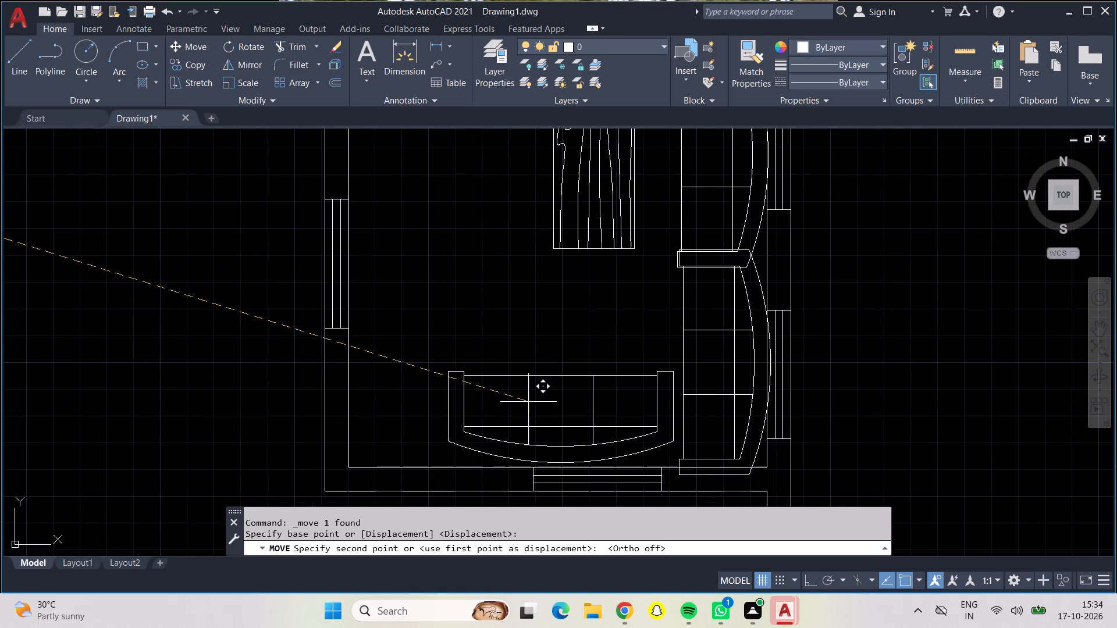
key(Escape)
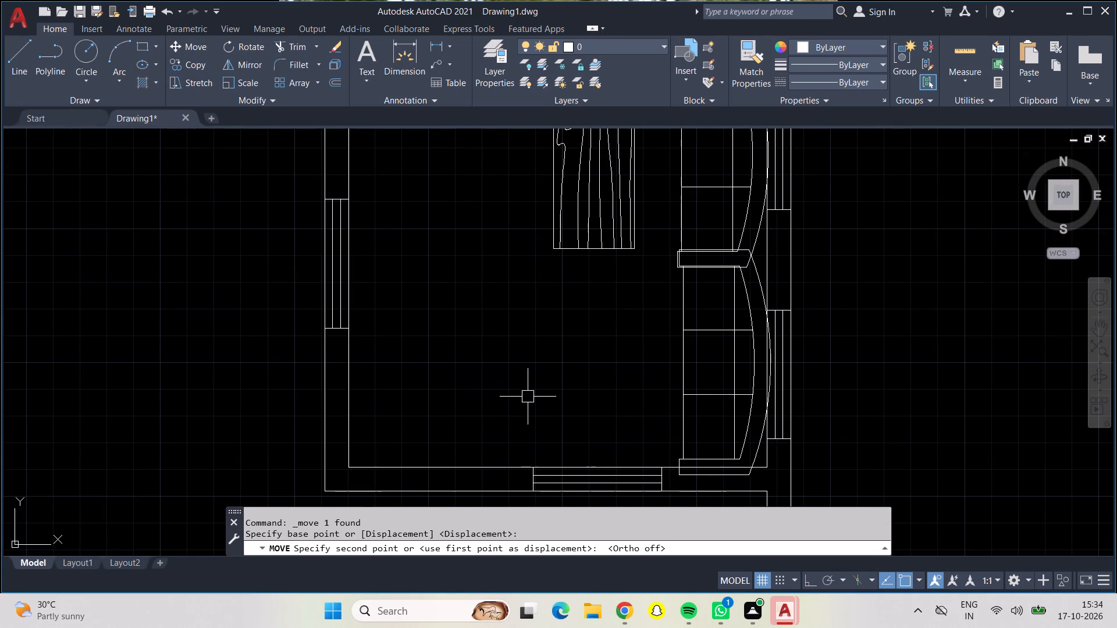
Delete the two sofas along the east wall and the wooden table from the southeast room.
click(683, 252)
click(680, 238)
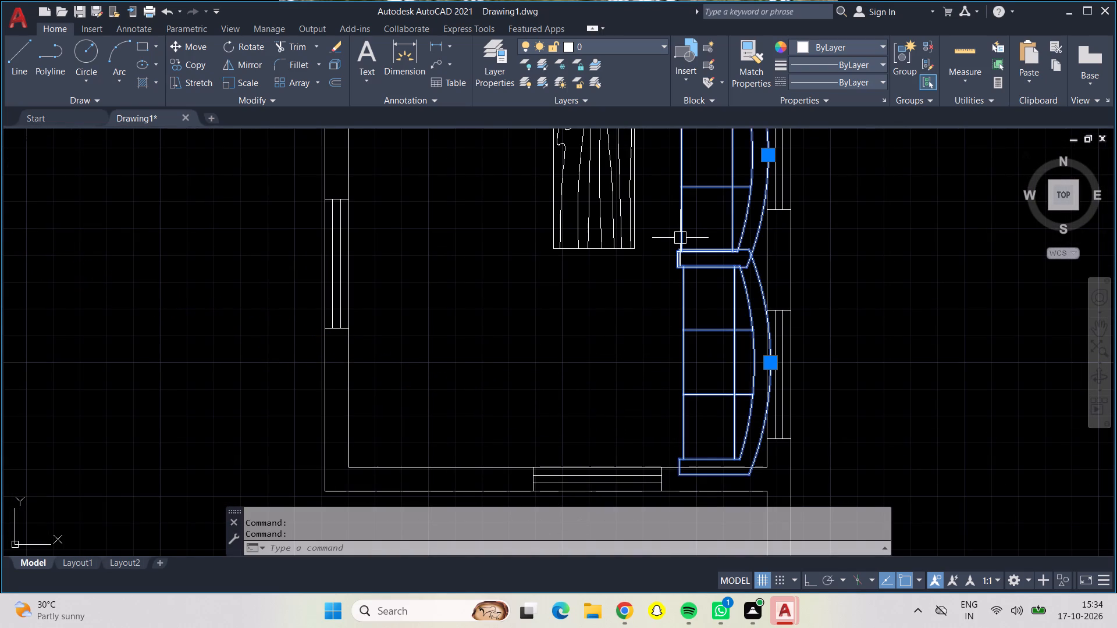
key(Delete)
middle_drag(663, 287, 606, 380)
scroll(606, 380, down, 1)
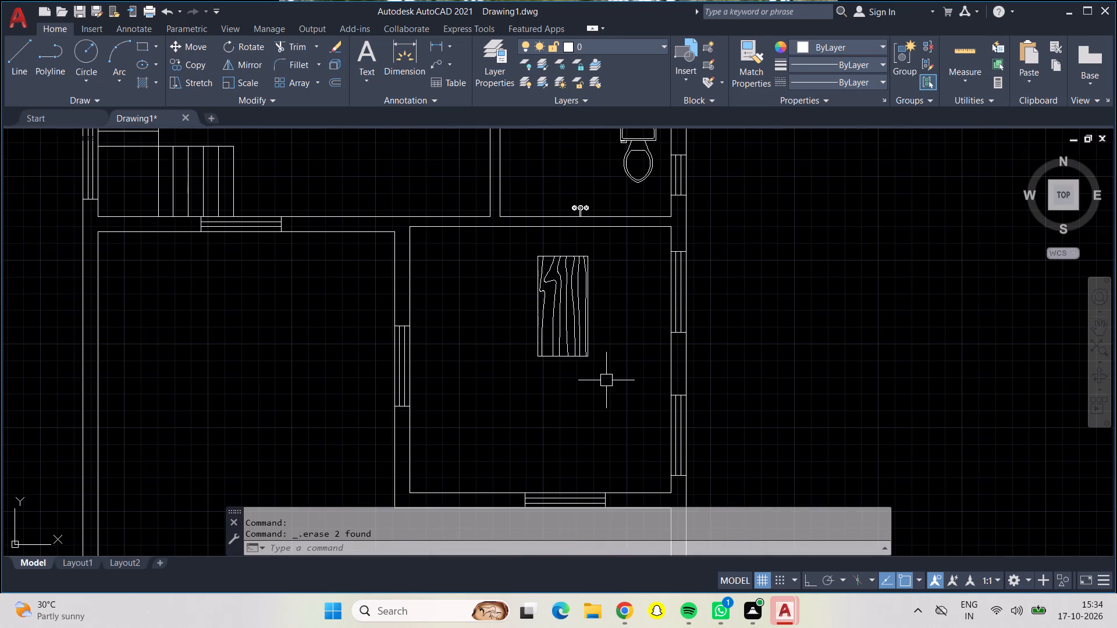
middle_click(614, 389)
click(589, 351)
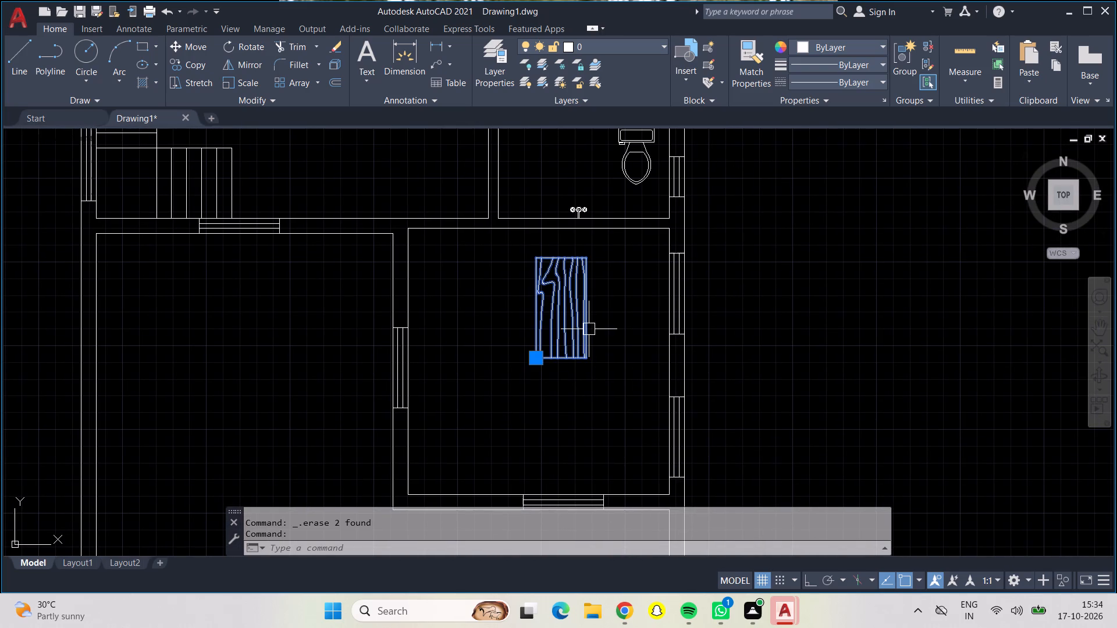
key(Delete)
key(Escape)
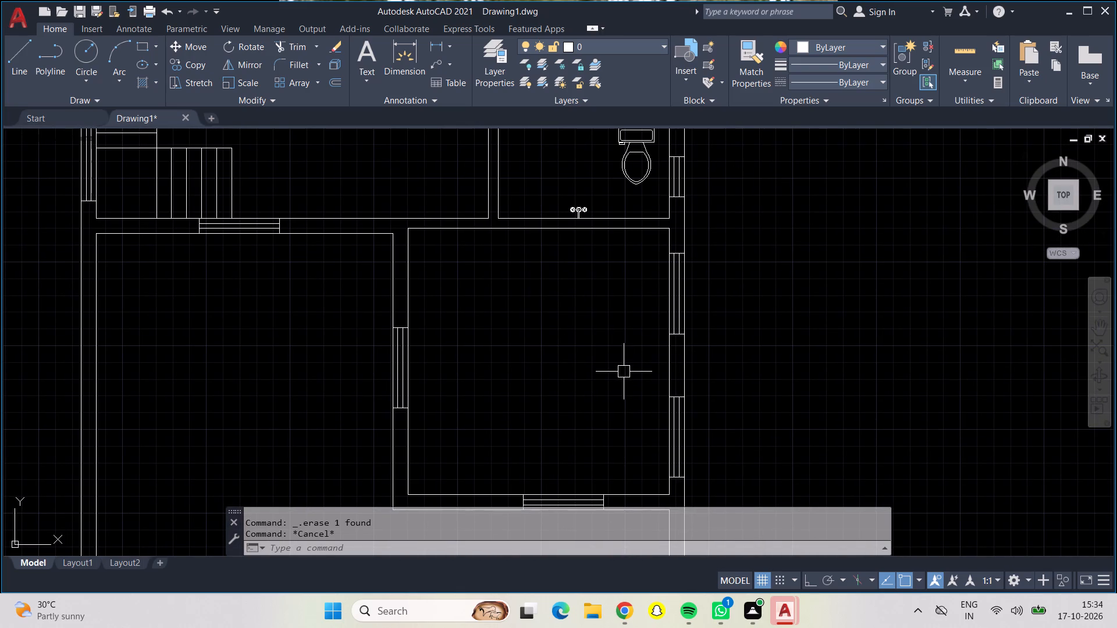
Offset the inner east and south wall lines of the southeast room inward by 2'5".
key(o)
key(Return)
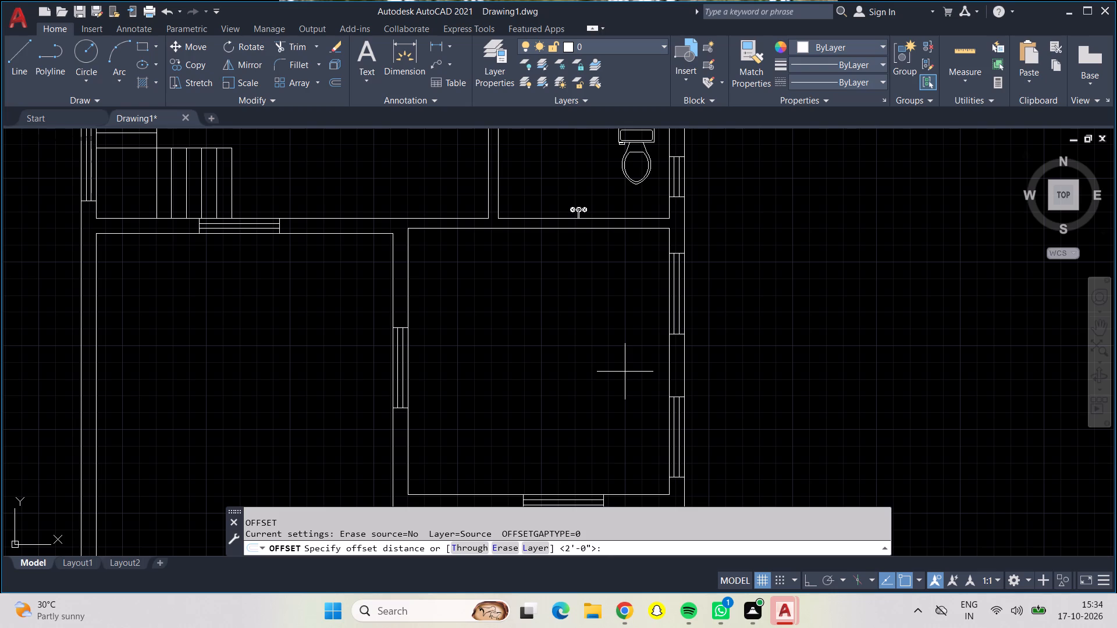
key(3)
key(BackSpace)
key(2)
key(apostrophe)
text(5")
key(Return)
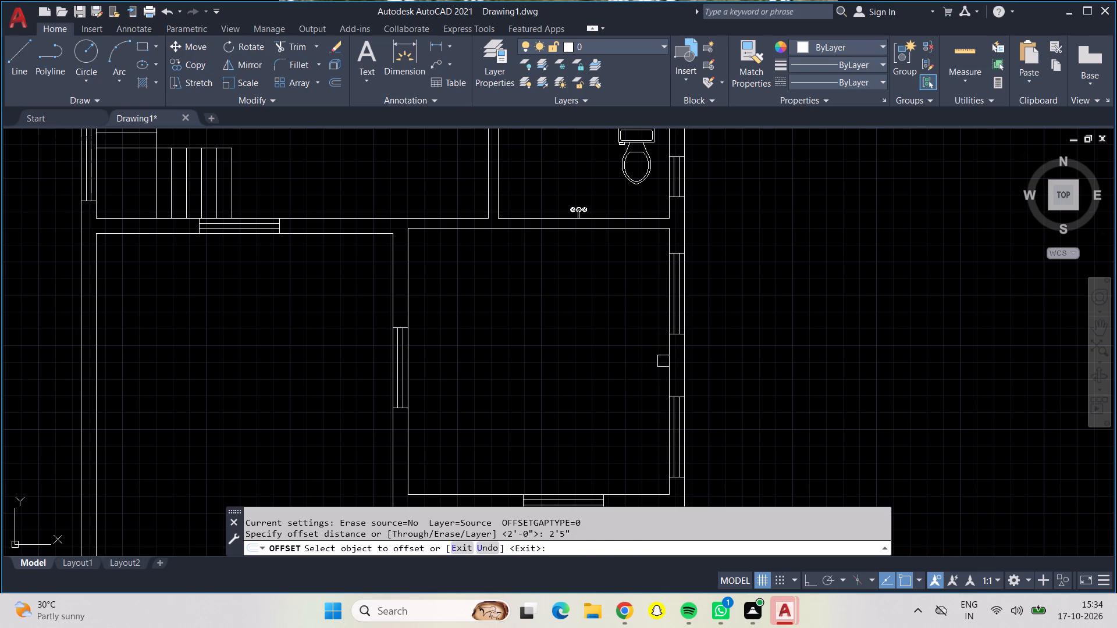
click(667, 363)
click(628, 365)
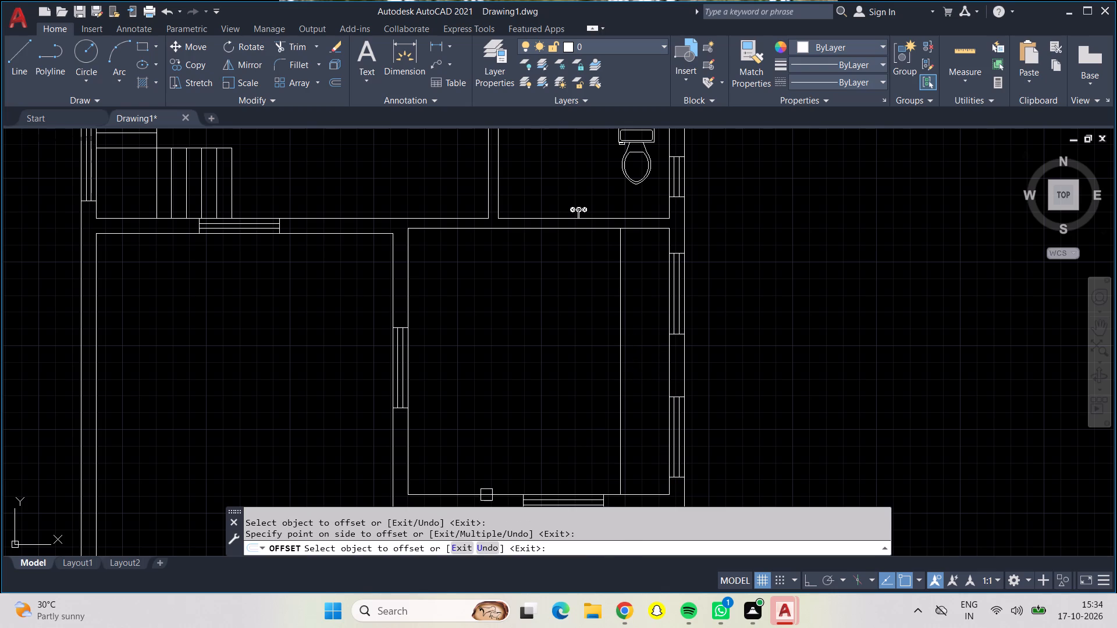
click(482, 494)
click(496, 400)
middle_drag(545, 400, 522, 394)
middle_drag(520, 393, 517, 378)
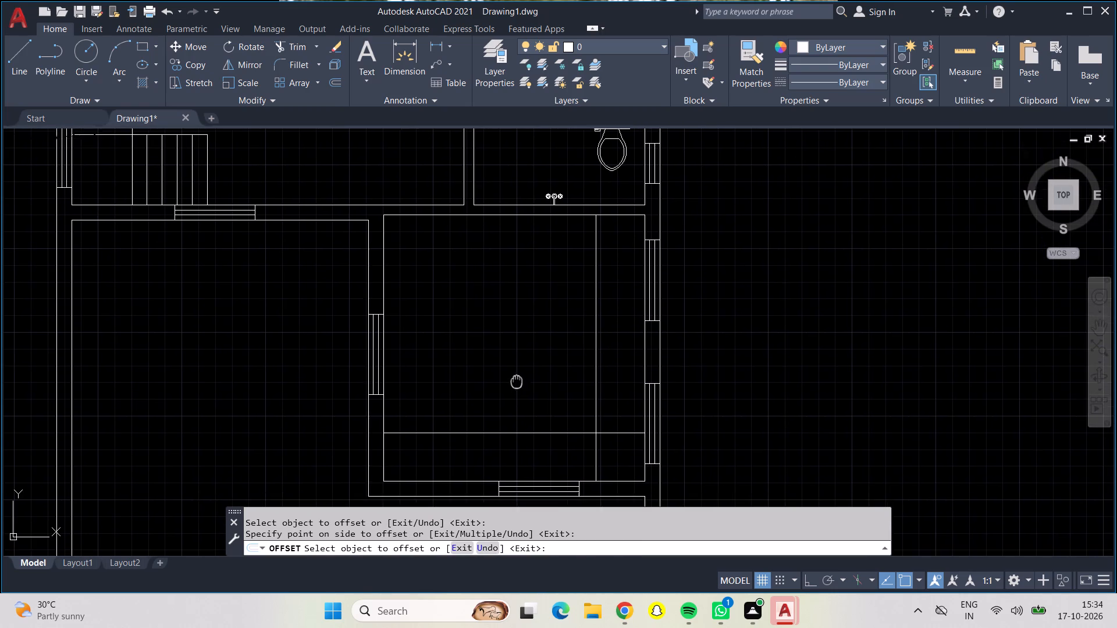
middle_drag(517, 378, 516, 374)
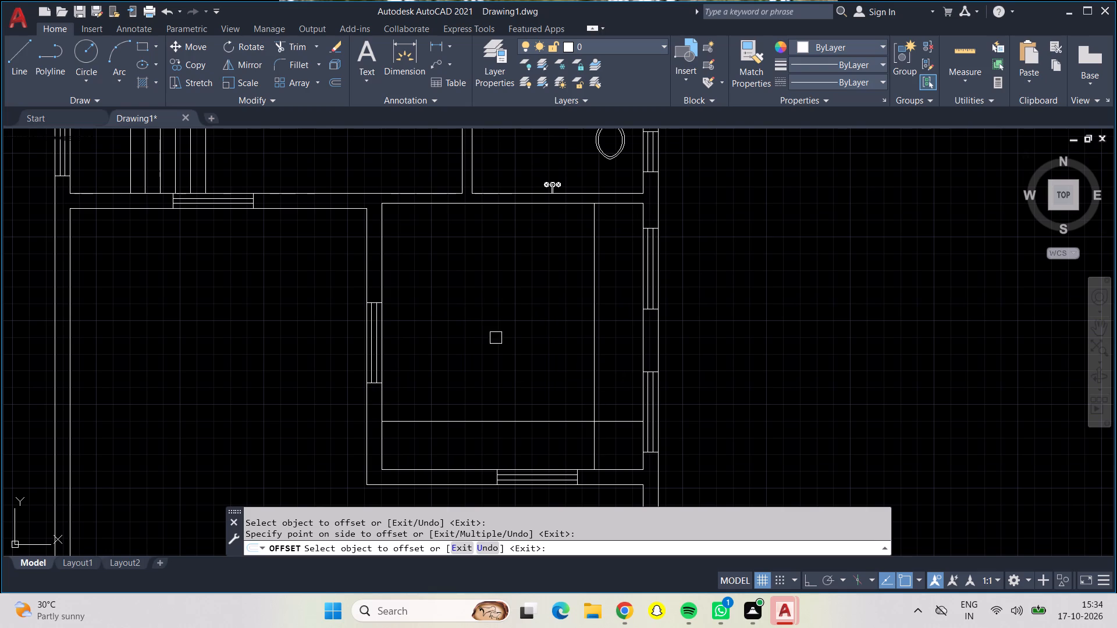
key(Escape)
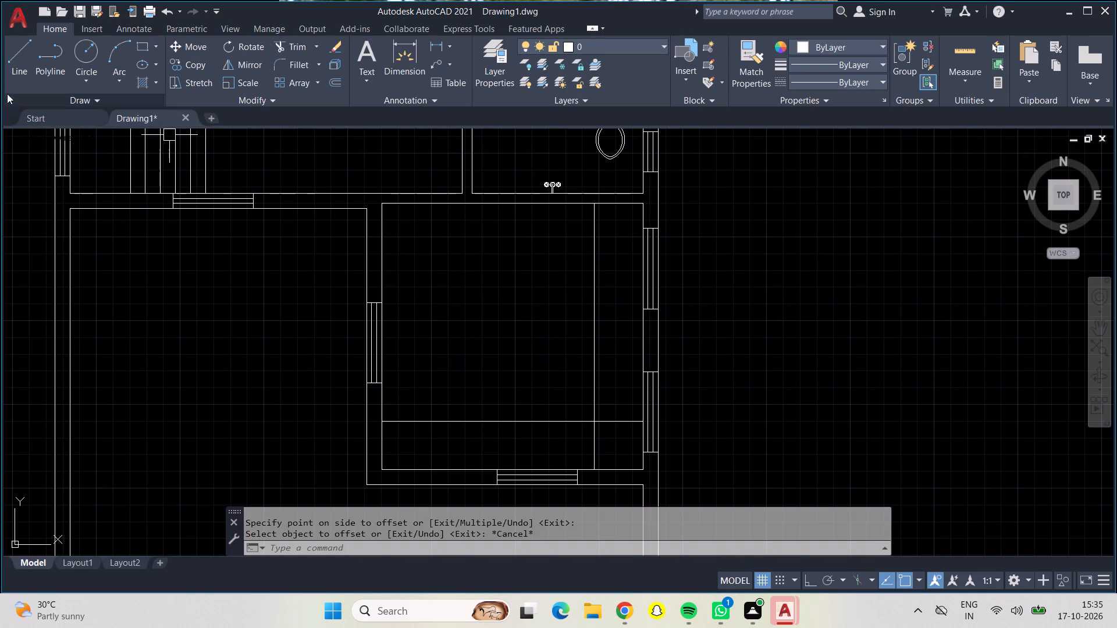
Trim the ends of the two offset lines beyond their crossing so they form an L-shaped seating outline.
drag(283, 44, 289, 44)
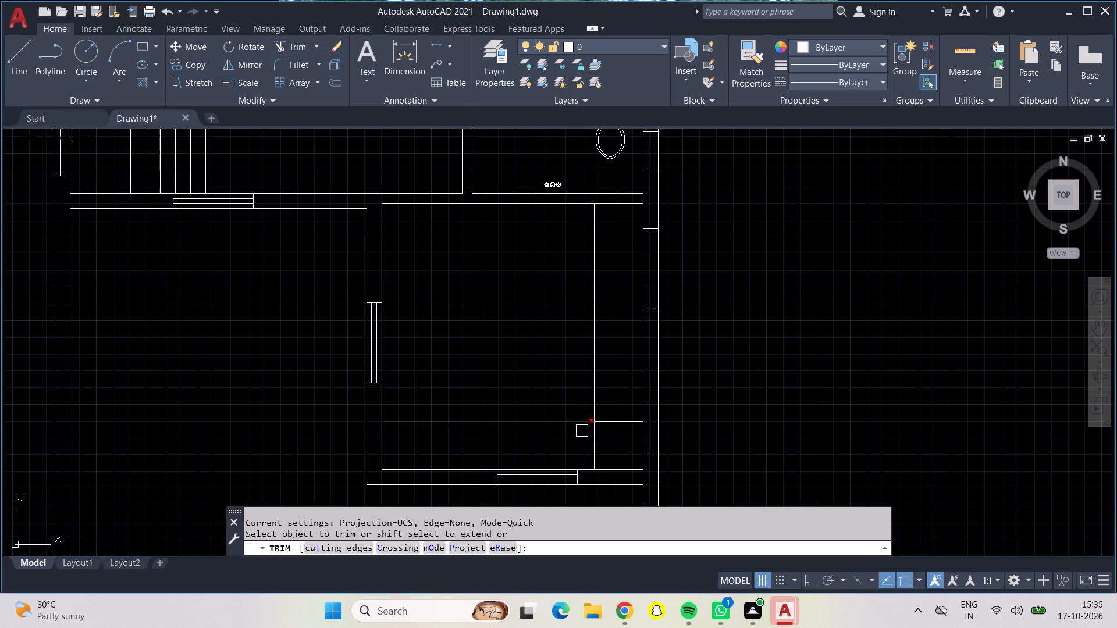
click(591, 439)
click(618, 424)
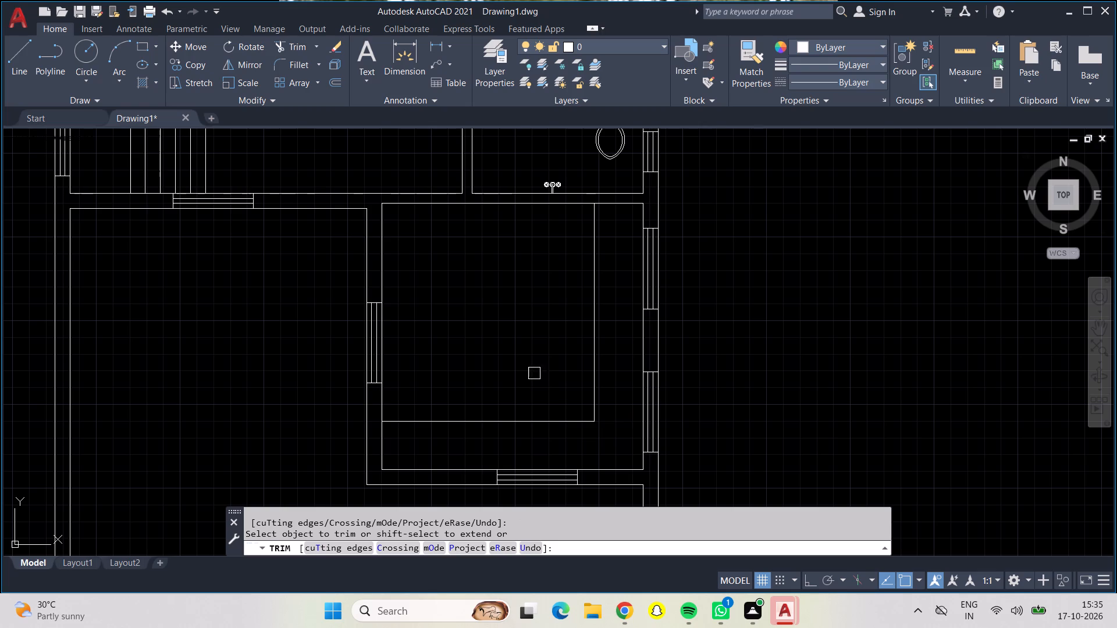
key(Escape)
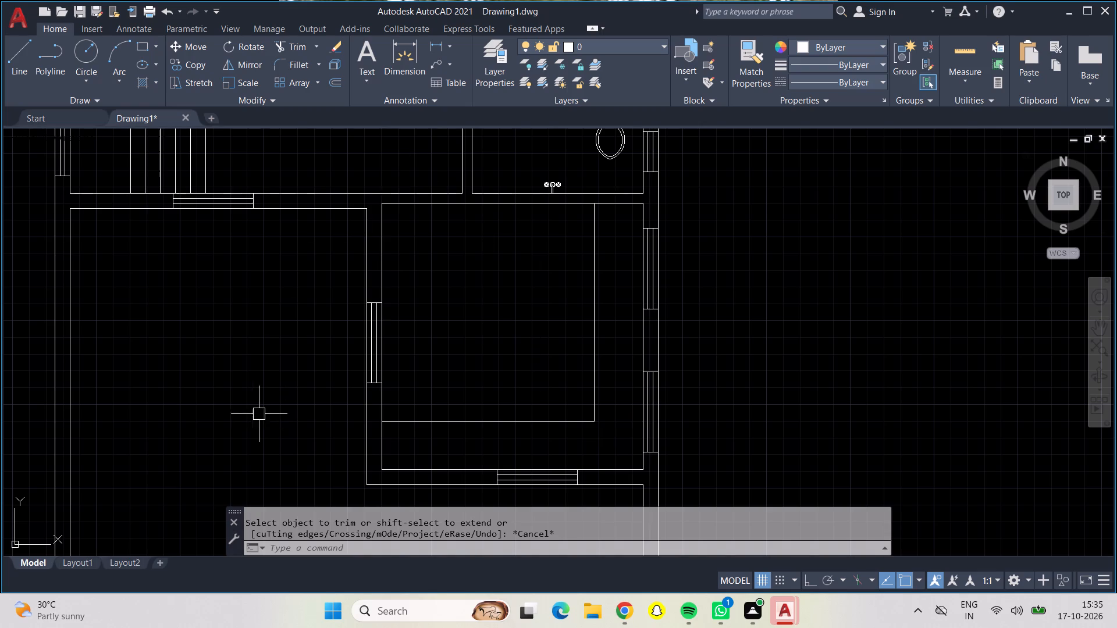
Move the remaining wooden table from west of the plan into the southeast room, inside the L-shaped outline.
scroll(271, 414, down, 2)
scroll(271, 414, up, 1)
scroll(229, 389, down, 1)
middle_drag(229, 389, 506, 398)
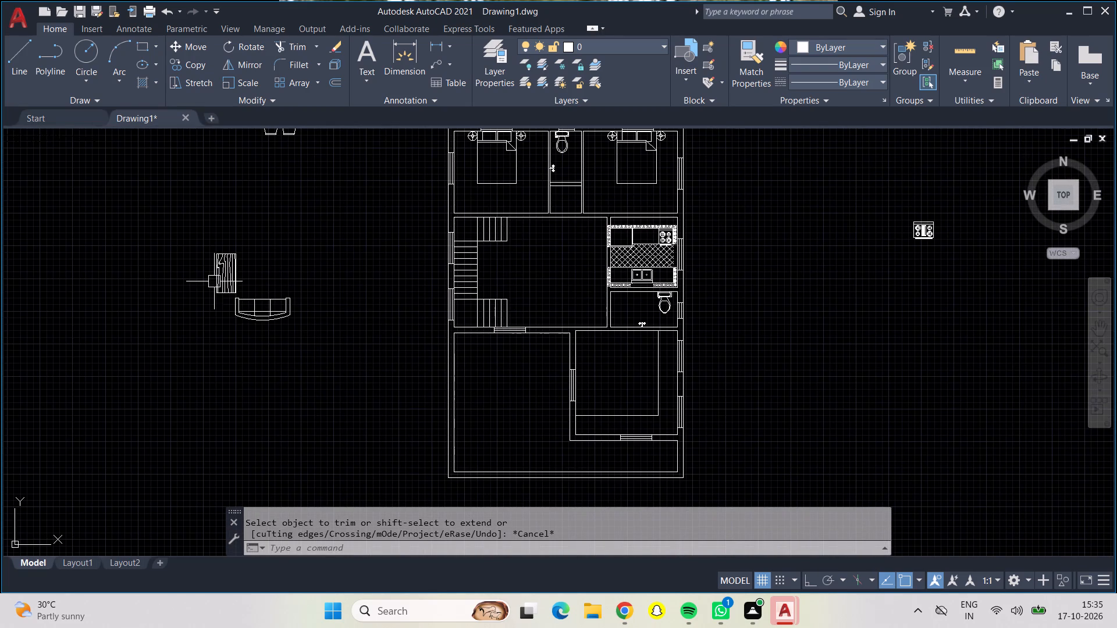
click(230, 269)
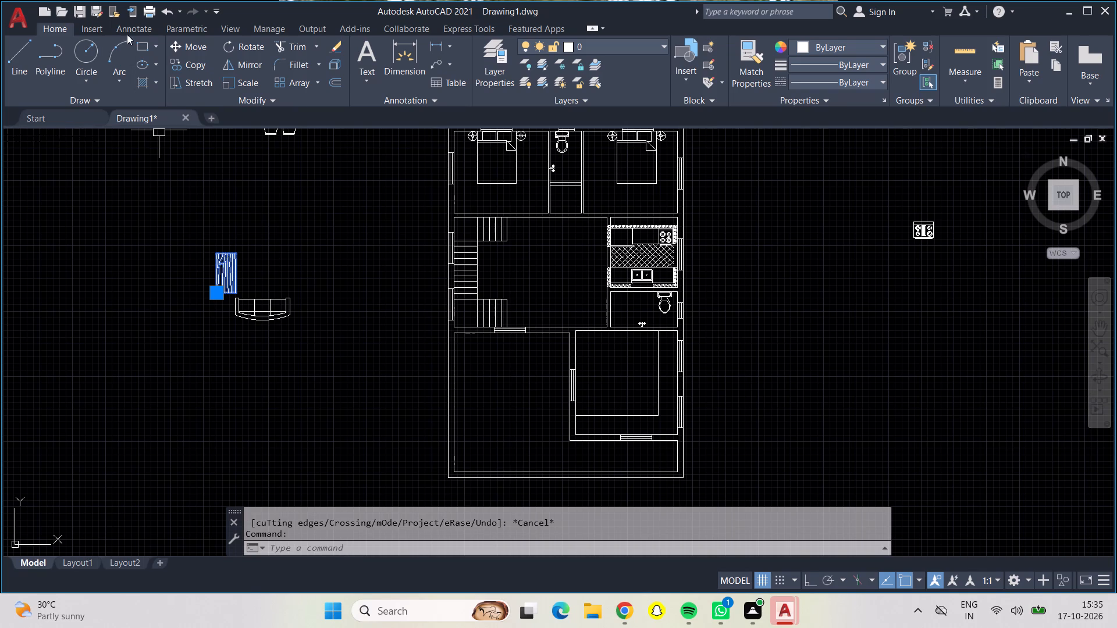
click(188, 42)
click(223, 274)
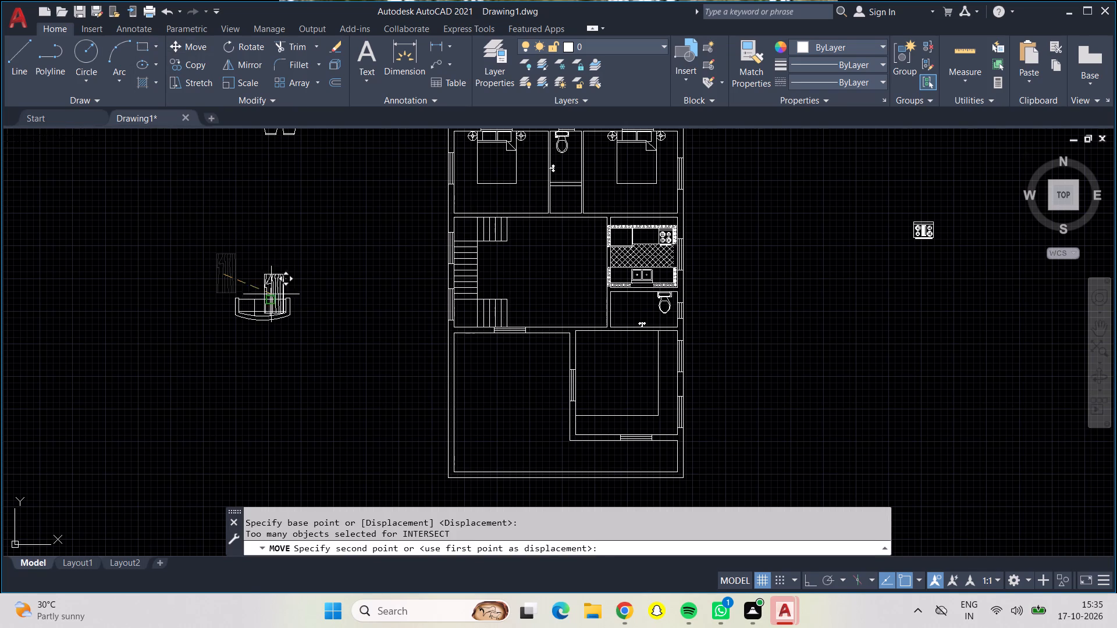
scroll(627, 380, up, 2)
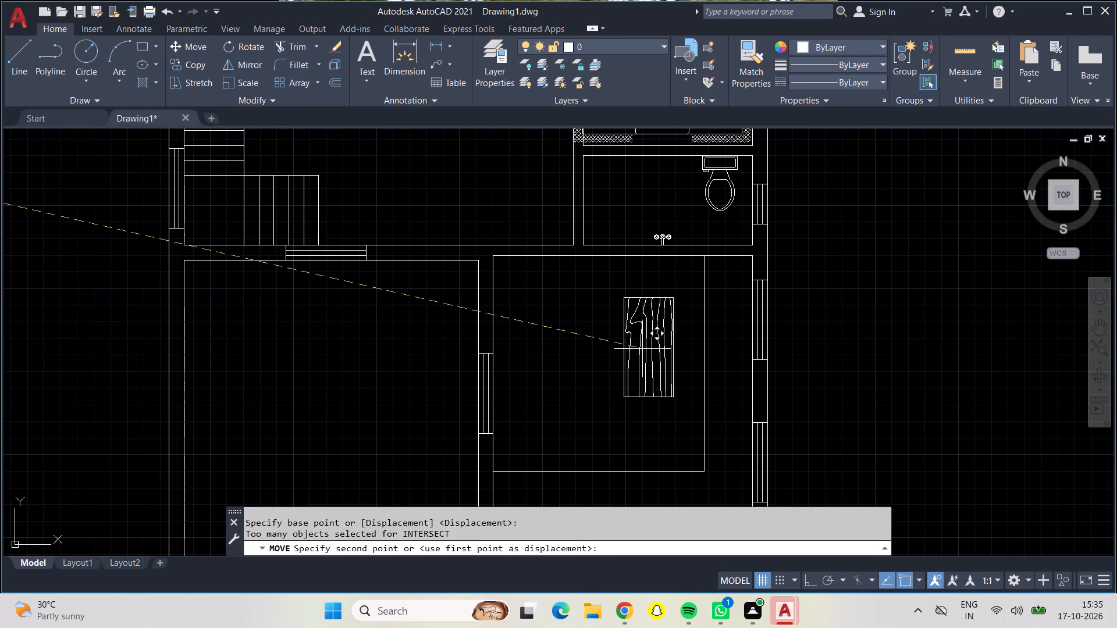
scroll(643, 341, up, 1)
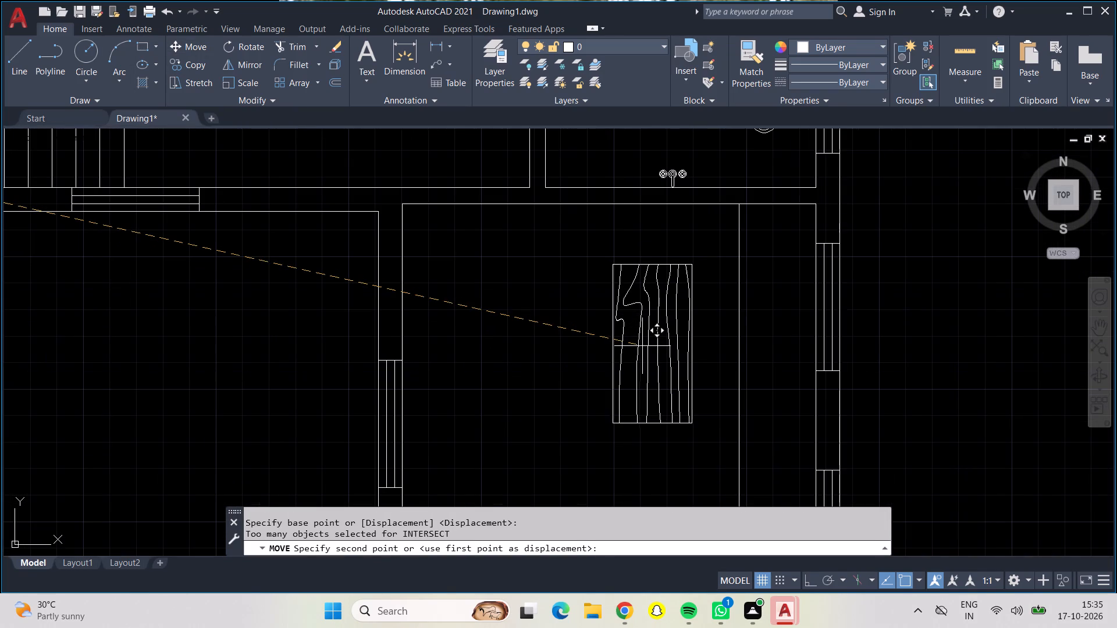
click(636, 348)
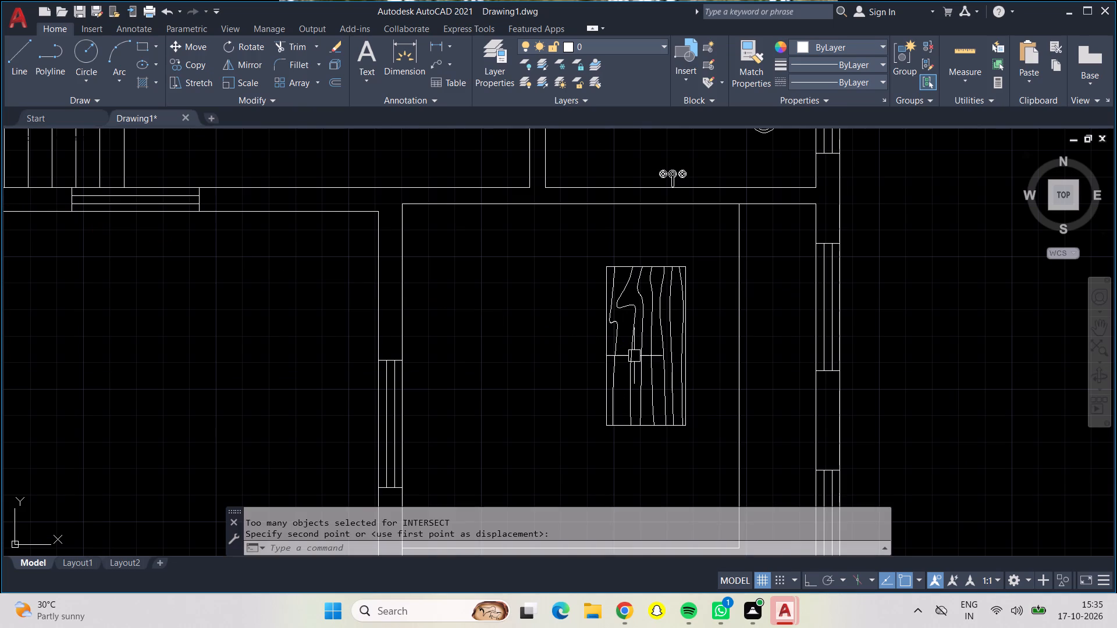
Copy the wooden table from the southeast room to the empty area east of the plan.
scroll(616, 377, down, 1)
middle_drag(591, 402, 577, 365)
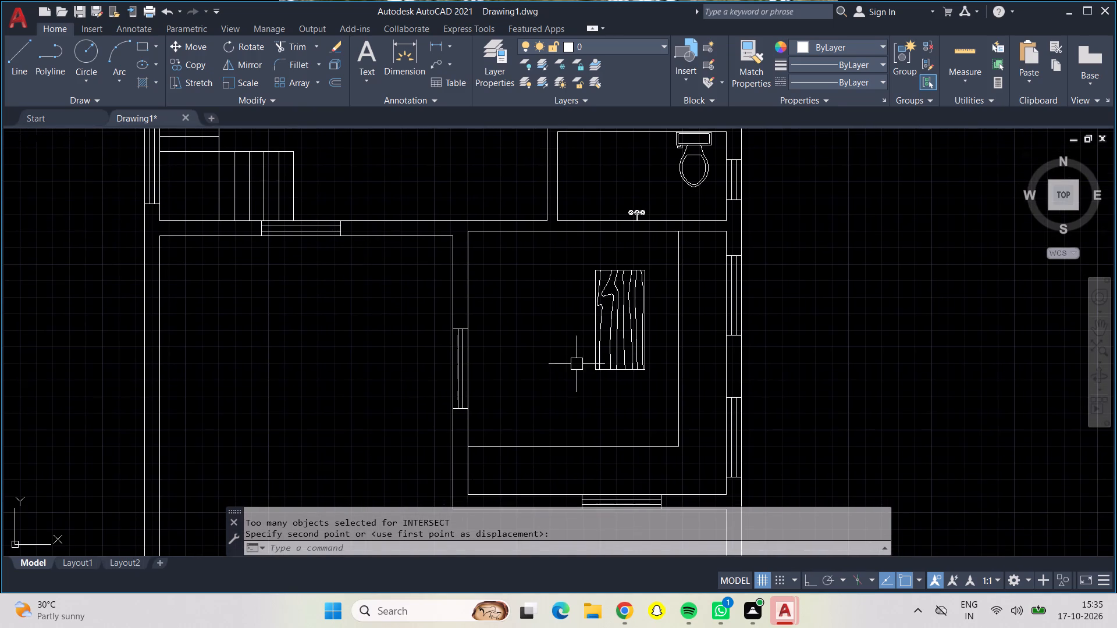
scroll(144, 309, down, 2)
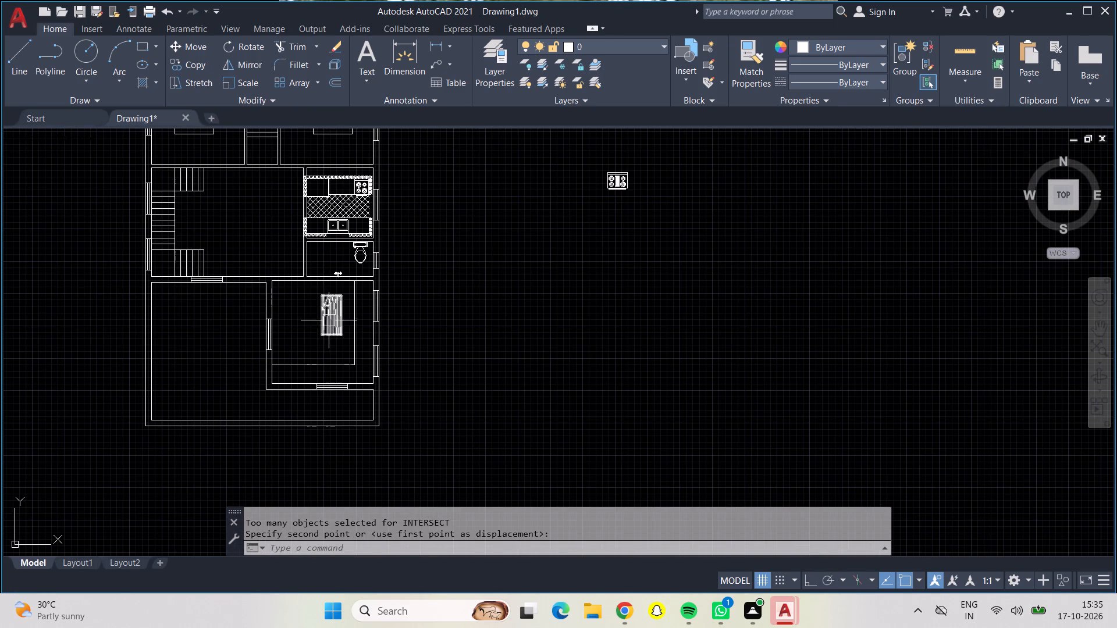
click(329, 319)
drag(177, 59, 188, 67)
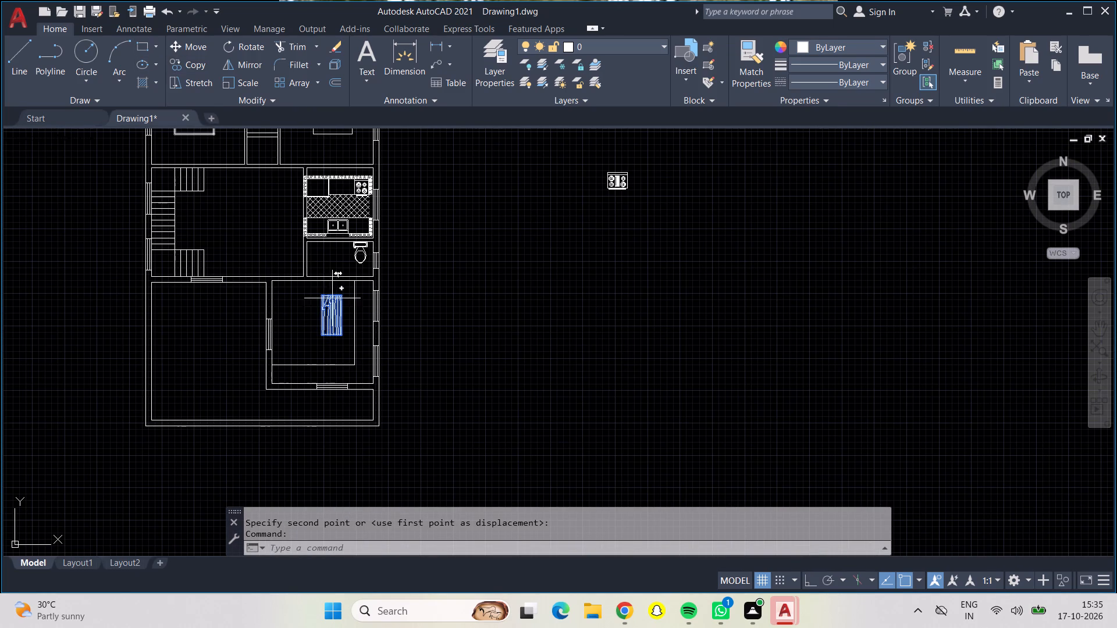
click(330, 324)
click(528, 338)
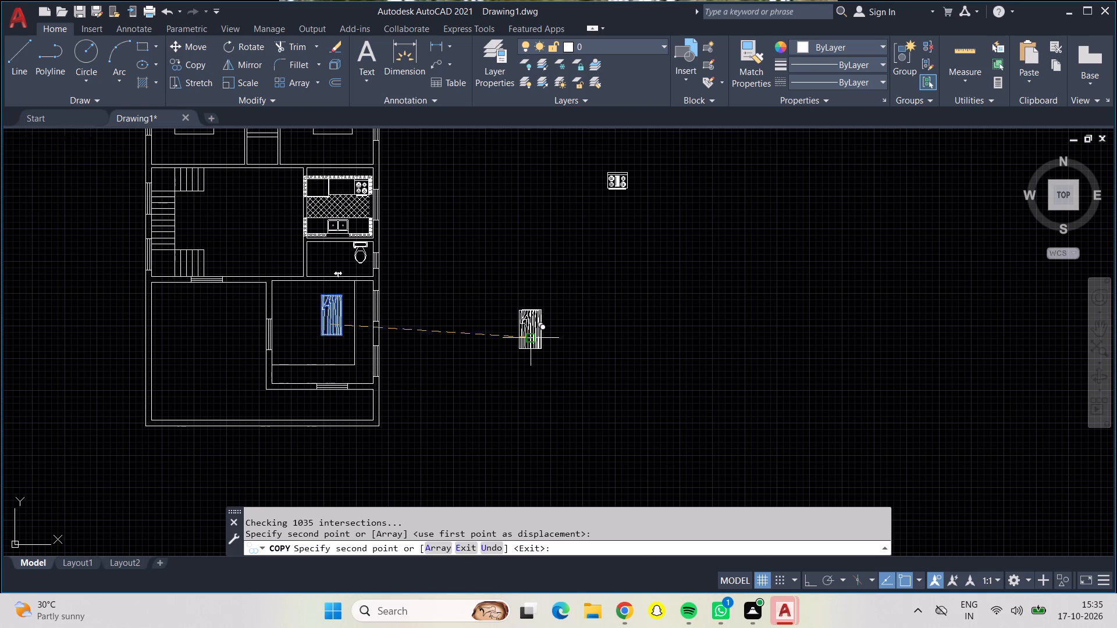
key(Return)
click(530, 338)
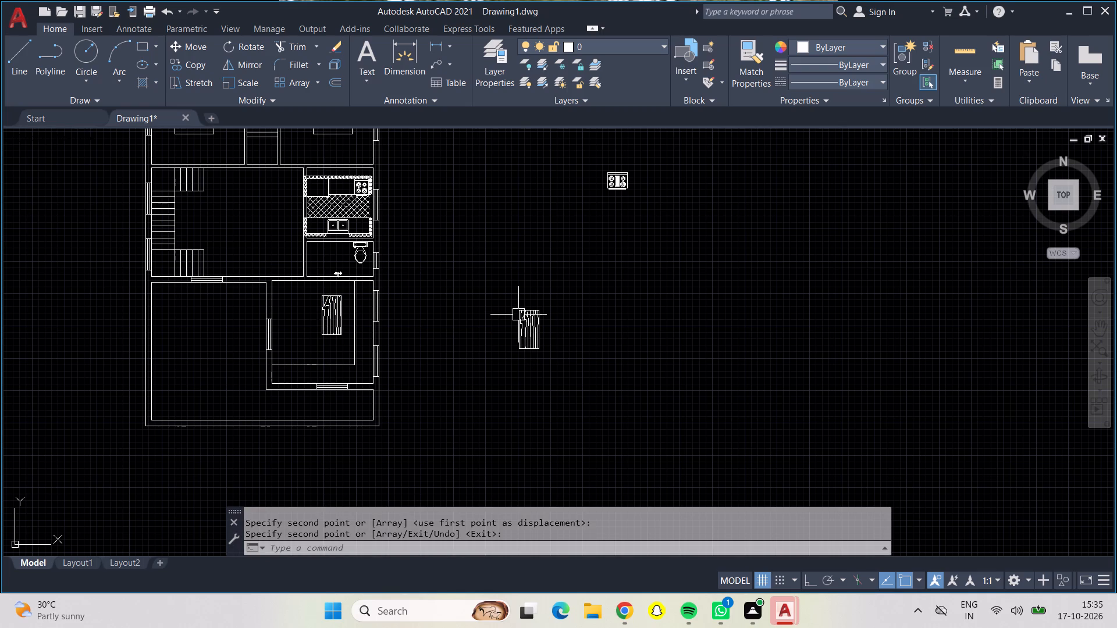
Rotate the copied wooden table 90° clockwise about its lower-left corner so it lies horizontally.
click(523, 320)
click(252, 50)
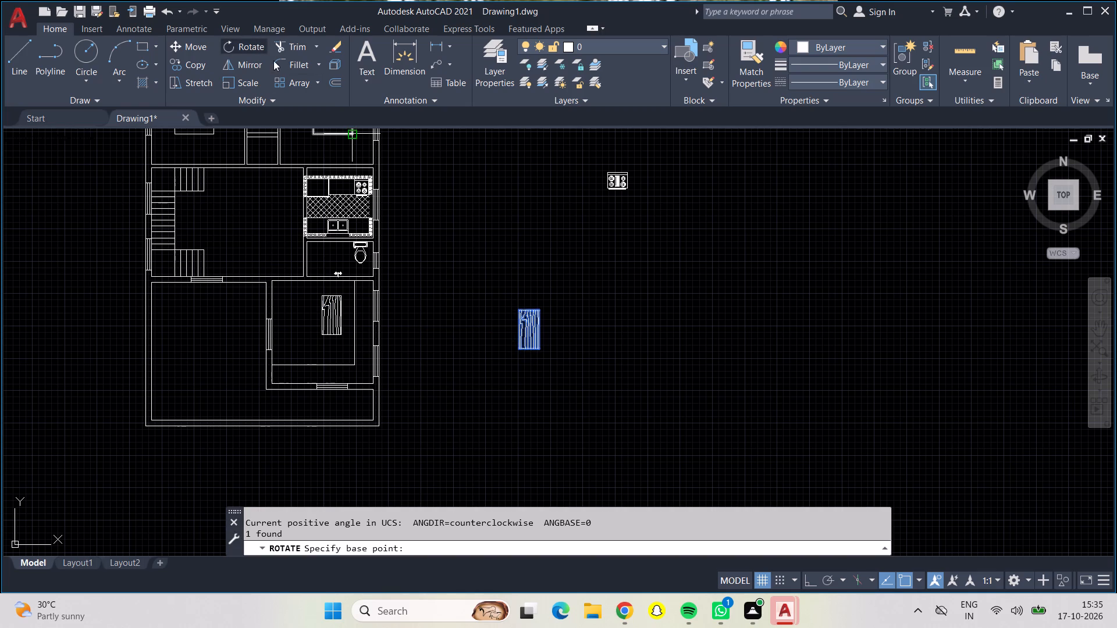
click(520, 349)
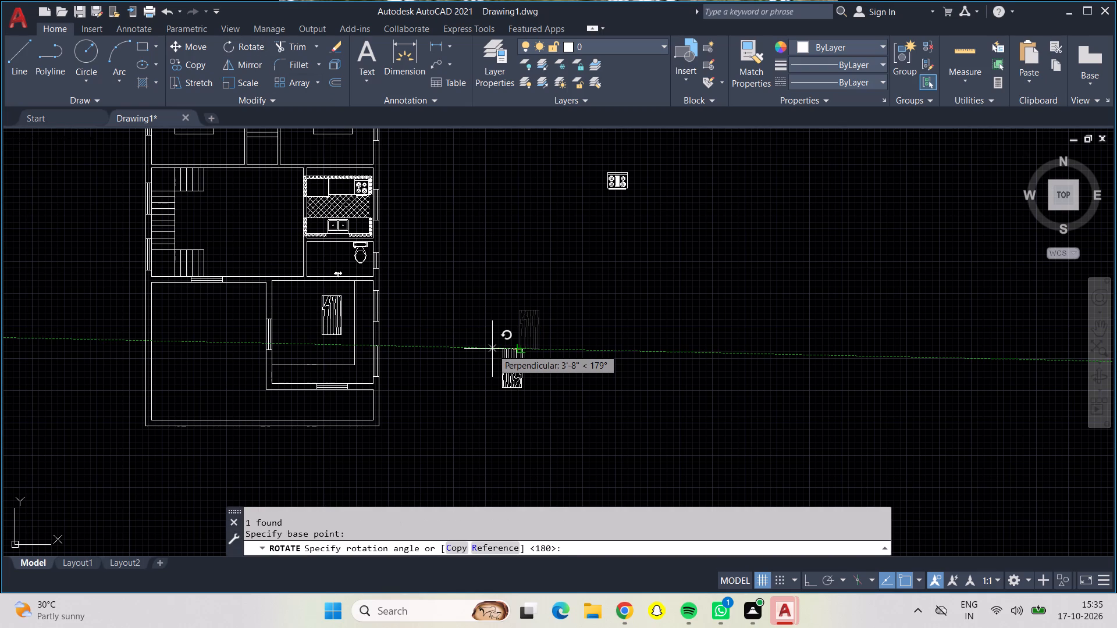
key(F8)
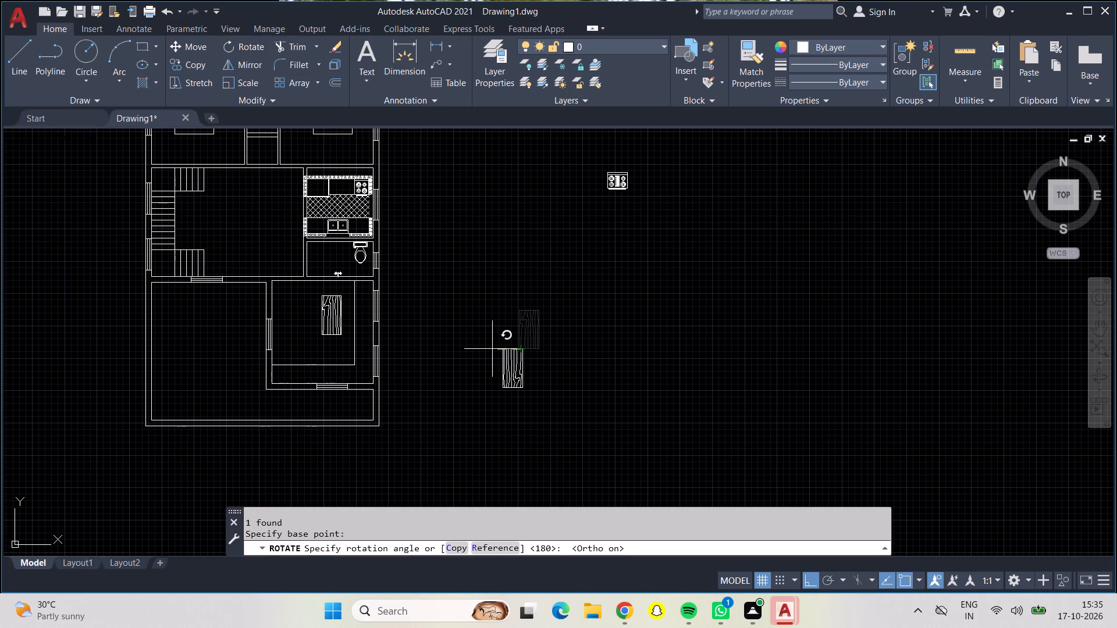
click(592, 438)
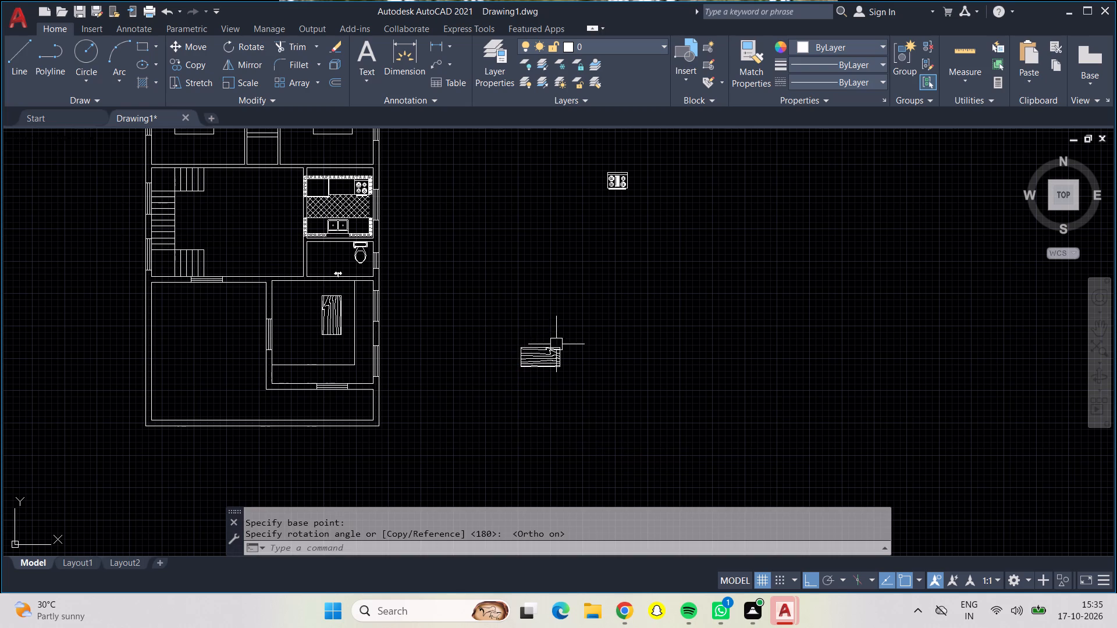
Move the rotated table into the southeast room, its upper-right corner meeting the vertical table's lower-left corner.
click(548, 351)
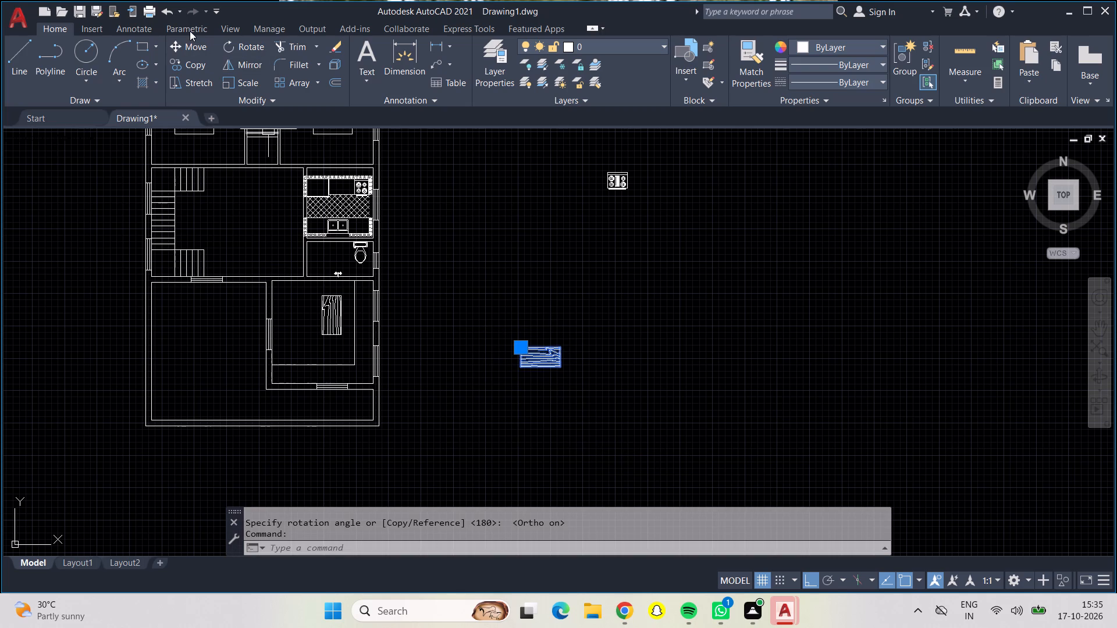
click(190, 45)
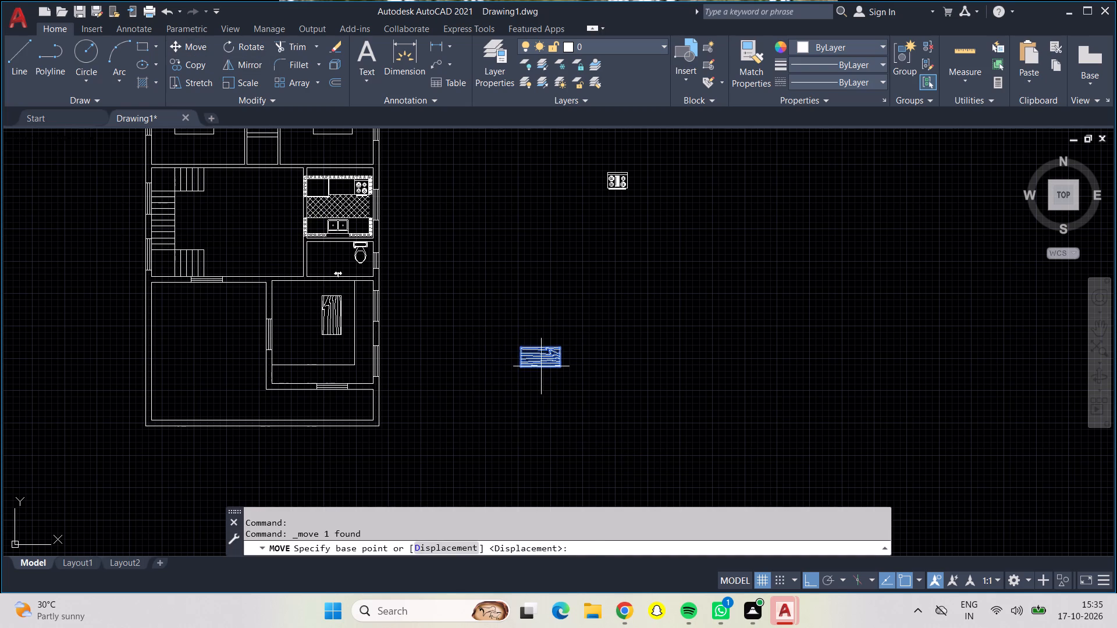
click(539, 351)
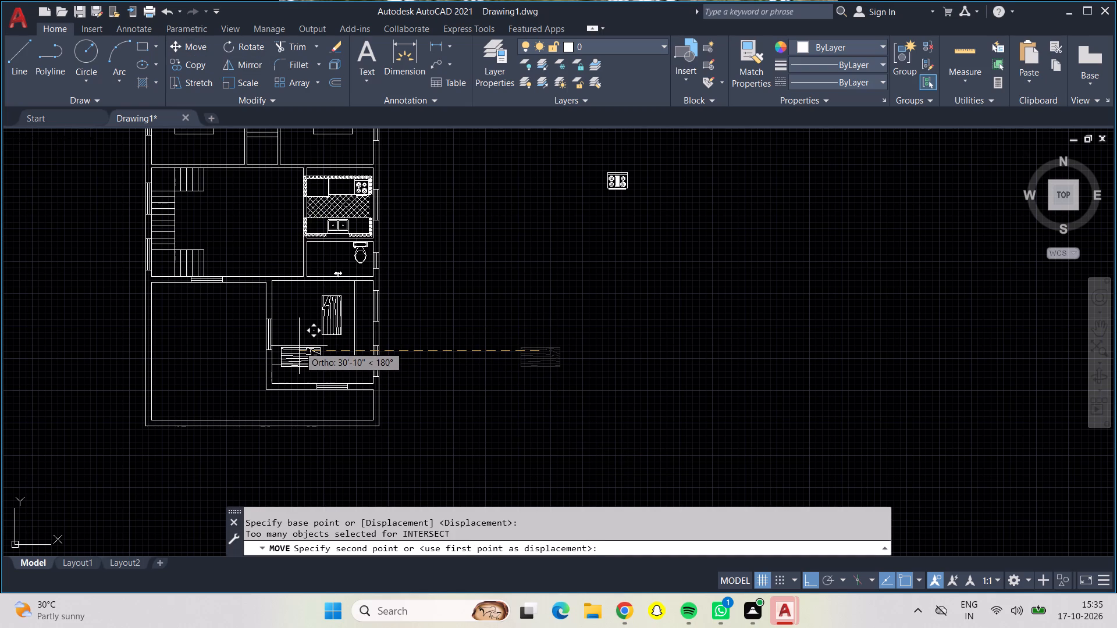
key(F8)
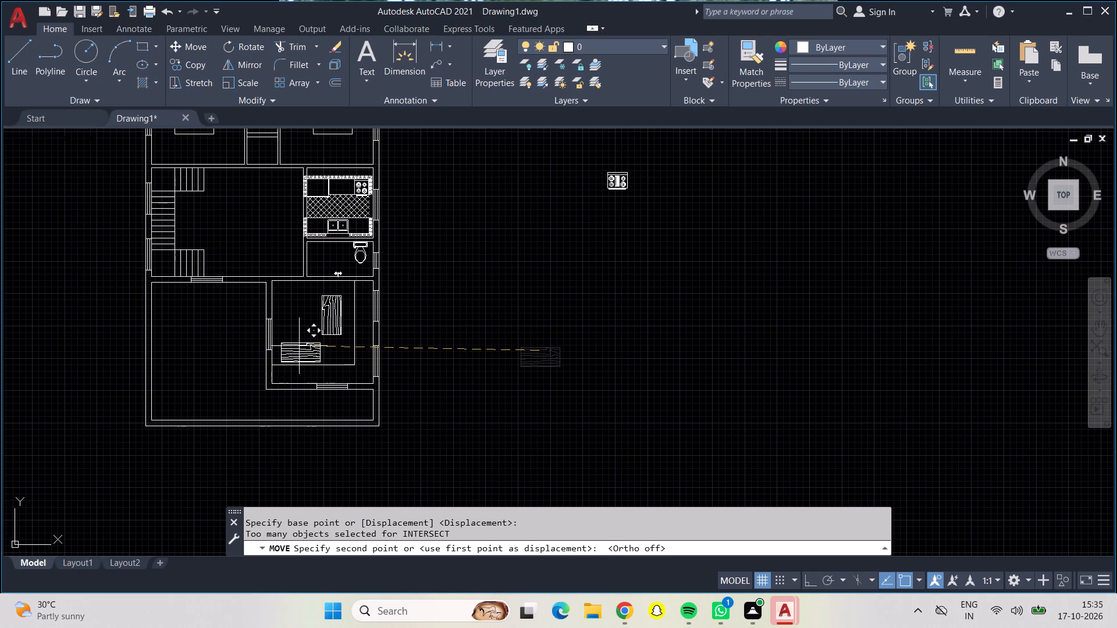
scroll(275, 330, up, 1)
scroll(275, 330, down, 1)
scroll(275, 330, up, 4)
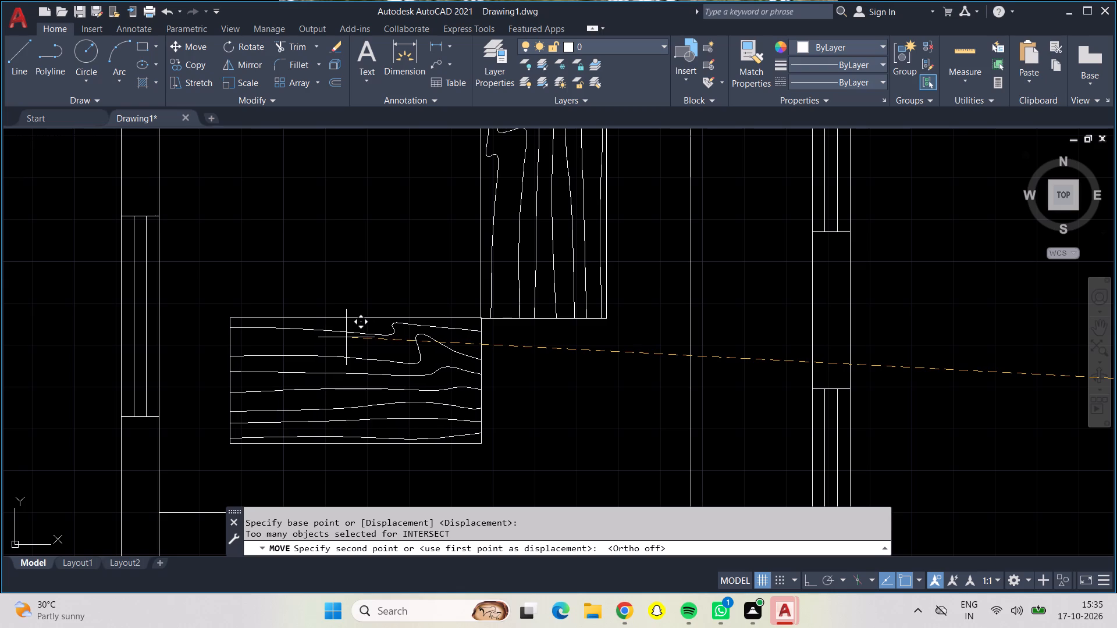
click(346, 337)
Draw a vertical line about 2'-11" long downward from the vertical table's lower-right corner.
scroll(341, 347, down, 2)
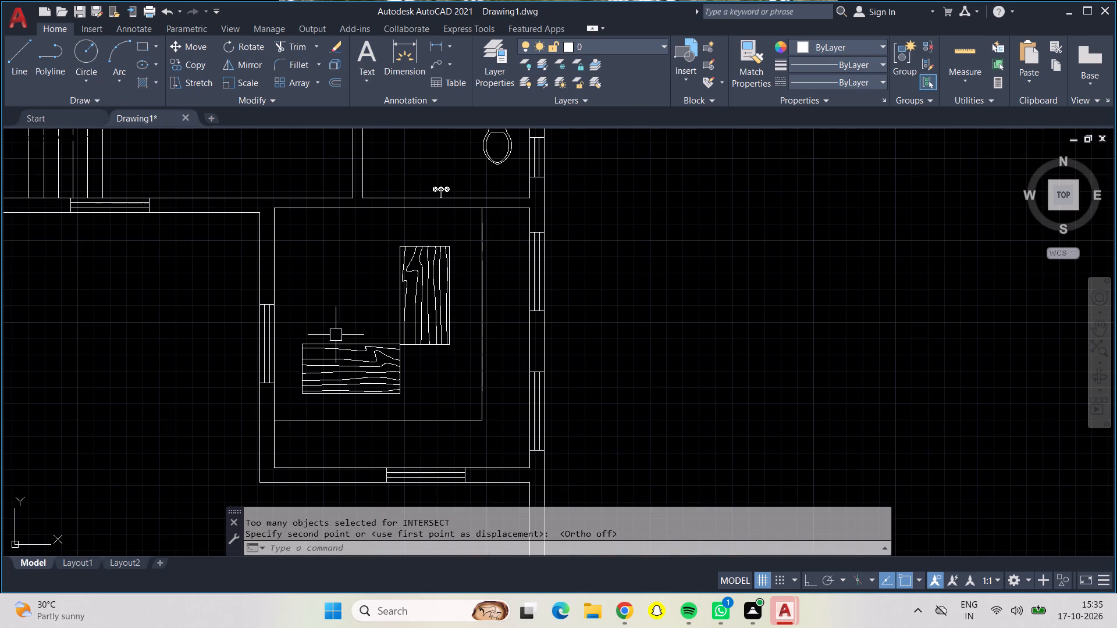
middle_drag(338, 317, 323, 270)
scroll(405, 316, up, 3)
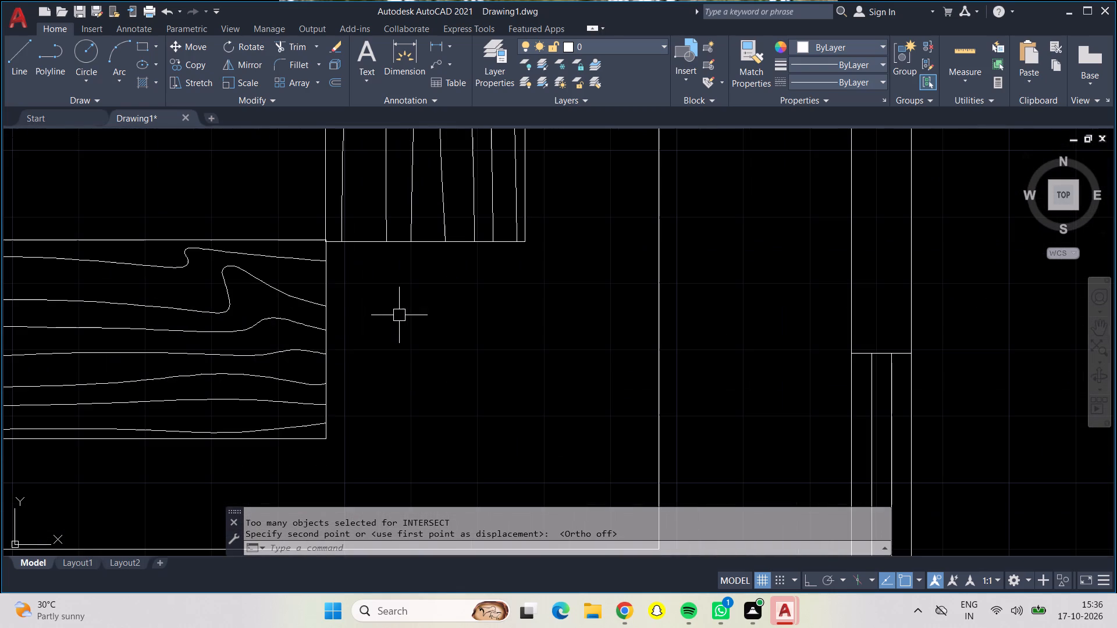
click(24, 71)
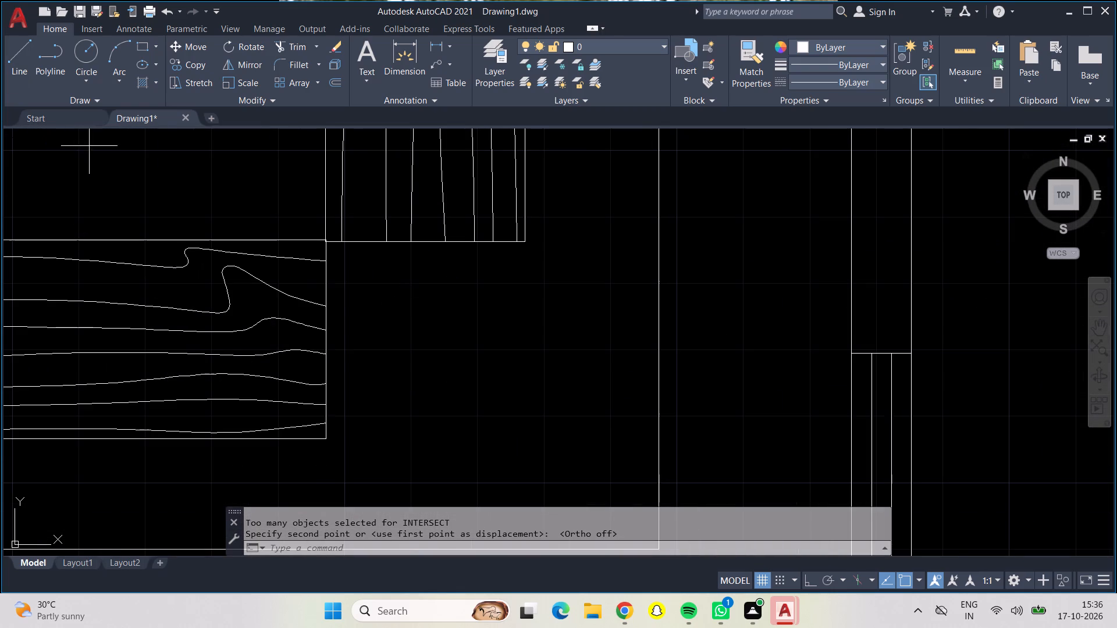
click(522, 240)
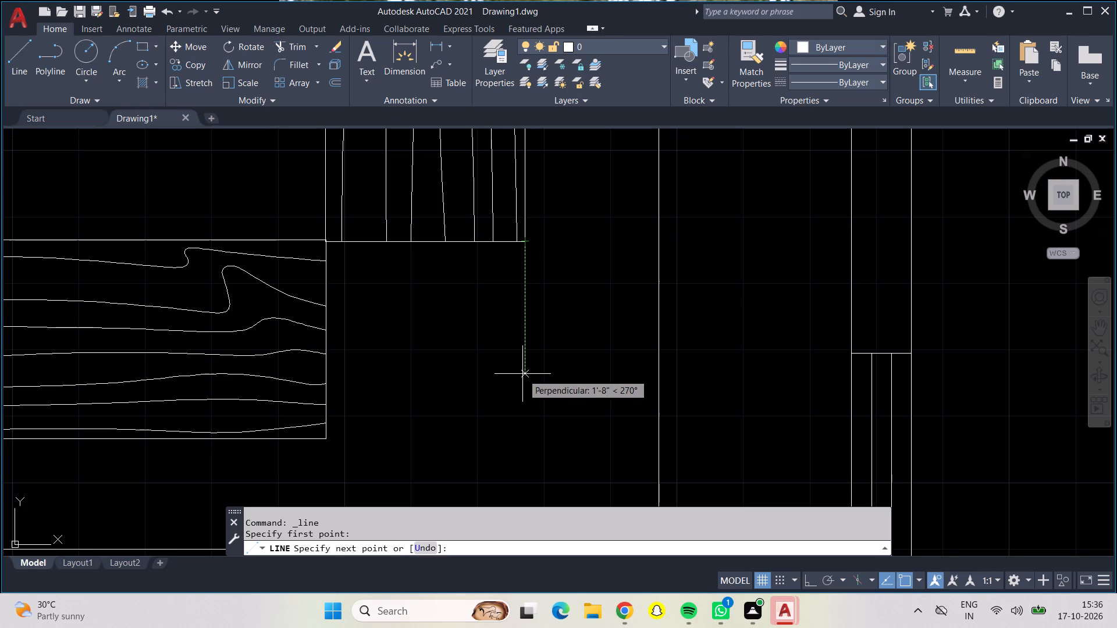
key(F8)
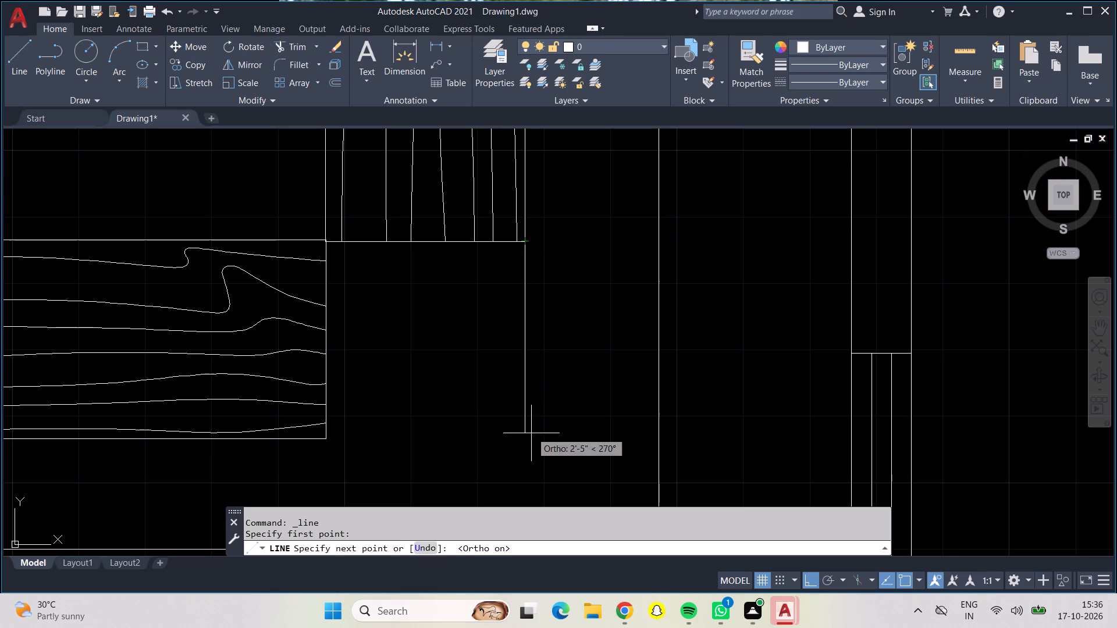
click(526, 472)
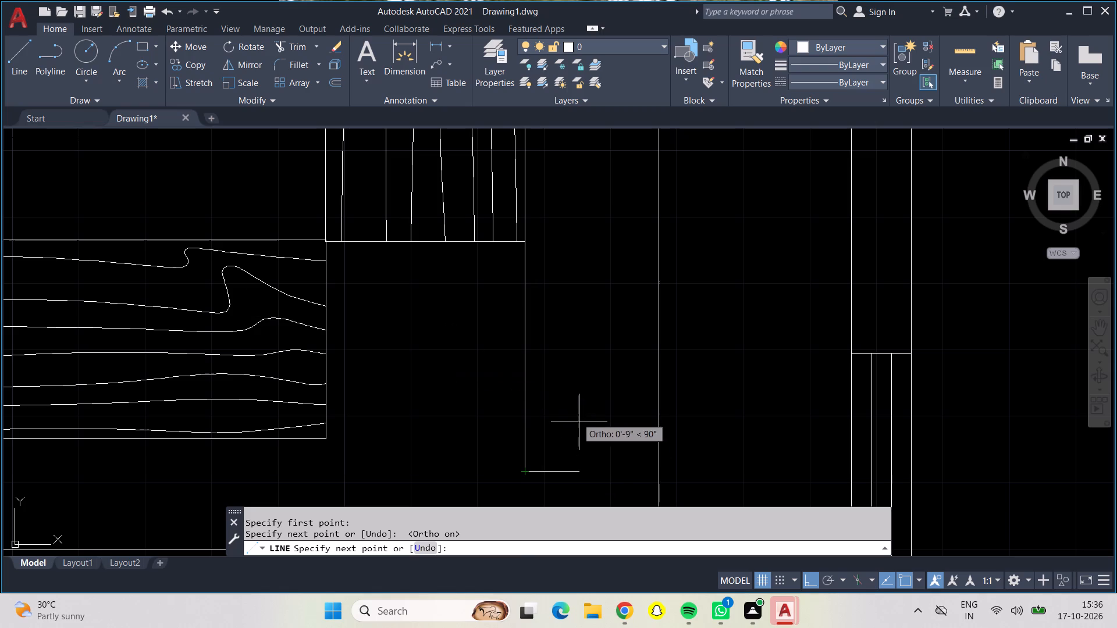
key(Return)
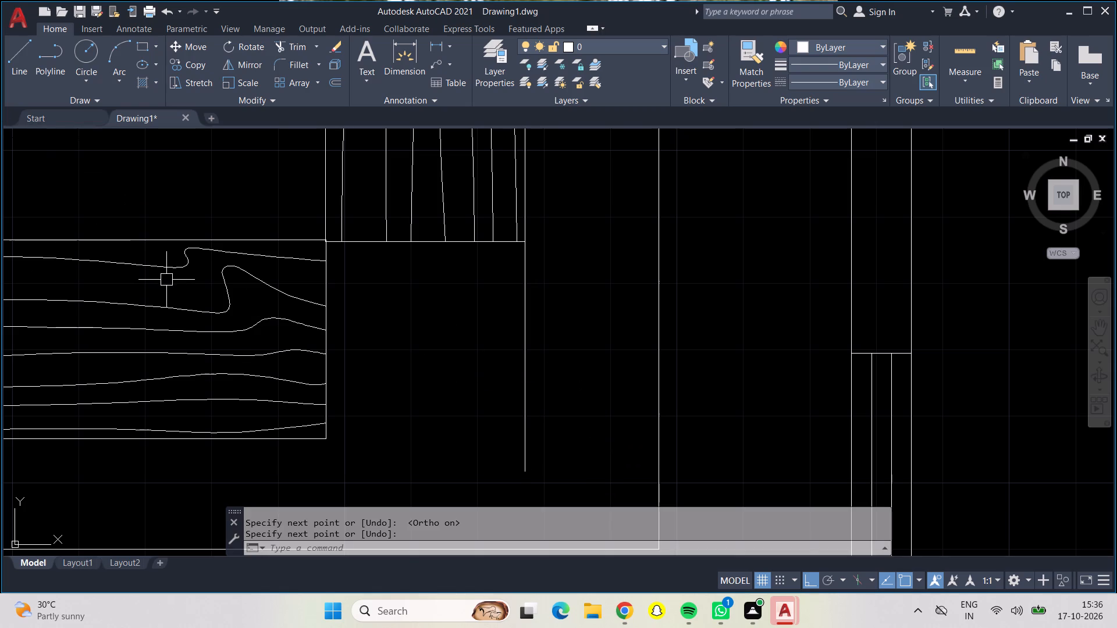
Move the horizontal table slightly down so its top edge aligns with the vertical table's bottom edge.
click(166, 261)
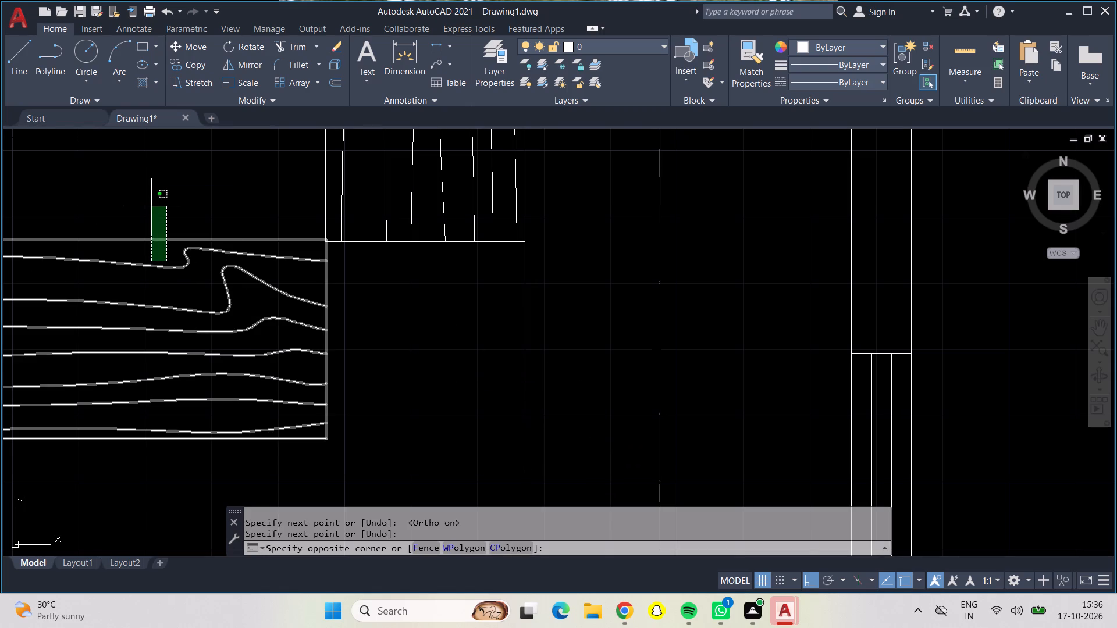
click(188, 263)
click(187, 263)
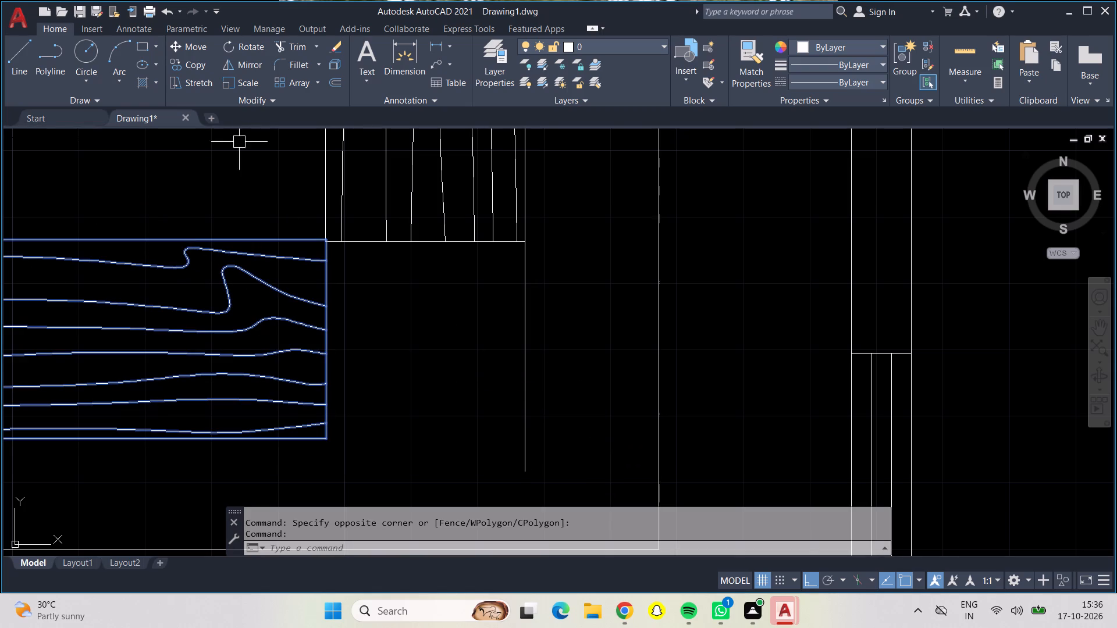
click(184, 43)
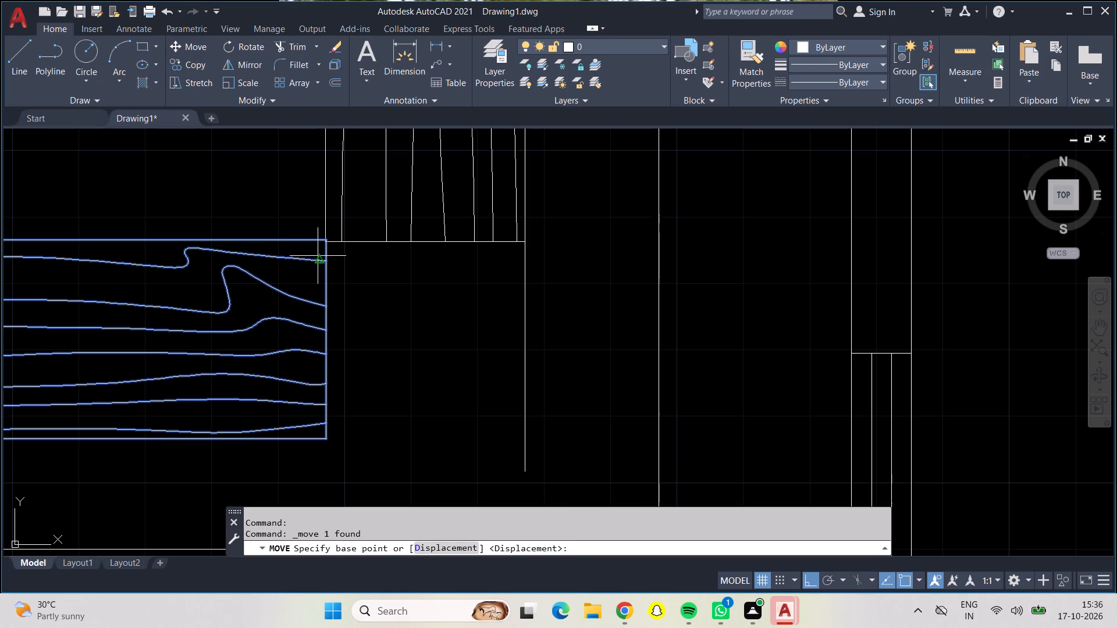
scroll(324, 221, up, 2)
scroll(324, 221, down, 1)
scroll(324, 221, up, 2)
scroll(329, 302, up, 1)
click(323, 294)
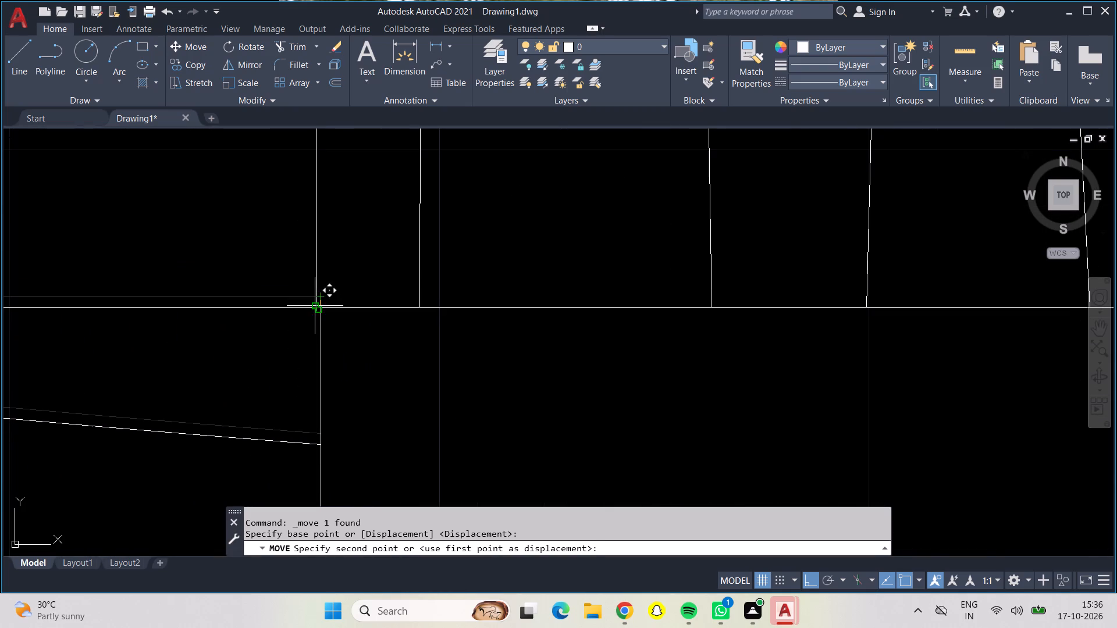
scroll(319, 301, down, 1)
scroll(319, 301, up, 1)
scroll(319, 301, down, 1)
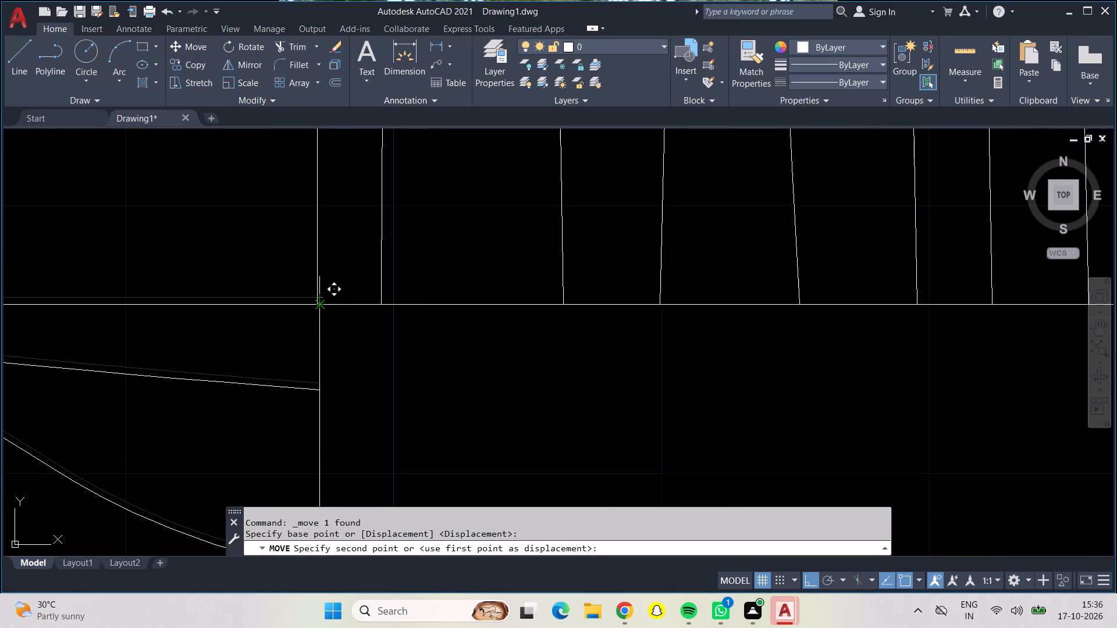
click(318, 306)
Draw a horizontal line from the horizontal table's lower-right corner east to the new vertical line, closing the corner square.
scroll(364, 369, up, 1)
scroll(364, 369, down, 1)
scroll(372, 366, up, 1)
scroll(397, 389, down, 4)
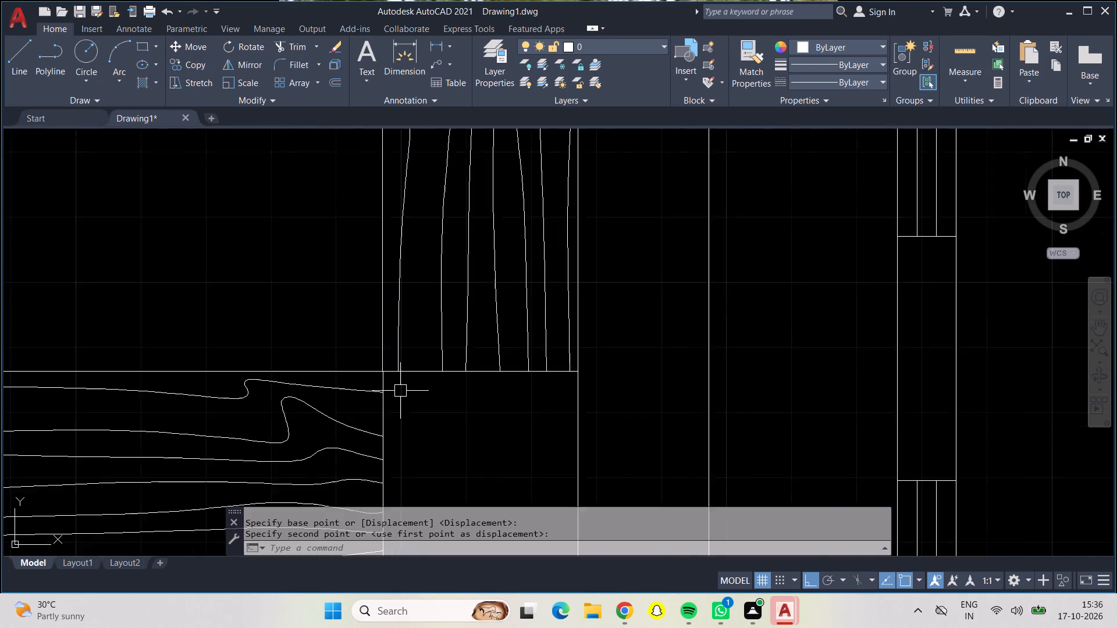
middle_drag(403, 391, 401, 276)
middle_drag(440, 496, 452, 388)
scroll(469, 387, down, 1)
middle_drag(435, 384, 439, 424)
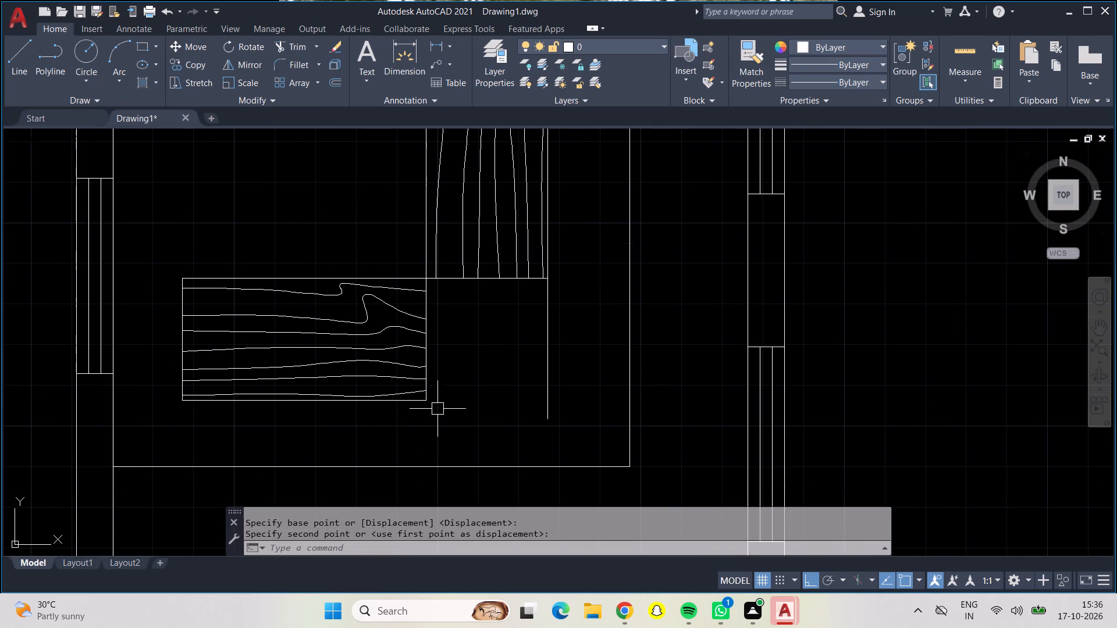
click(27, 66)
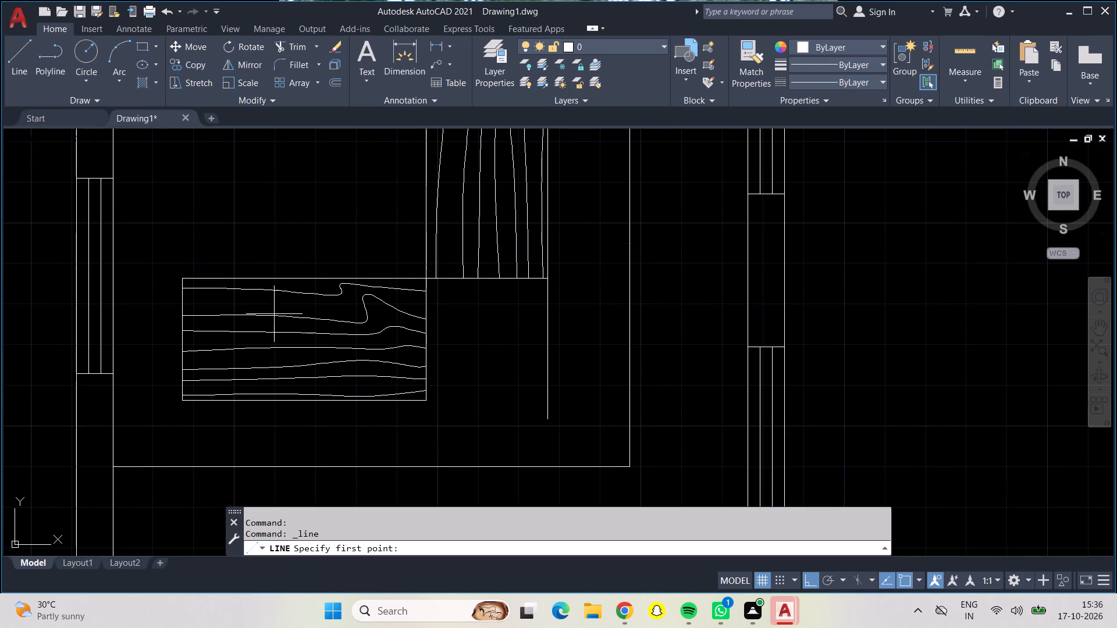
click(427, 402)
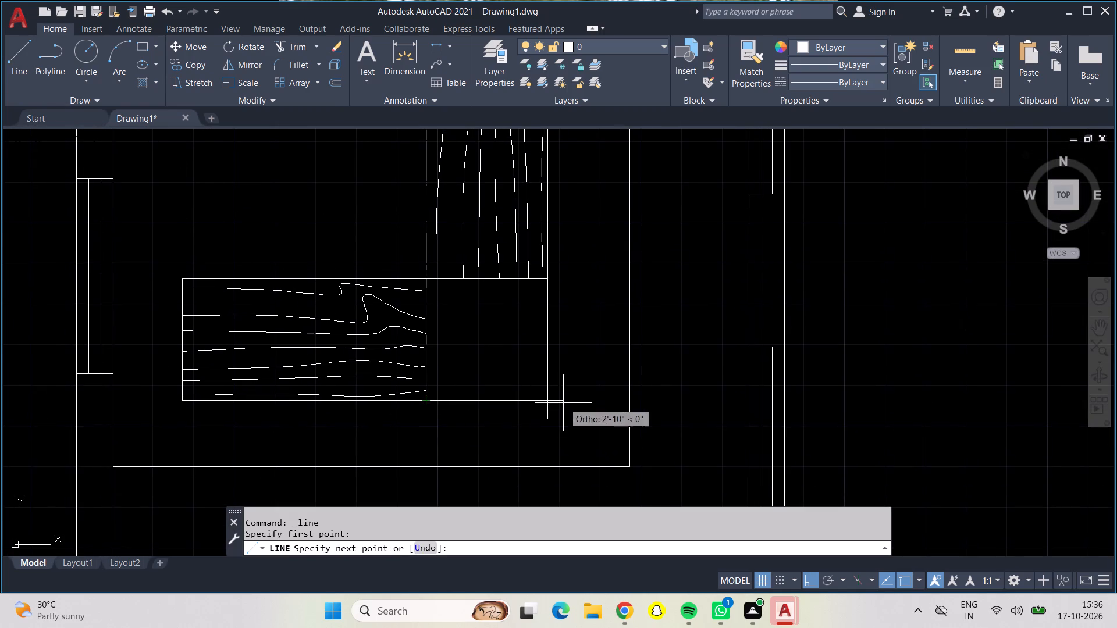
click(554, 402)
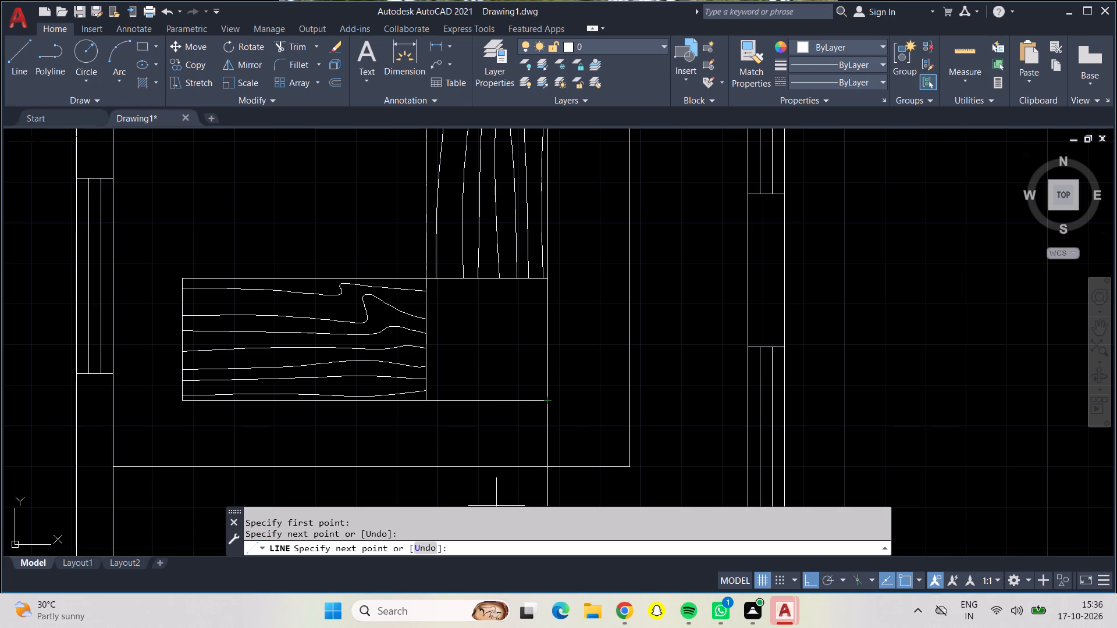
key(Return)
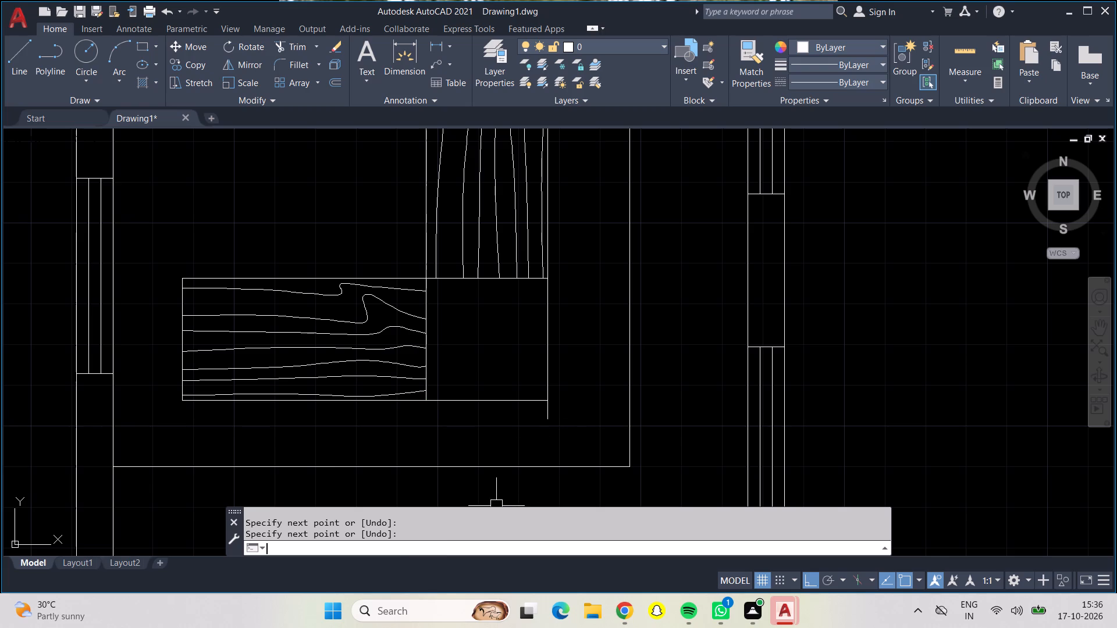
Trim the end of the vertical line that extends below the corner square between the two tables.
click(300, 45)
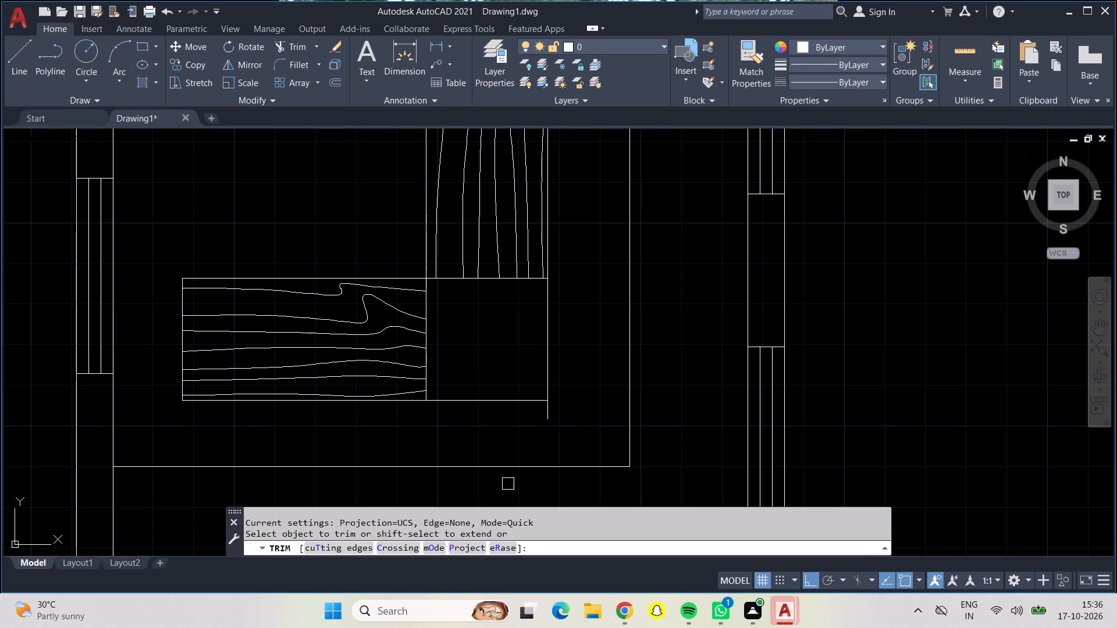
click(544, 420)
scroll(546, 425, down, 2)
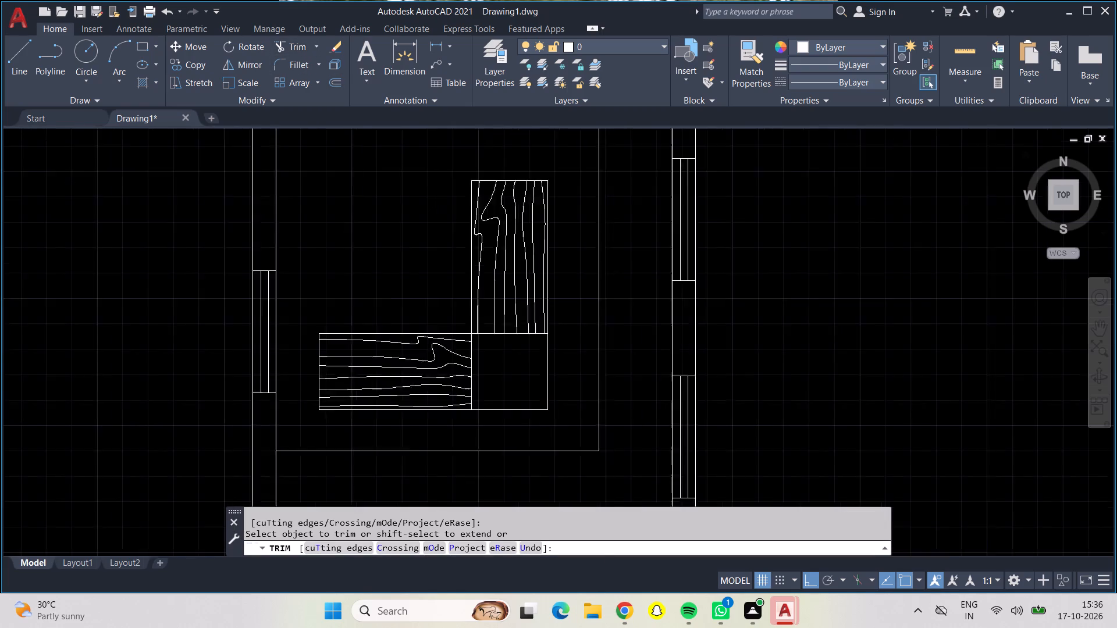
middle_drag(526, 396, 526, 371)
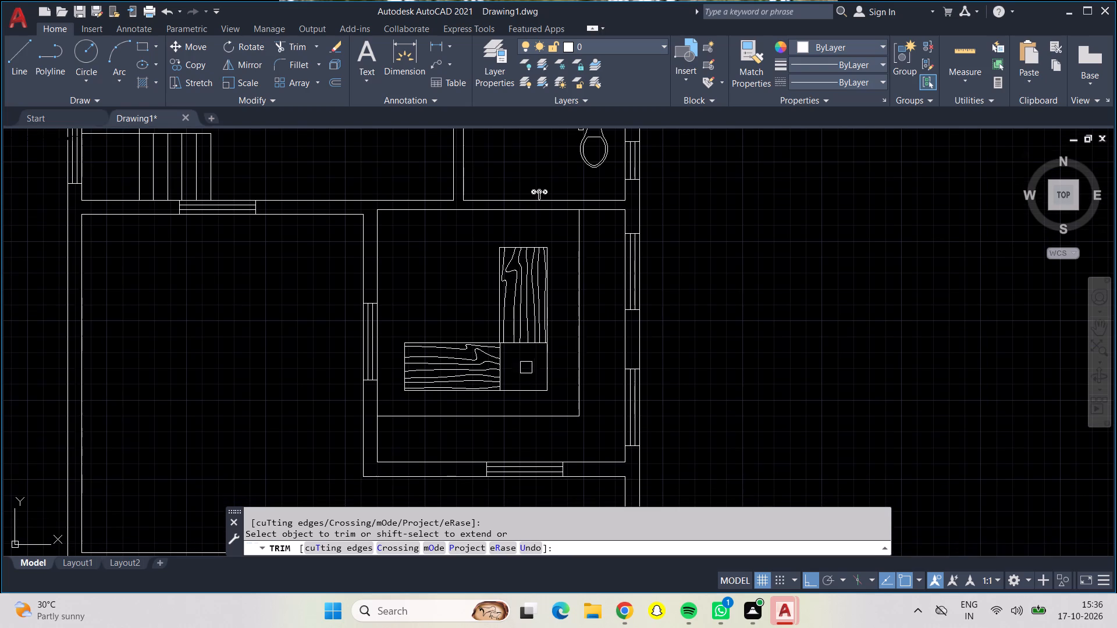
Draw a vertical polyline in the corner square, continuing the vertical table's westernmost grain line down to the square's bottom edge.
scroll(524, 356, up, 3)
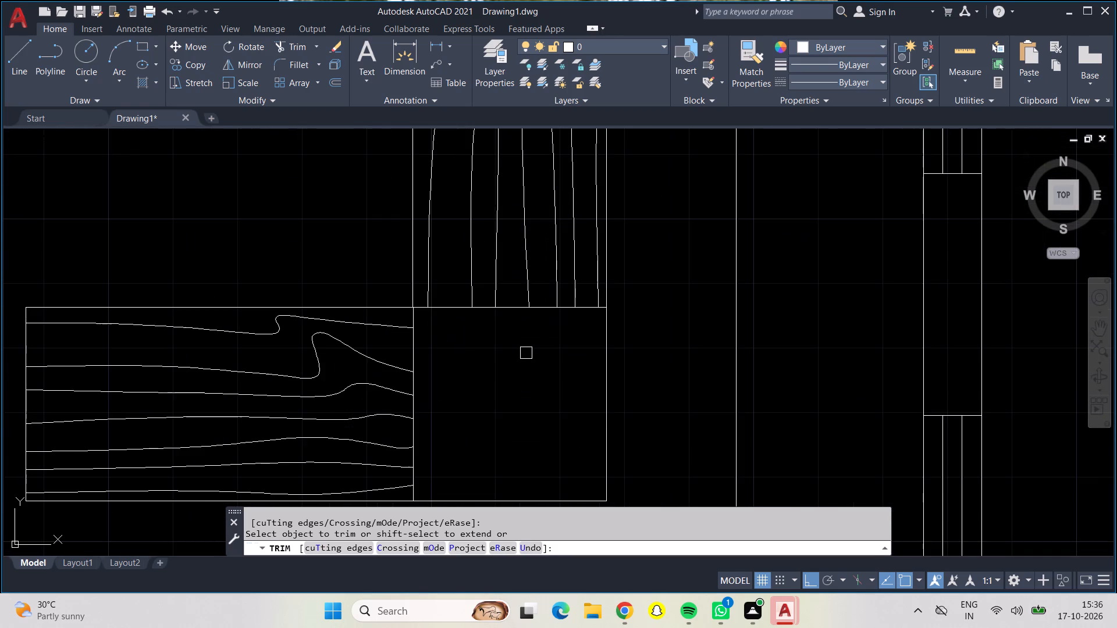
middle_drag(527, 355, 527, 288)
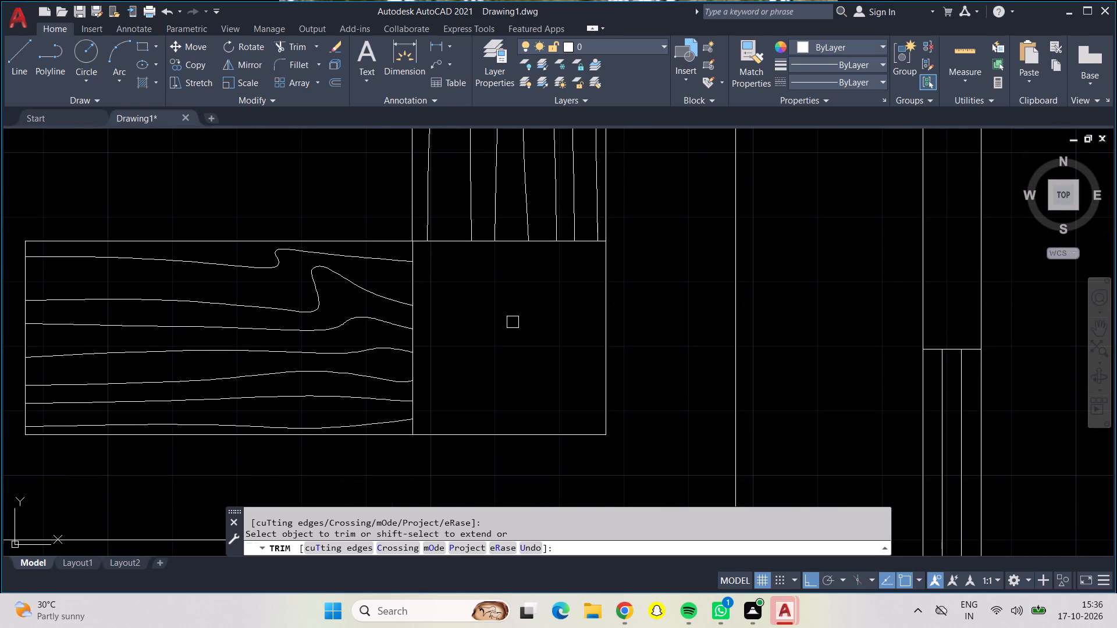
key(Escape)
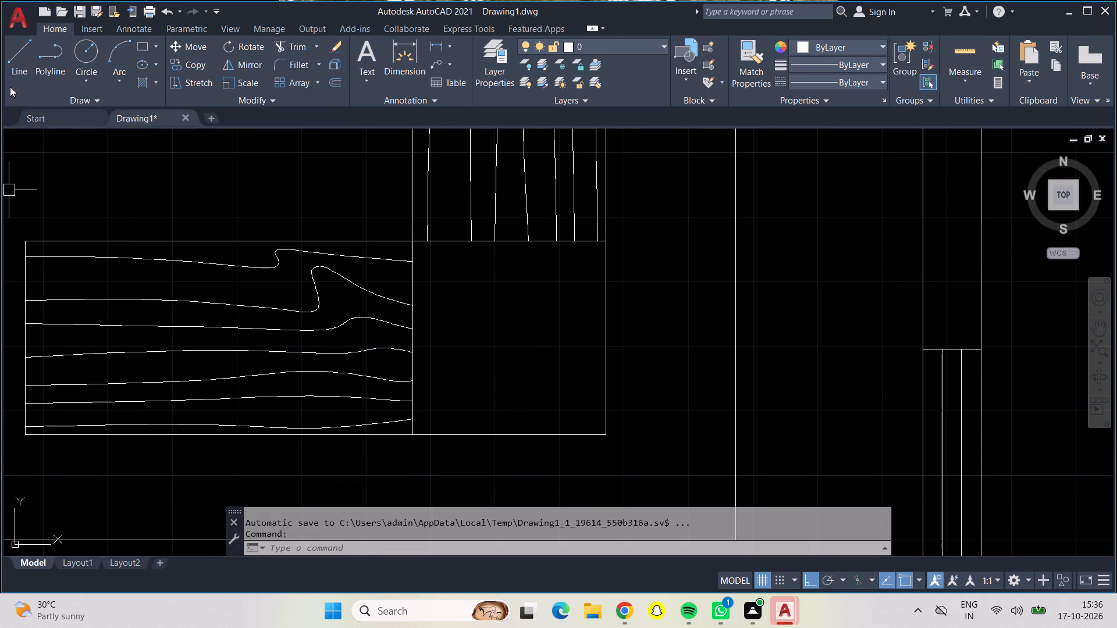
click(22, 58)
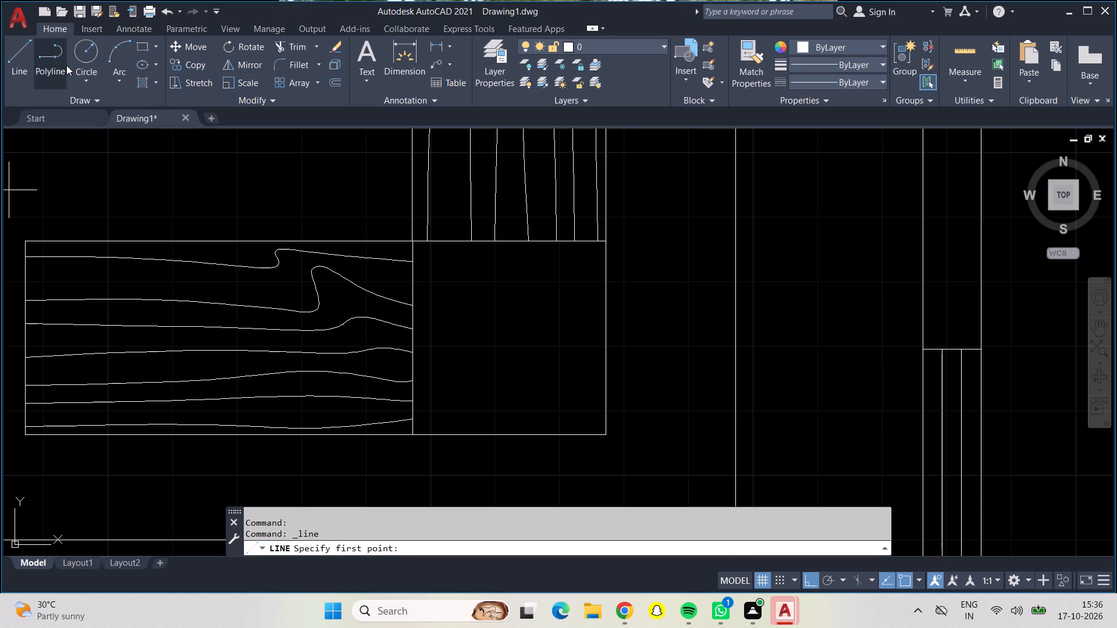
click(63, 63)
click(426, 238)
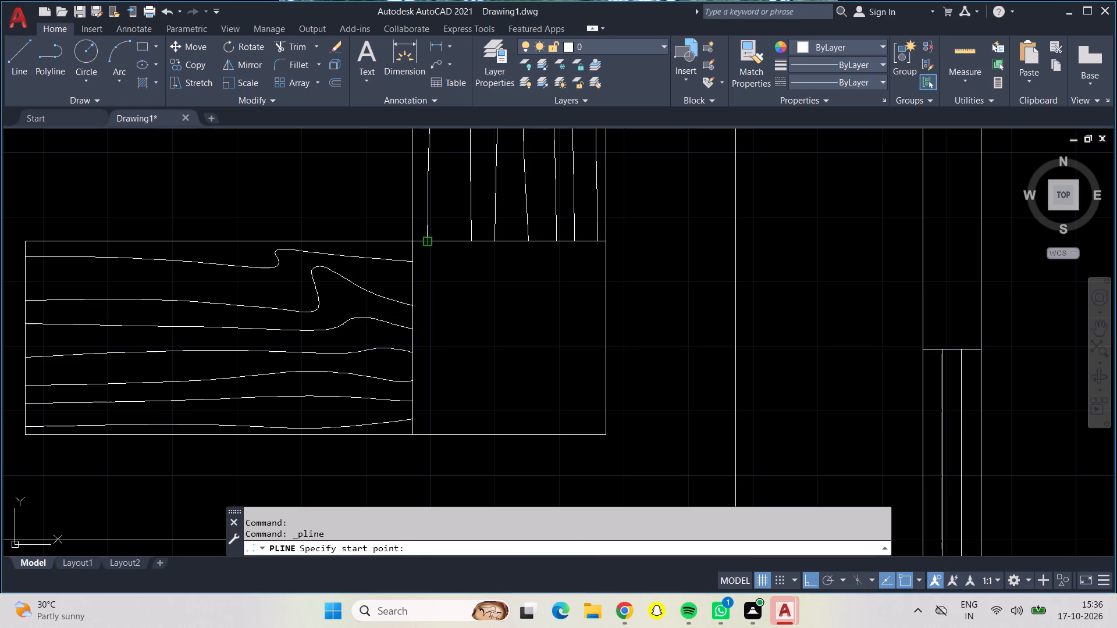
click(429, 431)
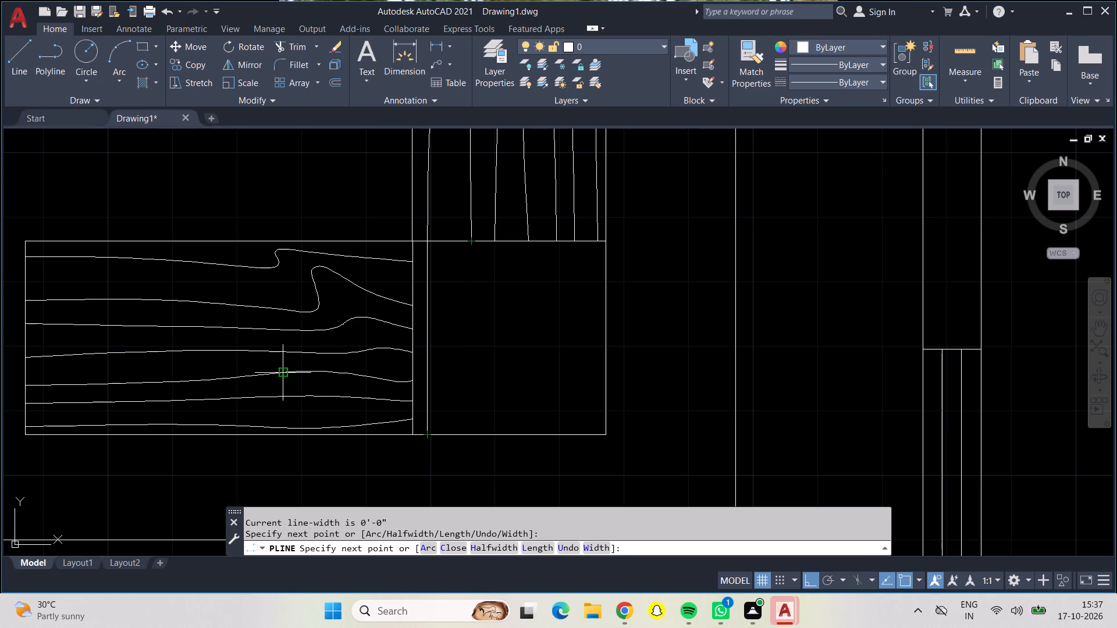
key(Return)
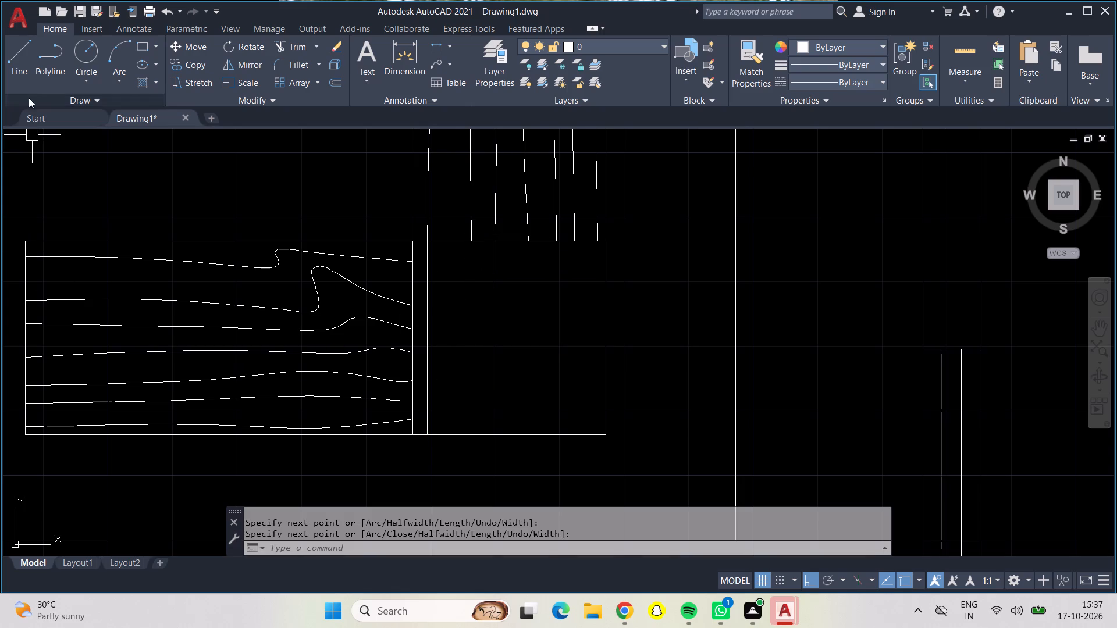
Draw three vertical lines across the corner square, continuing the vertical table's second, third and fourth grain lines to the bottom edge.
click(17, 56)
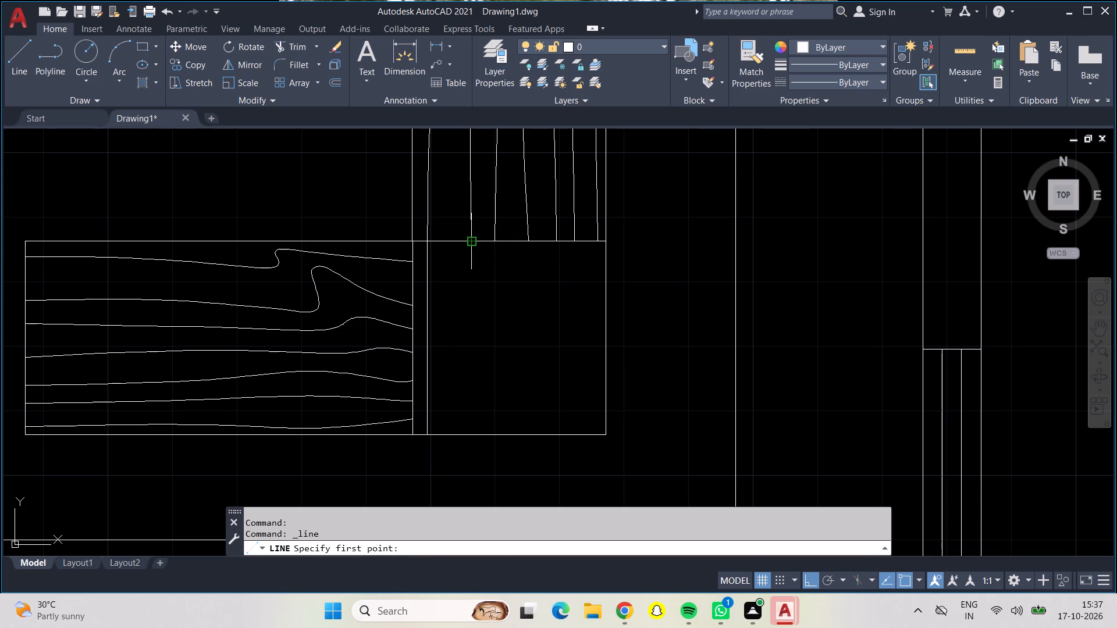
click(469, 241)
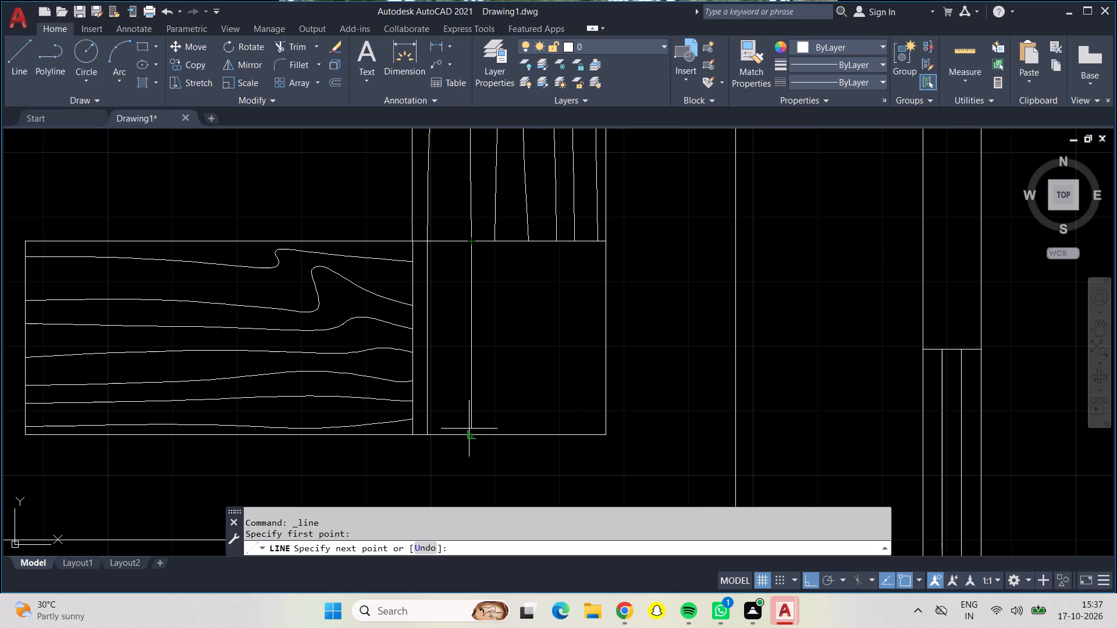
click(472, 436)
key(Return)
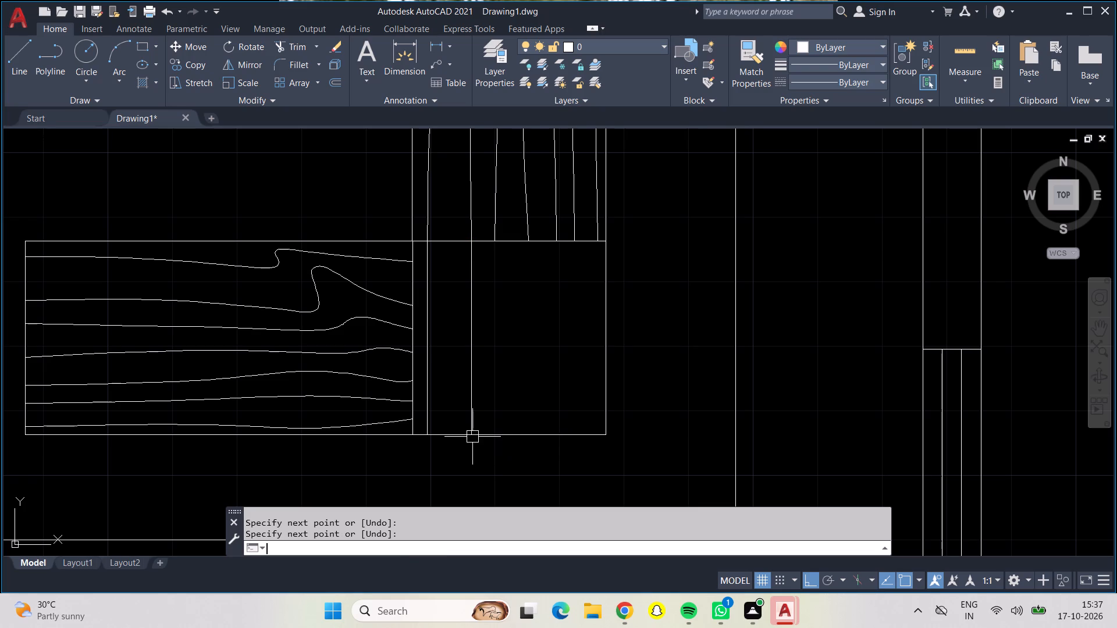
click(18, 51)
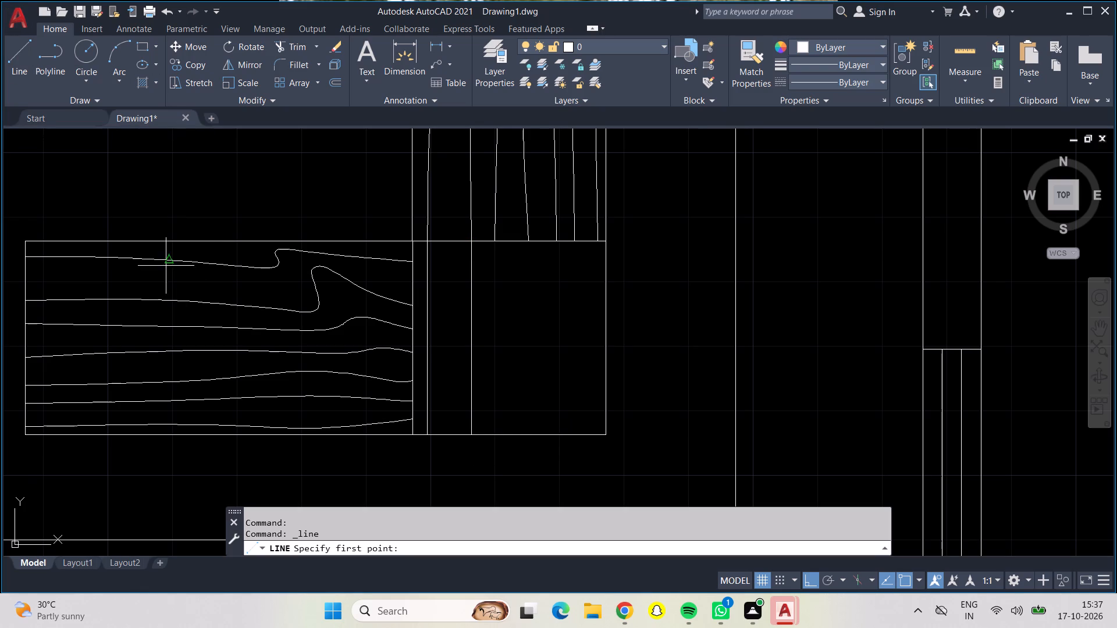
click(496, 239)
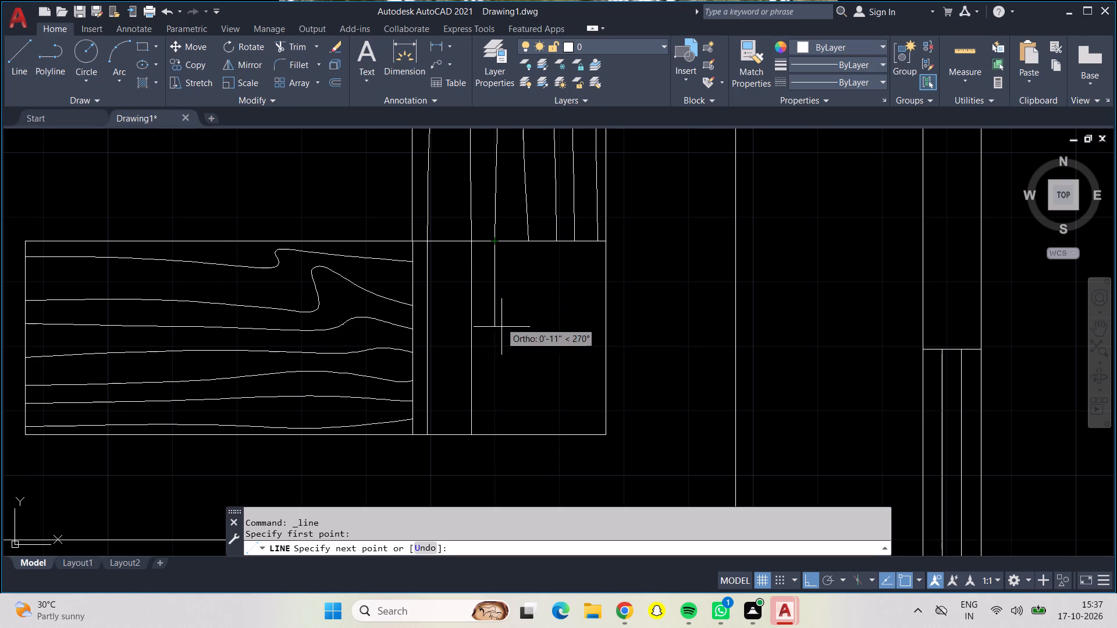
click(499, 437)
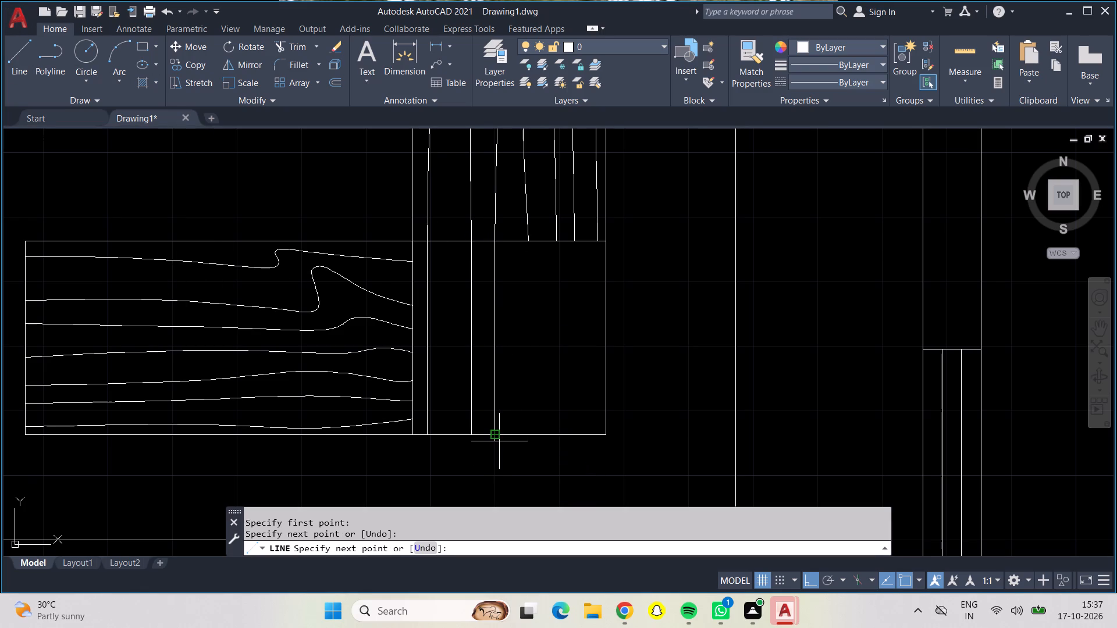
key(Return)
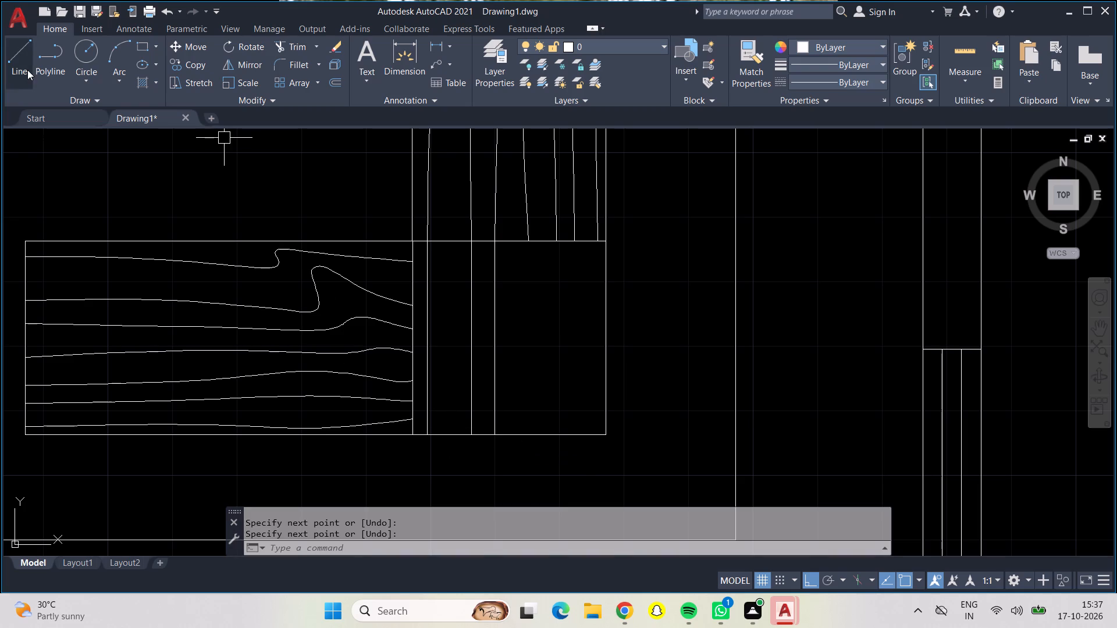
drag(20, 69, 25, 69)
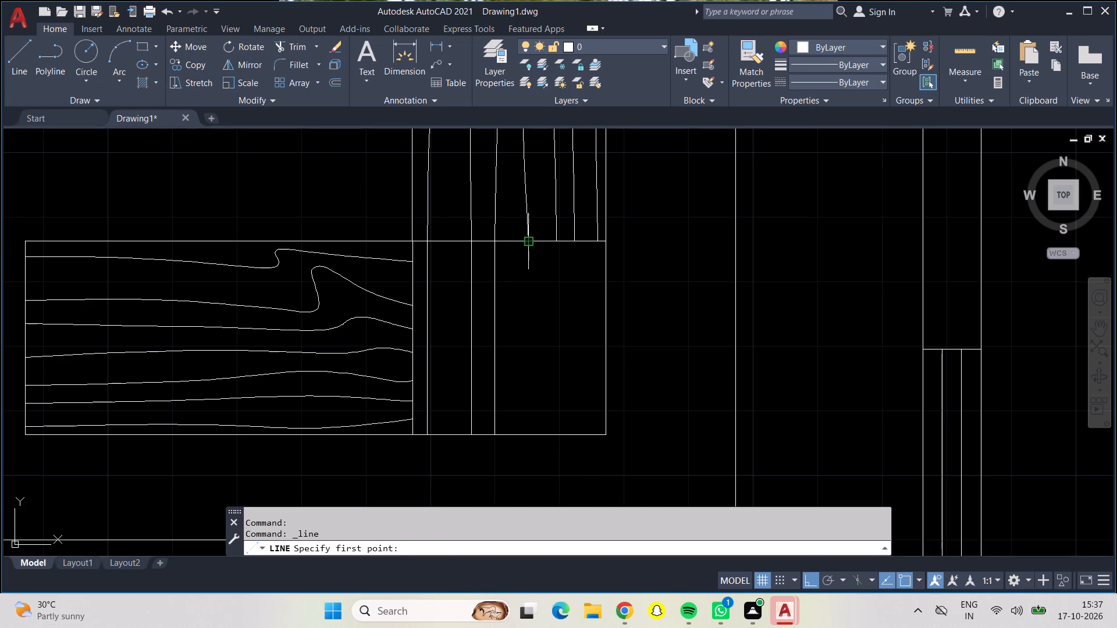
click(528, 242)
click(528, 434)
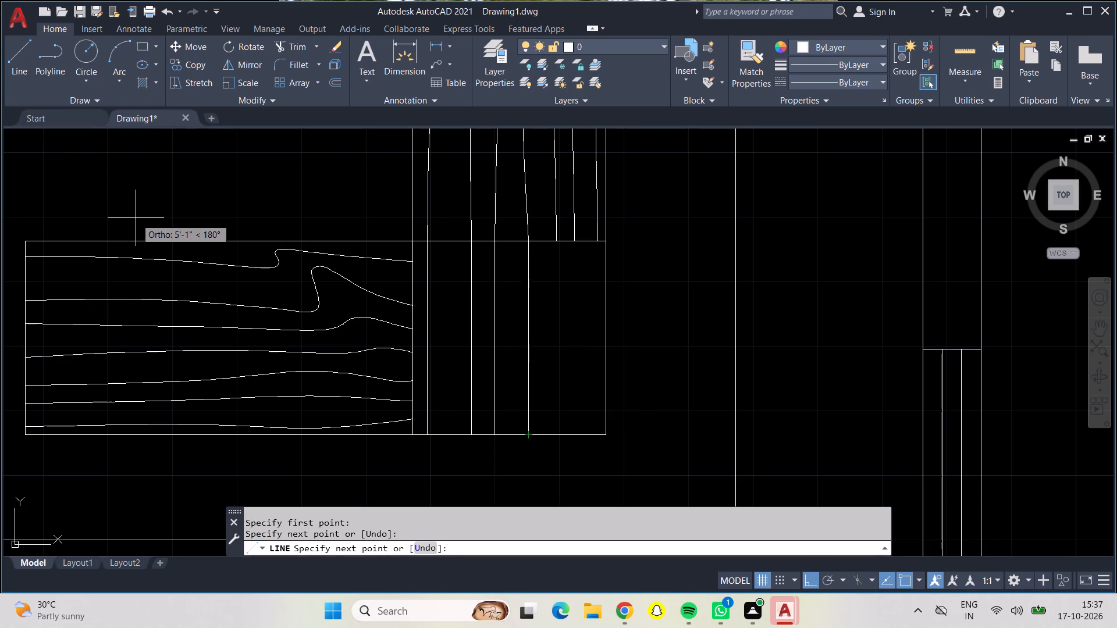
key(Return)
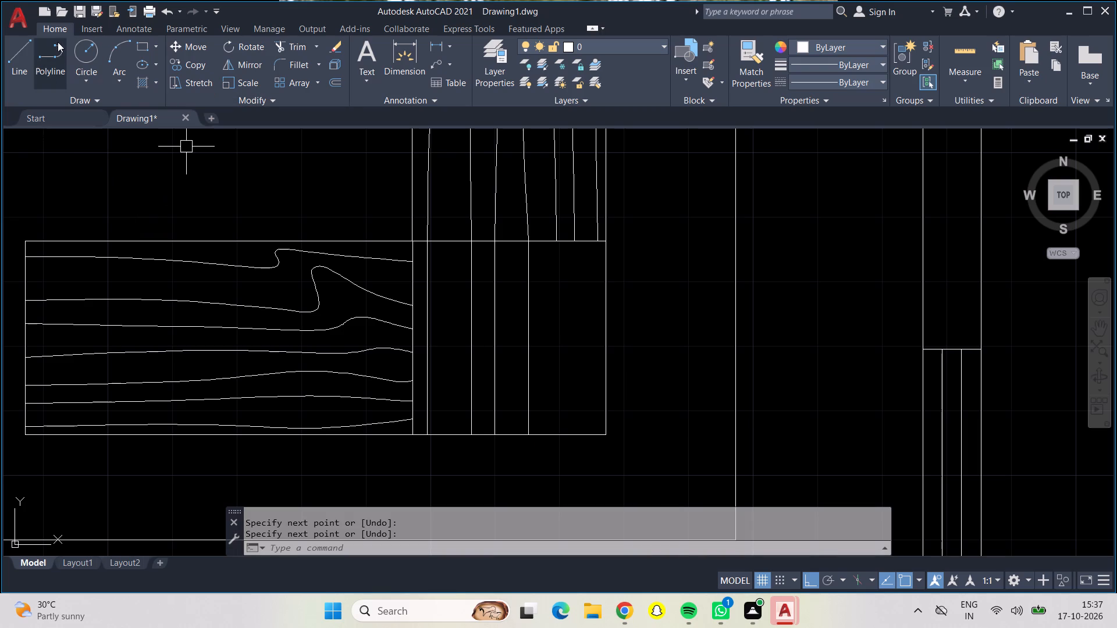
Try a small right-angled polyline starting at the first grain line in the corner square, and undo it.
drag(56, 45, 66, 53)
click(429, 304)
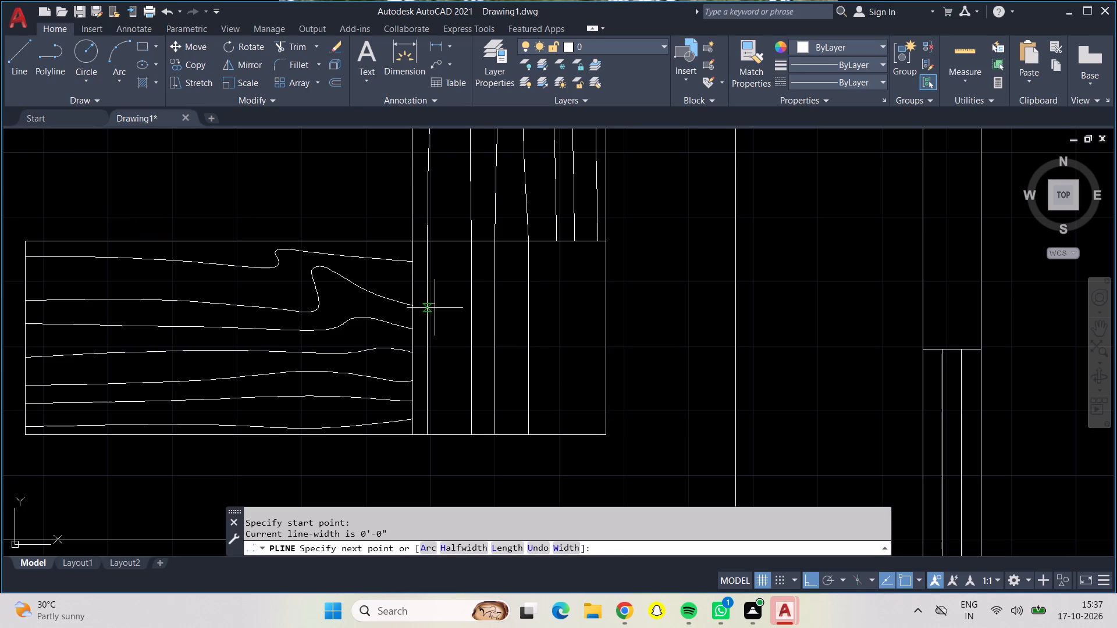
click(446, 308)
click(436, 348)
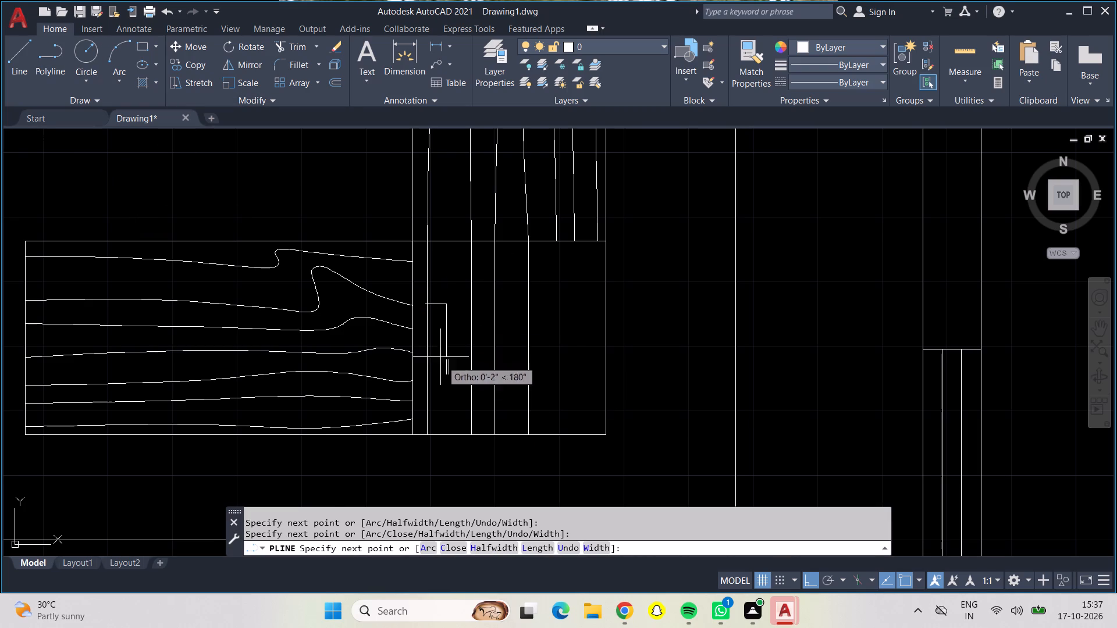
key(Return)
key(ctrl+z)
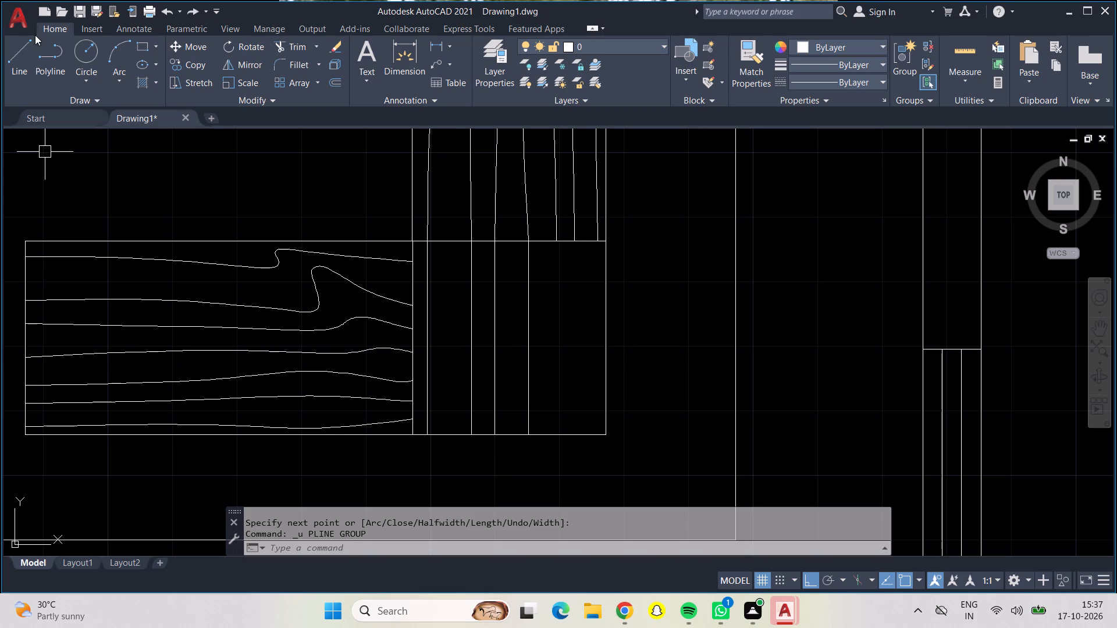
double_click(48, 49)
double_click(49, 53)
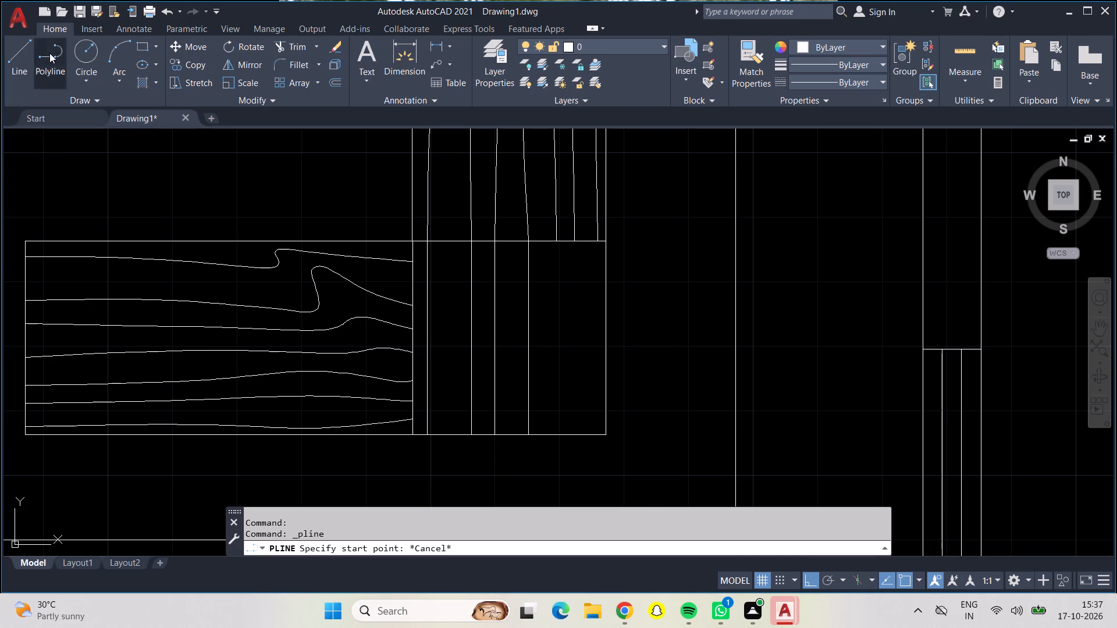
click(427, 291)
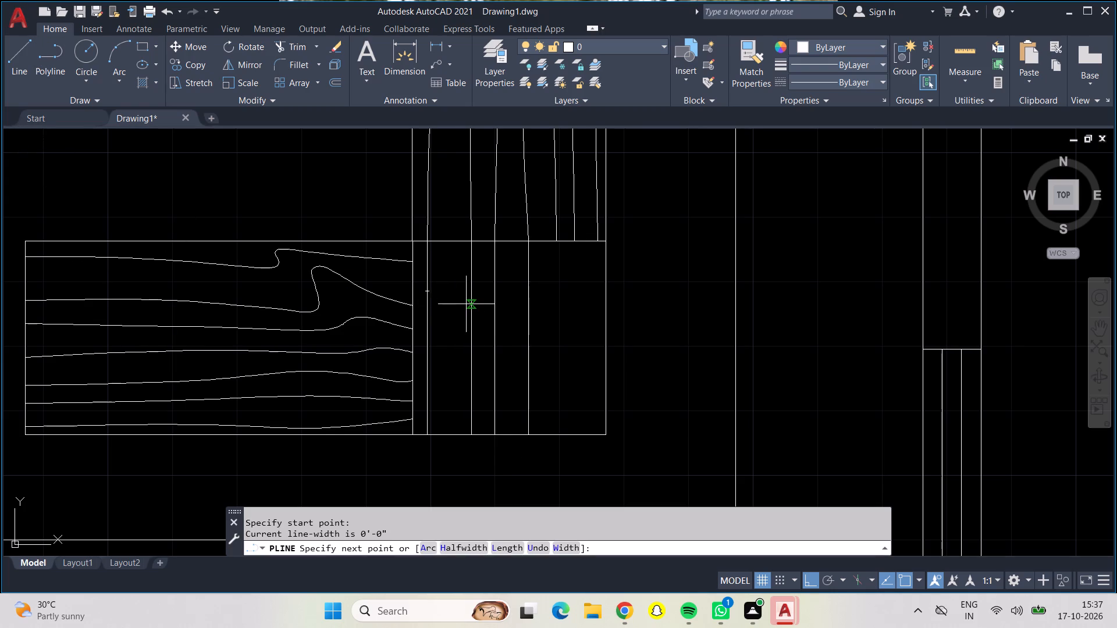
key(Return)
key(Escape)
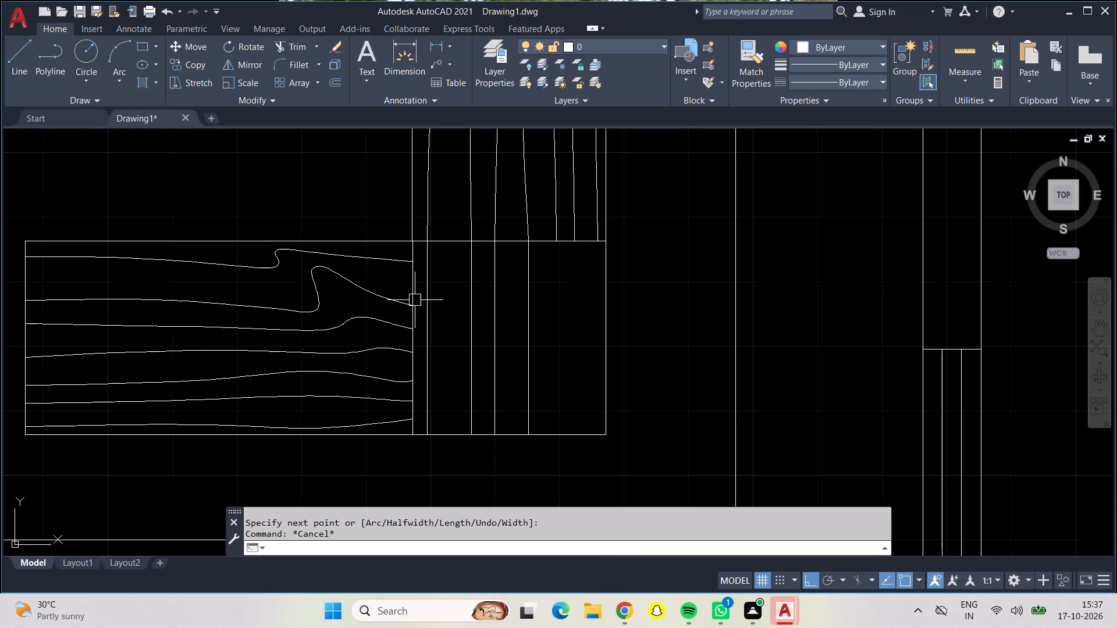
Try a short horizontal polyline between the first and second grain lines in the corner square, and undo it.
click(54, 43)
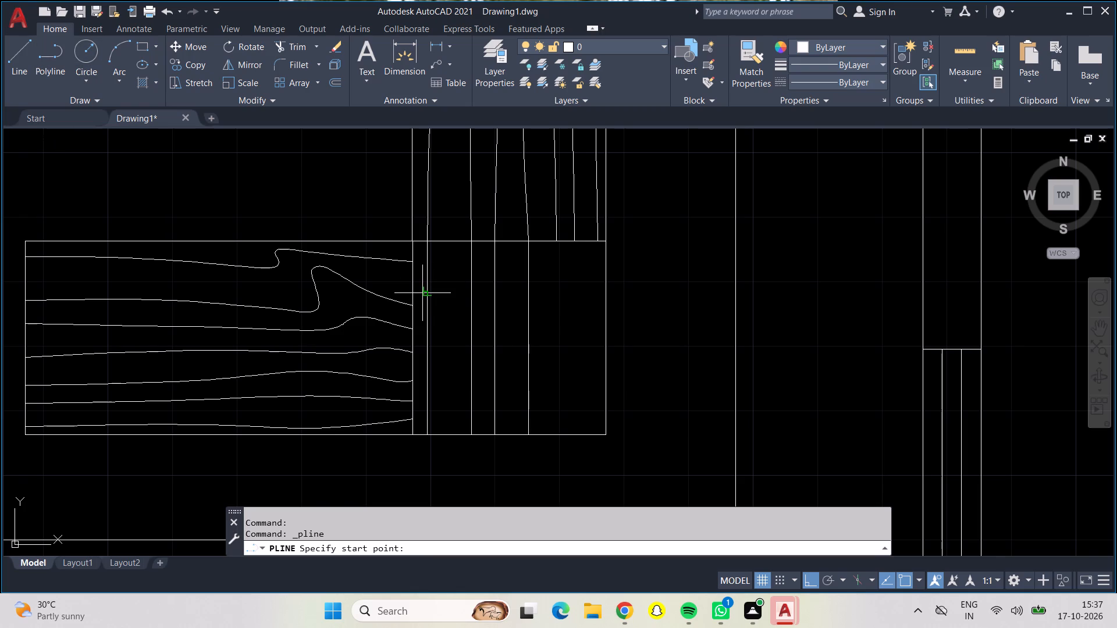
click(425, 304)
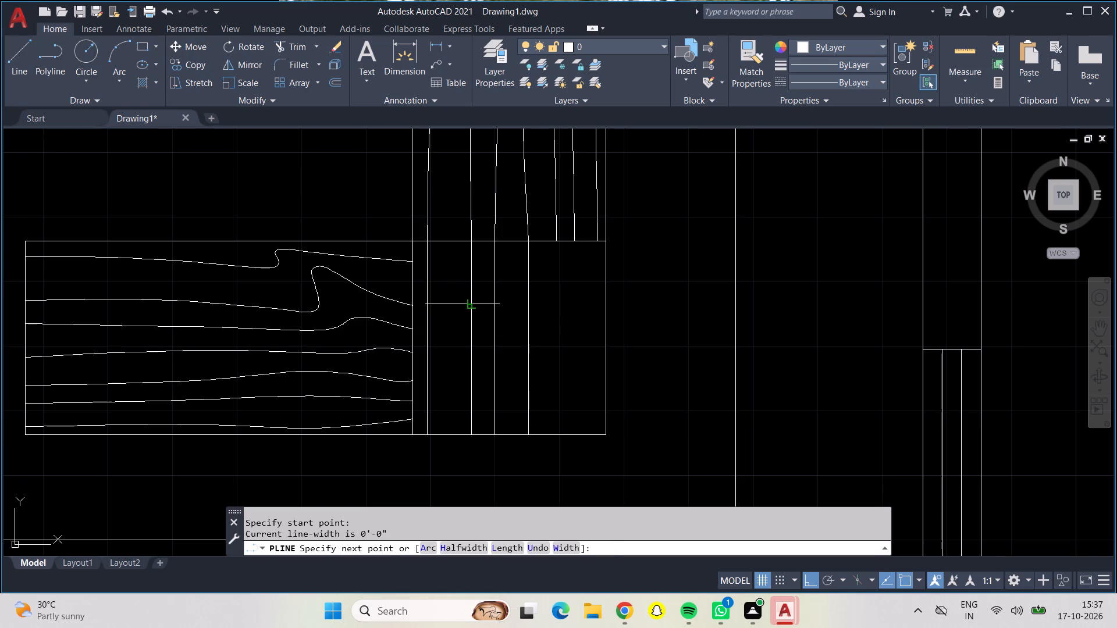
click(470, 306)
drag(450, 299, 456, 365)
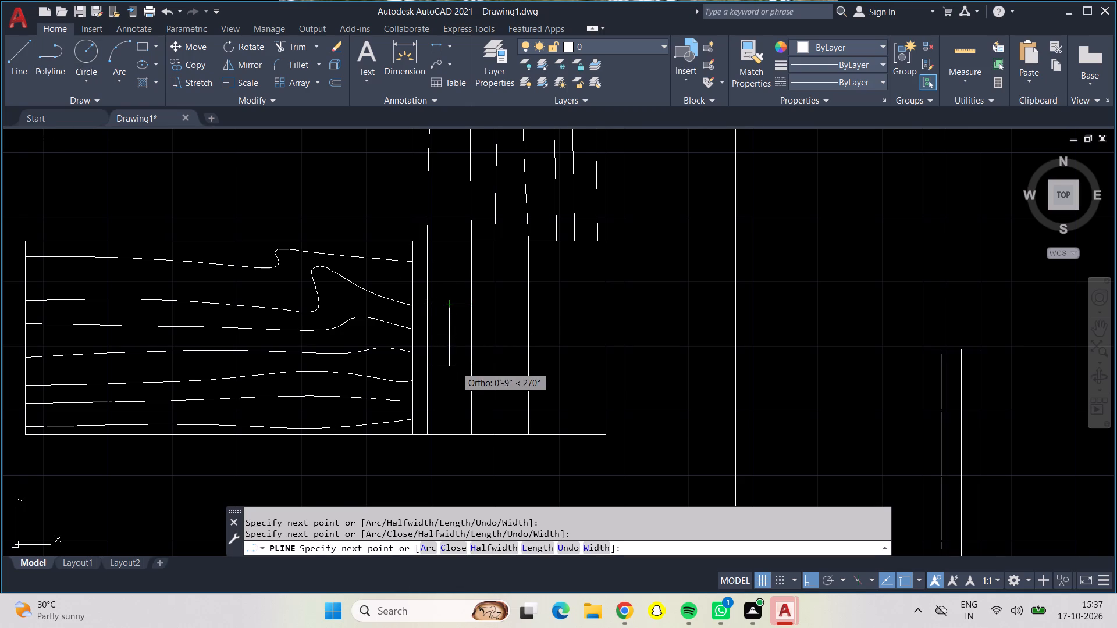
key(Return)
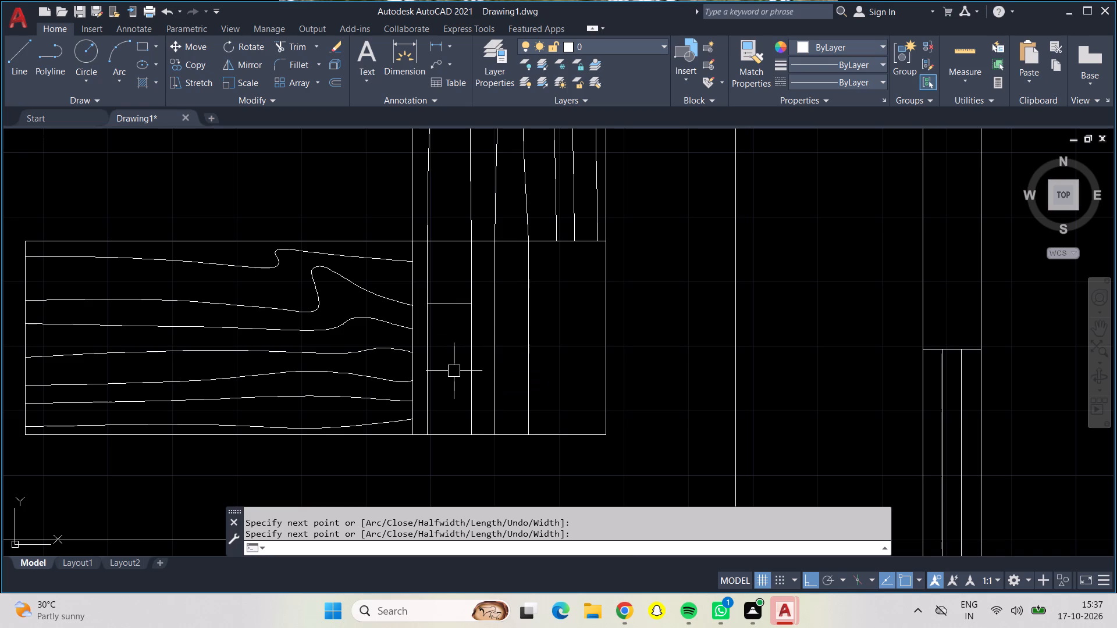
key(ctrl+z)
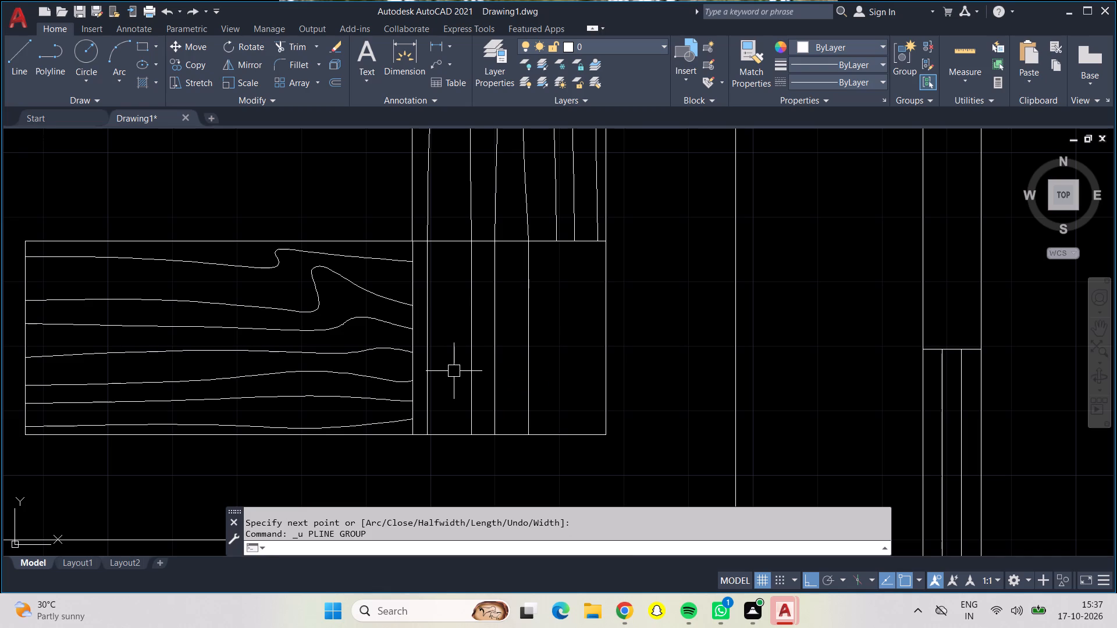
Draw a tall ellipse centred on the fourth grain line's midpoint, about 5" in horizontal half-axis, extending past the corner square's top and bottom edges.
click(144, 67)
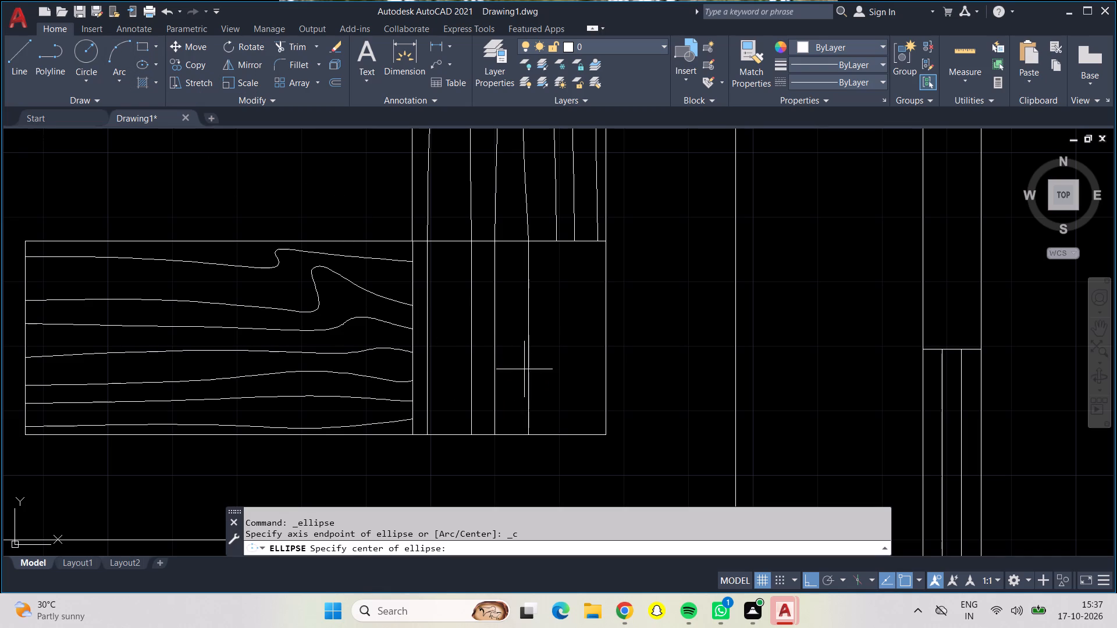
click(527, 336)
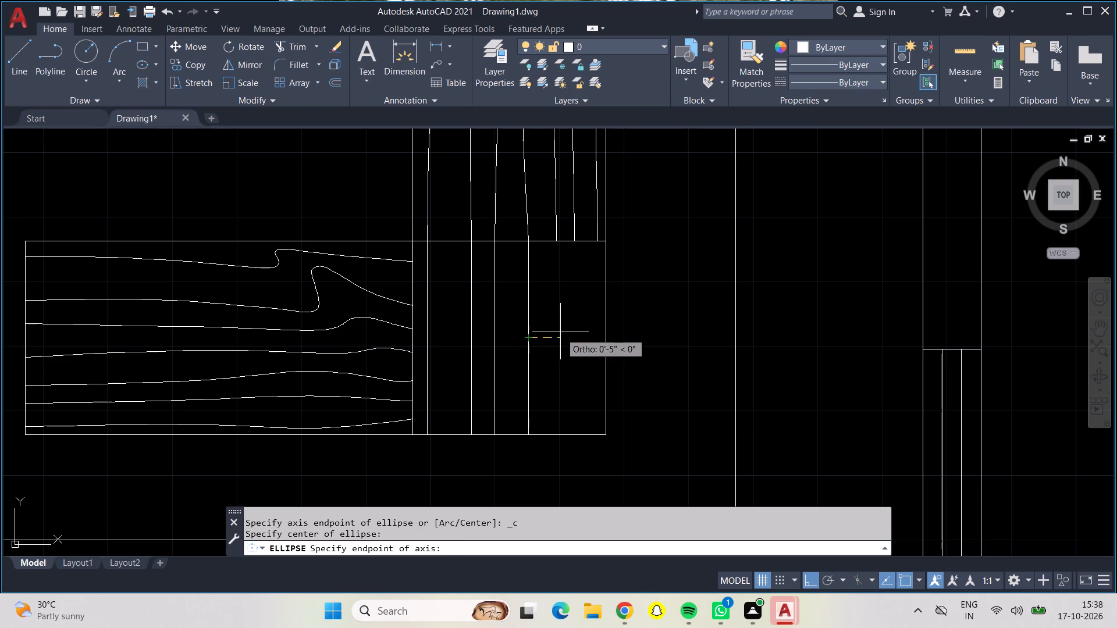
click(560, 330)
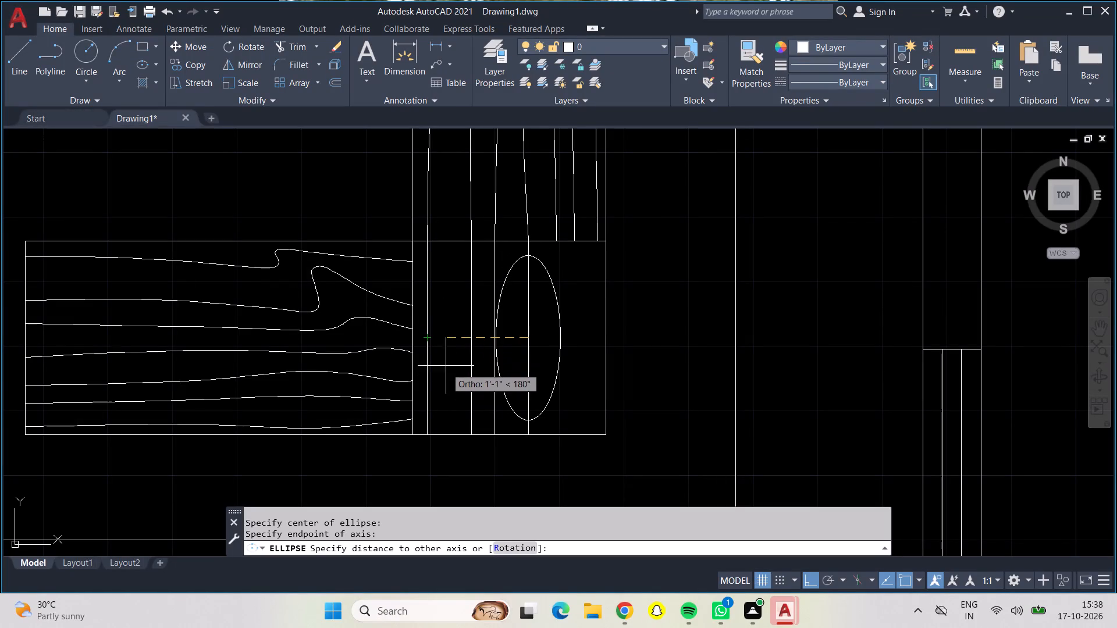
click(472, 431)
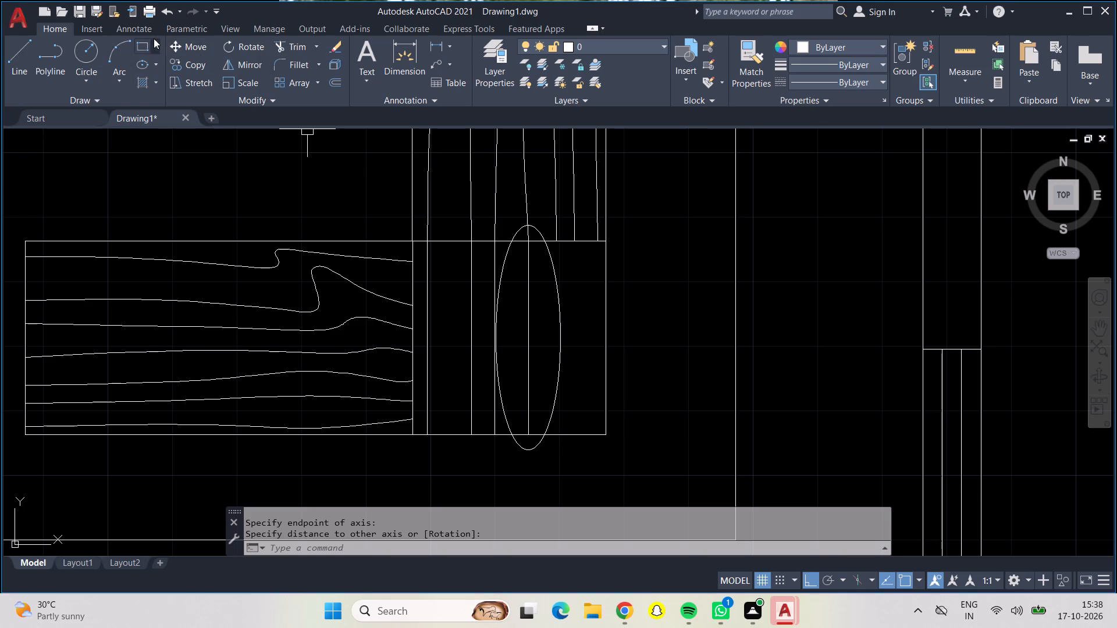
Trim the ellipse's top, east side and bottom, leaving only its west arc between the corner square's top and bottom edges.
click(305, 48)
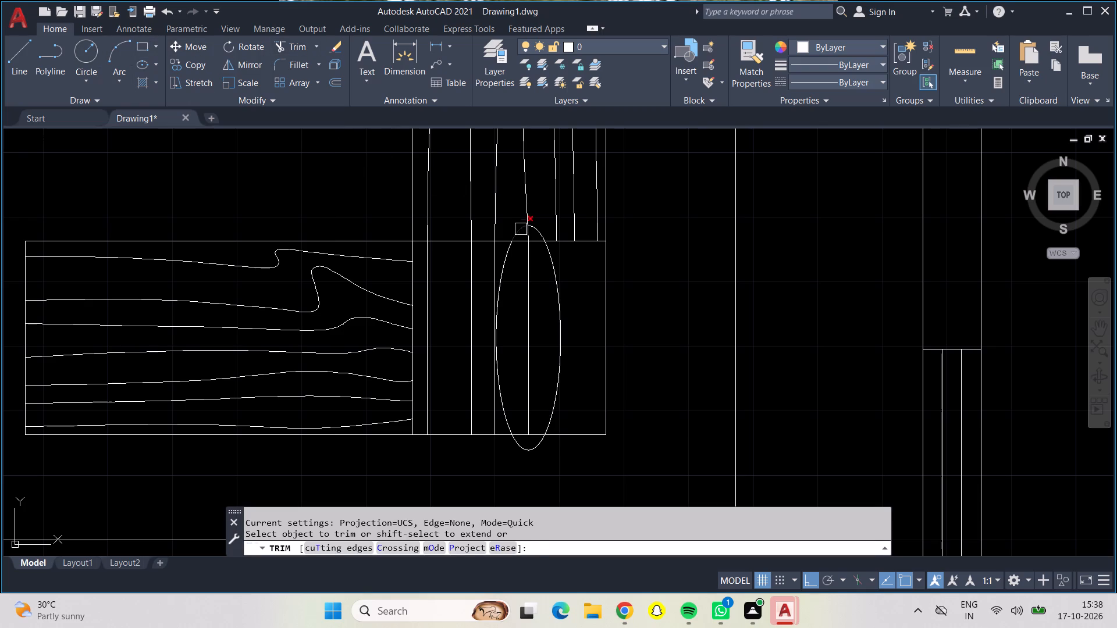
click(516, 231)
click(543, 231)
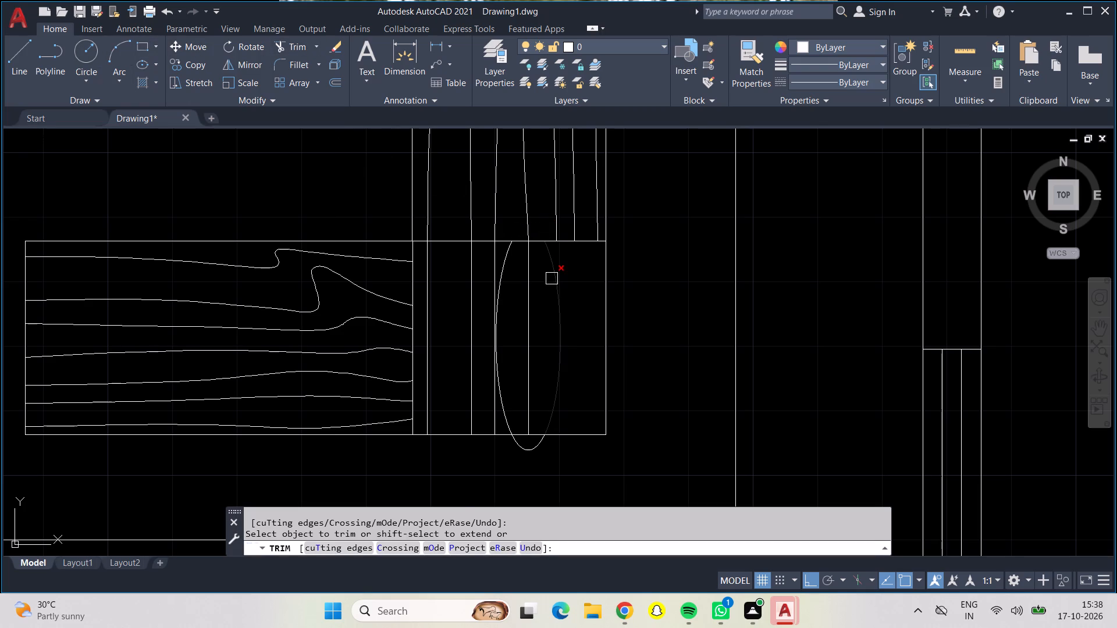
click(552, 278)
click(537, 445)
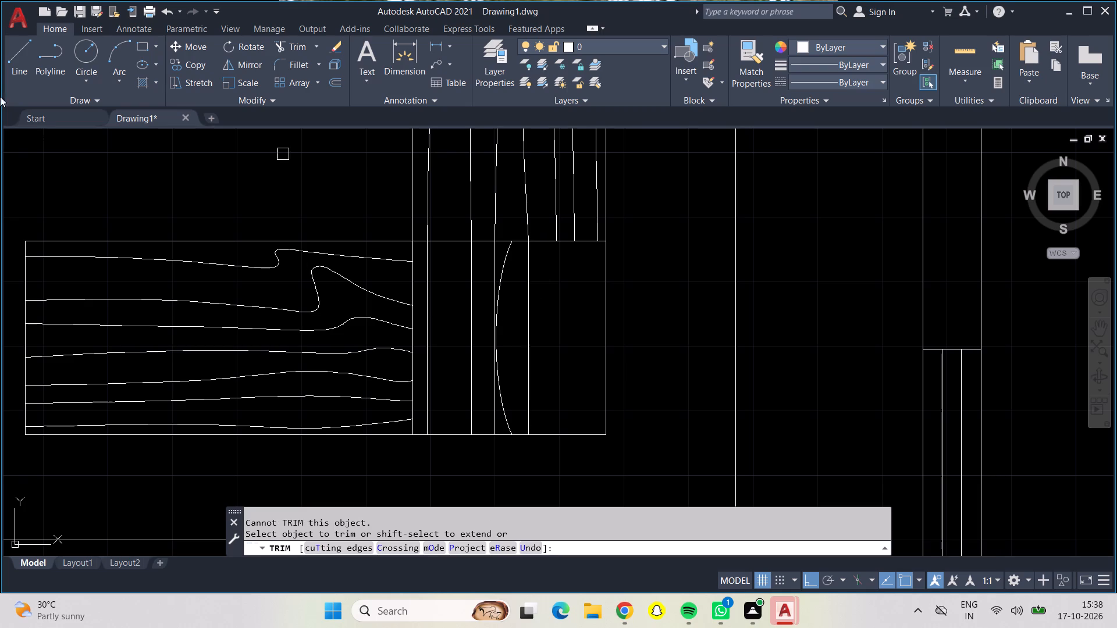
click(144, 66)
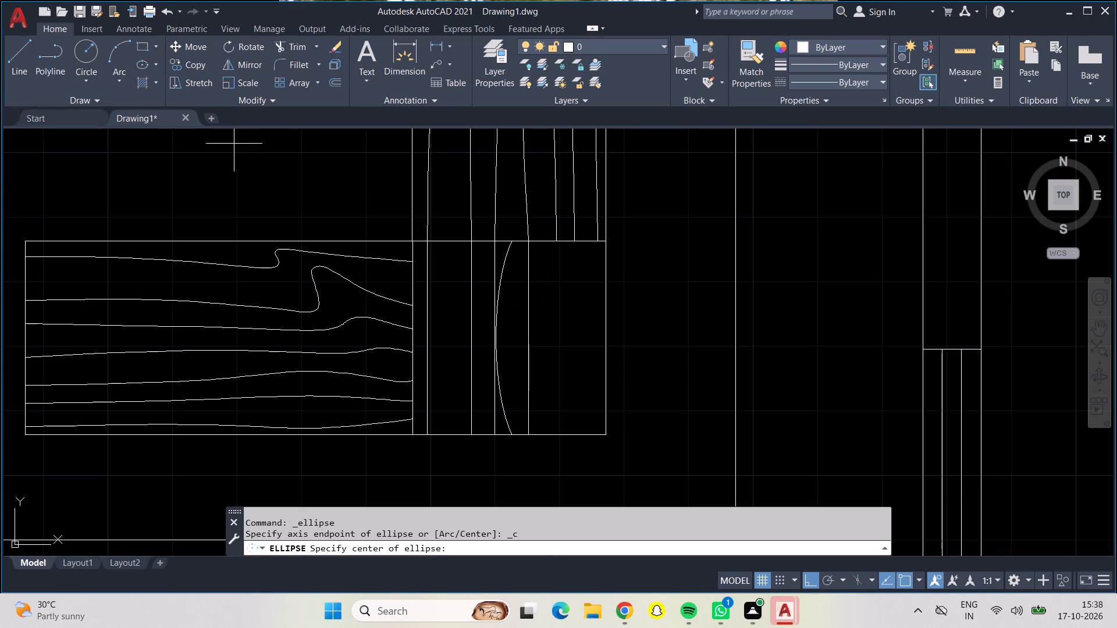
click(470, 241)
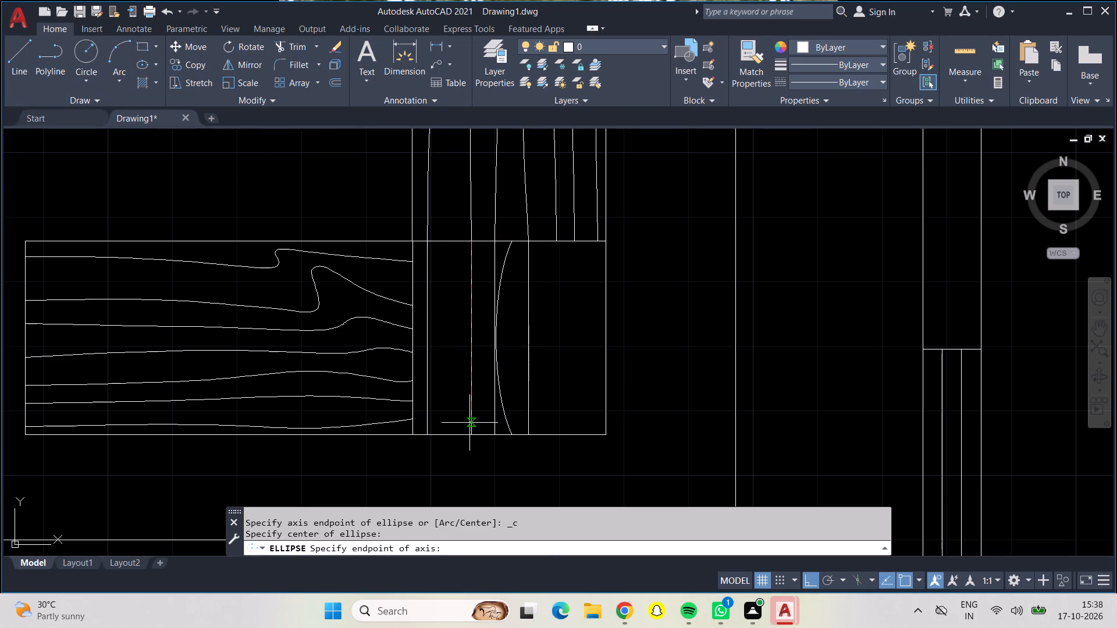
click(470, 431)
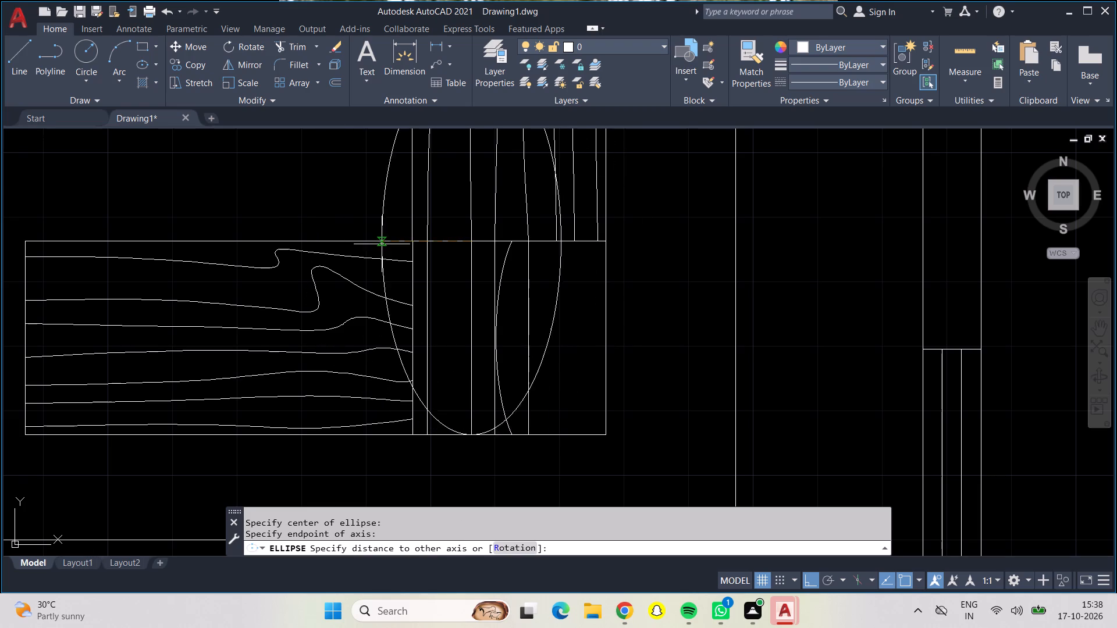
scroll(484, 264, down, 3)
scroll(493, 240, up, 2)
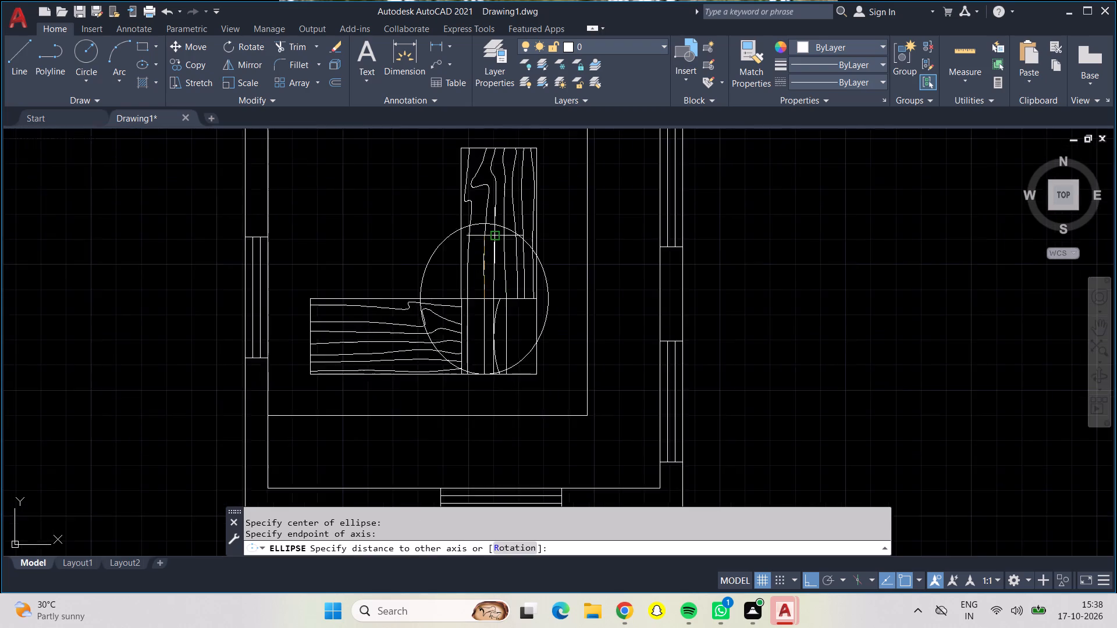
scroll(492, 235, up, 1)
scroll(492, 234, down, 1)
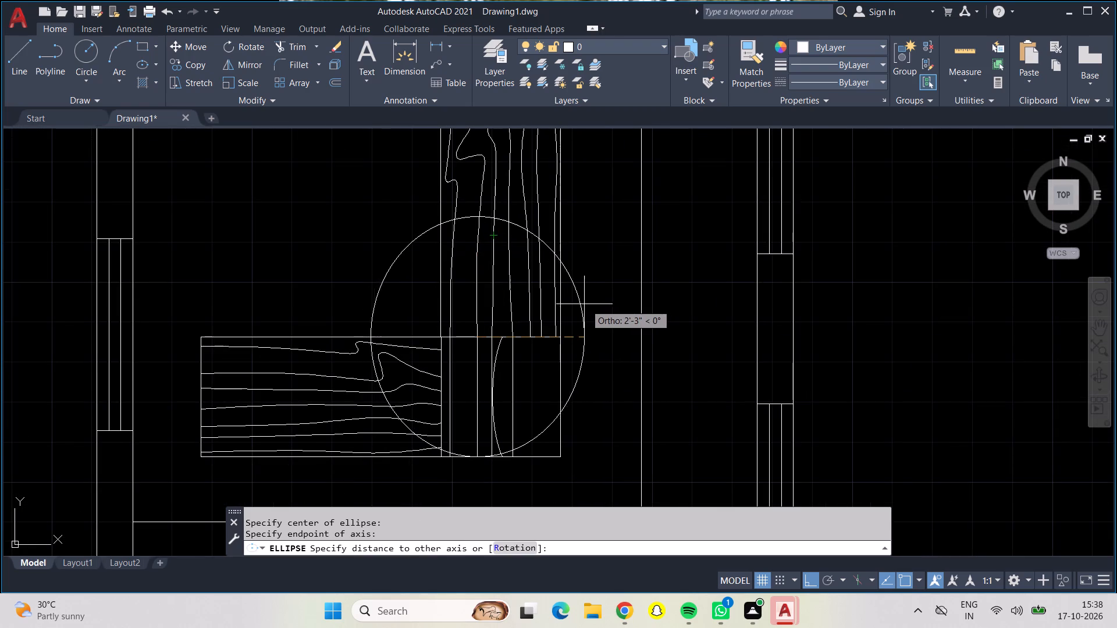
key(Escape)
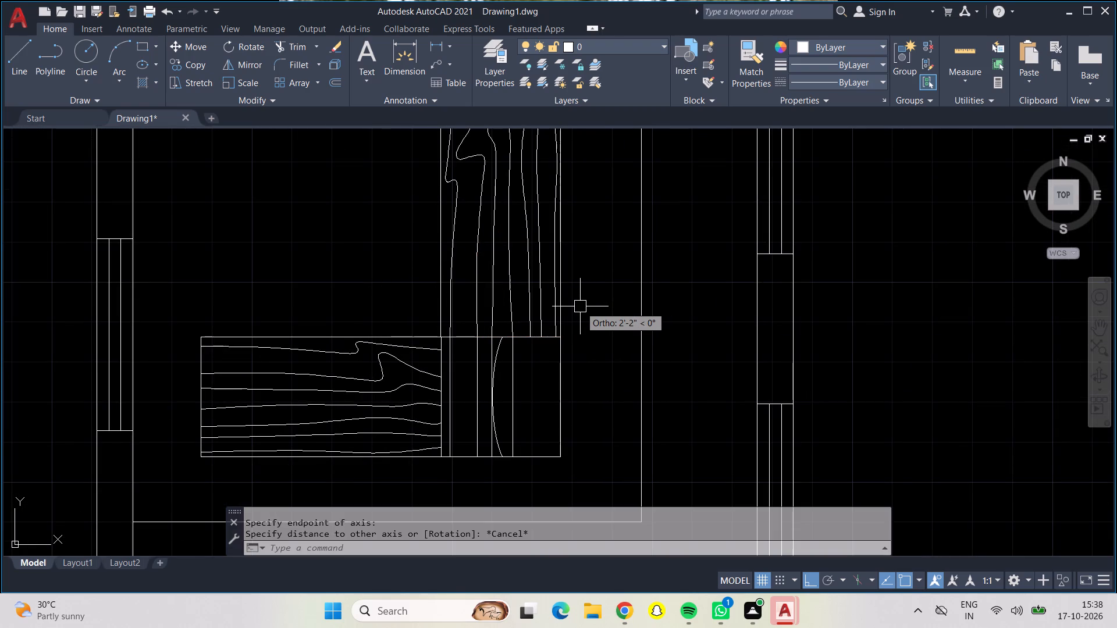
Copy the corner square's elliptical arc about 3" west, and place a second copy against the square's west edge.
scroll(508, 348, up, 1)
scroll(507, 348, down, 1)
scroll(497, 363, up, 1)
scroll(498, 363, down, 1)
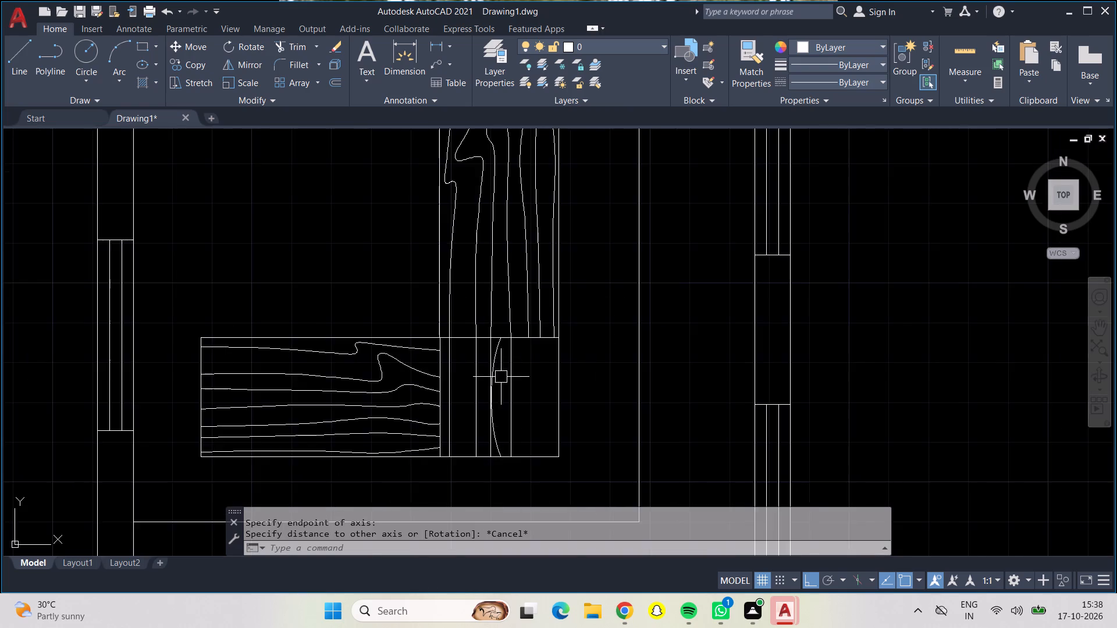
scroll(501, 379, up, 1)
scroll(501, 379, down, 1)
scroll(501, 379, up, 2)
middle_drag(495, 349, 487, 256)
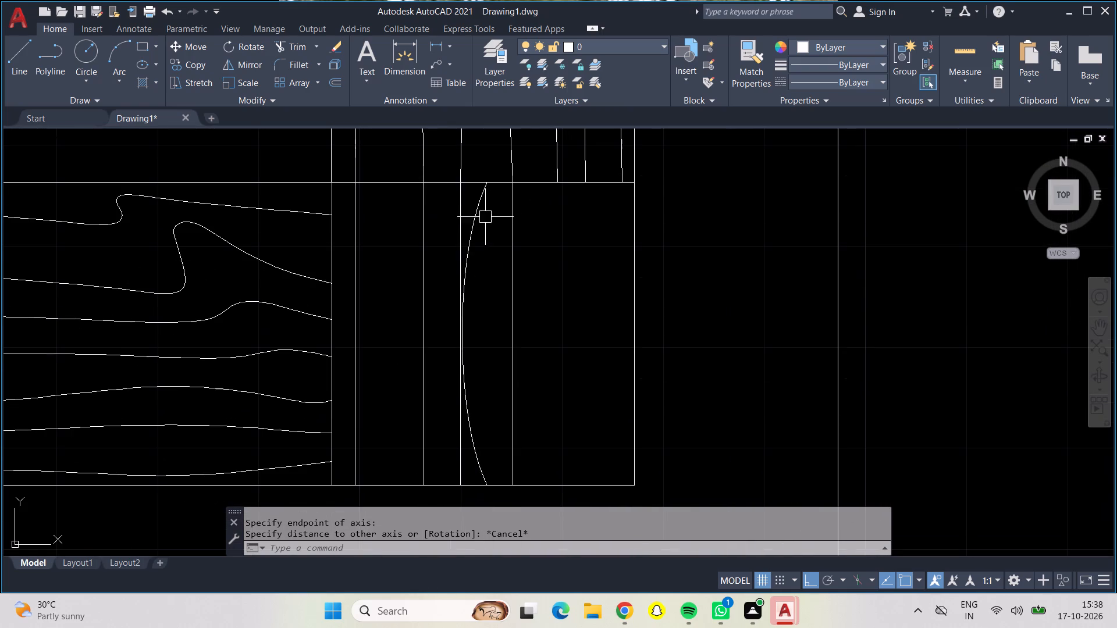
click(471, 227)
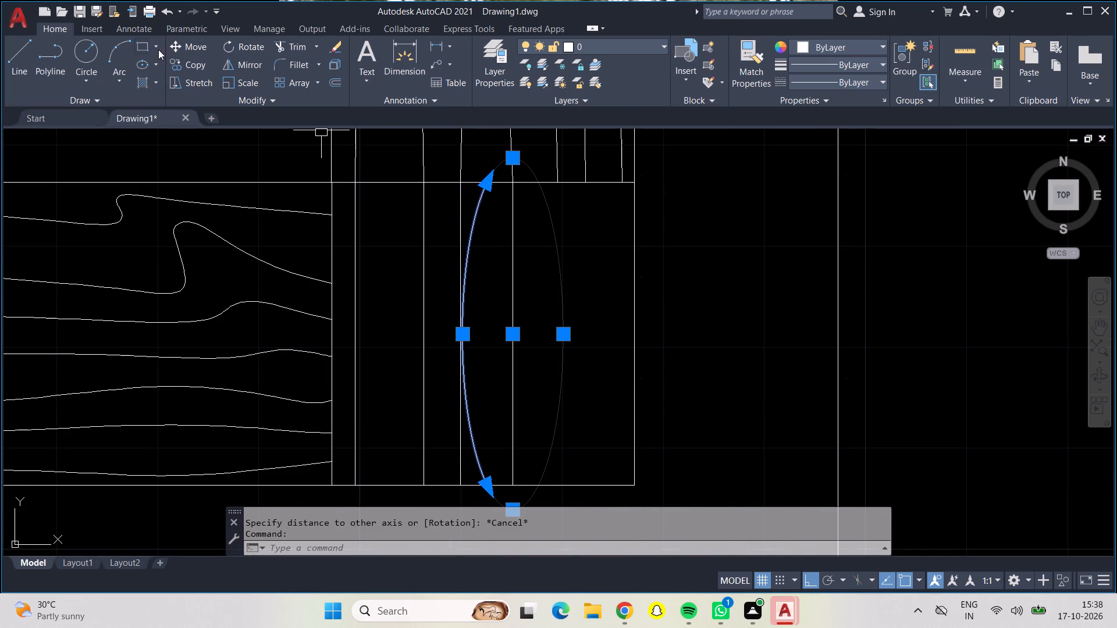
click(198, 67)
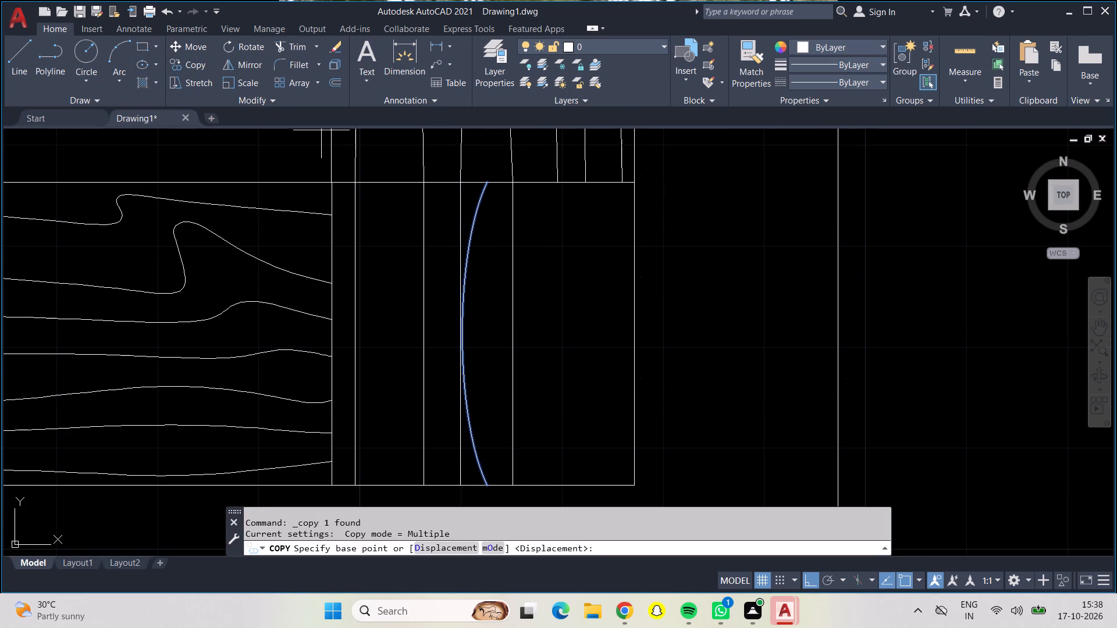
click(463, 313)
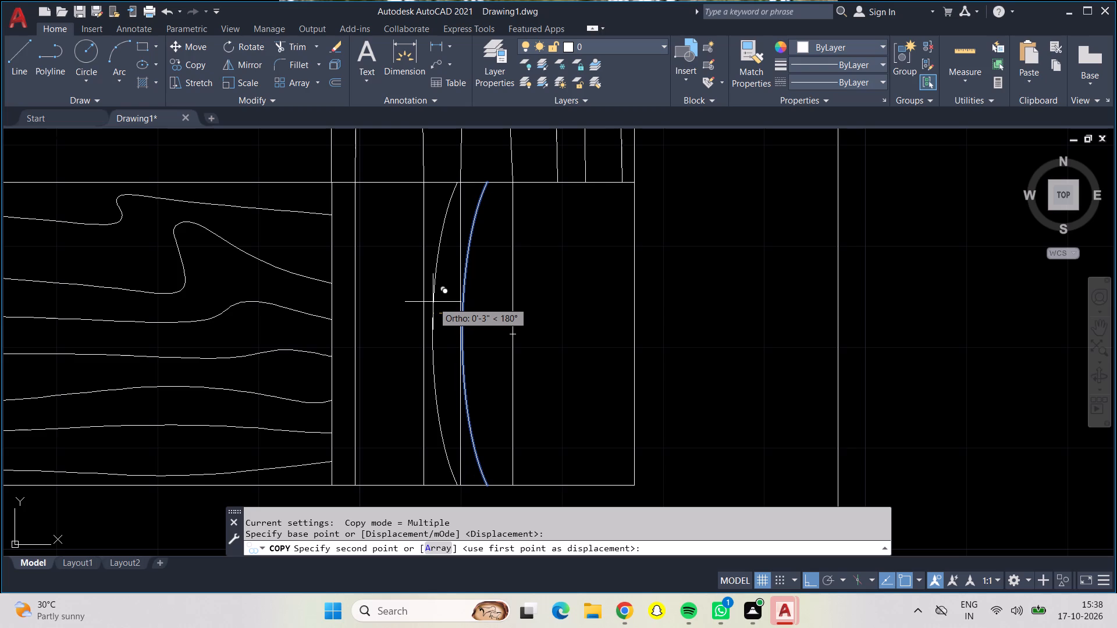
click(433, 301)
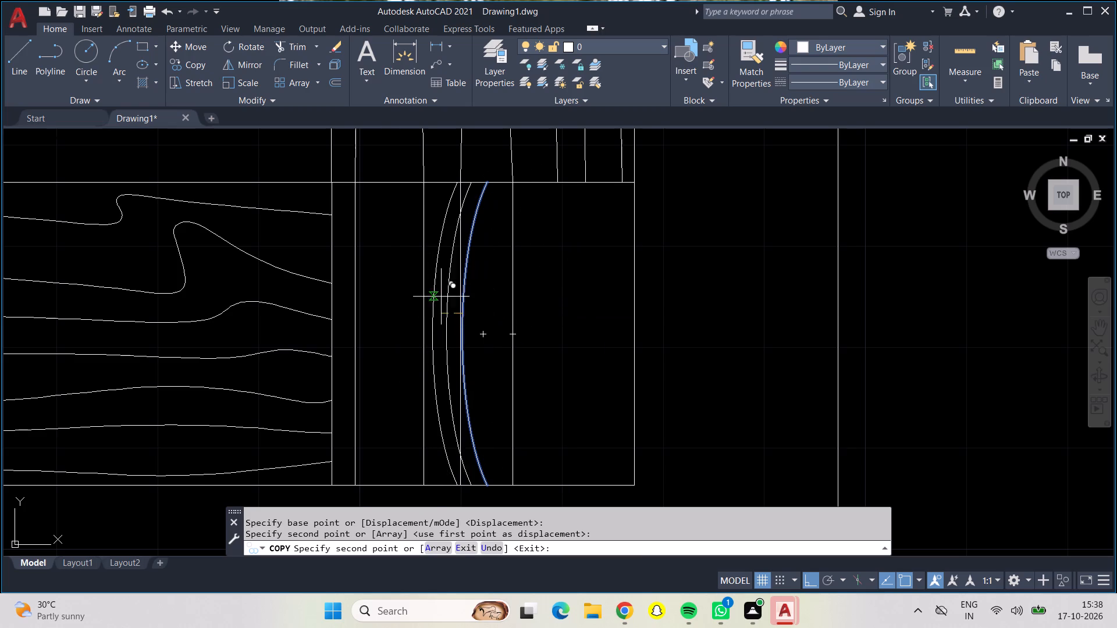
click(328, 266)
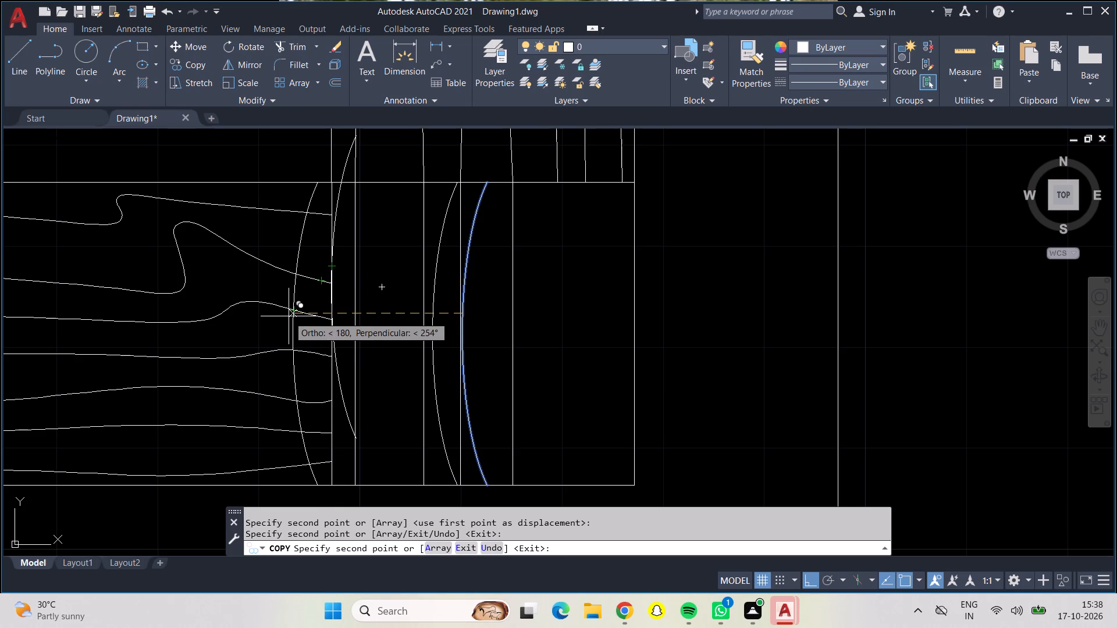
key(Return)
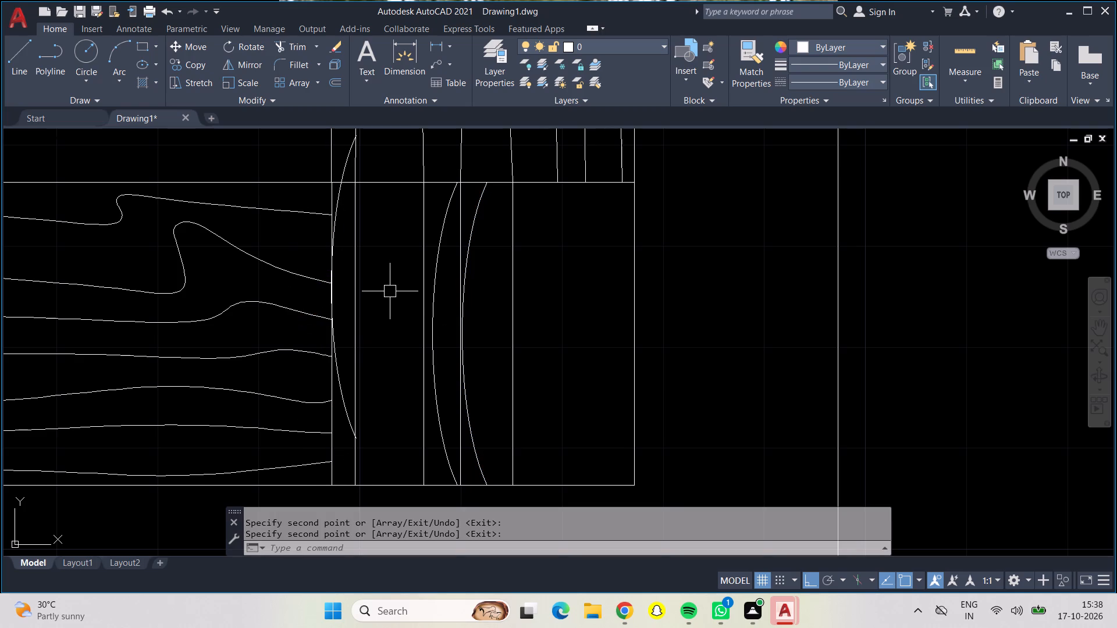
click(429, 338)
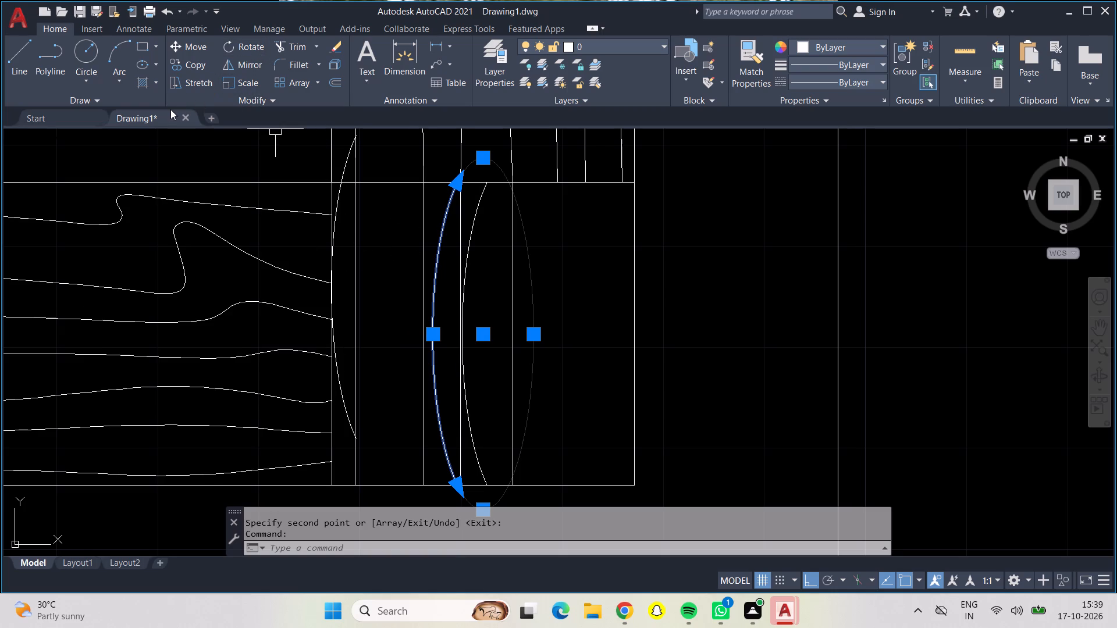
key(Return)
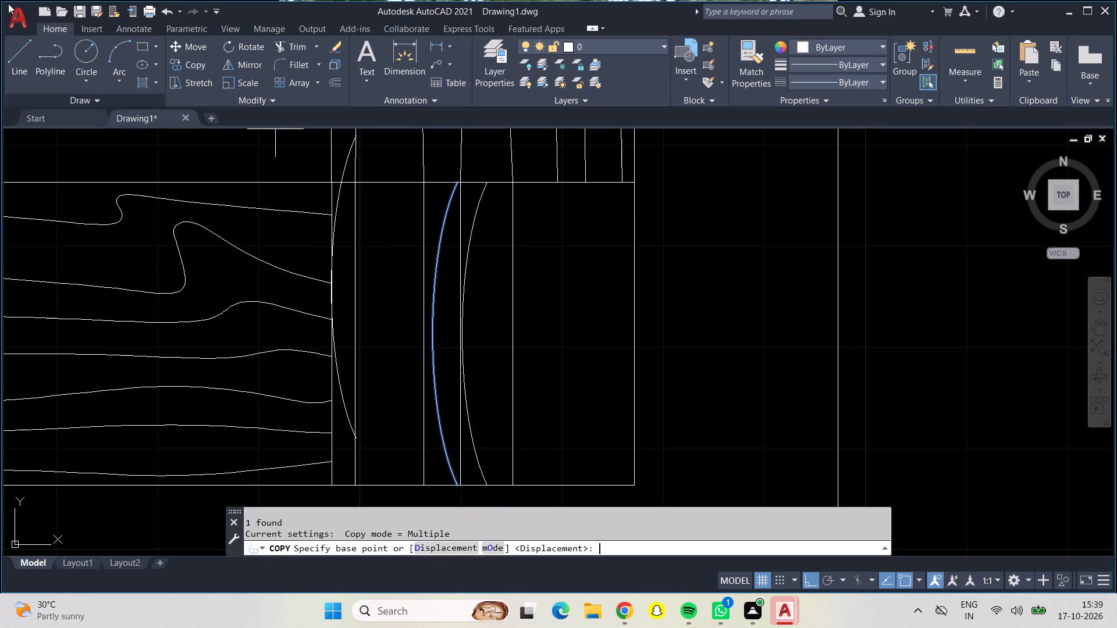
Draw three vertical lines continuing the upper leg's three easternmost grain lines across the corner square to its bottom edge.
drag(12, 67, 24, 72)
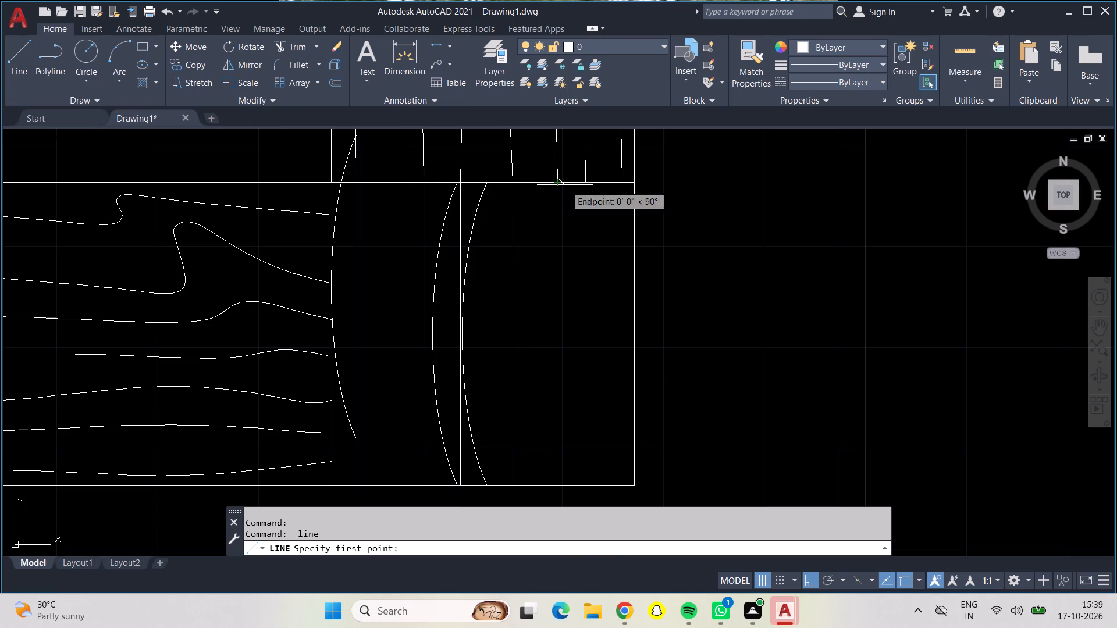
click(560, 185)
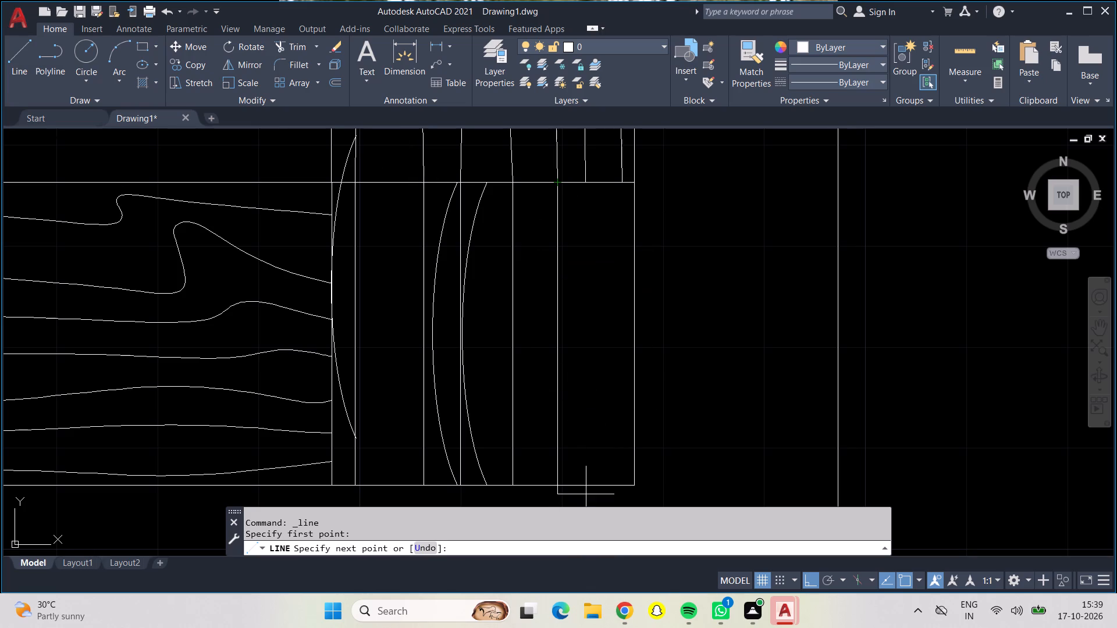
click(558, 490)
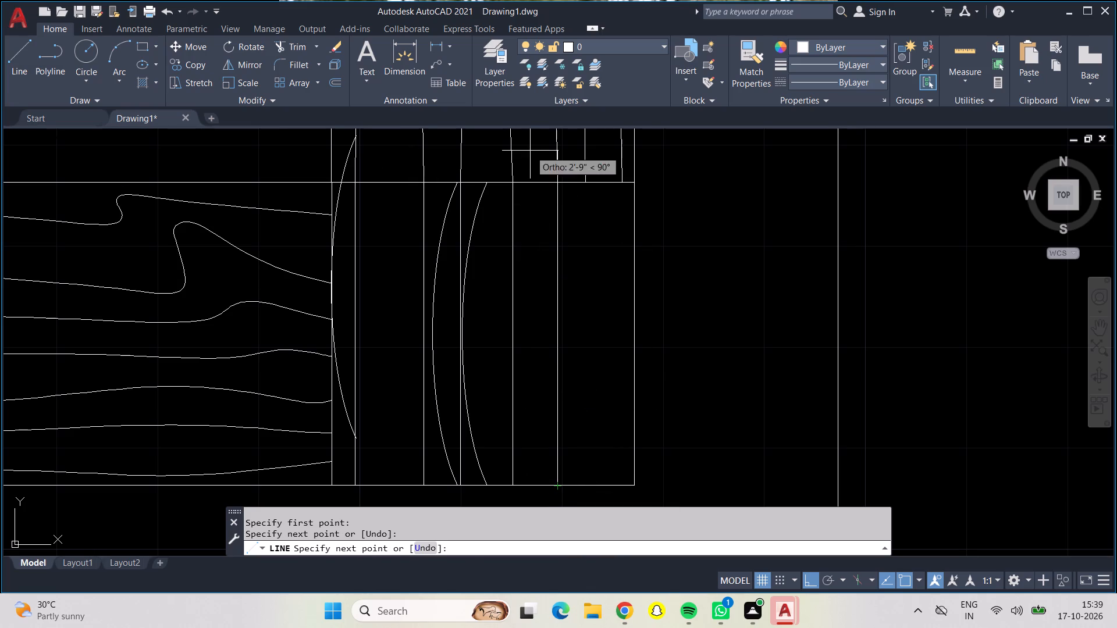
key(Return)
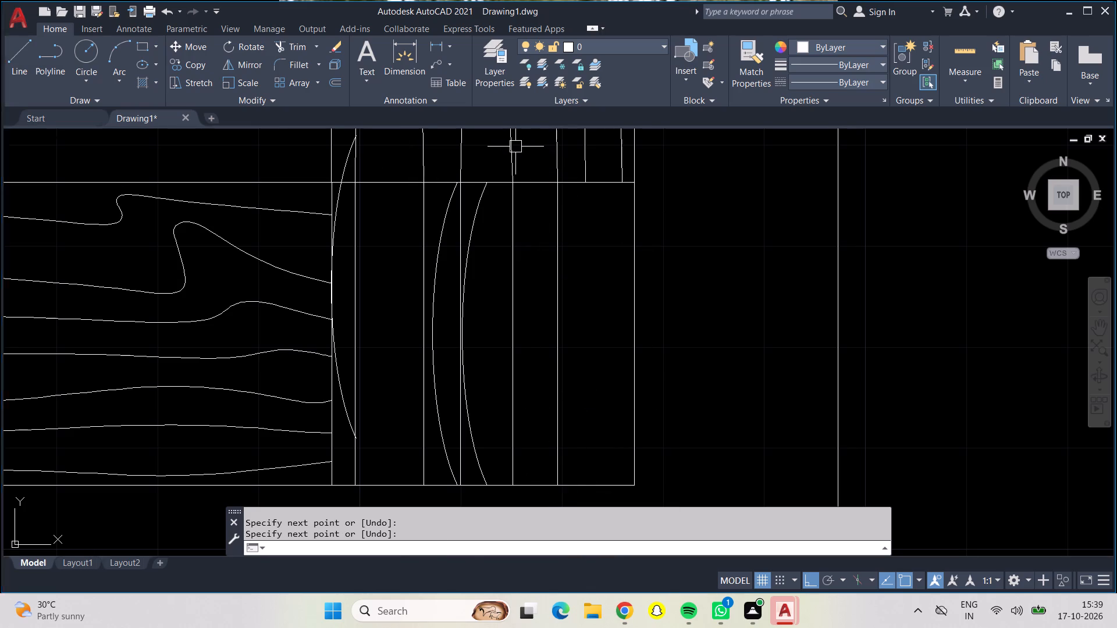
click(10, 56)
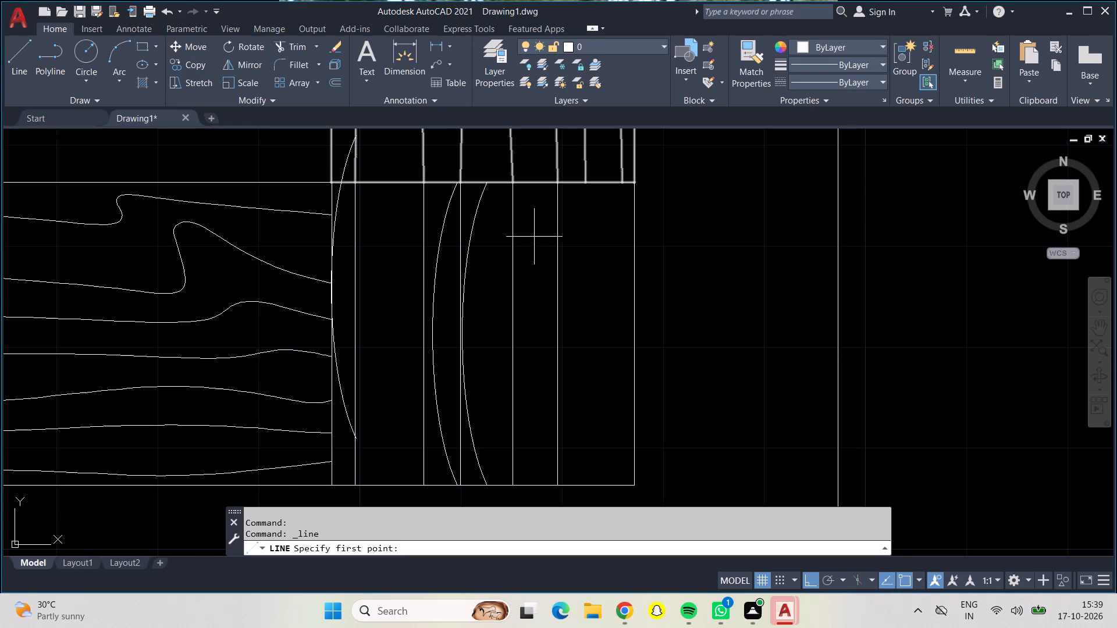
drag(581, 183, 589, 213)
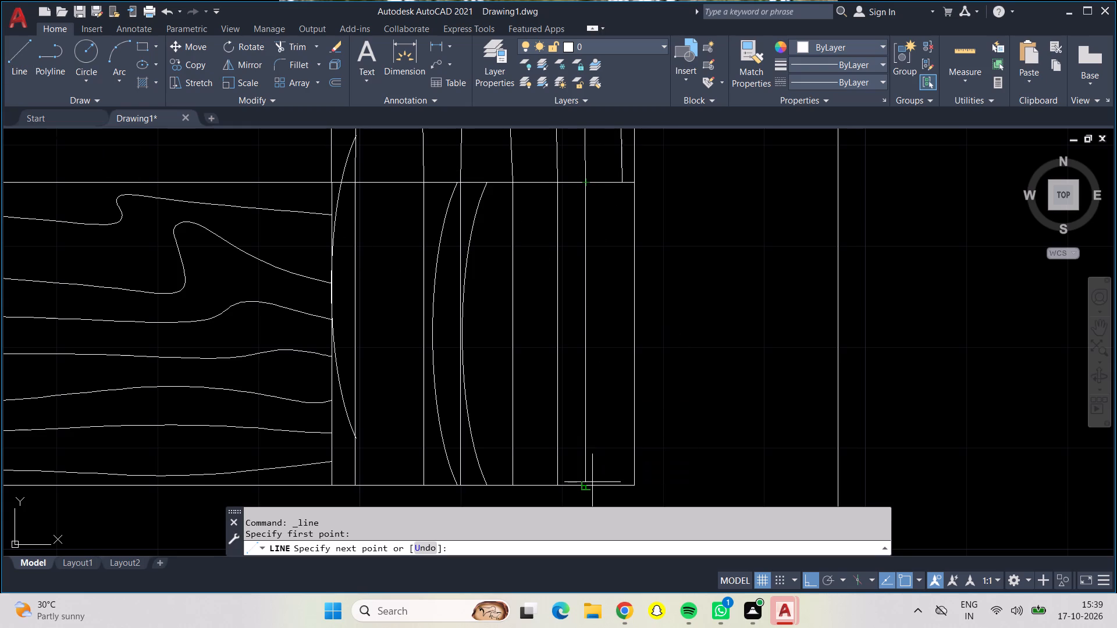
click(585, 483)
key(Return)
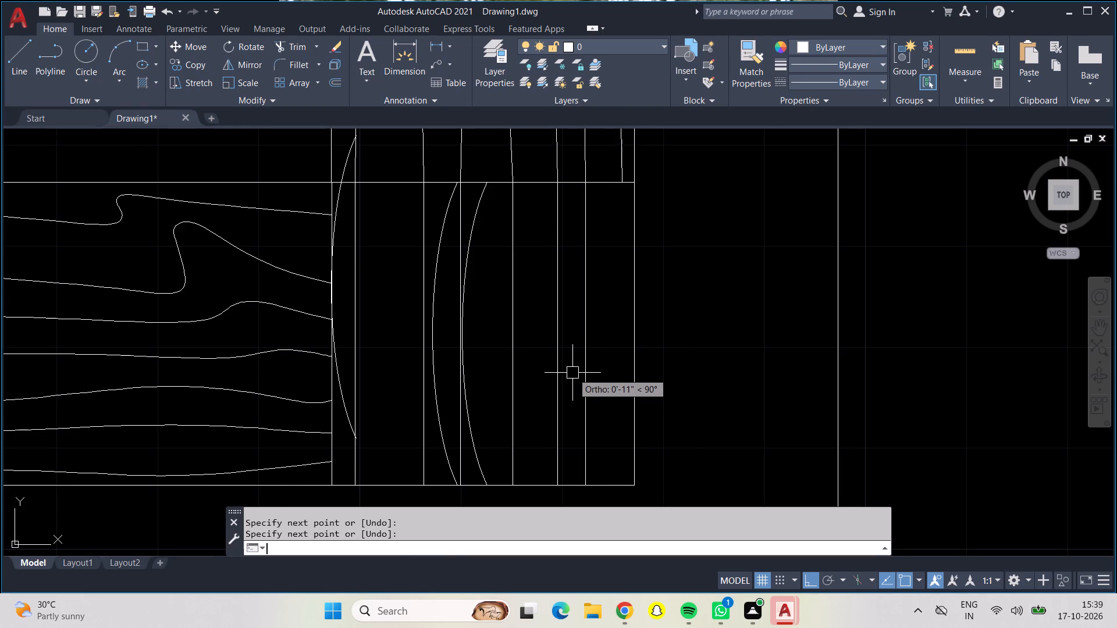
click(17, 46)
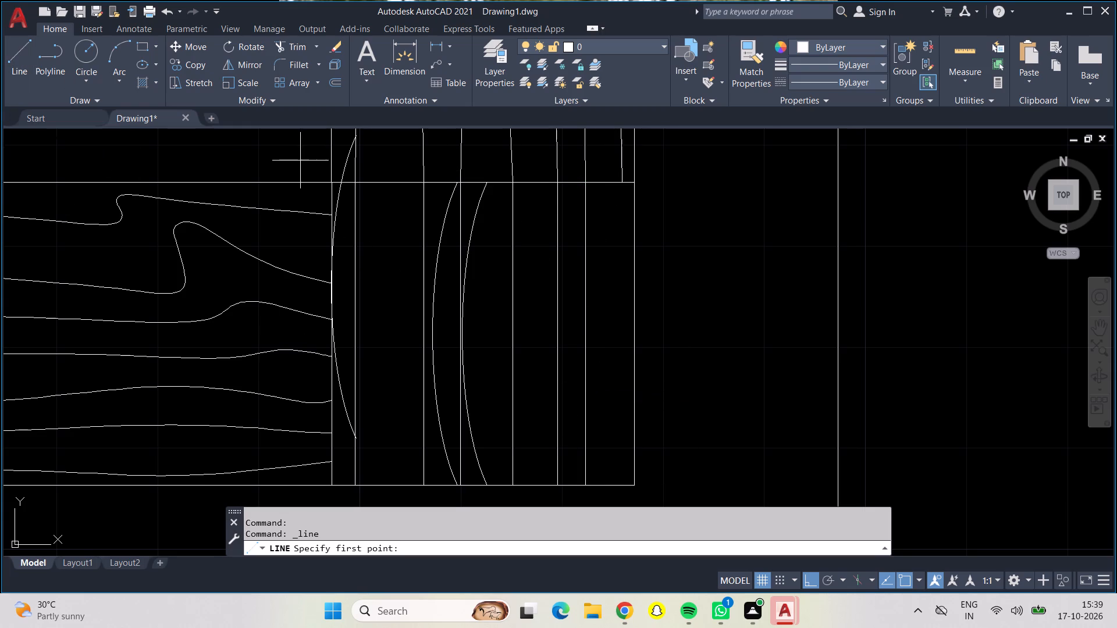
click(622, 184)
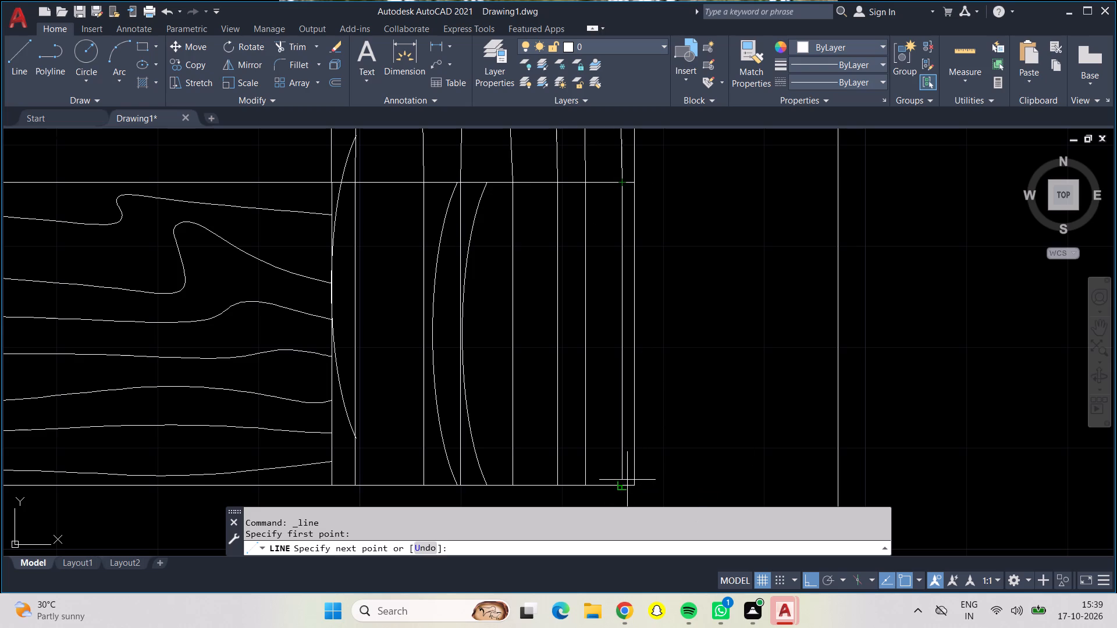
click(624, 484)
key(Return)
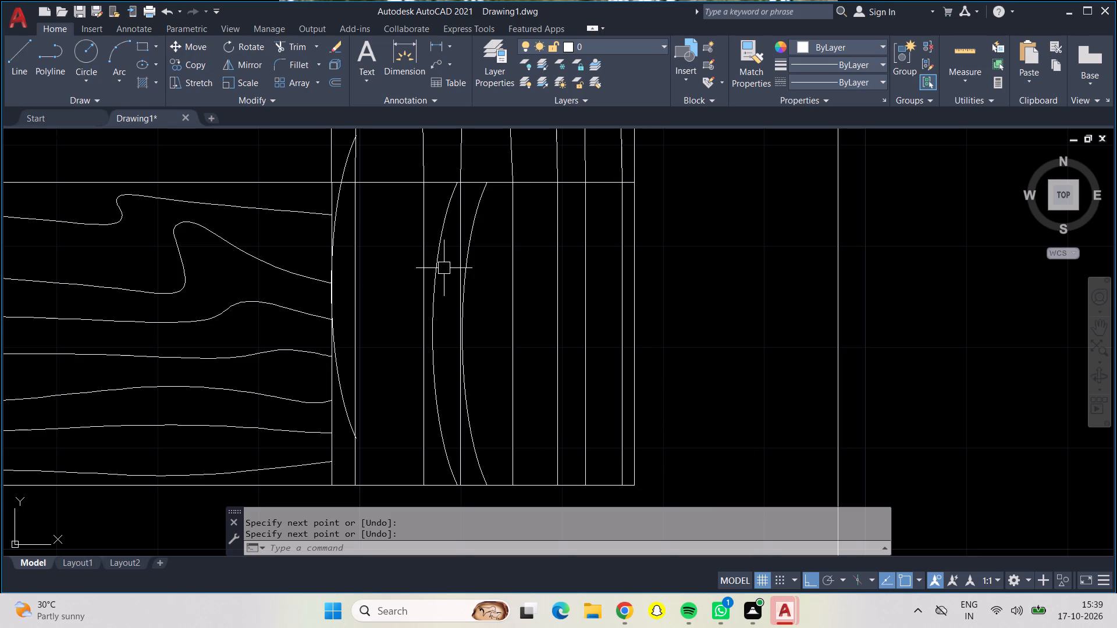
Erase the original elliptical arc and its two copies from the table's corner square.
click(433, 258)
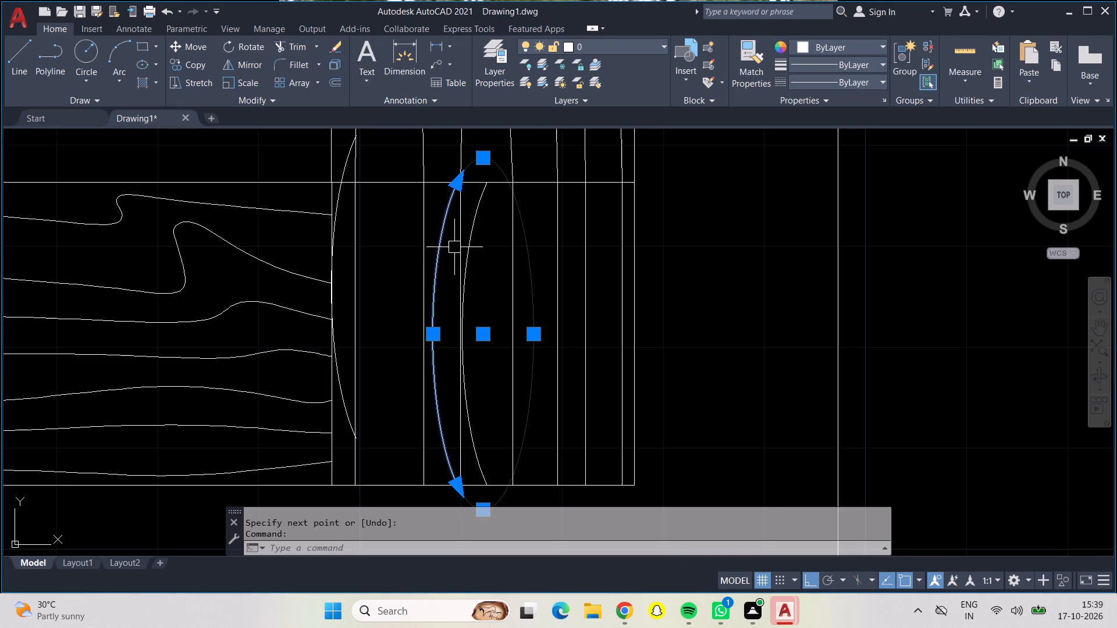
click(467, 238)
click(341, 187)
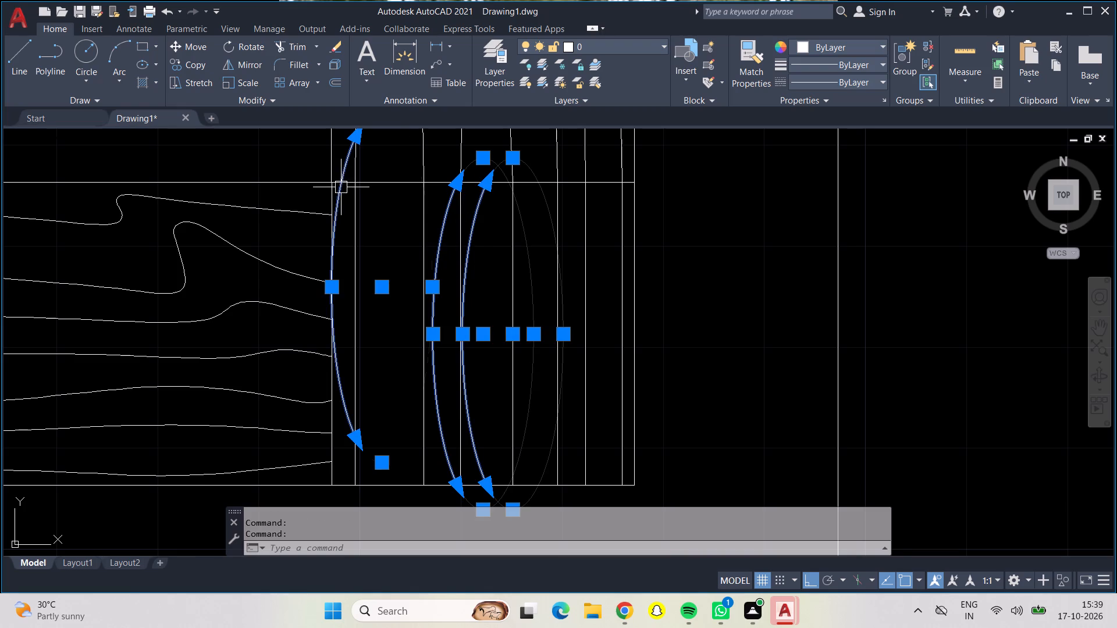
key(Delete)
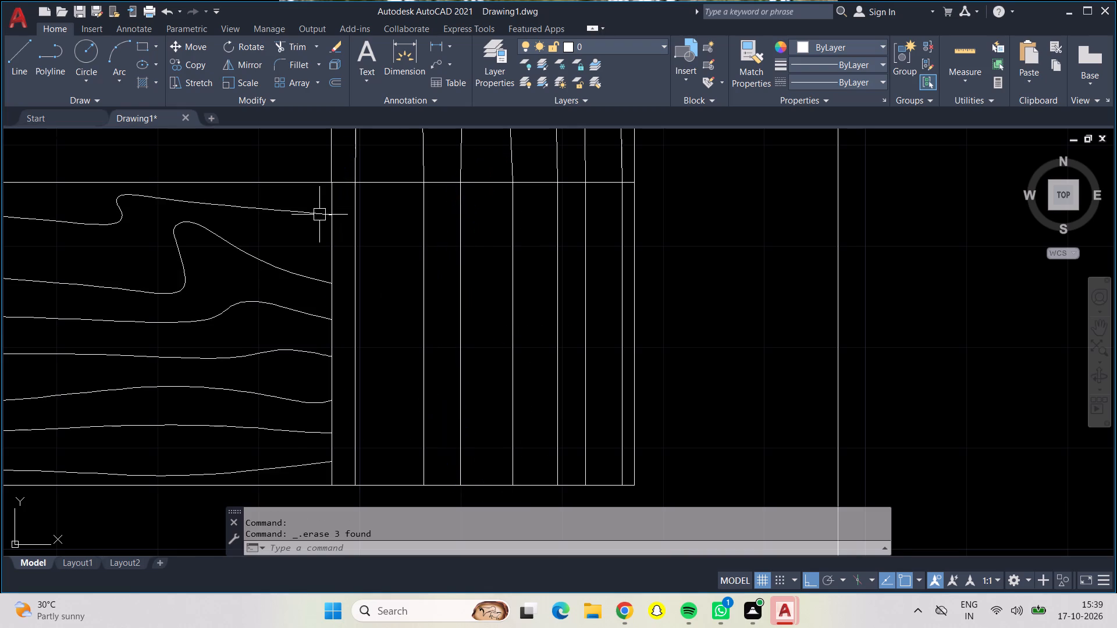
Examine how the grain lines of the L-shaped table's two legs meet at the corner square.
scroll(871, 10, down, 3)
scroll(808, 311, down, 1)
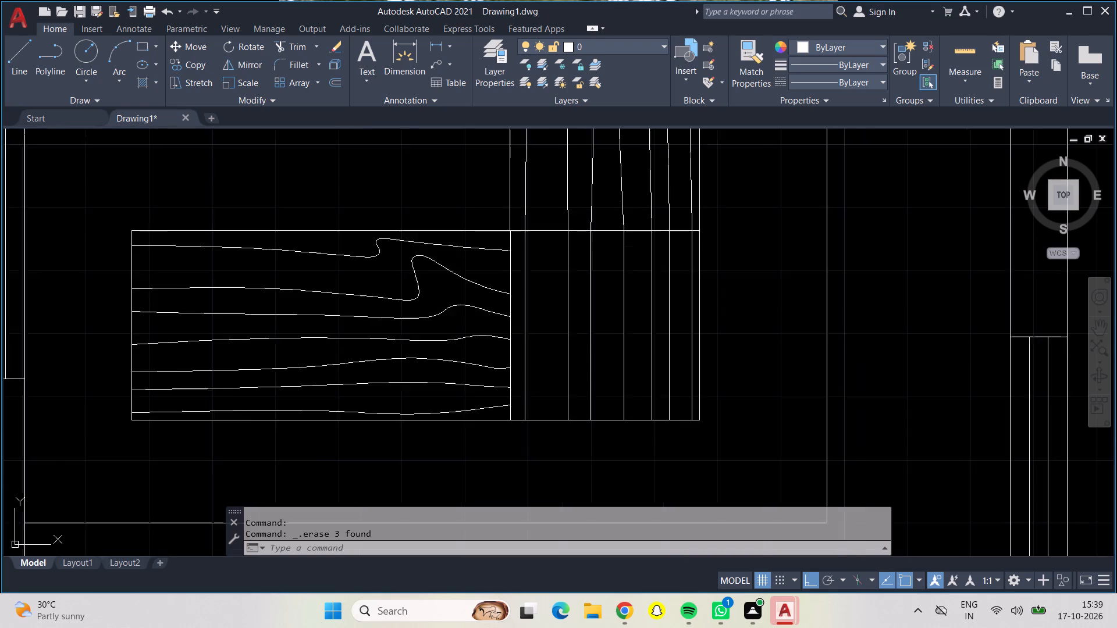
scroll(792, 316, up, 1)
scroll(785, 316, down, 1)
scroll(731, 310, up, 1)
scroll(698, 352, down, 3)
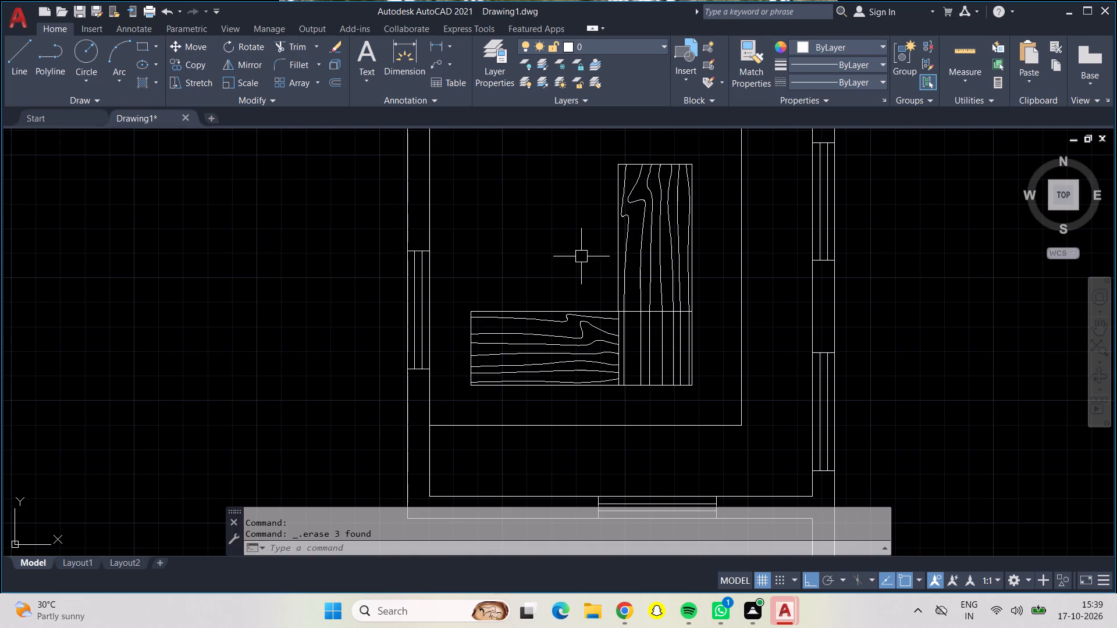
middle_drag(586, 253, 515, 238)
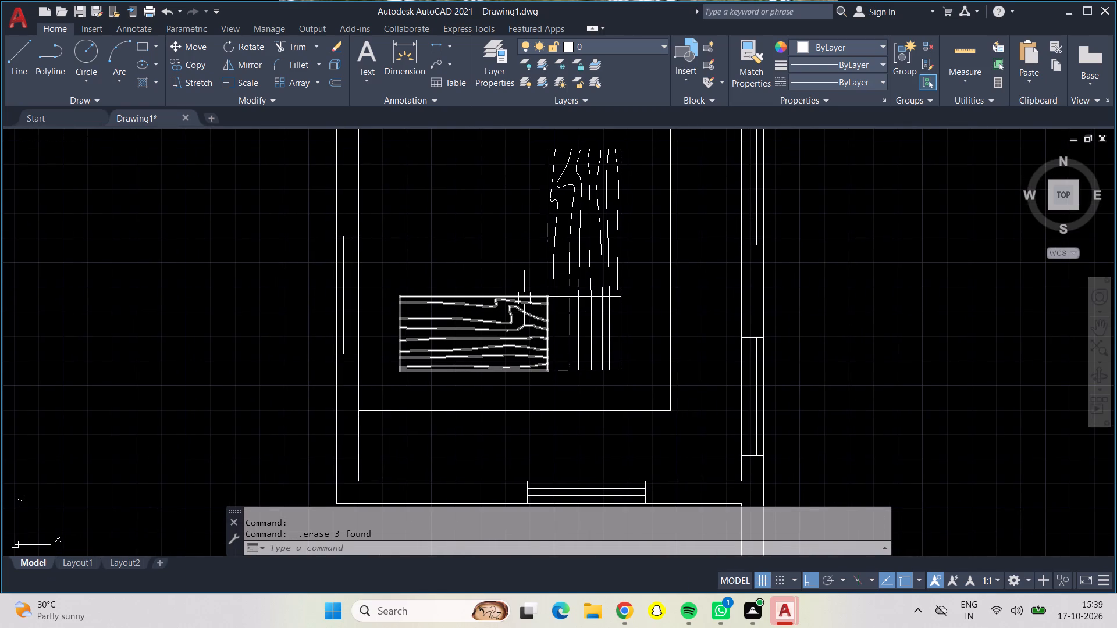
scroll(524, 295, up, 1)
scroll(524, 295, down, 1)
scroll(553, 329, up, 1)
scroll(555, 326, down, 1)
scroll(570, 322, up, 1)
scroll(570, 319, down, 1)
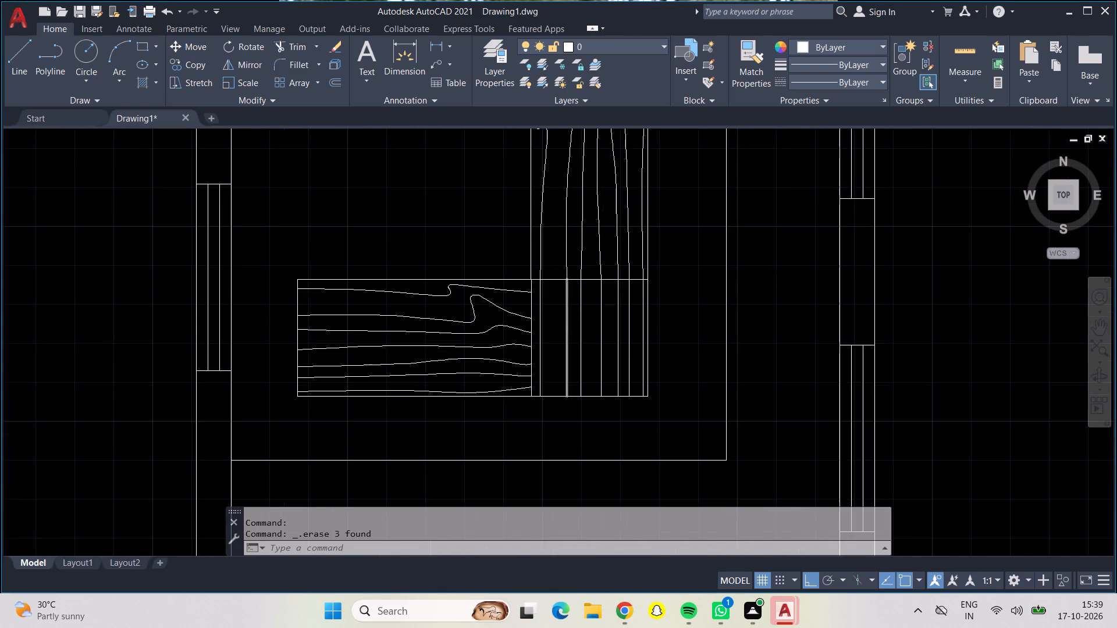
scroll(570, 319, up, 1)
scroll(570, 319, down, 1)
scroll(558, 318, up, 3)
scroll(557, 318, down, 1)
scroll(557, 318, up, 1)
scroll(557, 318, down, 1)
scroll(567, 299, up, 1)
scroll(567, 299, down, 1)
Draw horizontal lines continuing the lower leg's two northernmost grain lines across the table's corner square to its east edge.
scroll(567, 299, up, 2)
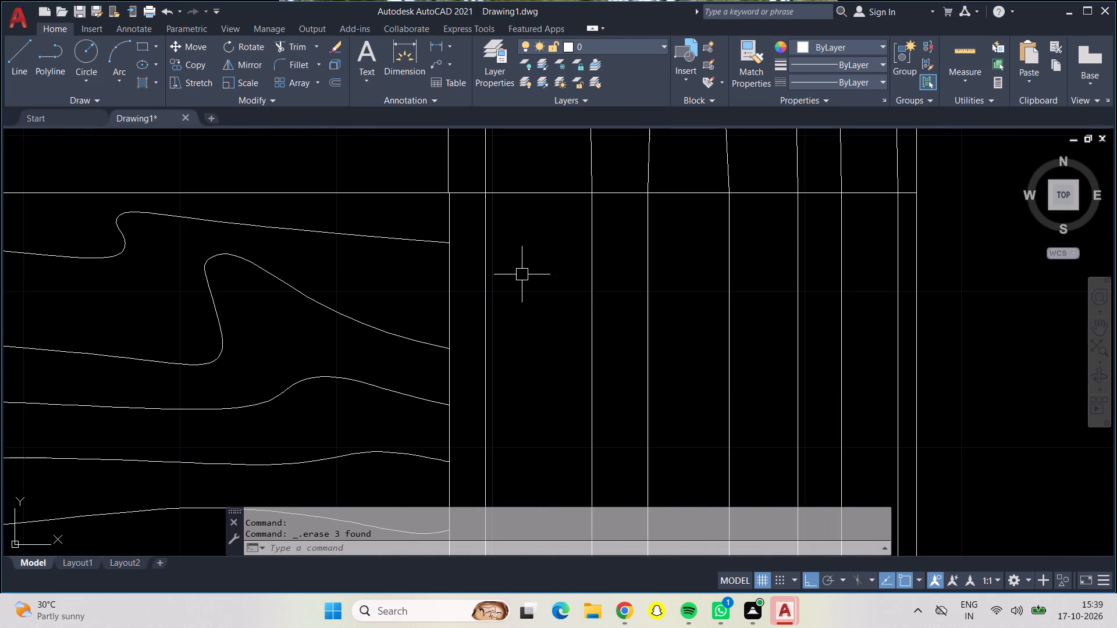
middle_drag(522, 280, 497, 180)
drag(12, 60, 12, 58)
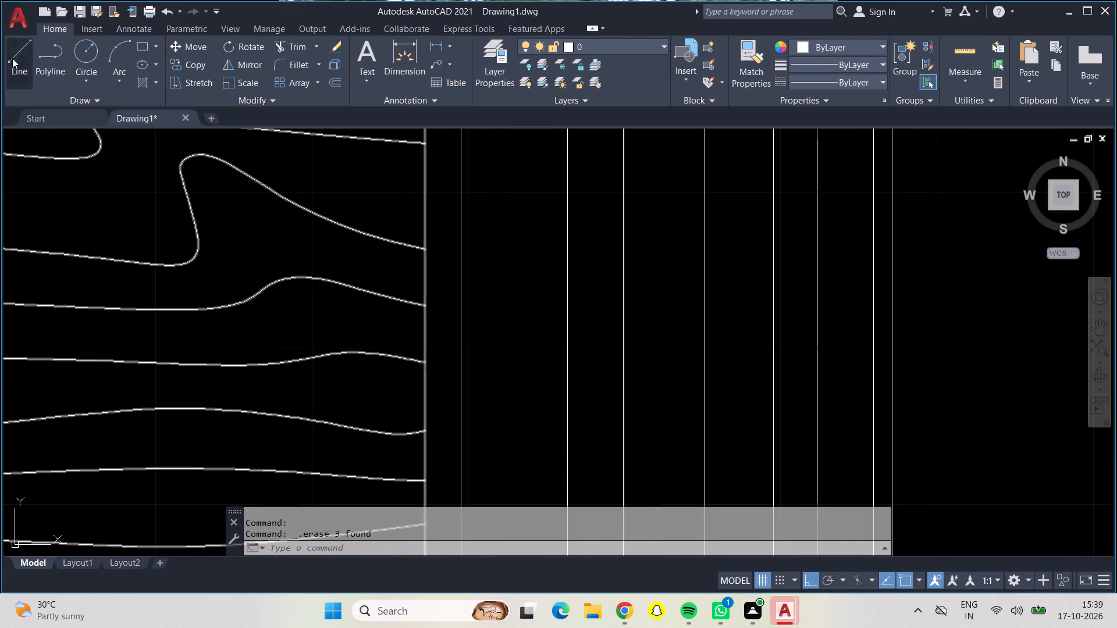
drag(12, 58, 55, 99)
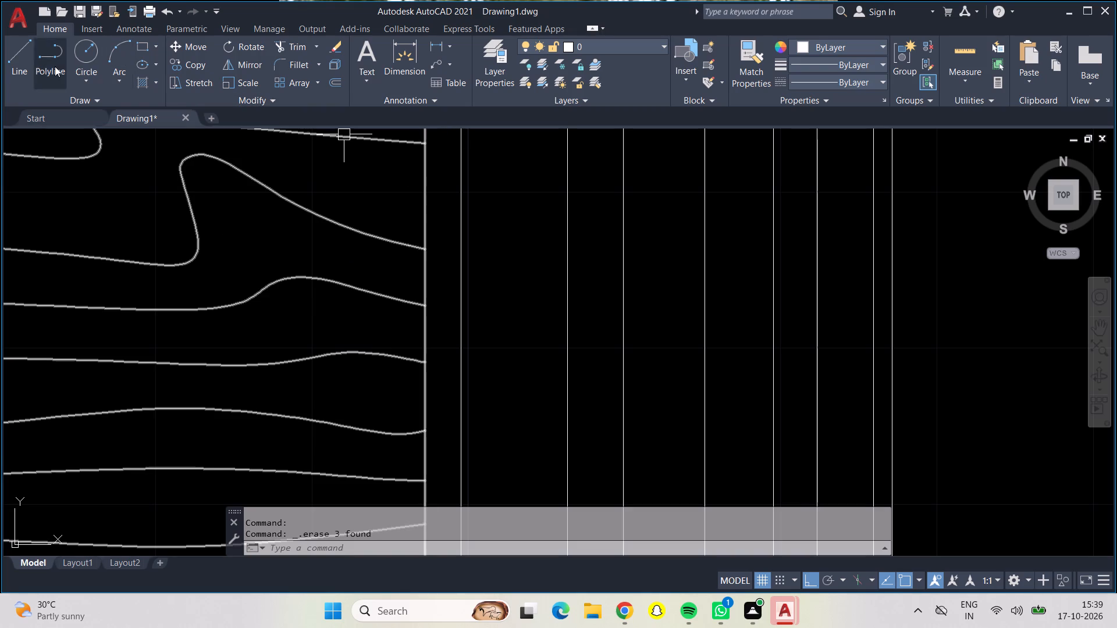
click(23, 54)
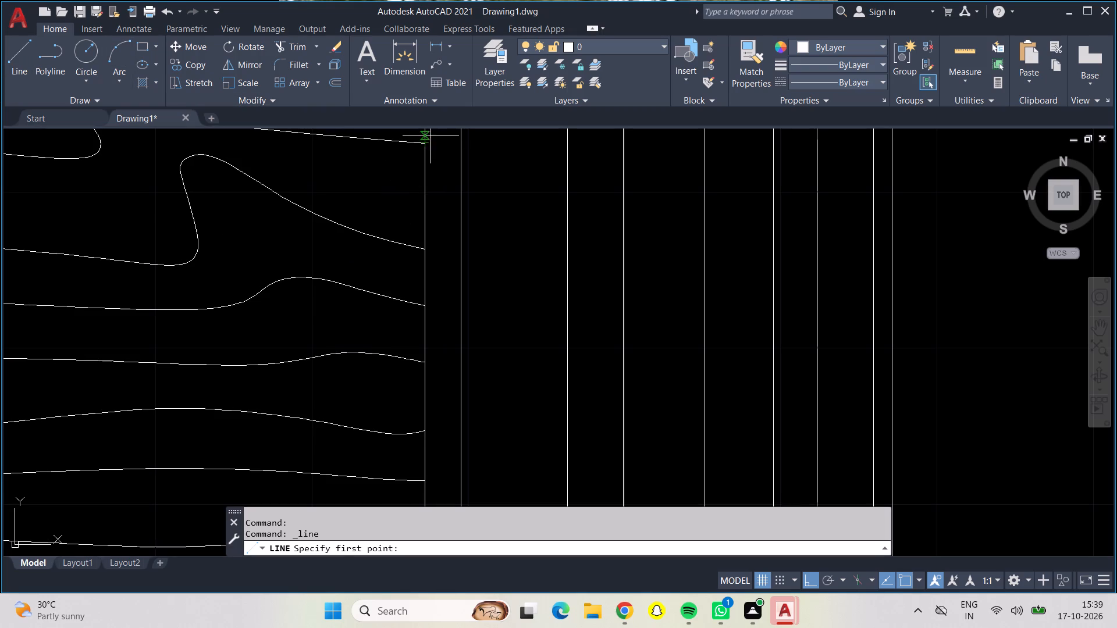
click(425, 144)
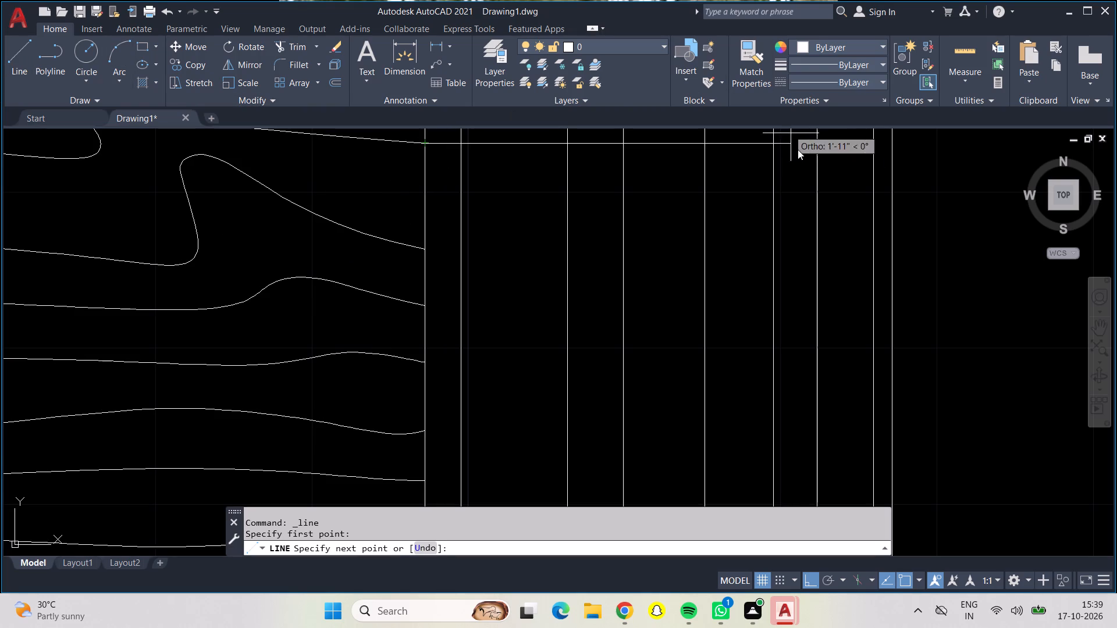
middle_drag(889, 148, 889, 225)
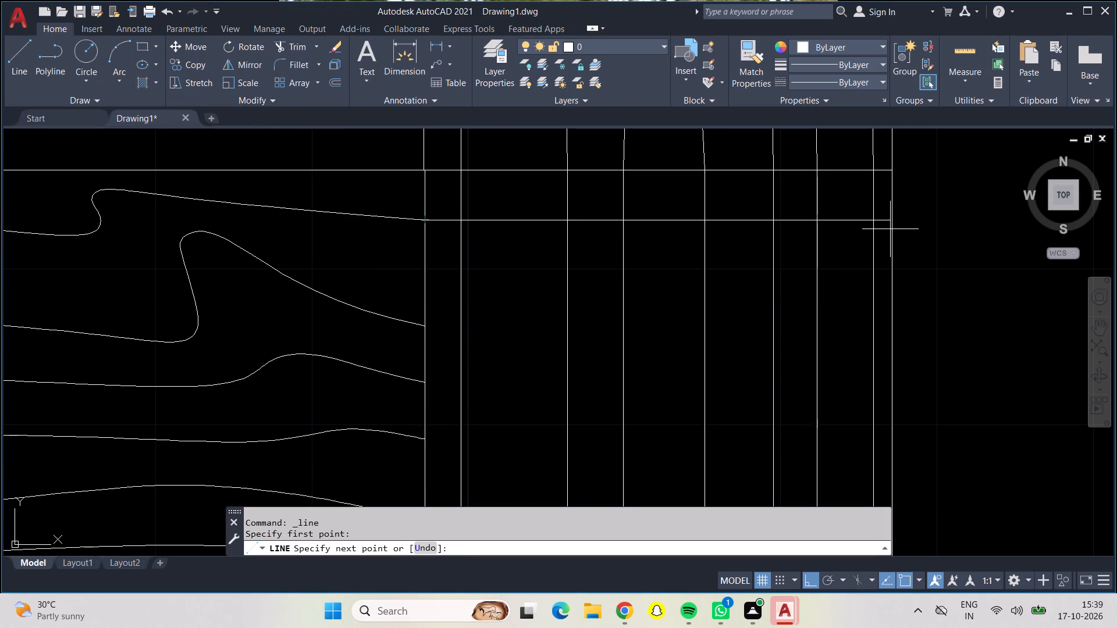
click(891, 216)
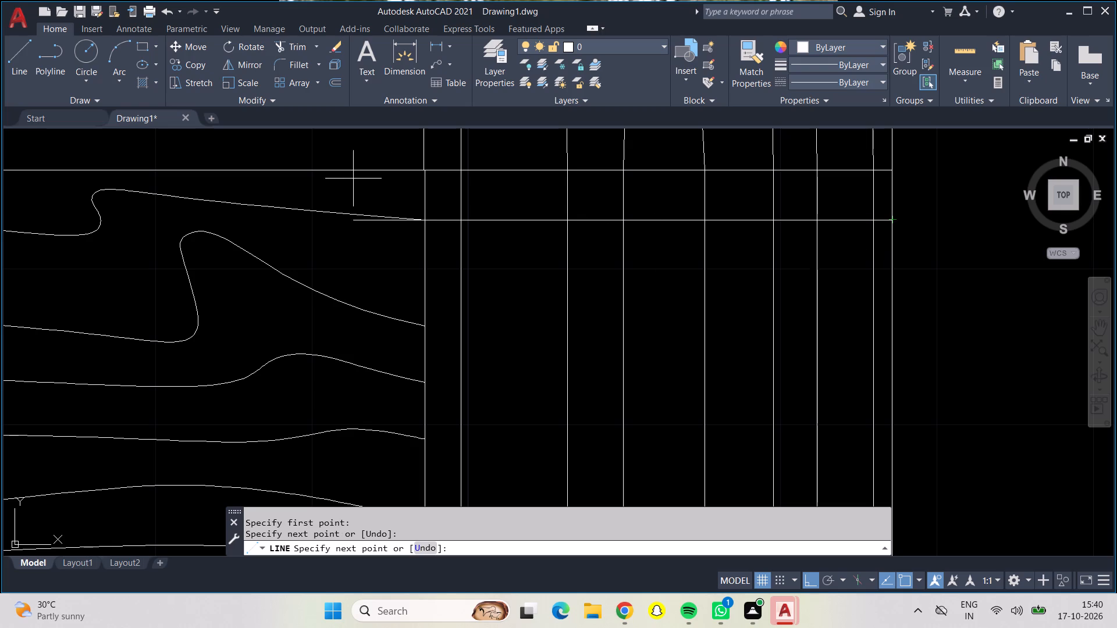
key(Return)
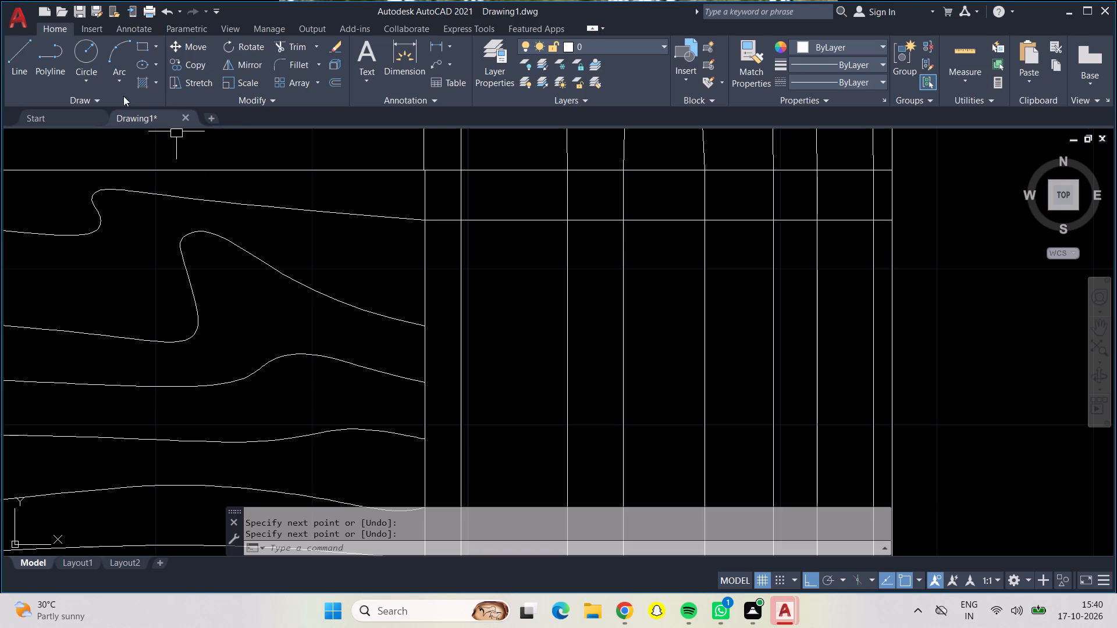
drag(22, 55, 34, 59)
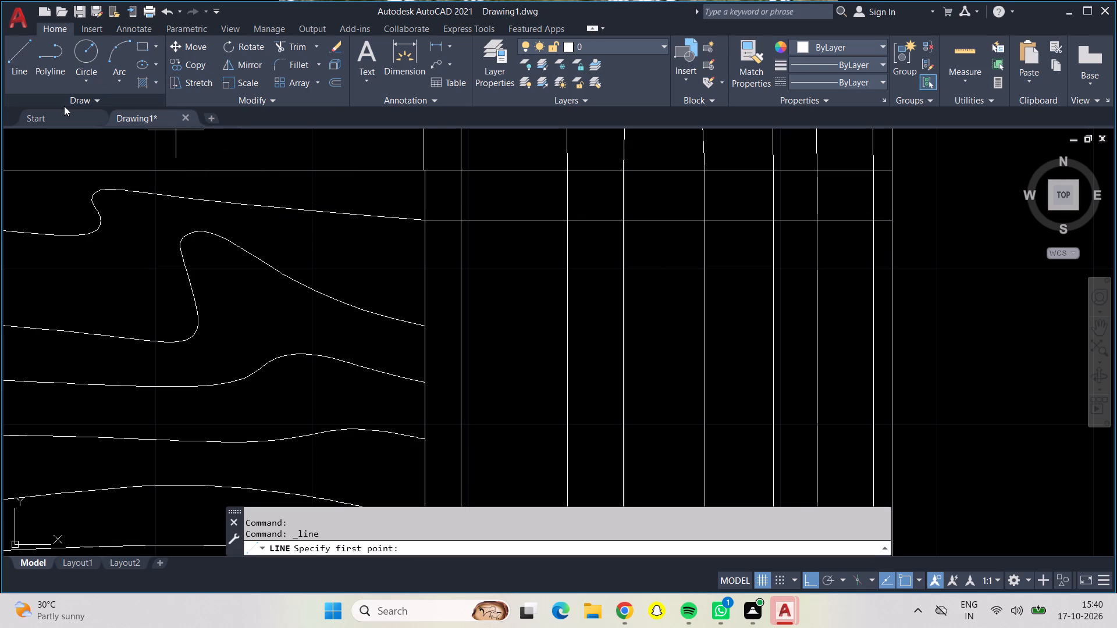
click(425, 327)
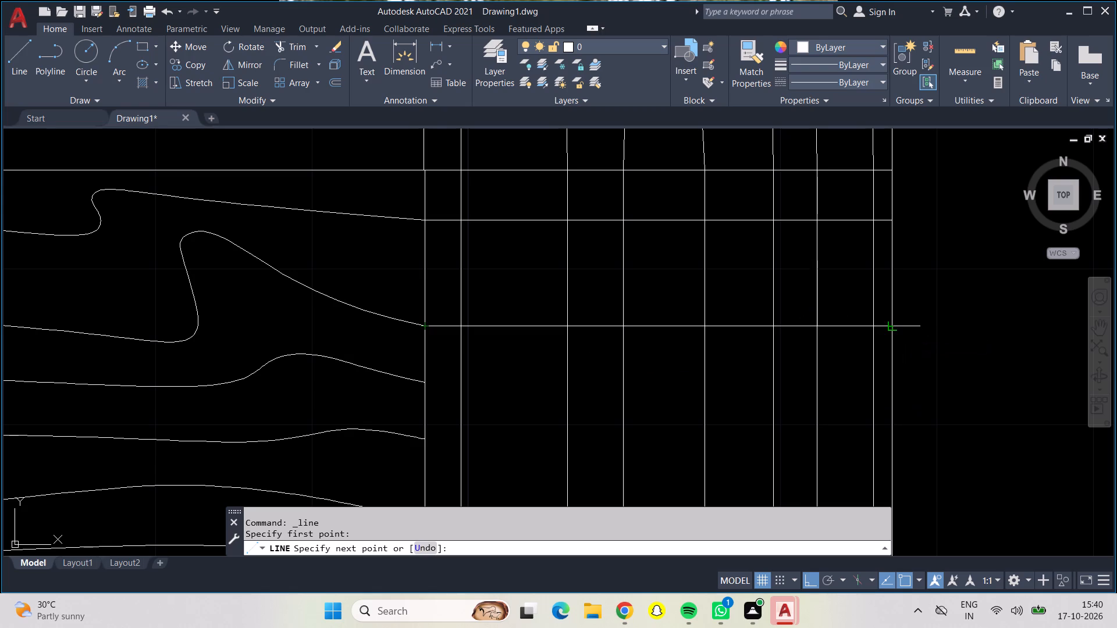
click(892, 327)
key(Return)
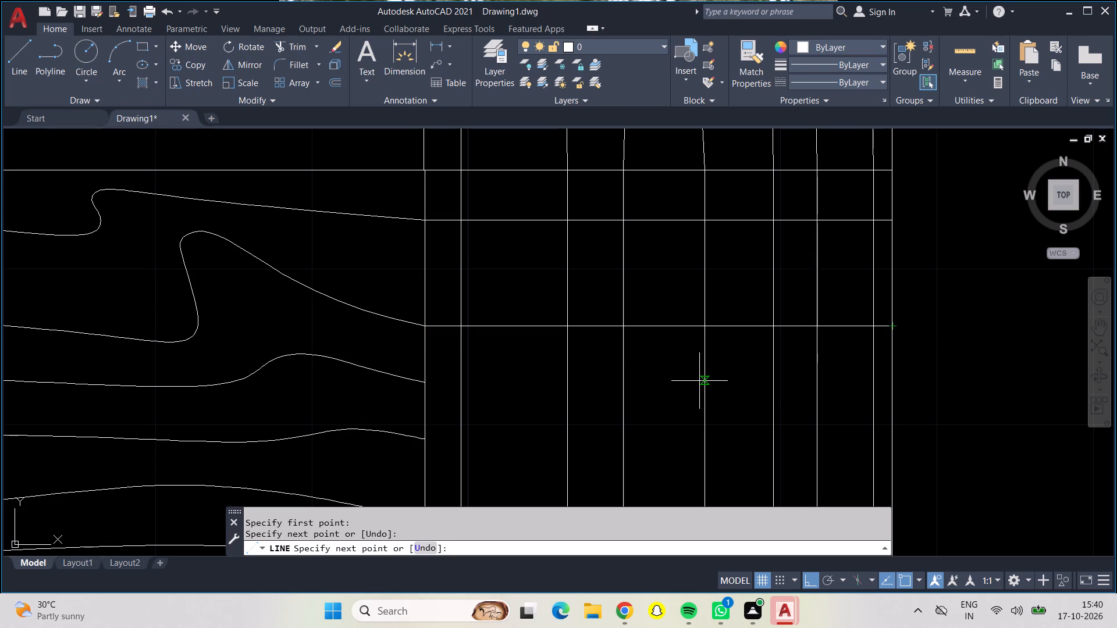
Draw horizontal lines continuing the lower leg's third and fourth grain lines from the north across the corner square to its east edge.
click(6, 68)
scroll(275, 296, down, 1)
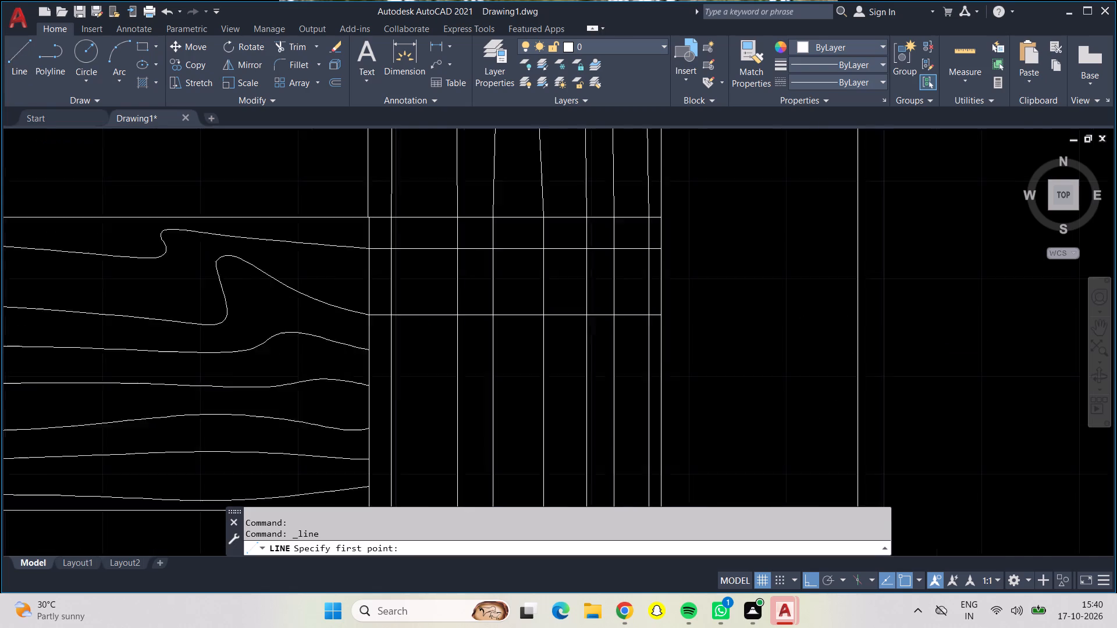
scroll(278, 305, down, 2)
scroll(419, 420, down, 1)
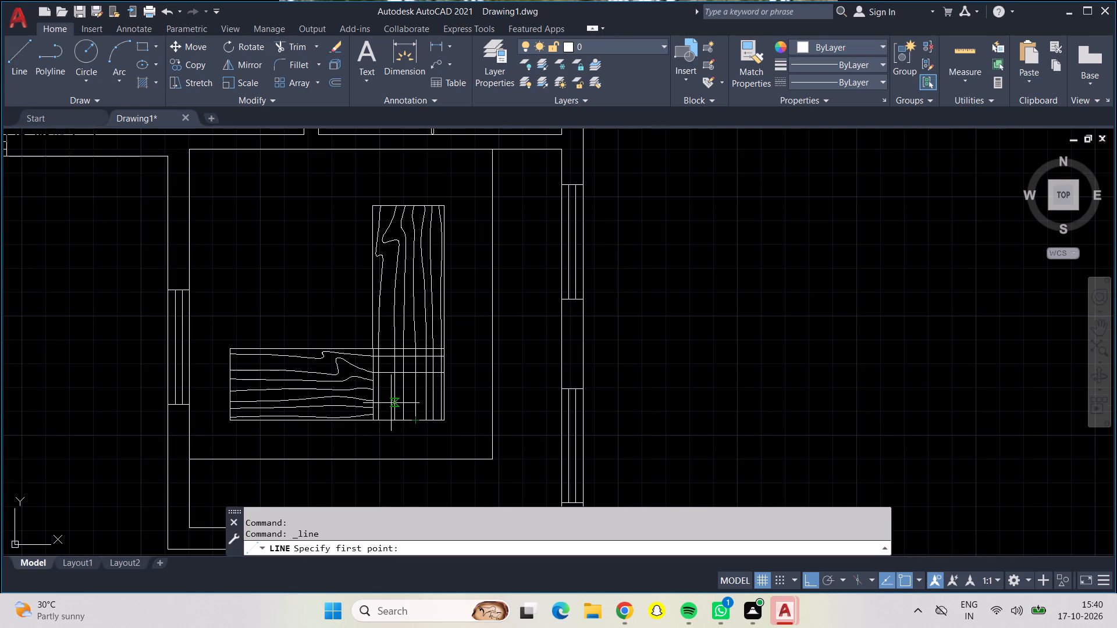
scroll(378, 387, up, 1)
scroll(374, 380, down, 1)
scroll(374, 380, up, 5)
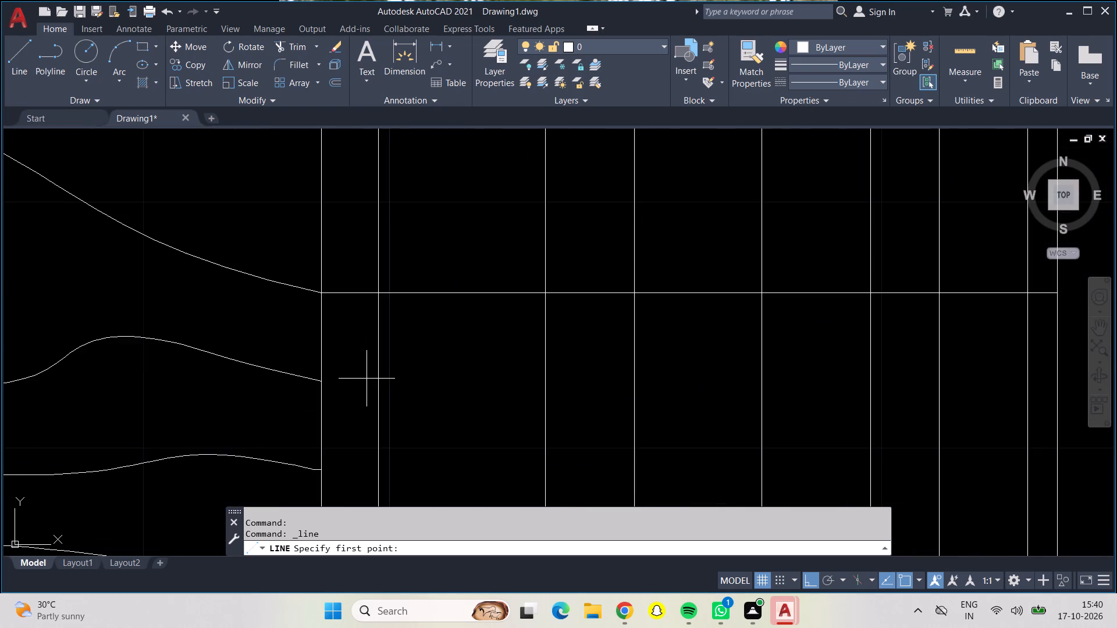
click(321, 381)
scroll(699, 398, down, 2)
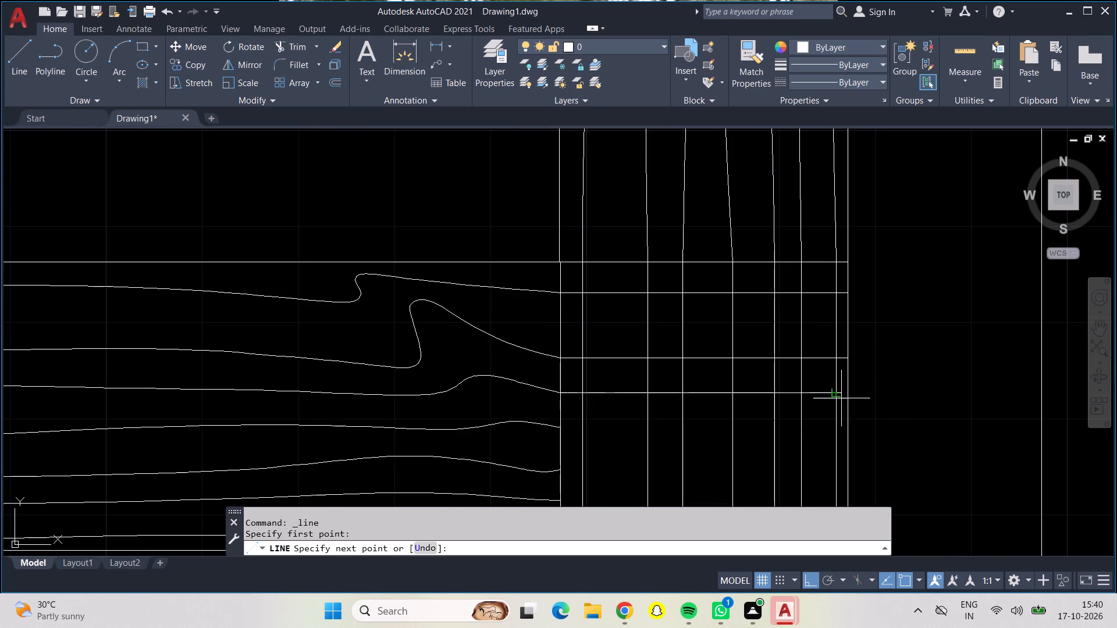
click(848, 395)
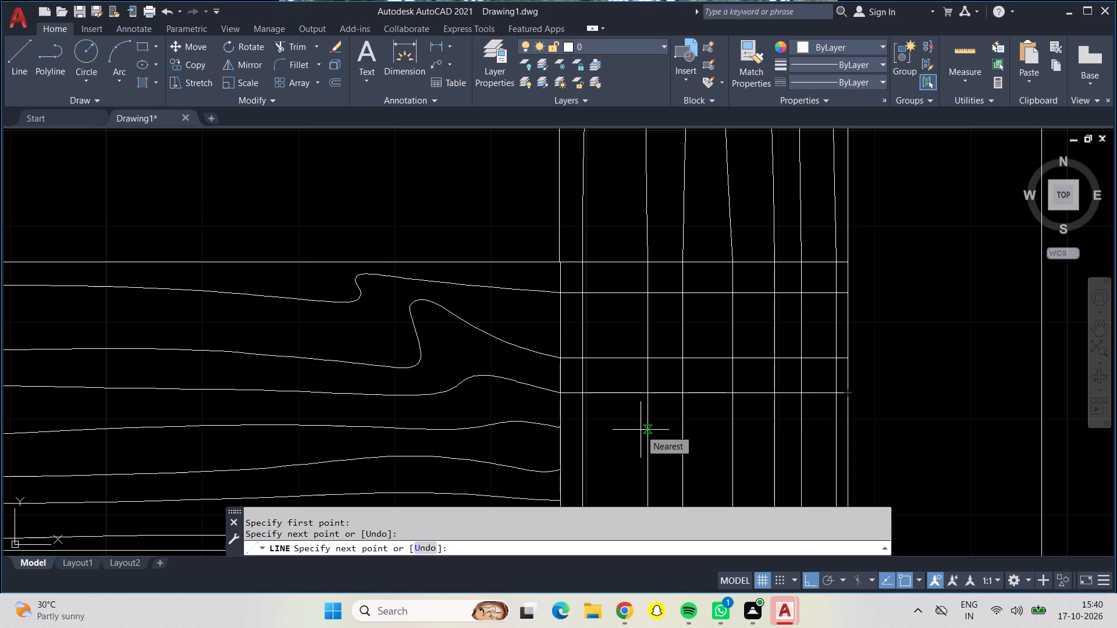
key(Return)
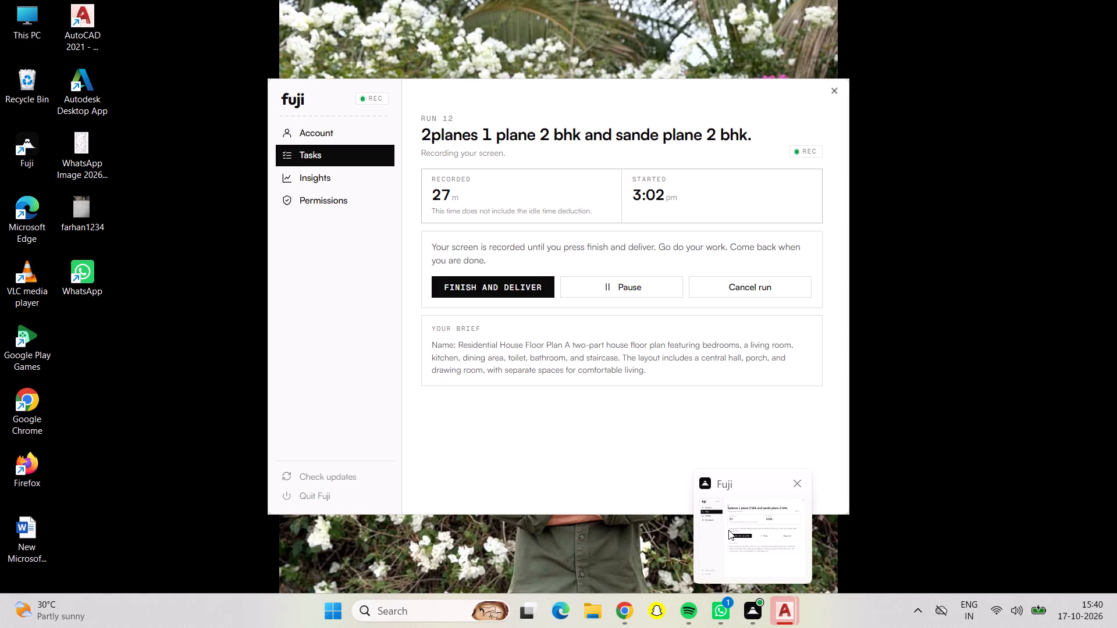
drag(7, 69, 22, 78)
click(567, 426)
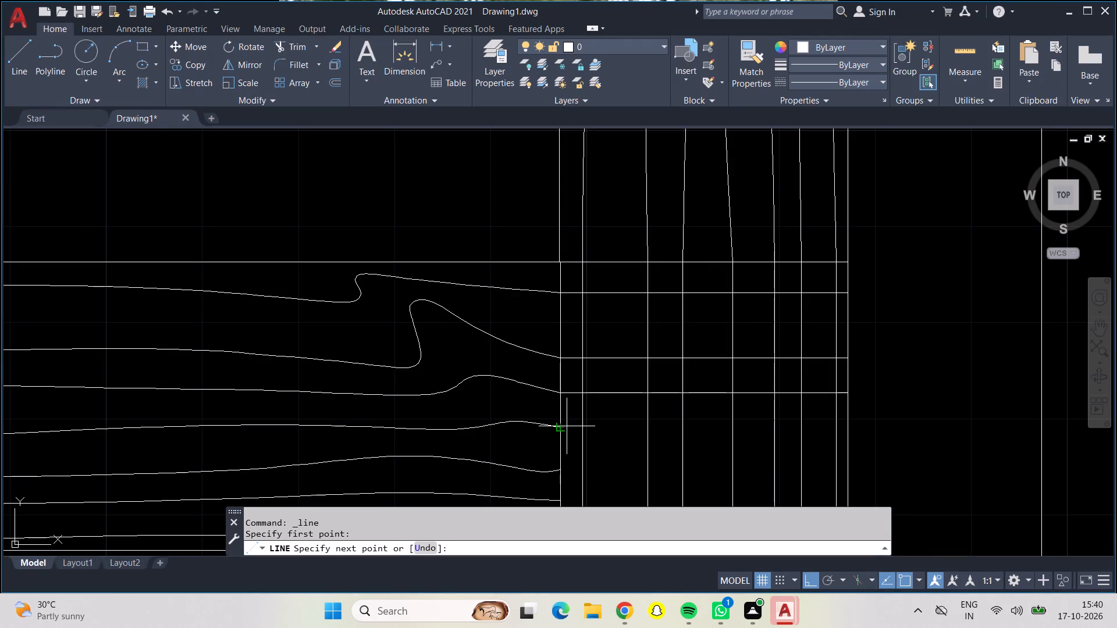
click(853, 431)
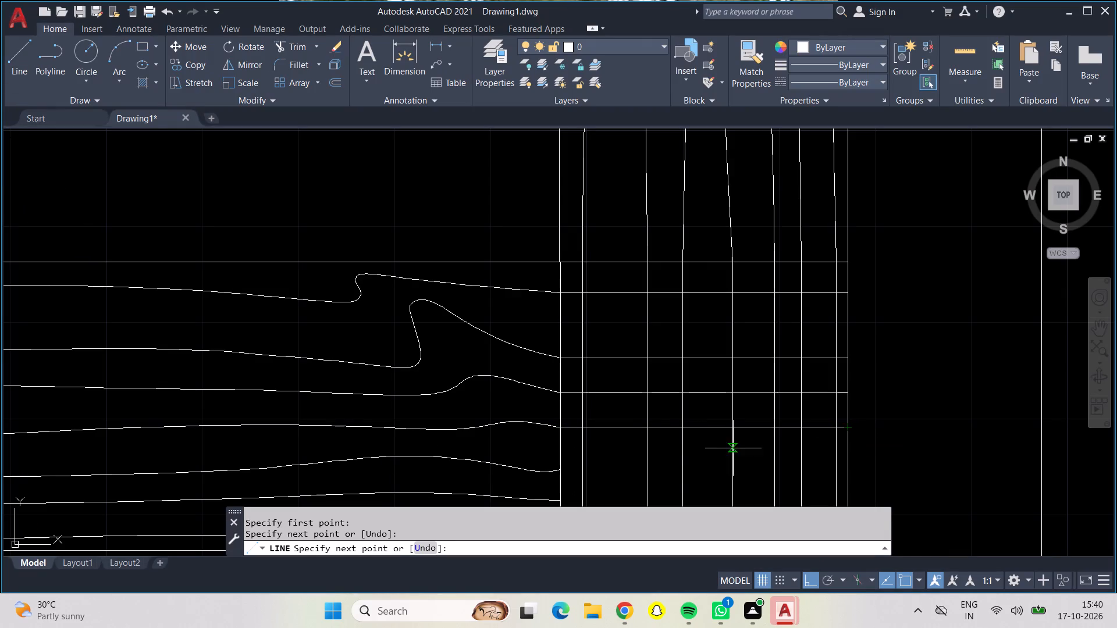
key(Return)
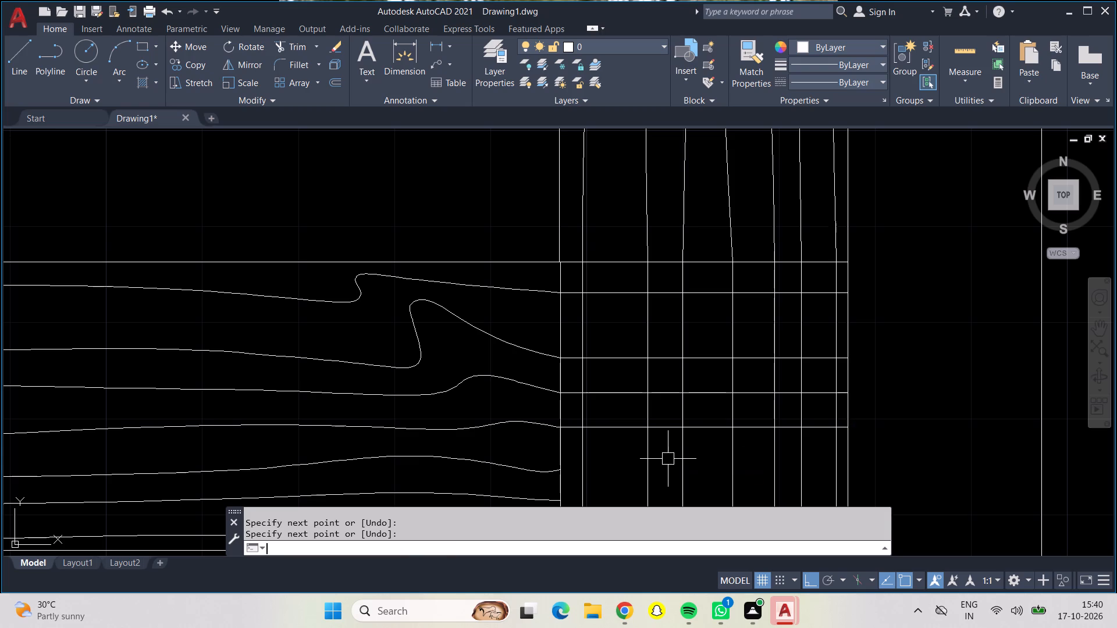
Draw horizontal lines continuing the lower leg's three southernmost grain lines across the corner square to its east edge.
click(26, 66)
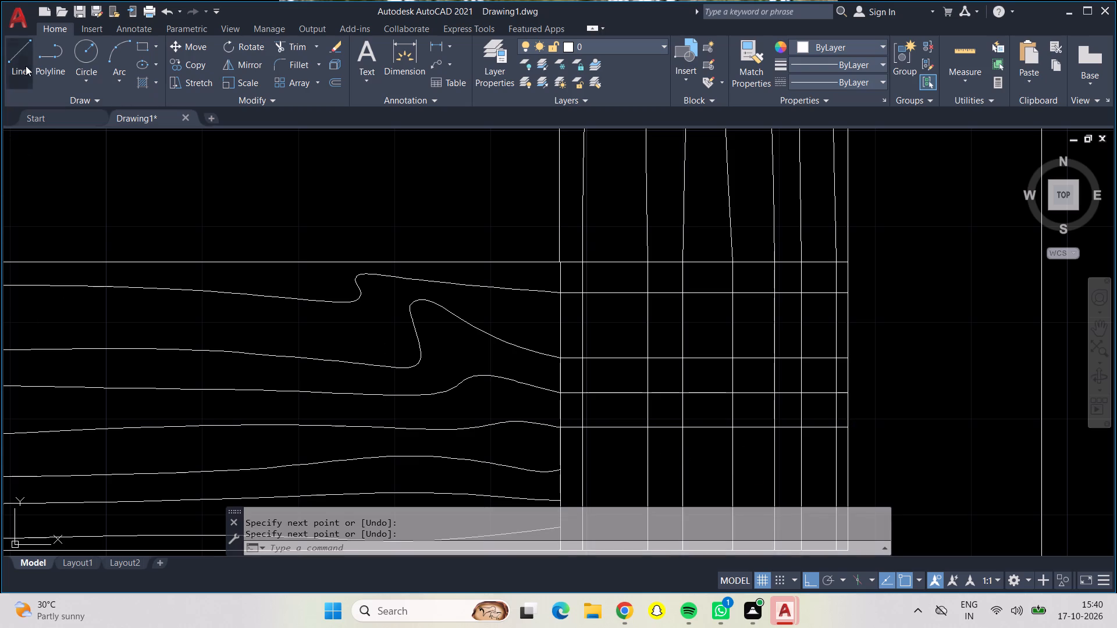
click(564, 470)
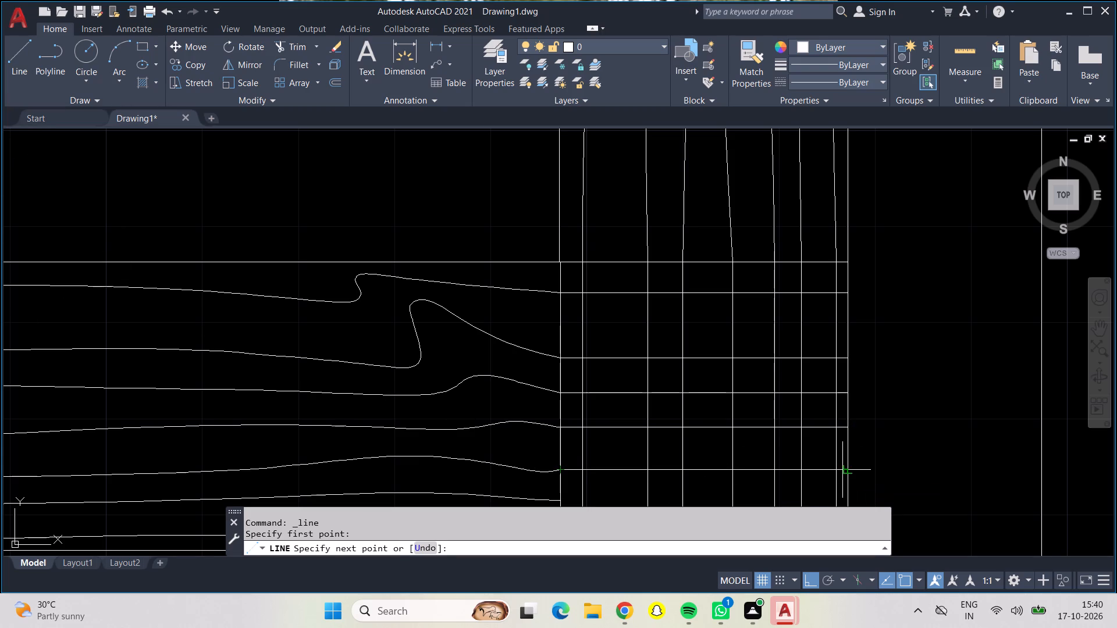
click(848, 472)
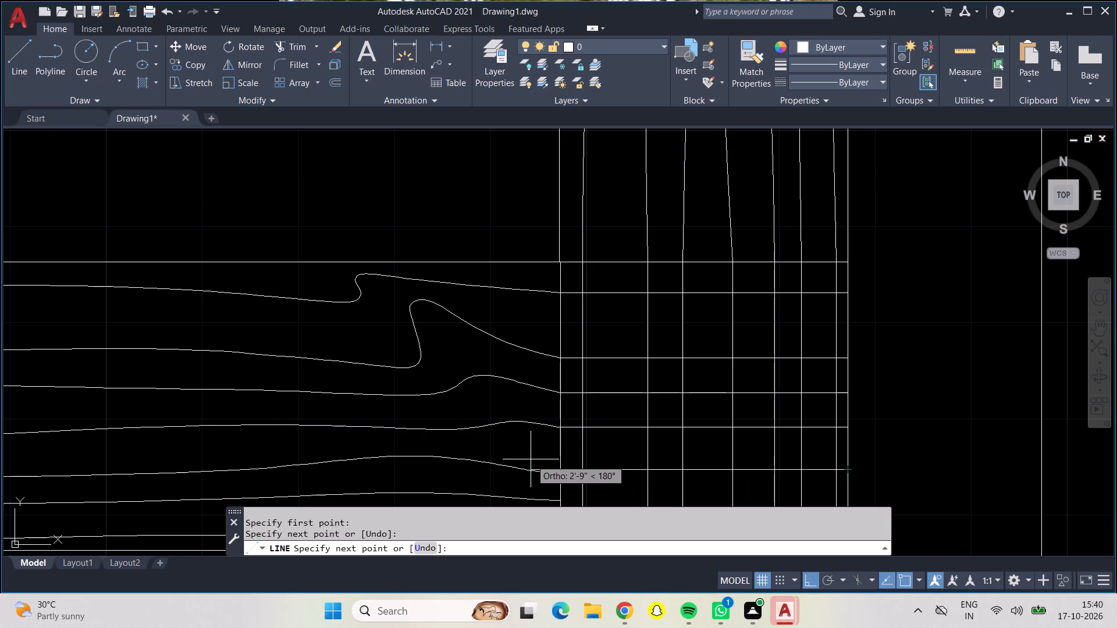
key(Return)
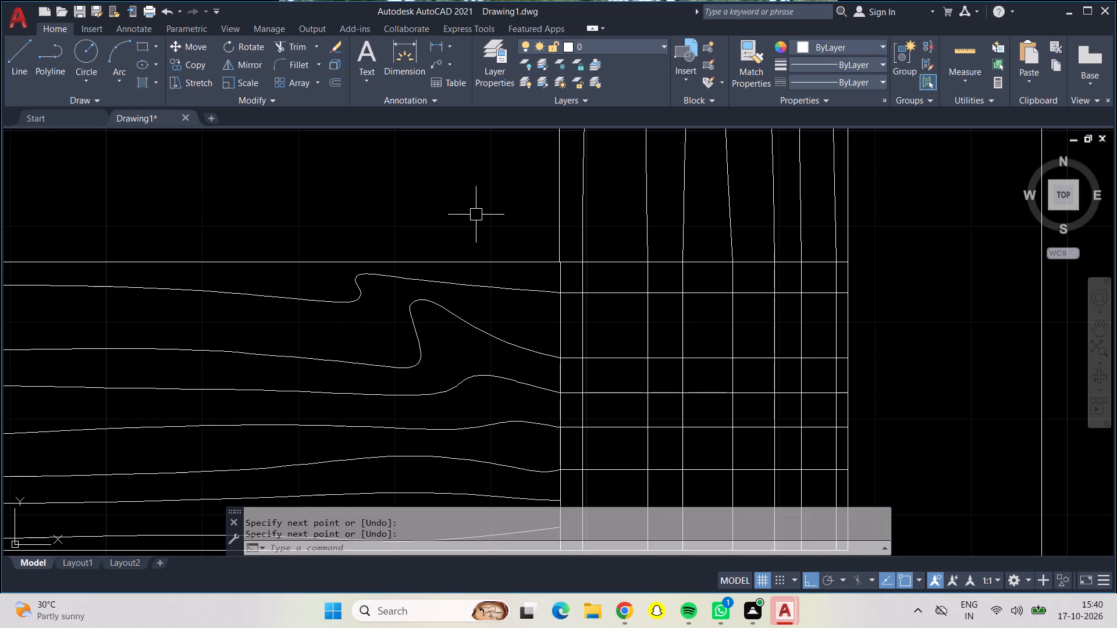
middle_drag(476, 214, 457, 148)
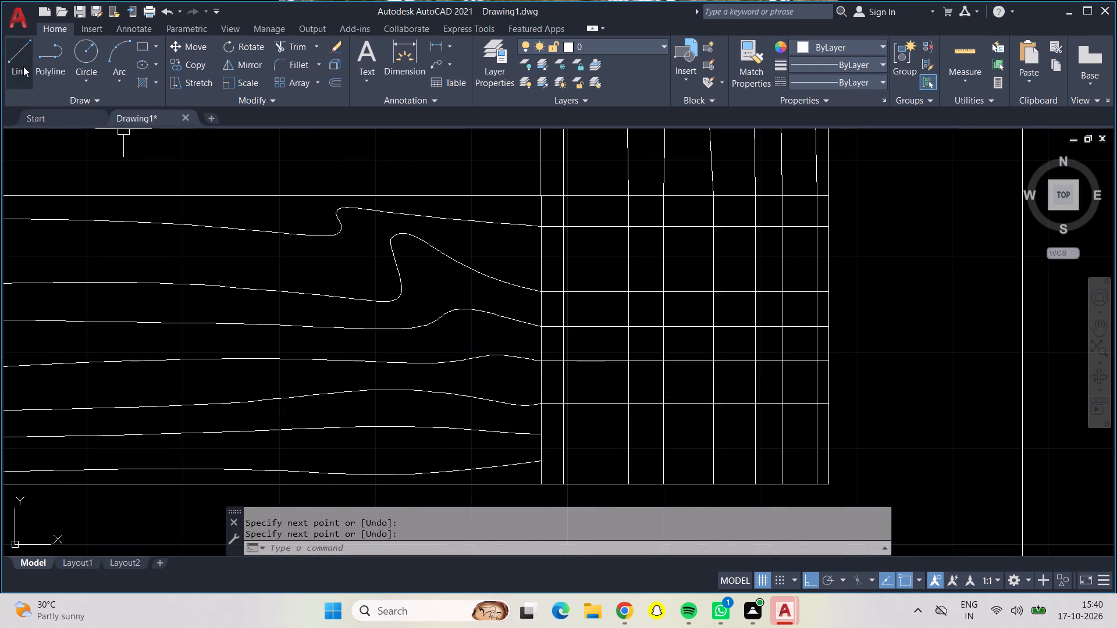
click(23, 66)
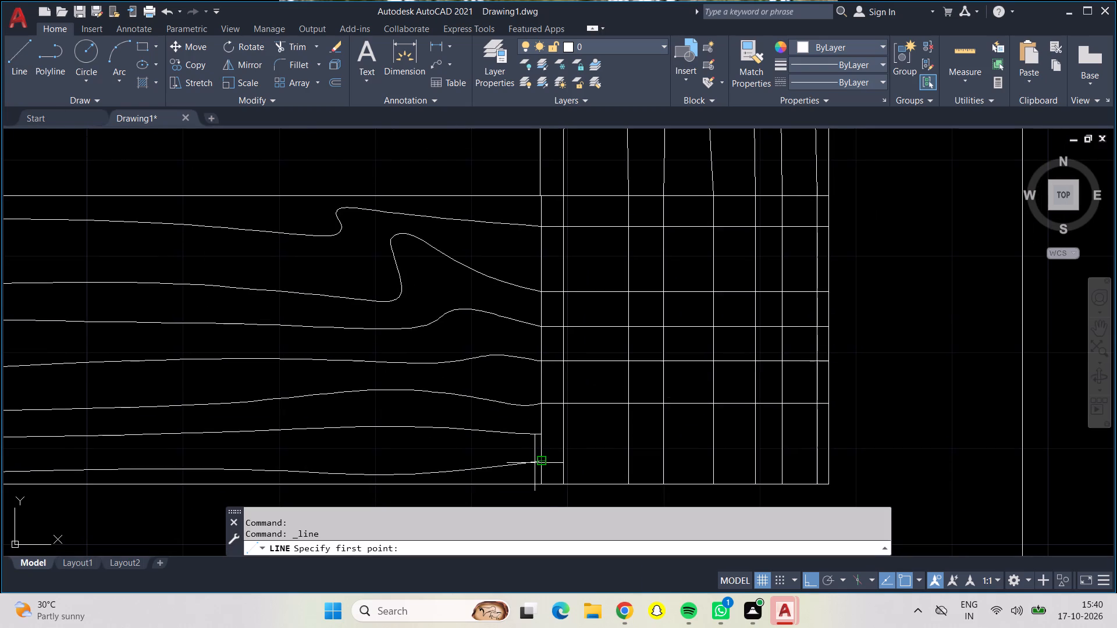
drag(541, 459, 553, 451)
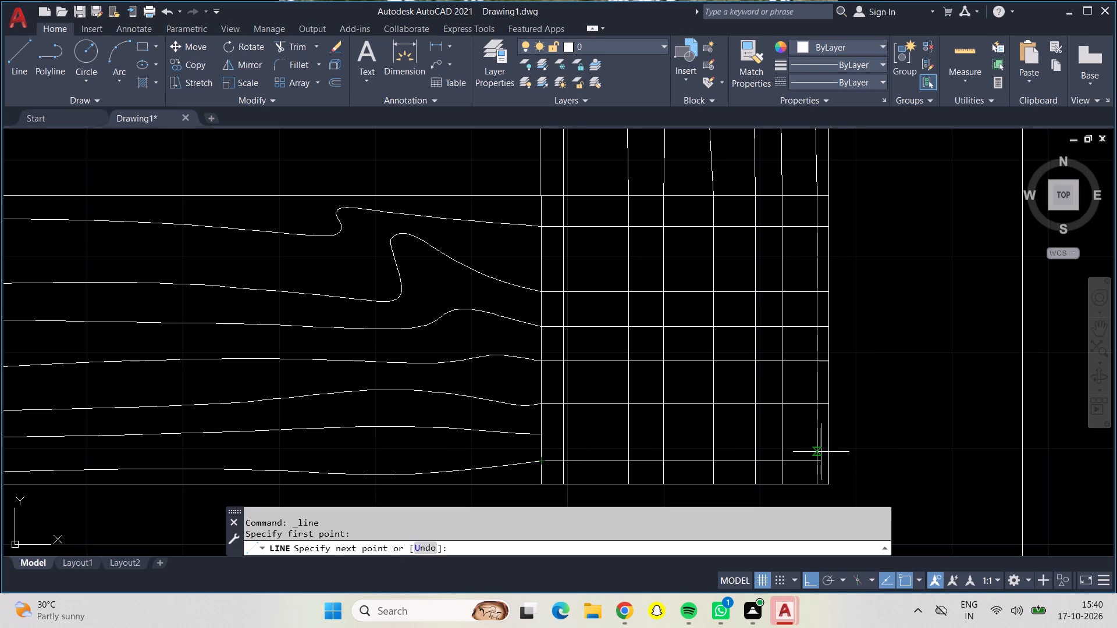
click(831, 461)
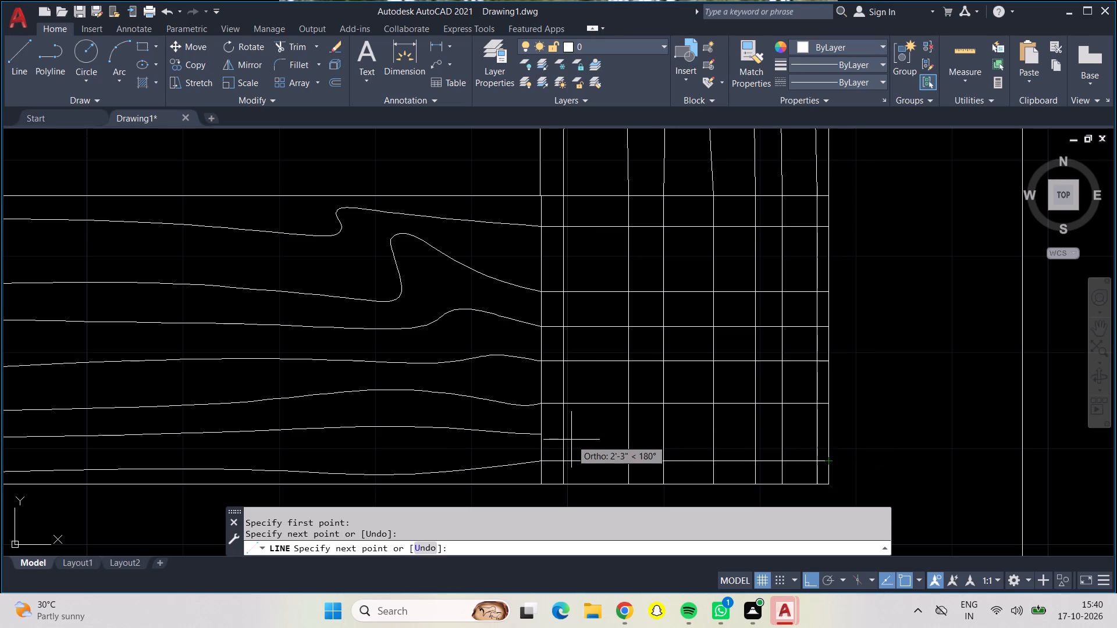
key(Return)
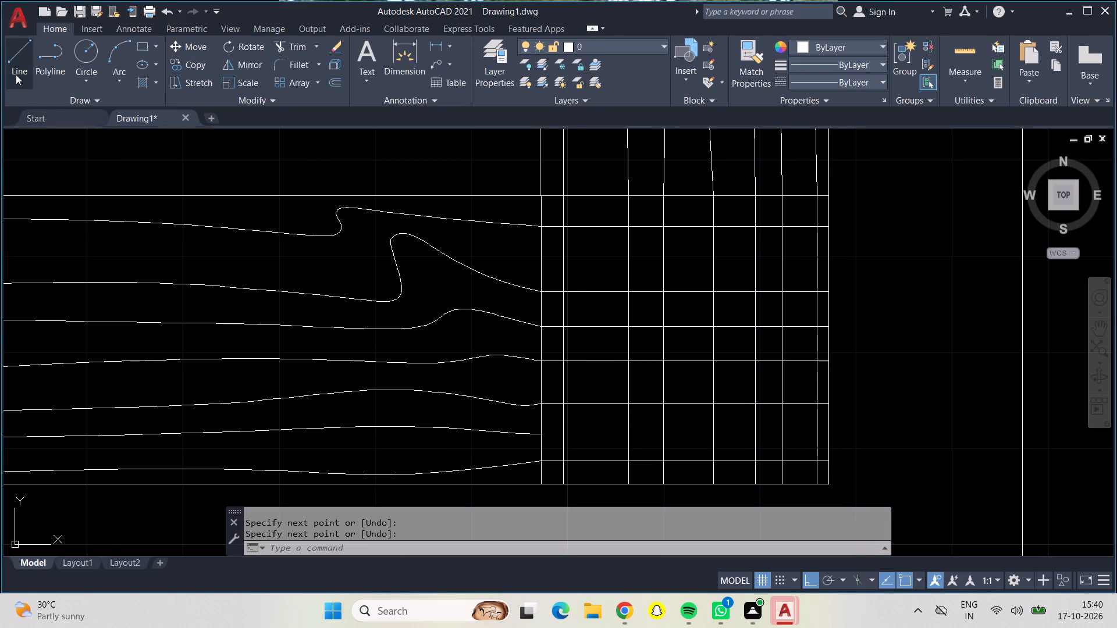
click(22, 67)
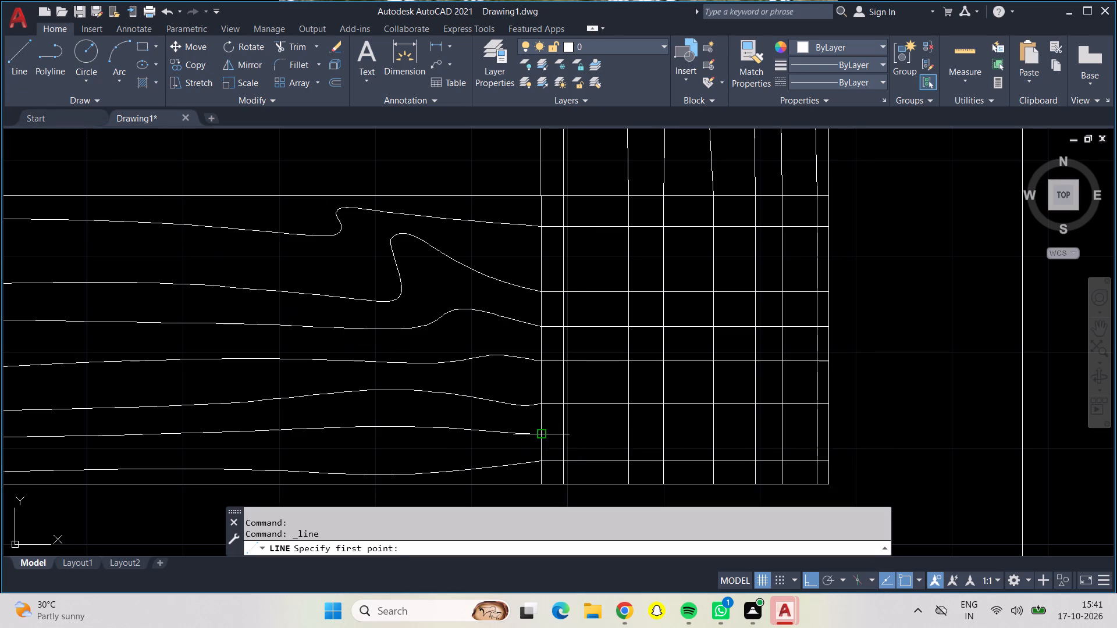
click(545, 434)
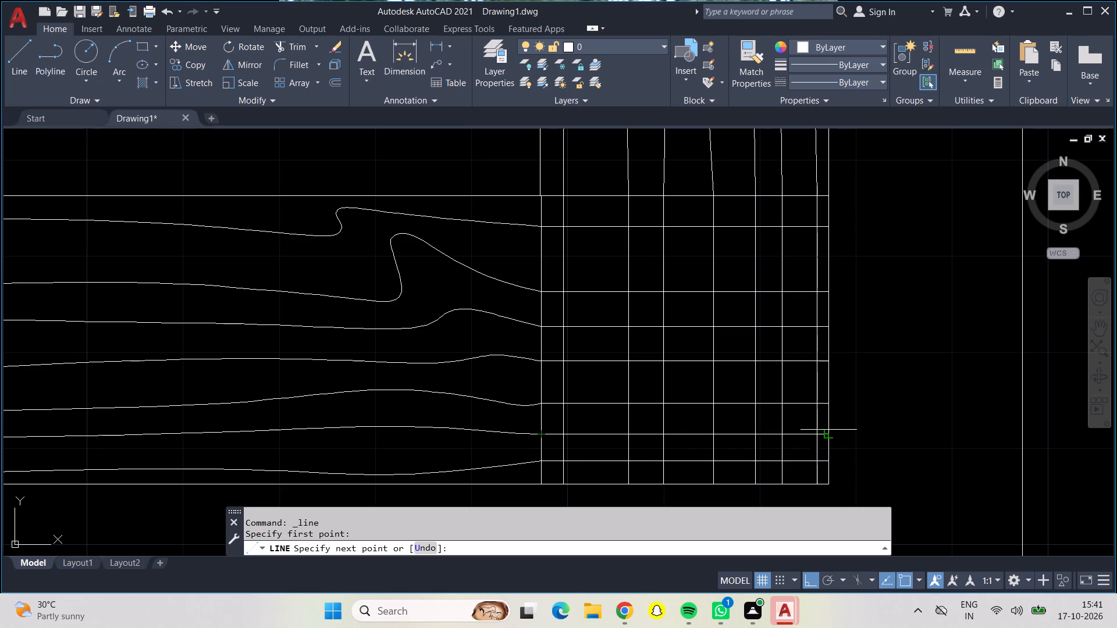
click(828, 437)
scroll(608, 467, down, 1)
key(Return)
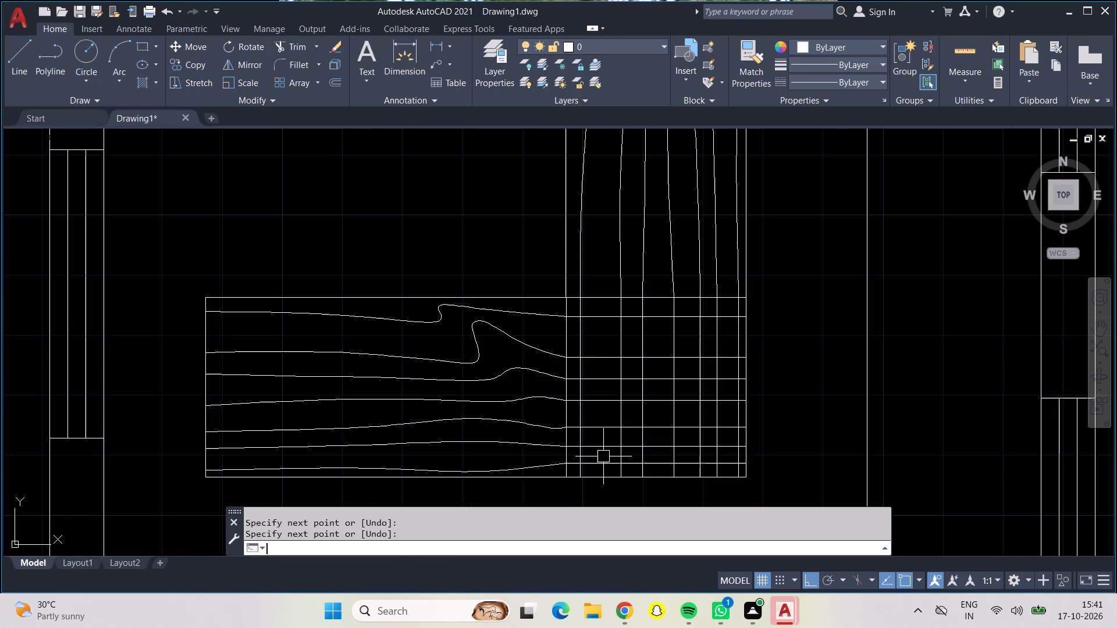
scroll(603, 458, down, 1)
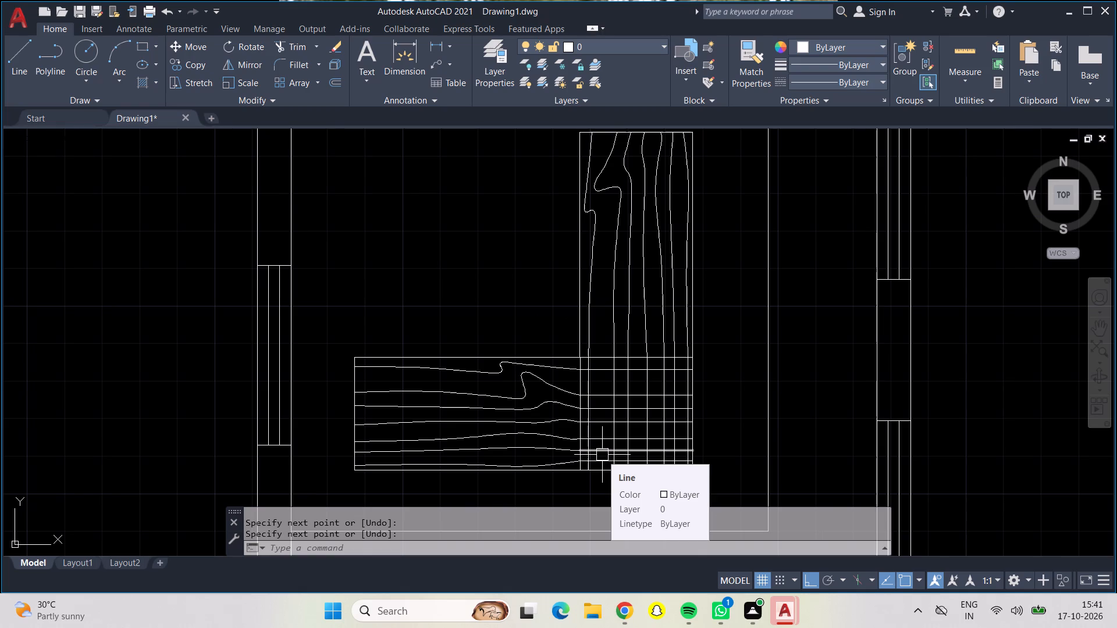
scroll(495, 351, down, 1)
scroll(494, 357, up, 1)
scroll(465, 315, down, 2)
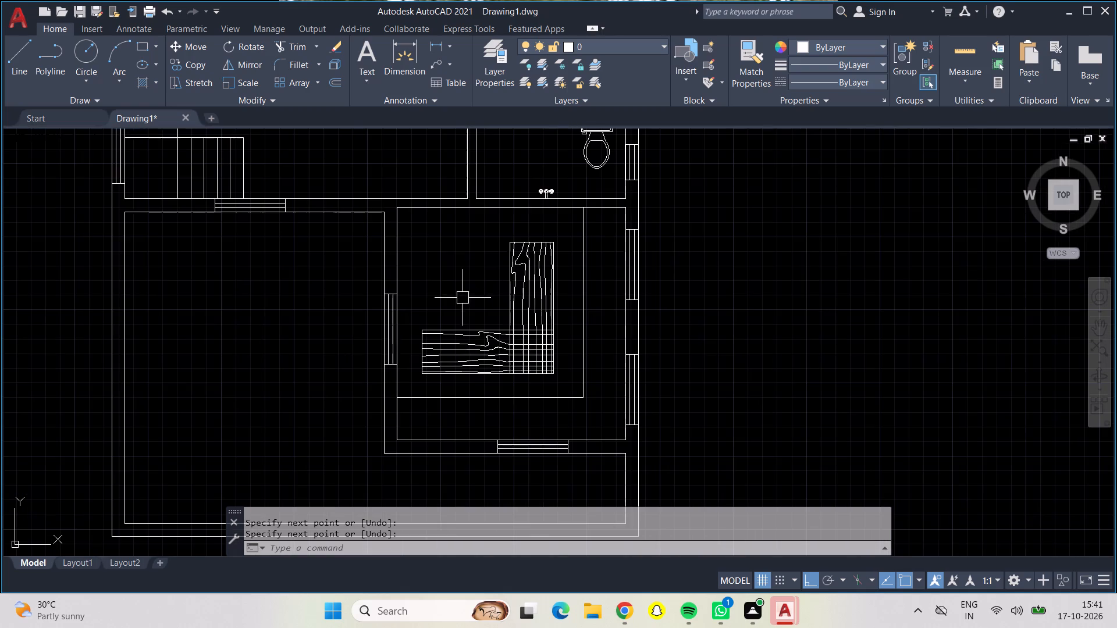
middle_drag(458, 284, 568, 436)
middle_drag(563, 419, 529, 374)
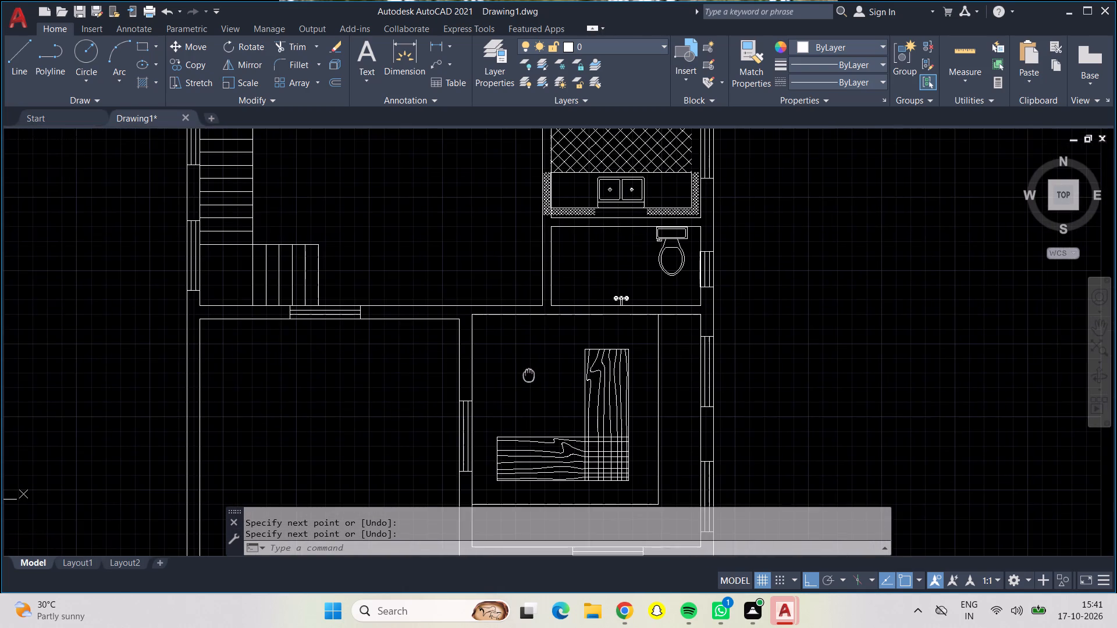
Draw a rectangular seat cushion inside the north end of the L-shaped seat's east leg, just clear of its edges.
middle_drag(529, 374, 513, 352)
scroll(640, 308, down, 1)
scroll(640, 308, up, 1)
scroll(640, 308, down, 1)
scroll(640, 308, up, 2)
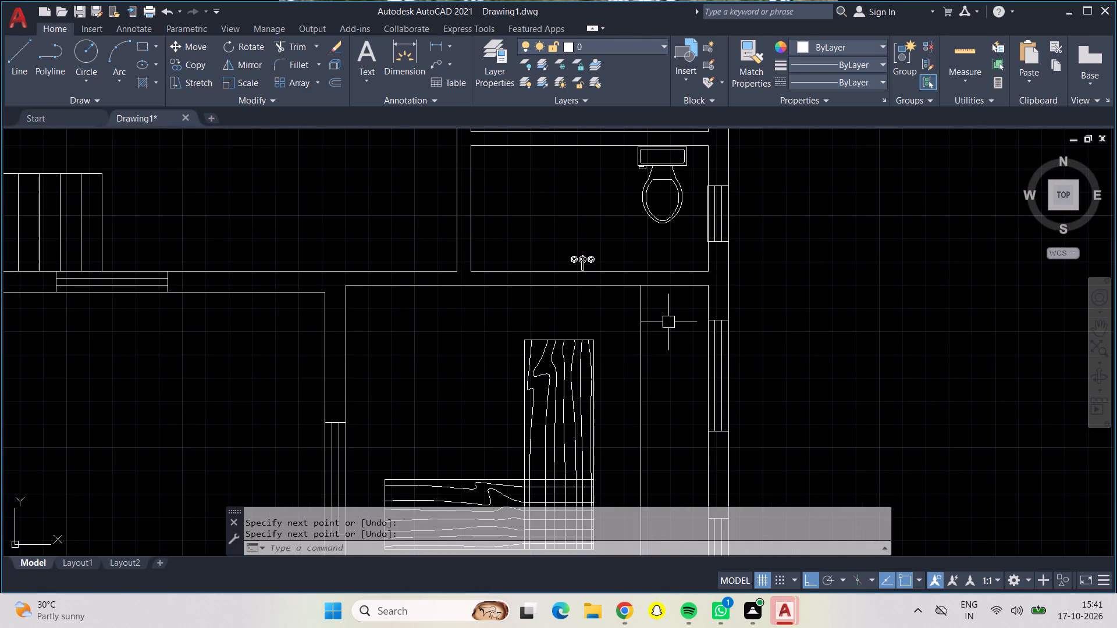
scroll(668, 319, up, 5)
scroll(673, 319, down, 1)
middle_drag(674, 319, 602, 379)
click(15, 59)
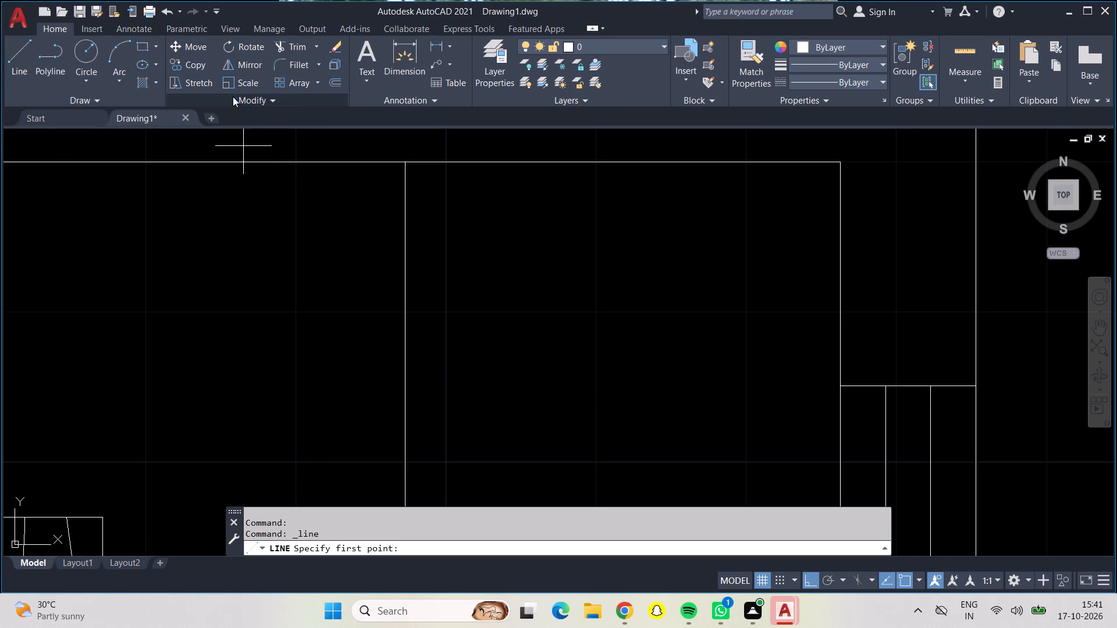
click(151, 44)
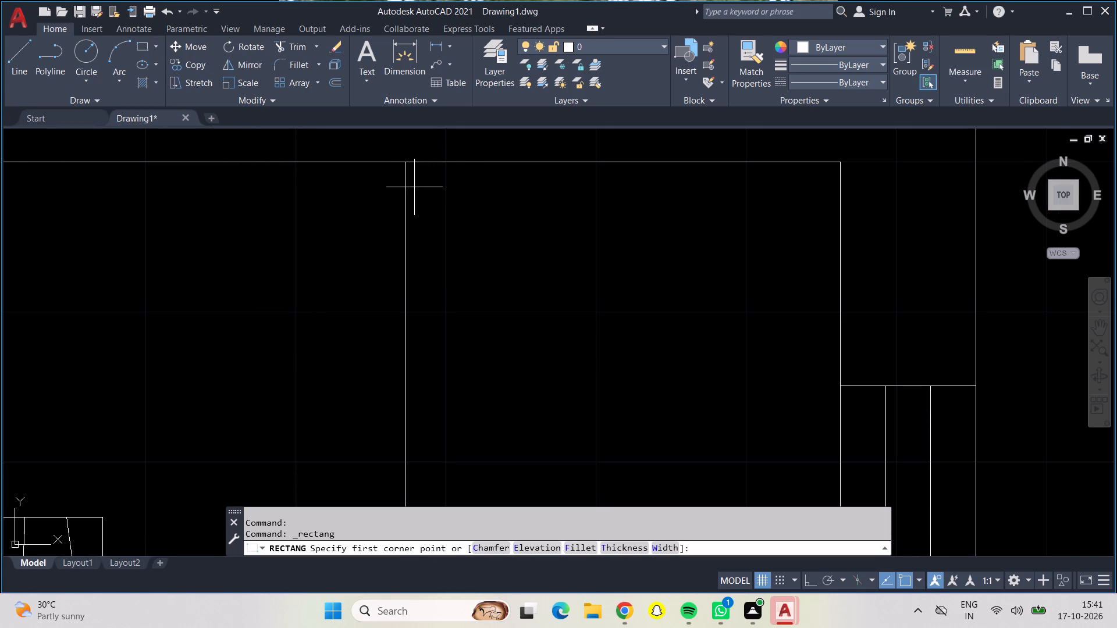
click(426, 192)
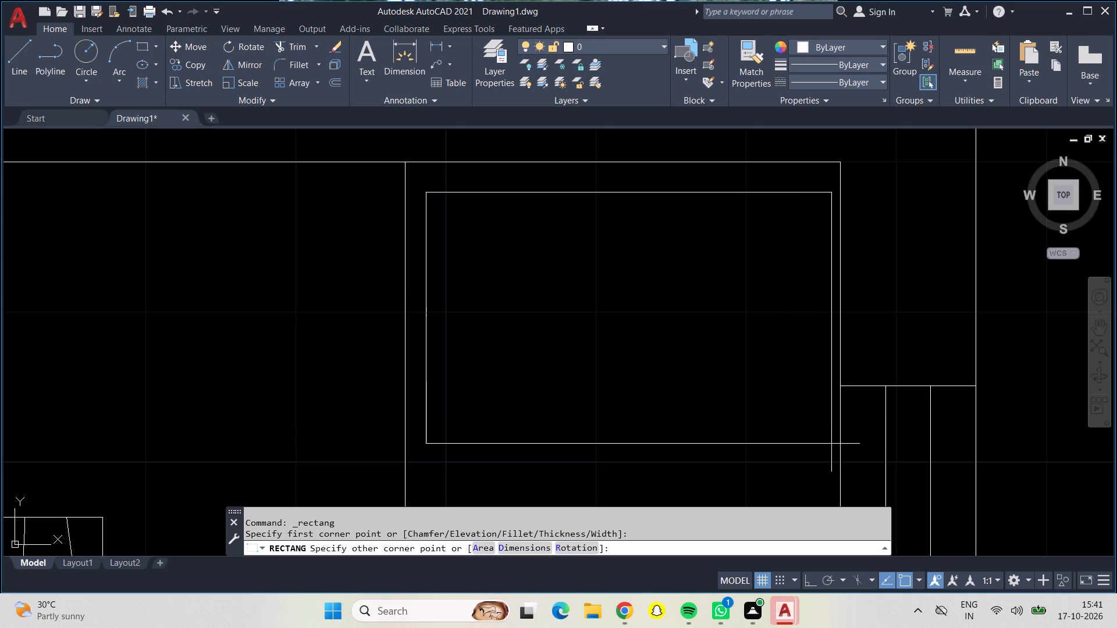
middle_drag(812, 444, 806, 409)
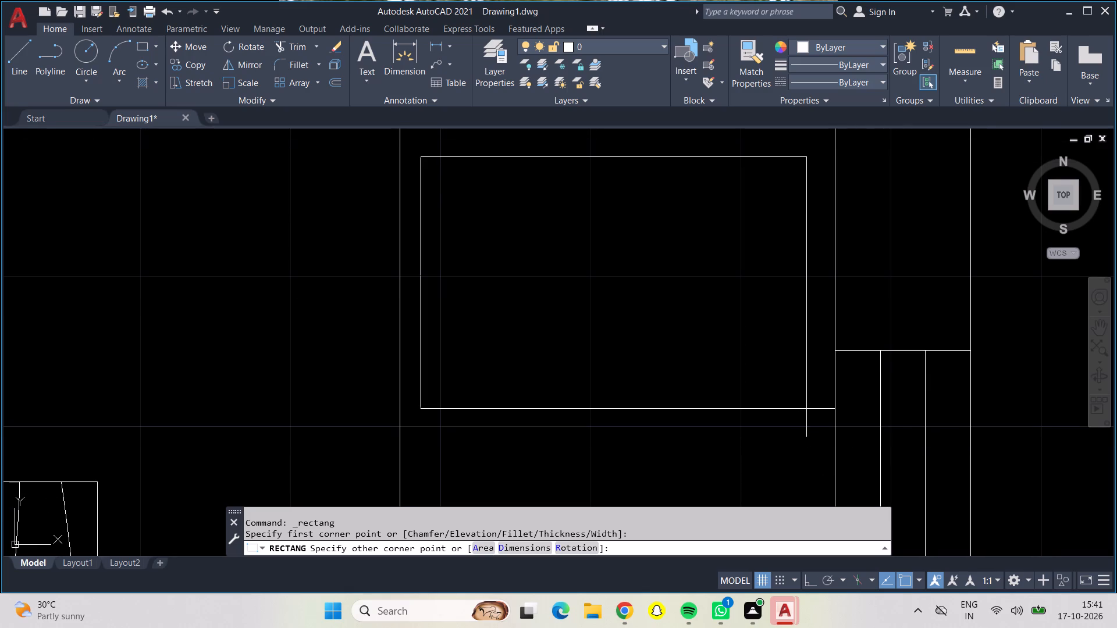
click(808, 420)
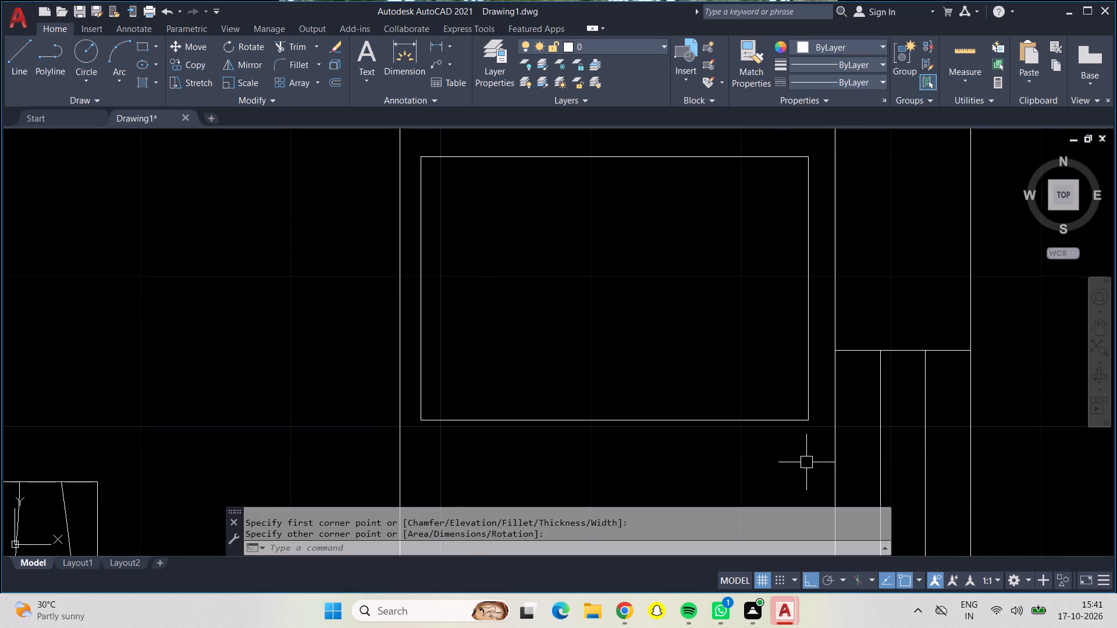
Copy the cushion rectangle straight south along the seat's east leg twice, at about 1'-8" and 3'-4", leaving narrow gaps.
scroll(773, 455, down, 2)
middle_drag(771, 456, 745, 347)
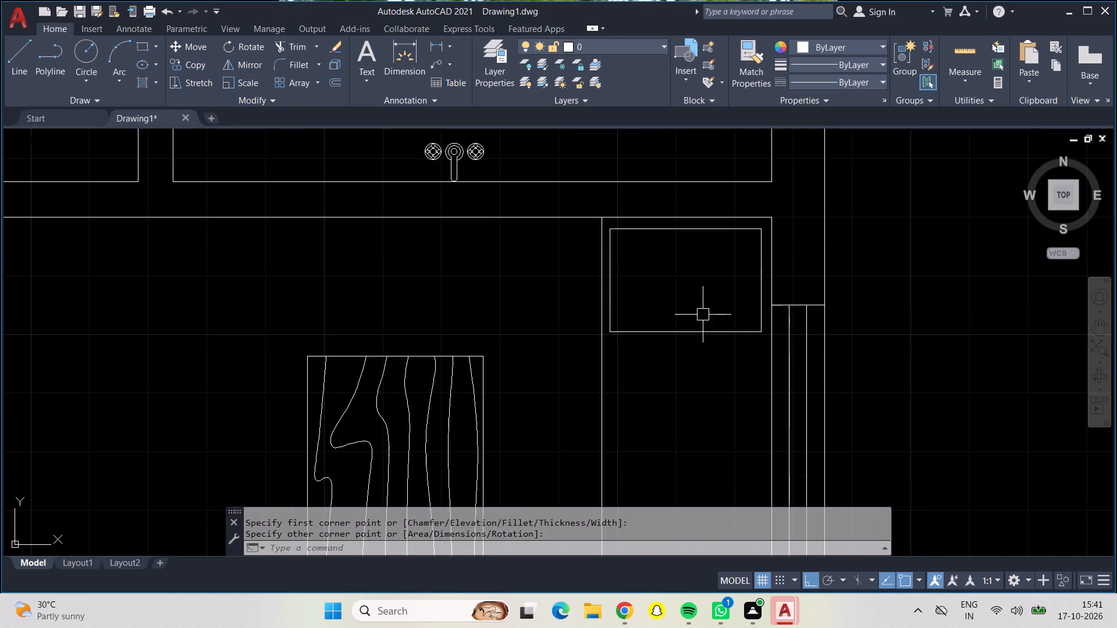
click(706, 333)
click(188, 67)
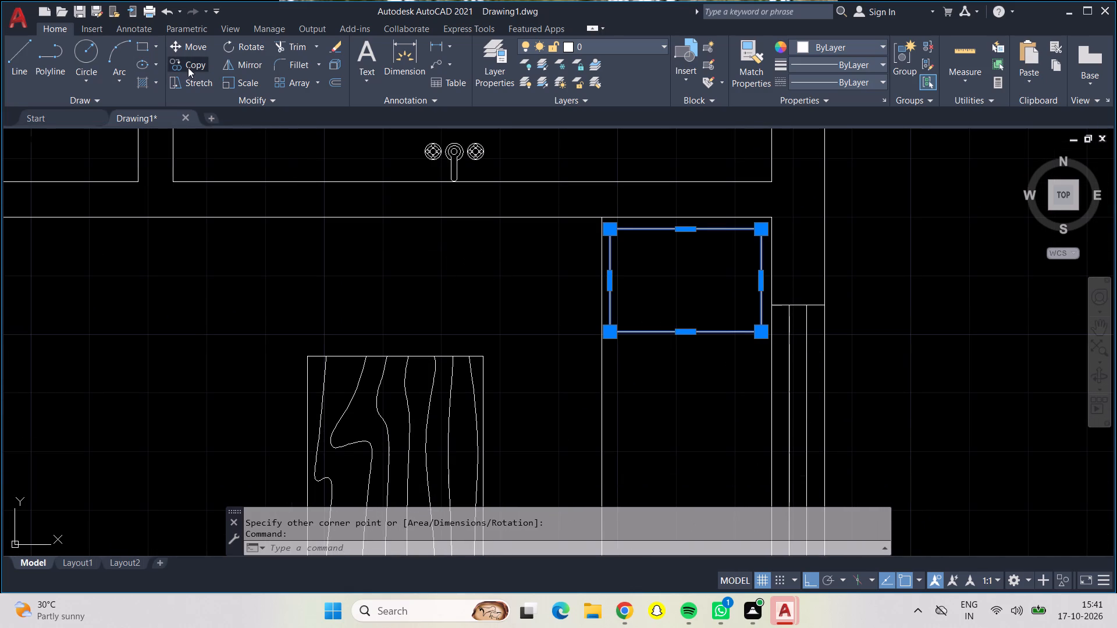
drag(695, 332, 695, 340)
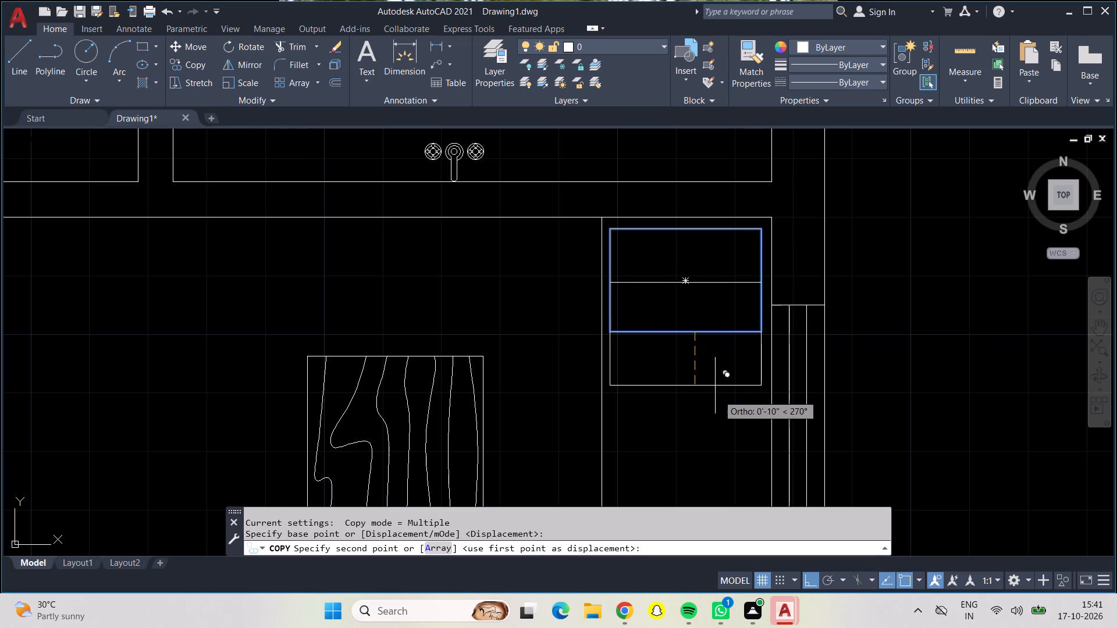
middle_drag(718, 454, 726, 397)
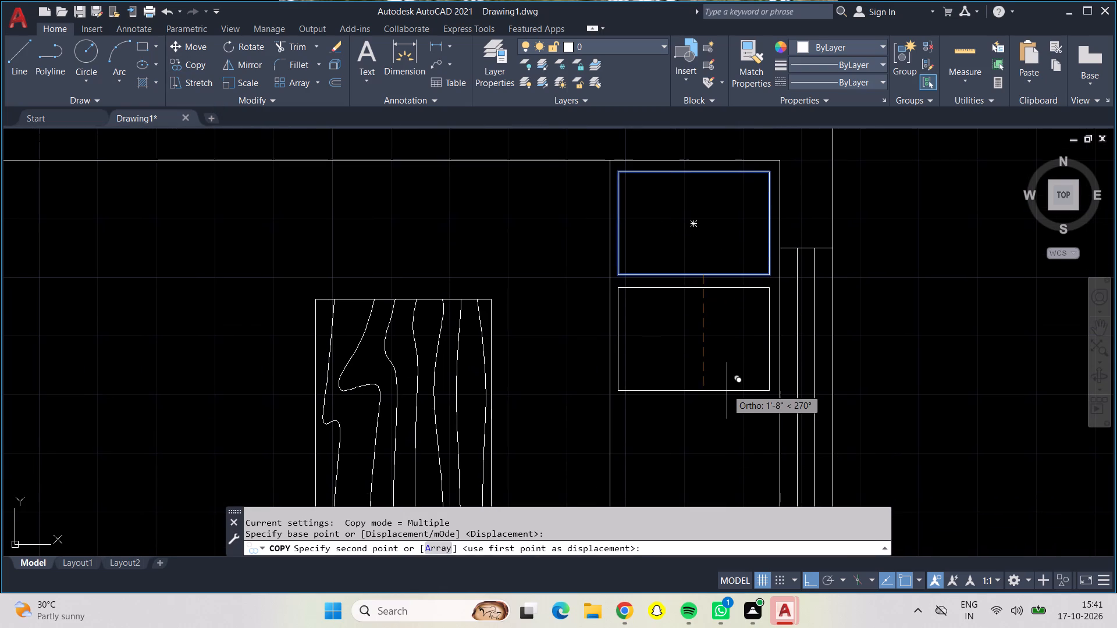
click(730, 392)
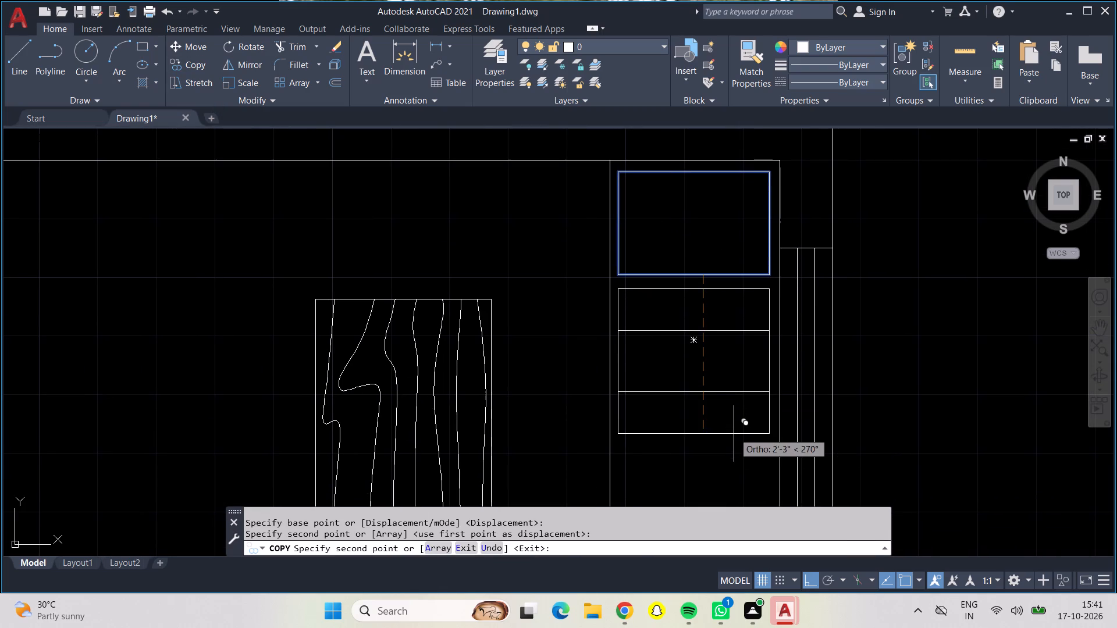
middle_drag(745, 504, 745, 454)
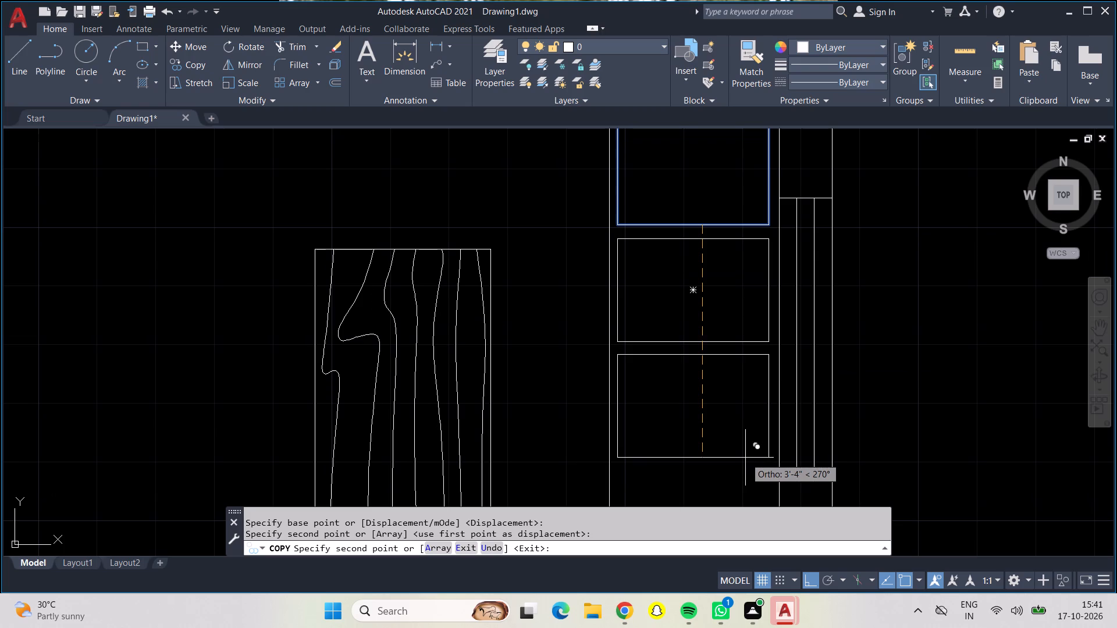
click(749, 459)
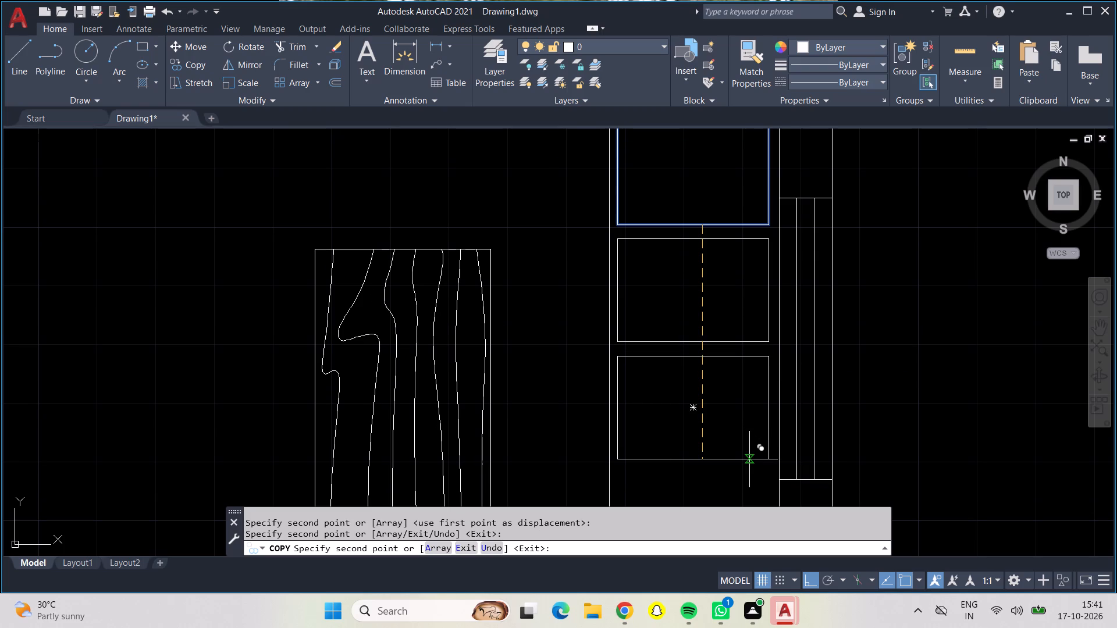
Place four more evenly spaced cushion copies straight south along the seat's east leg, the last about 10'-1" from the original.
middle_drag(749, 459, 754, 194)
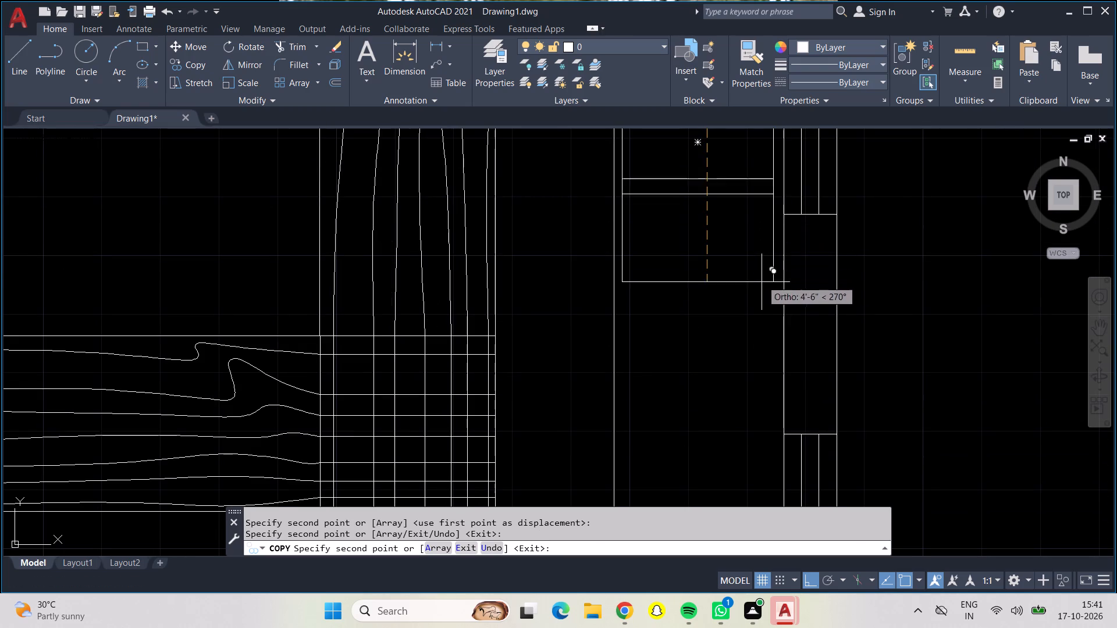
click(765, 312)
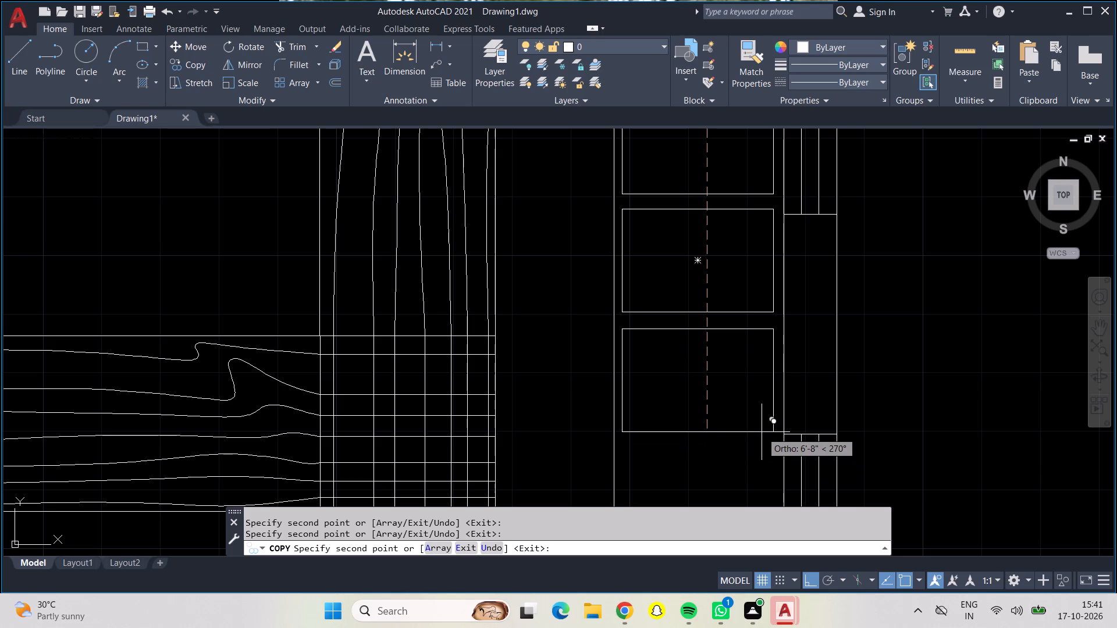
click(762, 432)
middle_drag(754, 487, 755, 341)
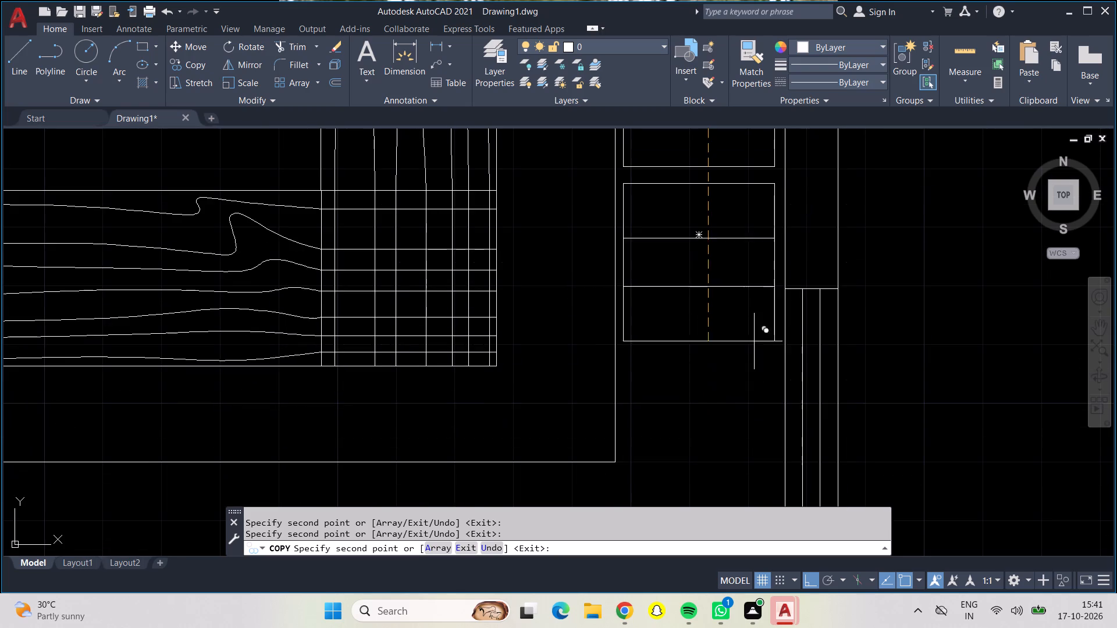
click(748, 408)
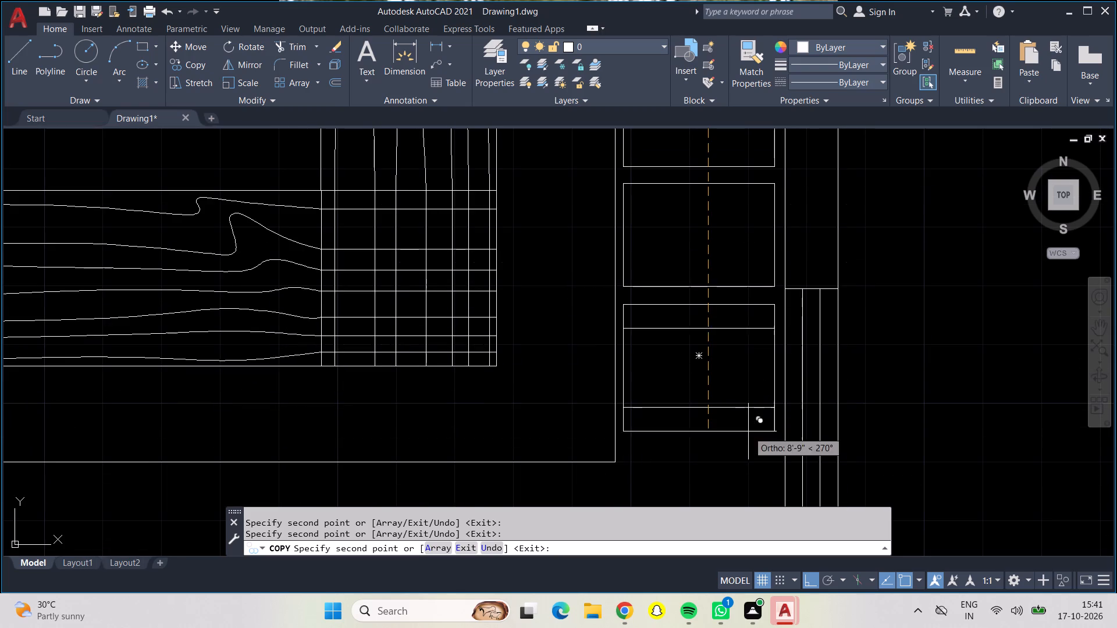
middle_drag(752, 501, 755, 367)
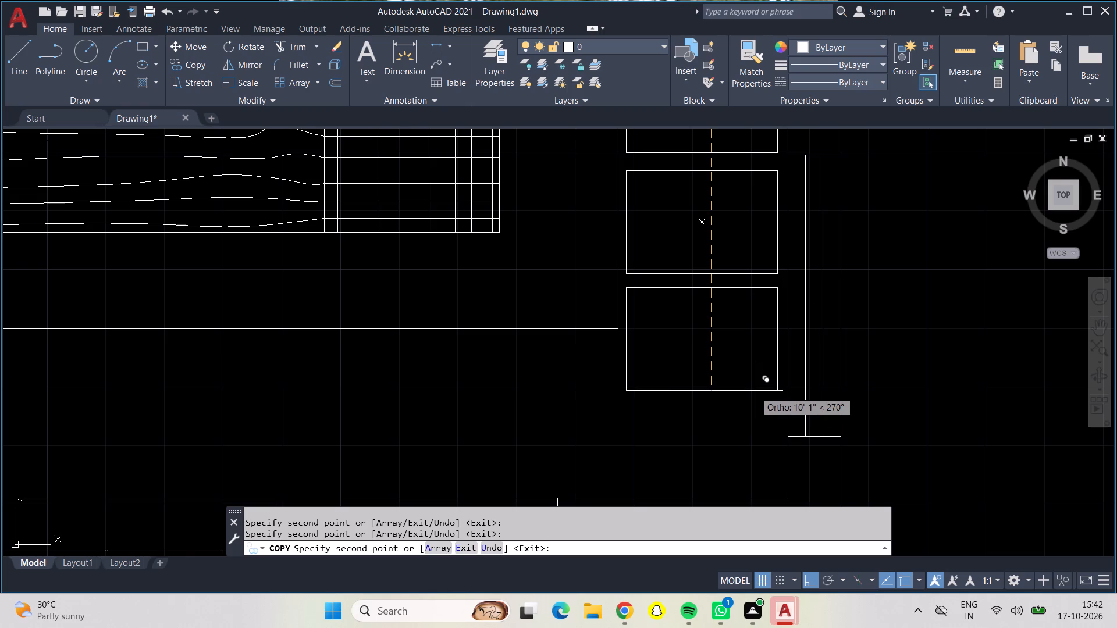
click(755, 391)
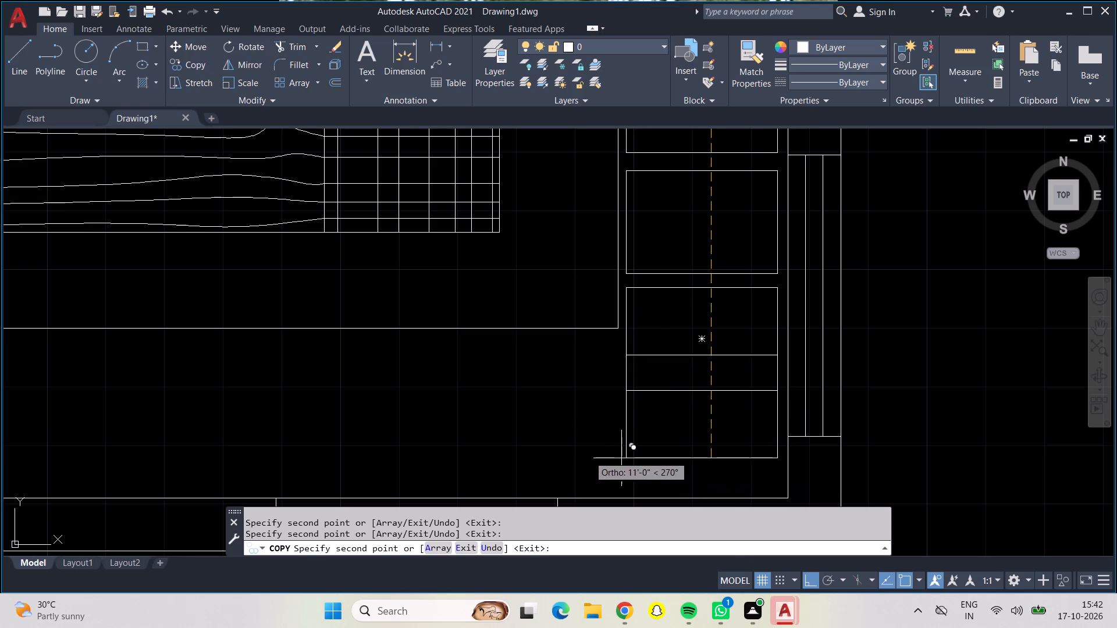
Place a seventh cushion copy with its southern edge on the room's south wall line, west of the cushion column.
middle_drag(605, 435, 608, 354)
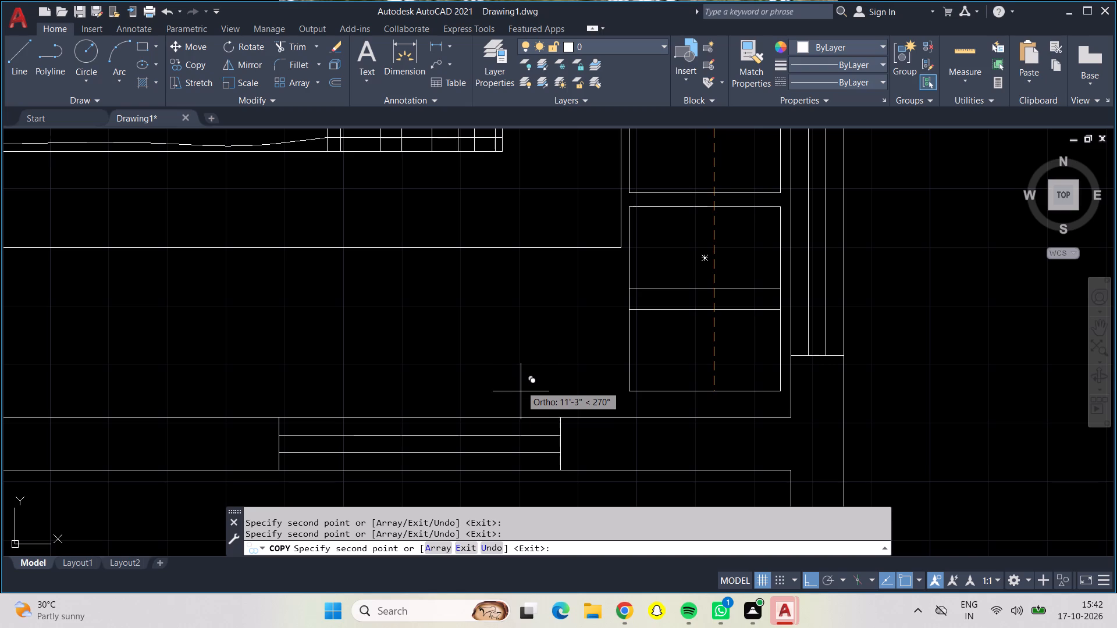
scroll(513, 429, up, 2)
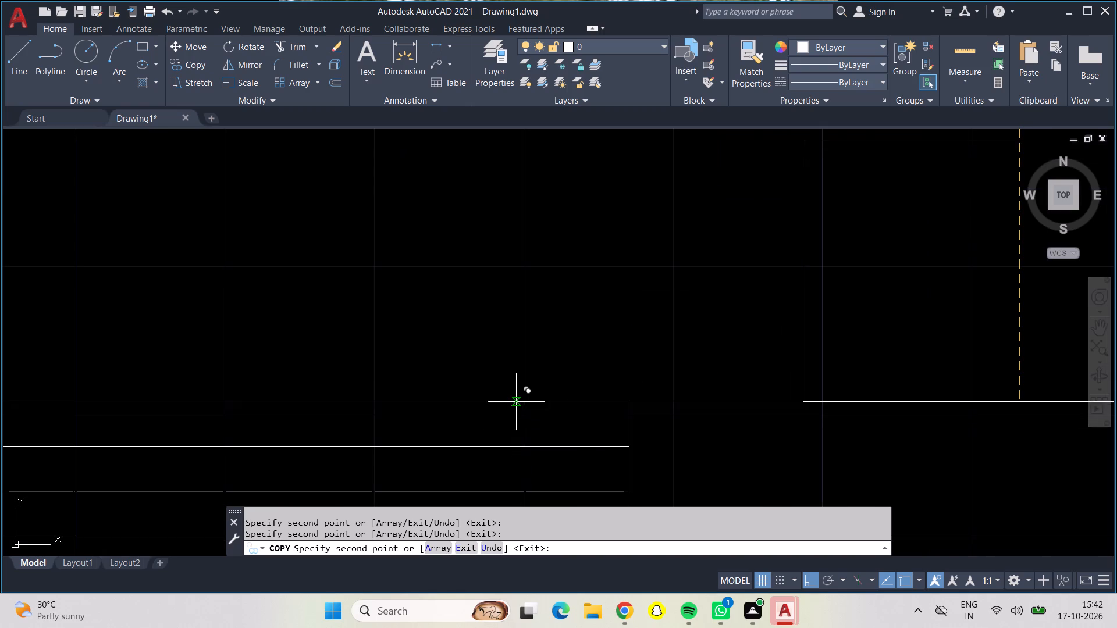
middle_drag(515, 402, 294, 499)
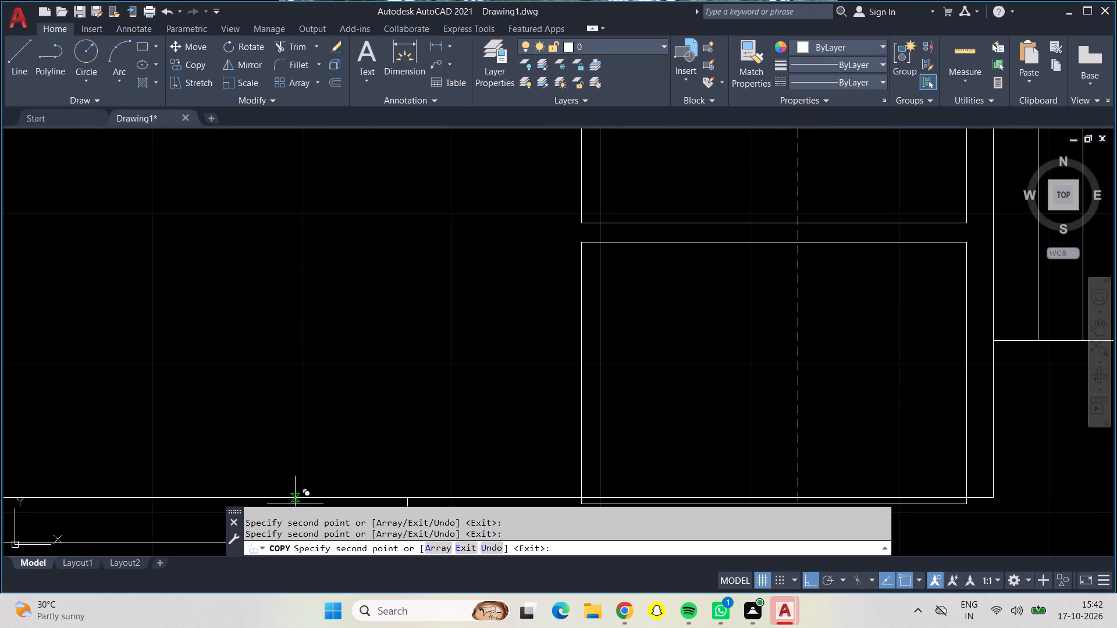
click(298, 504)
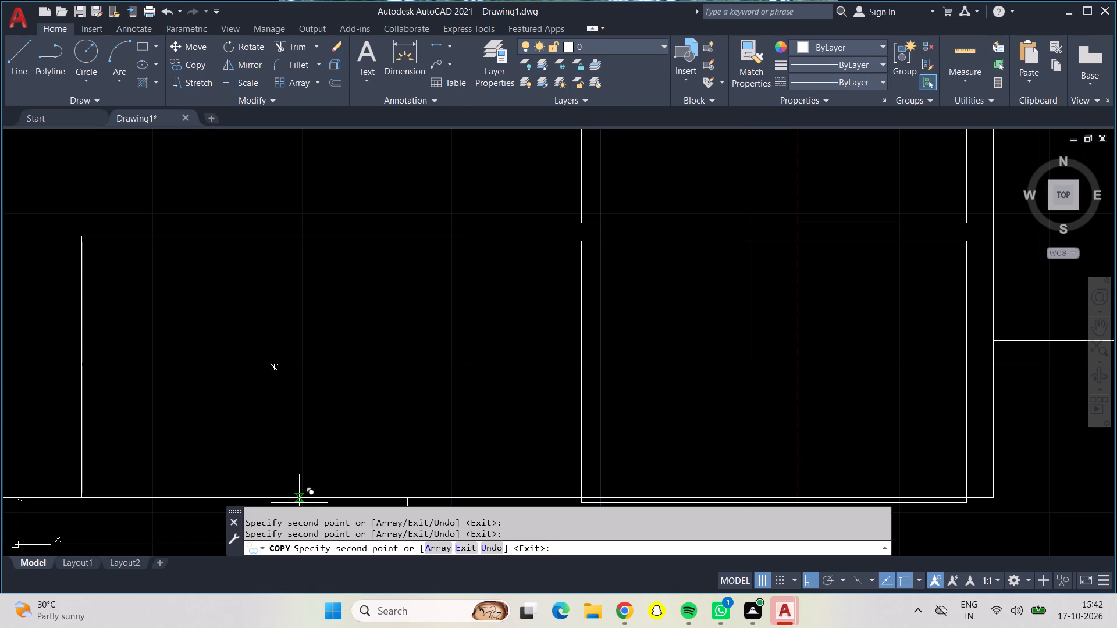
key(Return)
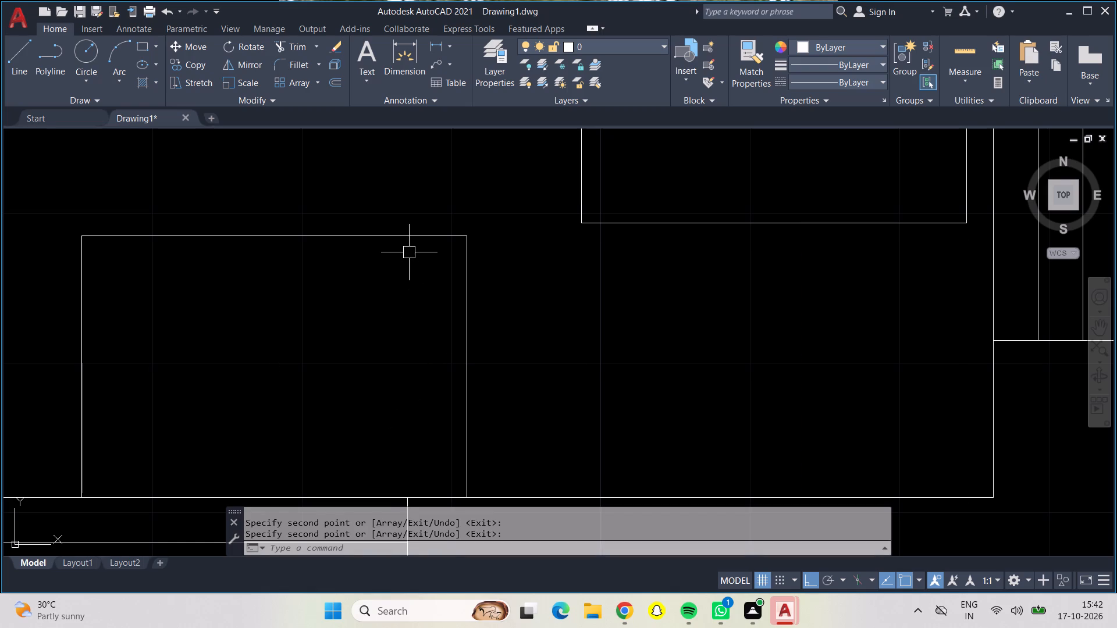
Move the seventh cushion copy horizontally east until it lines up beneath the cushion column at the seat's corner.
click(412, 230)
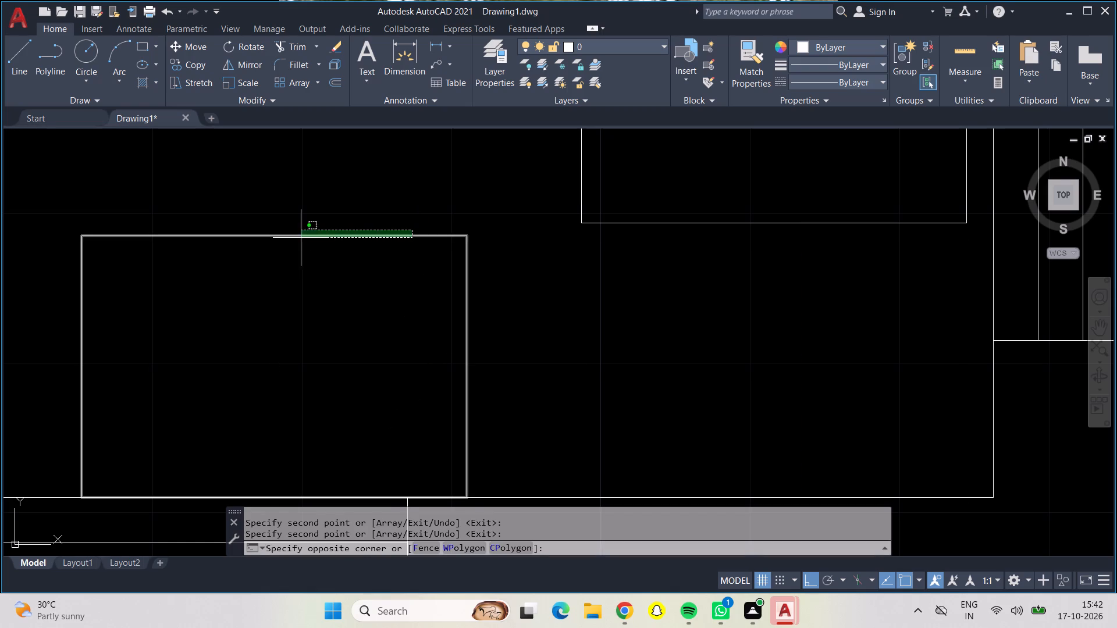
click(319, 263)
click(173, 44)
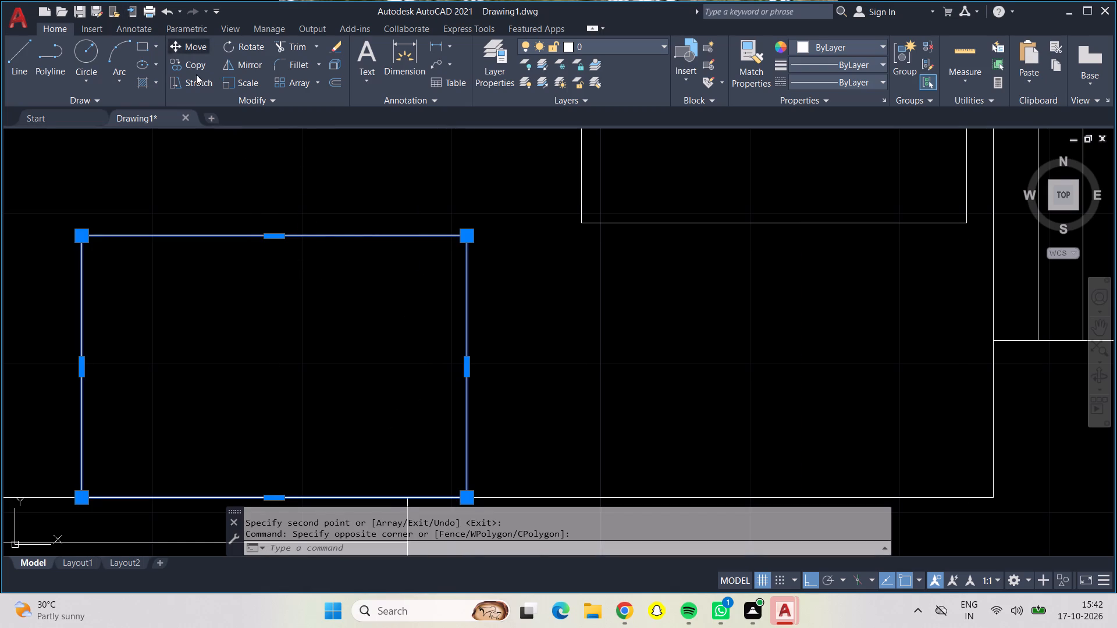
click(458, 386)
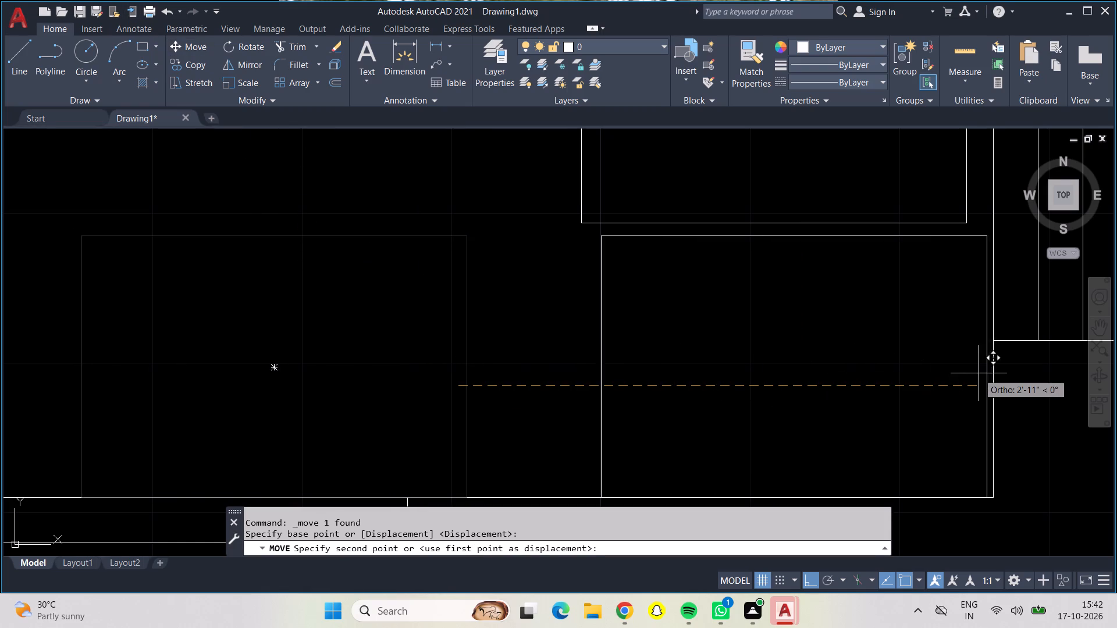
click(959, 374)
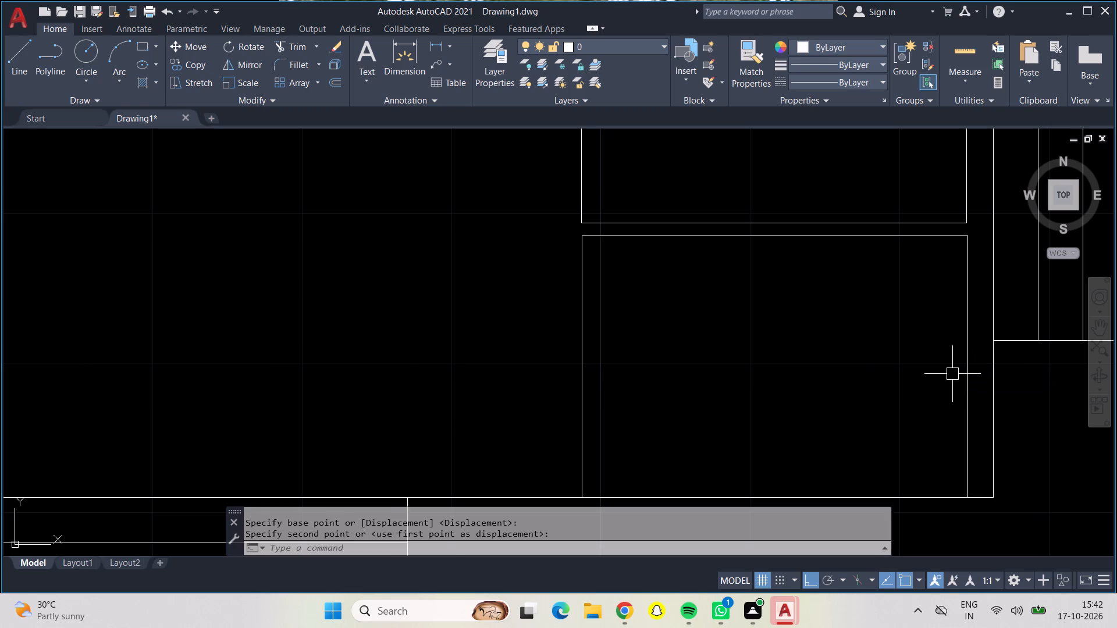
Draw a horizontal line across the southernmost cushion from its west edge to its east edge, slightly north of the wall line.
middle_drag(851, 392, 833, 269)
scroll(771, 313, down, 1)
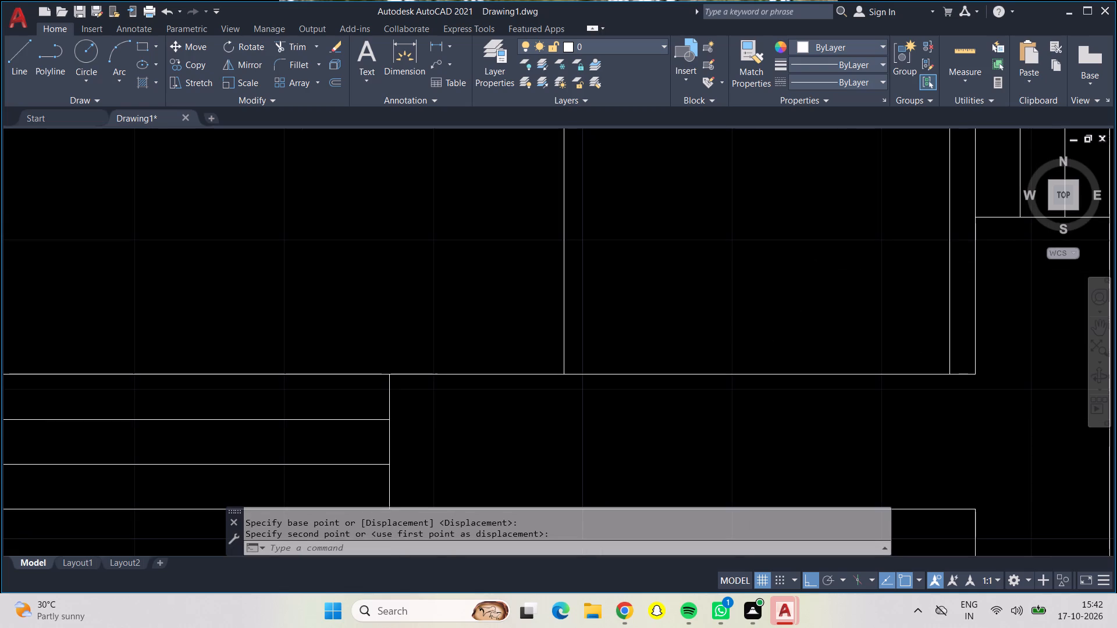
middle_drag(776, 292, 776, 356)
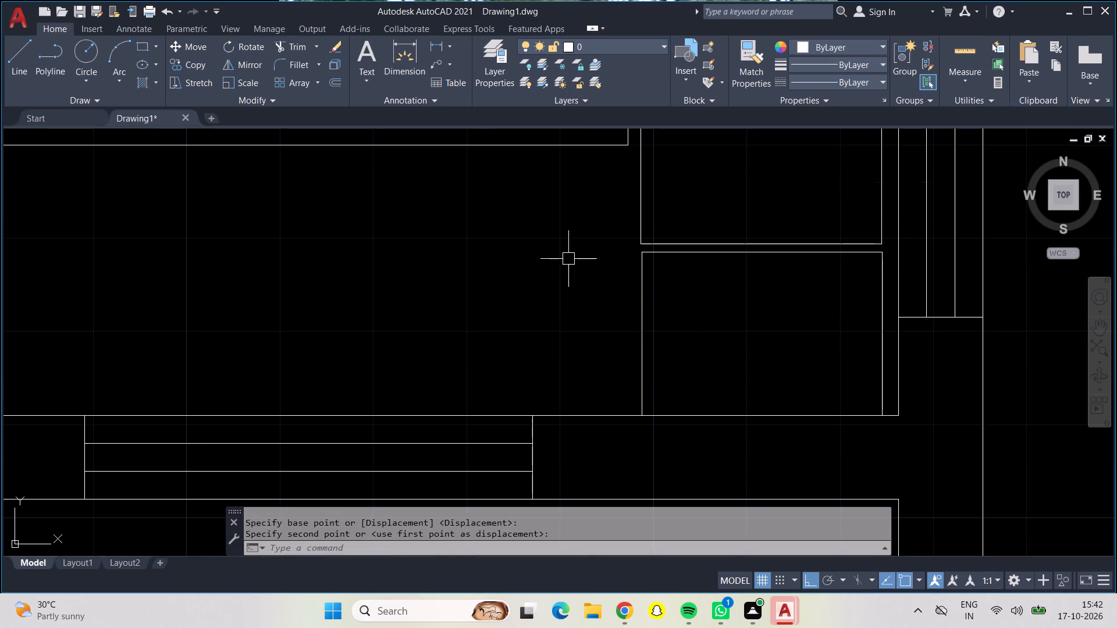
click(15, 52)
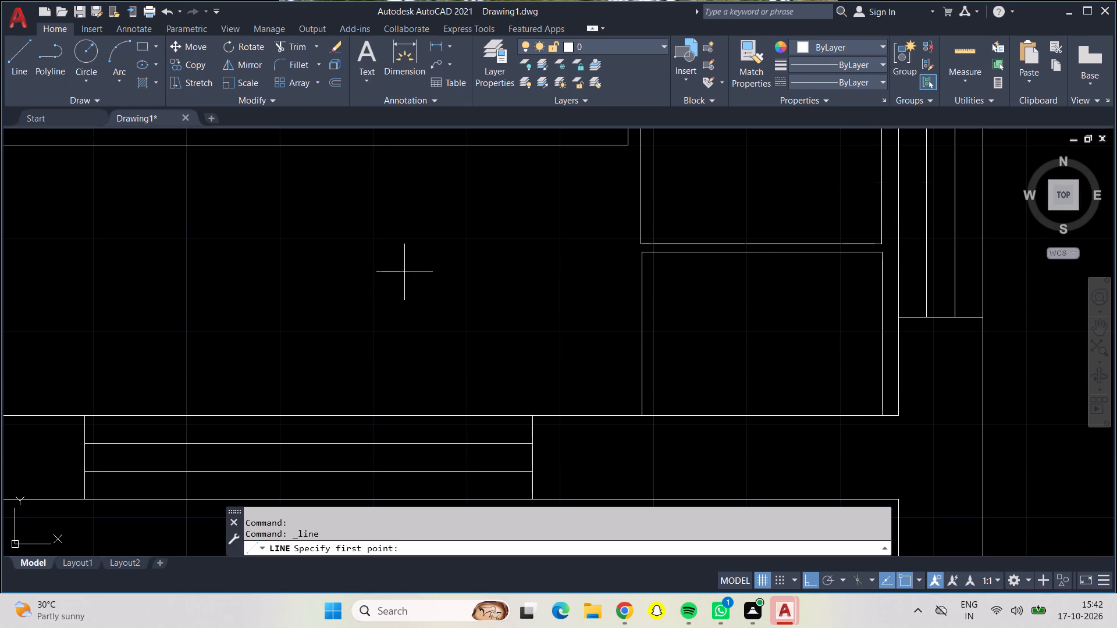
scroll(657, 388, up, 2)
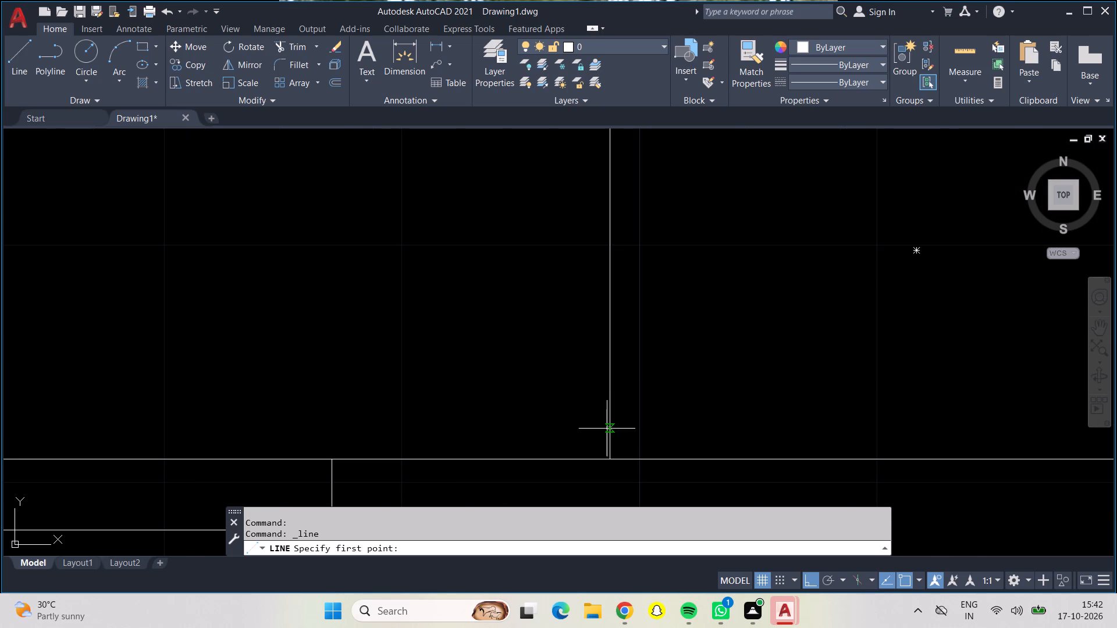
drag(611, 433, 618, 433)
scroll(862, 410, down, 1)
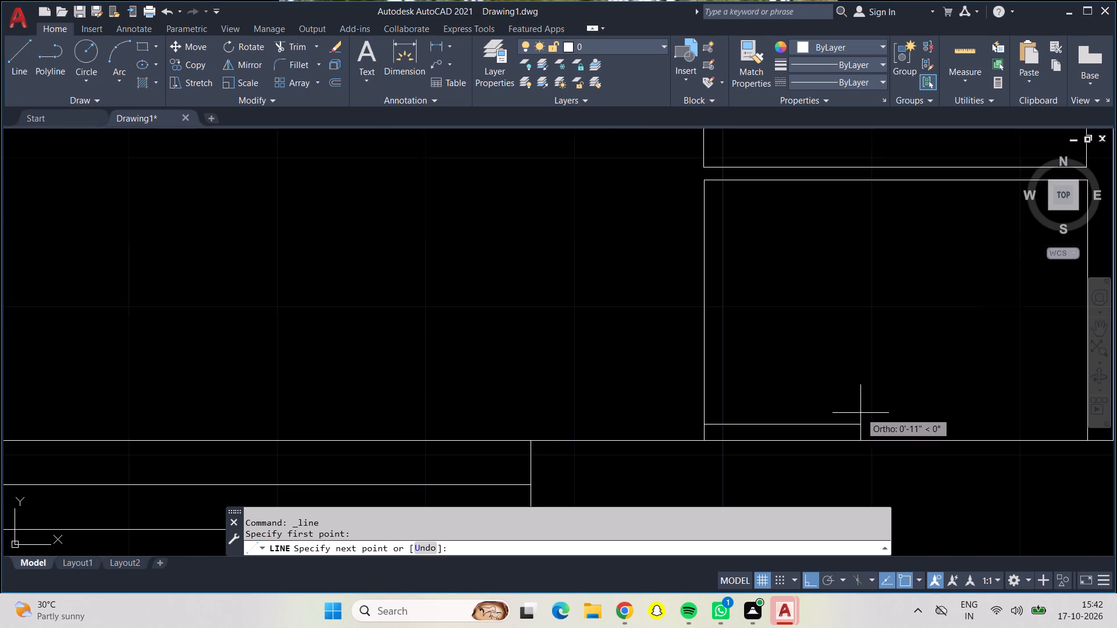
middle_drag(860, 414, 595, 430)
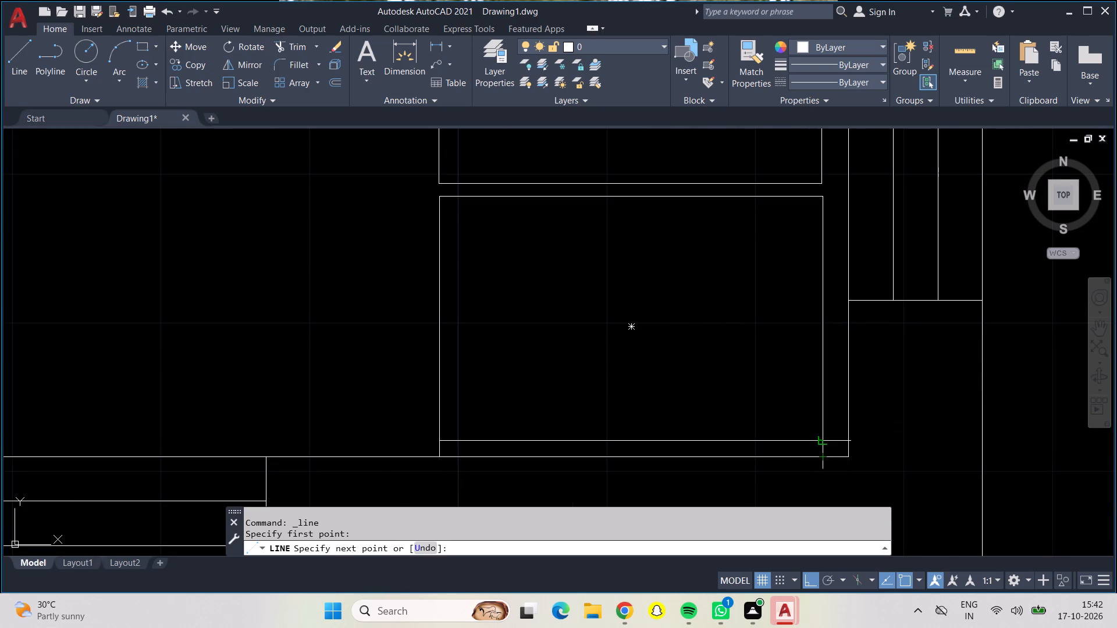
click(826, 437)
key(Return)
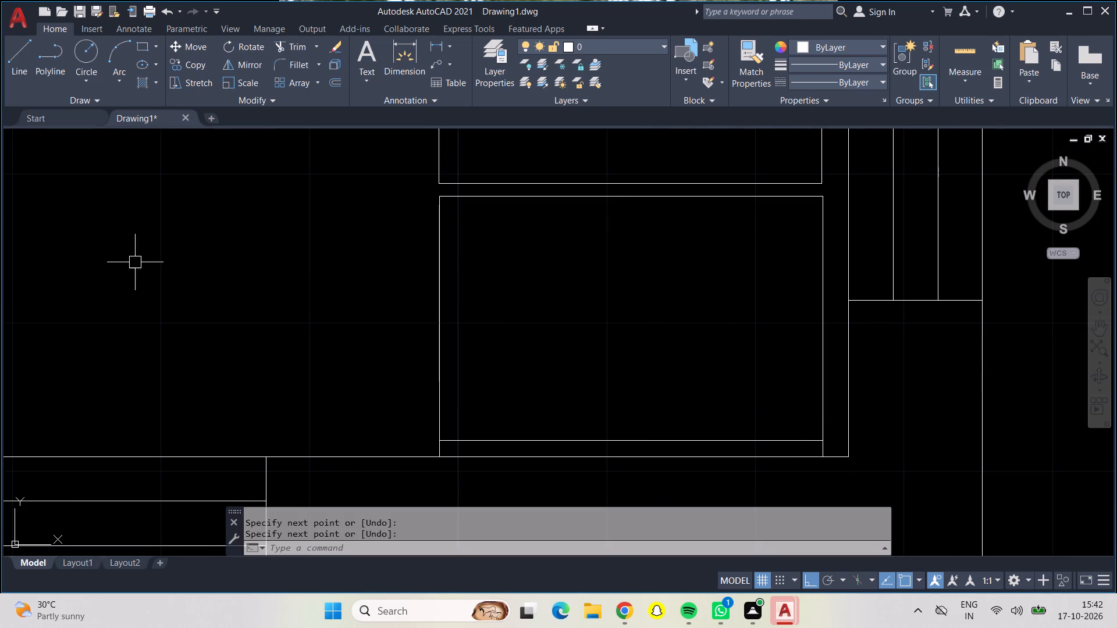
Trim the west and east edges of the southernmost cushion where they extend south past its new horizontal line.
click(291, 47)
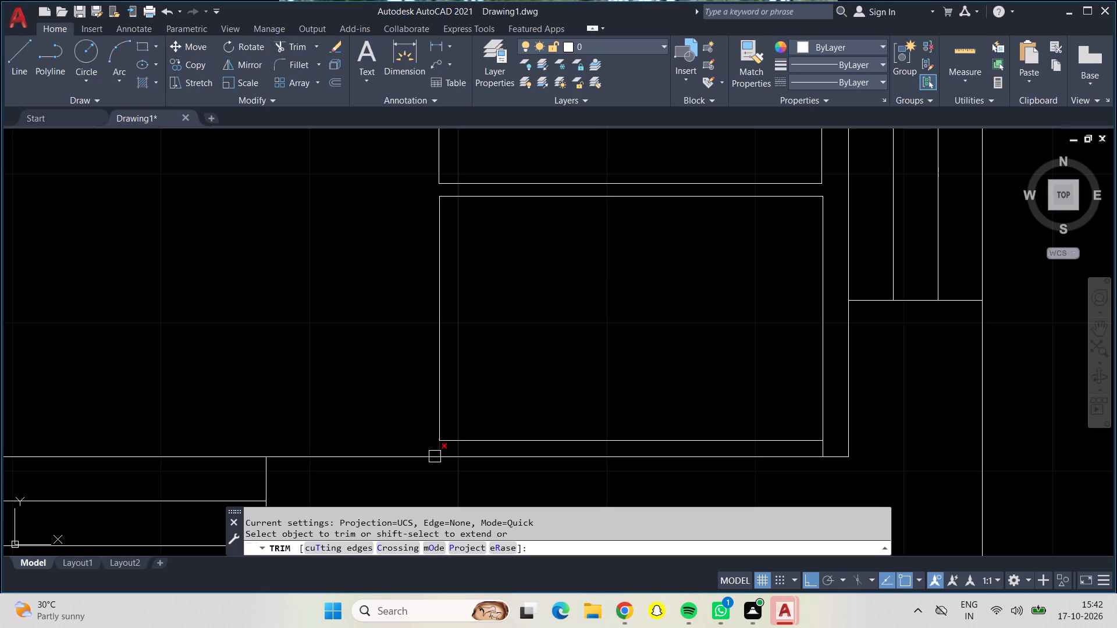
scroll(433, 461, up, 1)
scroll(433, 461, down, 1)
scroll(433, 461, up, 1)
click(444, 441)
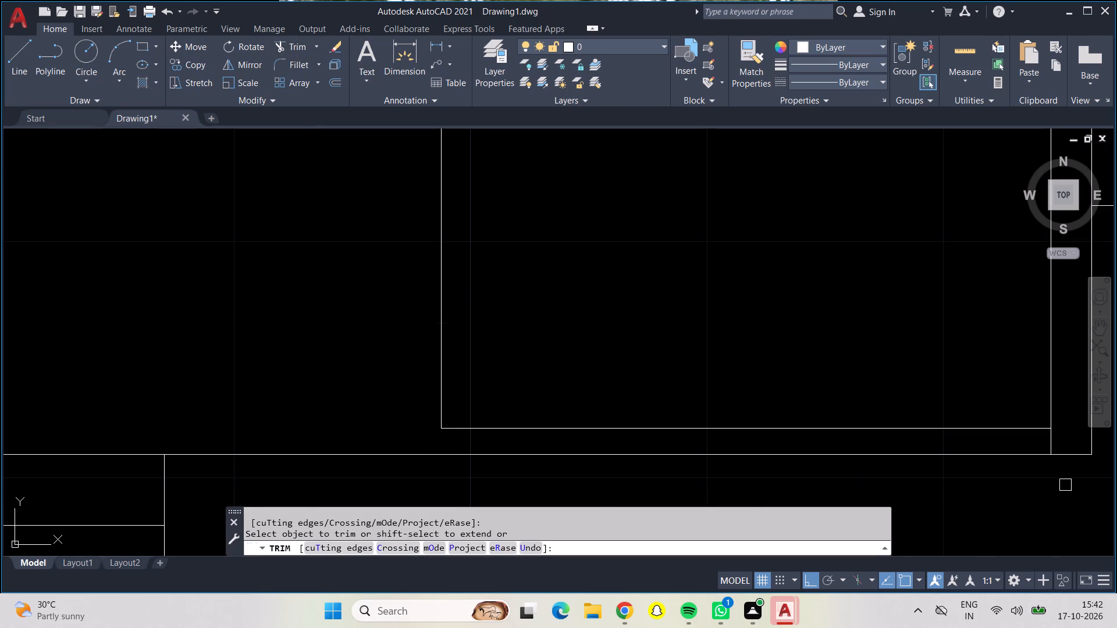
click(1050, 449)
scroll(921, 395, down, 2)
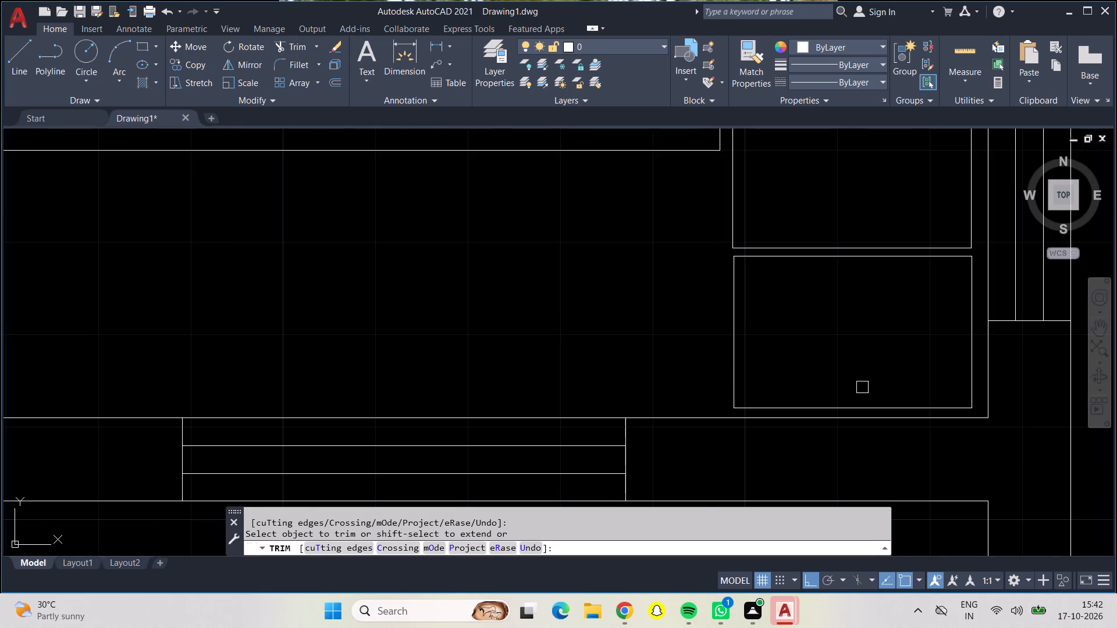
scroll(633, 355, down, 1)
middle_drag(633, 355, 756, 427)
scroll(756, 418, down, 2)
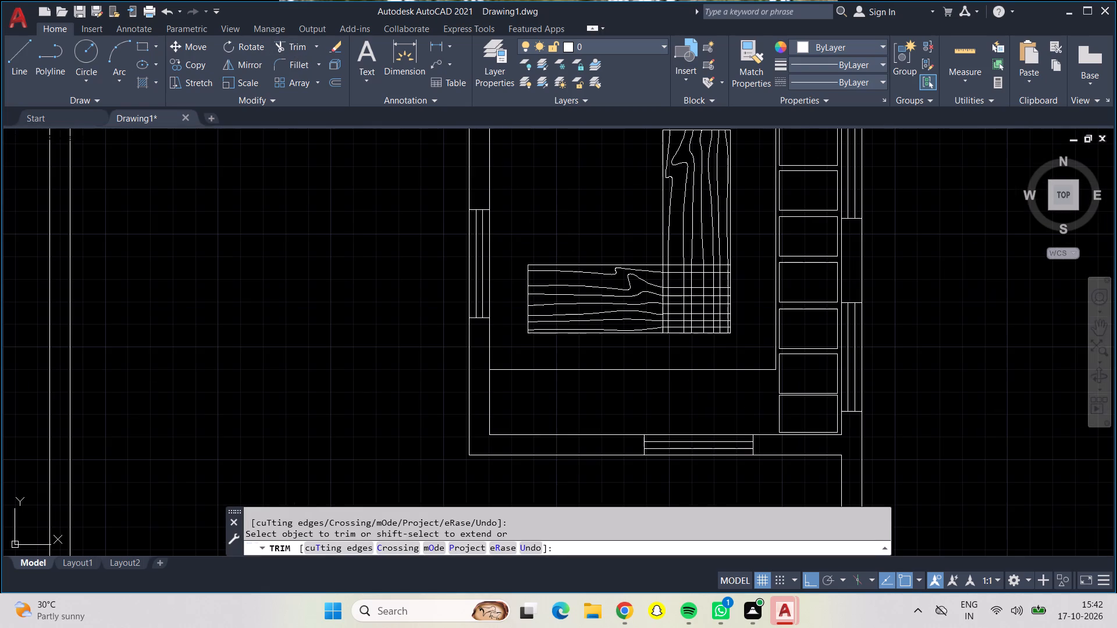
middle_drag(752, 414, 803, 473)
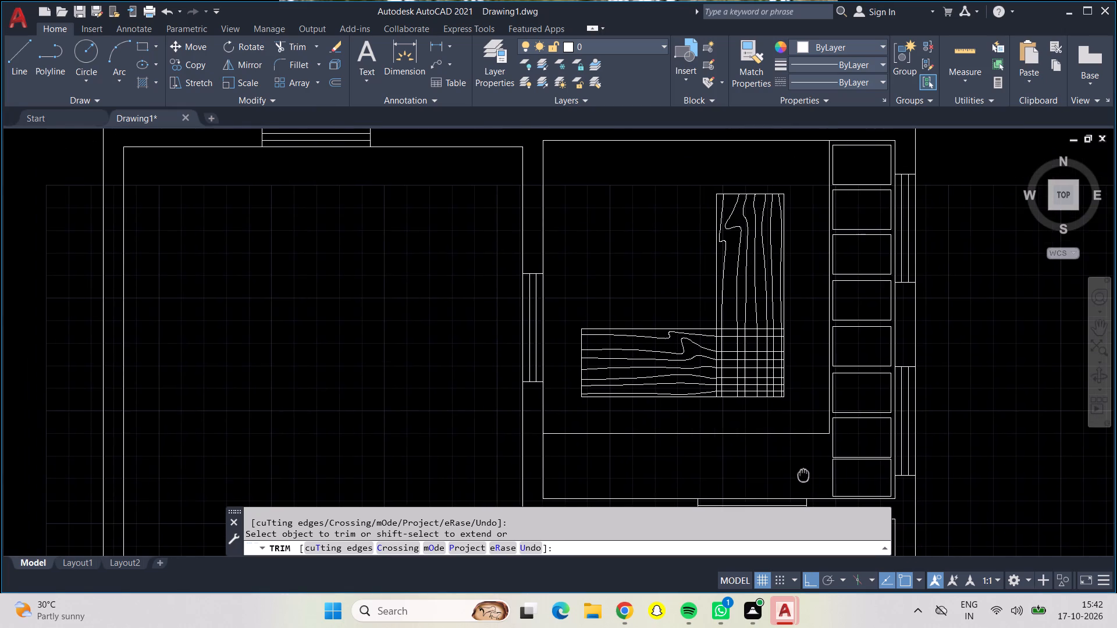
middle_drag(803, 473, 810, 405)
key(Return)
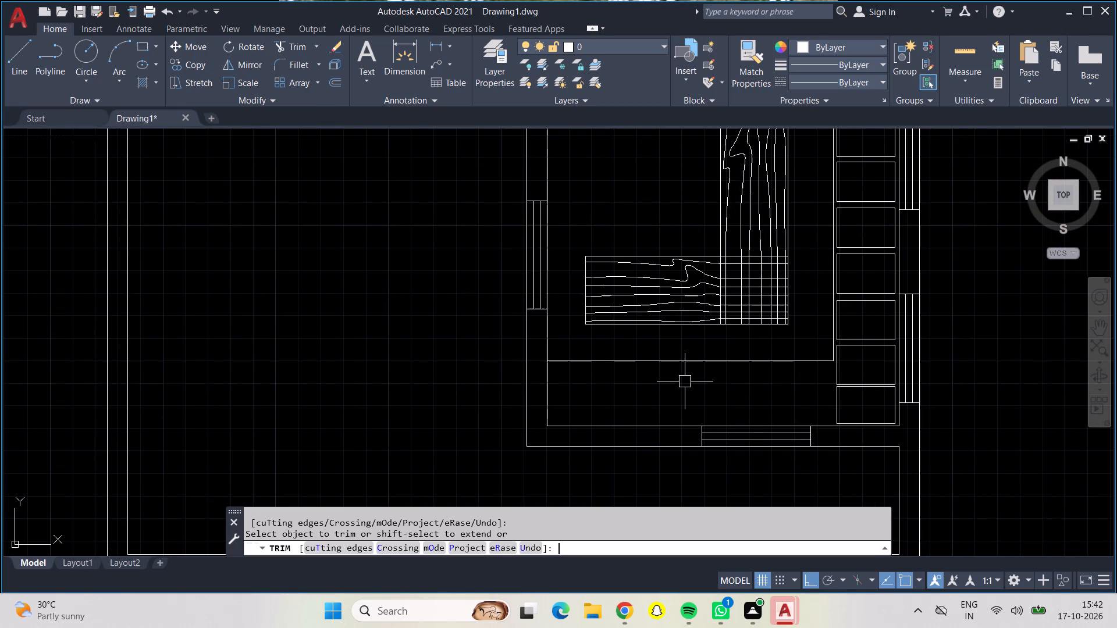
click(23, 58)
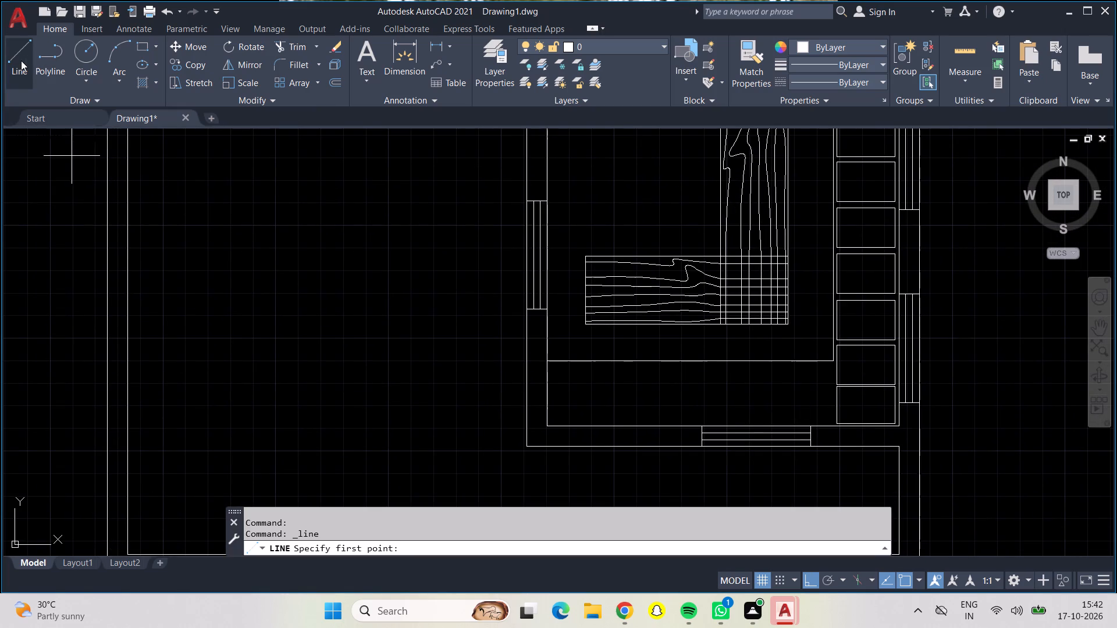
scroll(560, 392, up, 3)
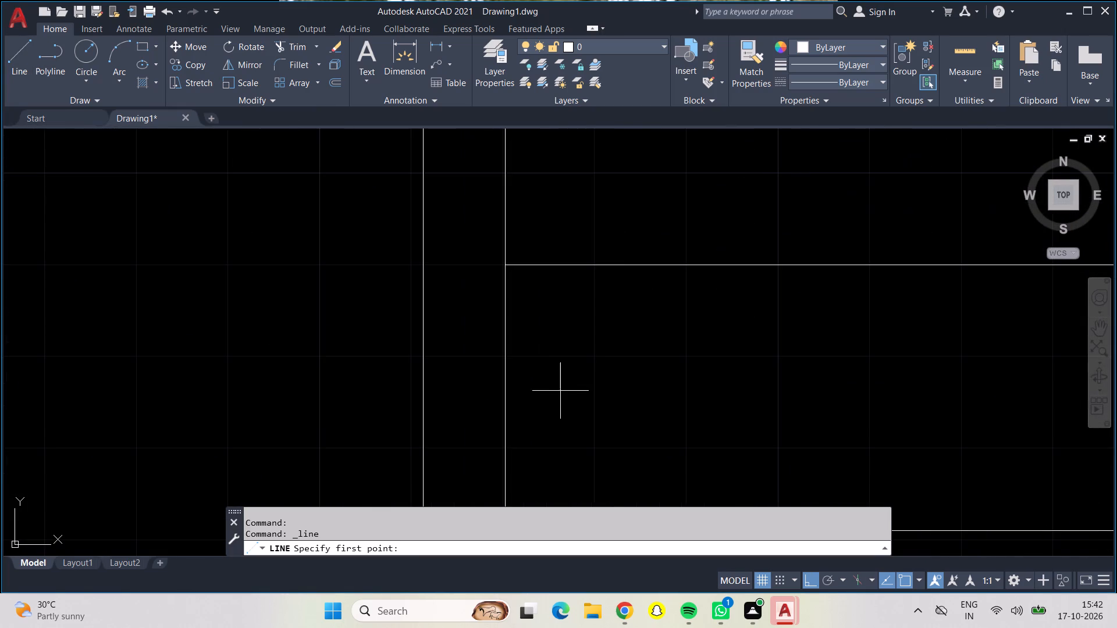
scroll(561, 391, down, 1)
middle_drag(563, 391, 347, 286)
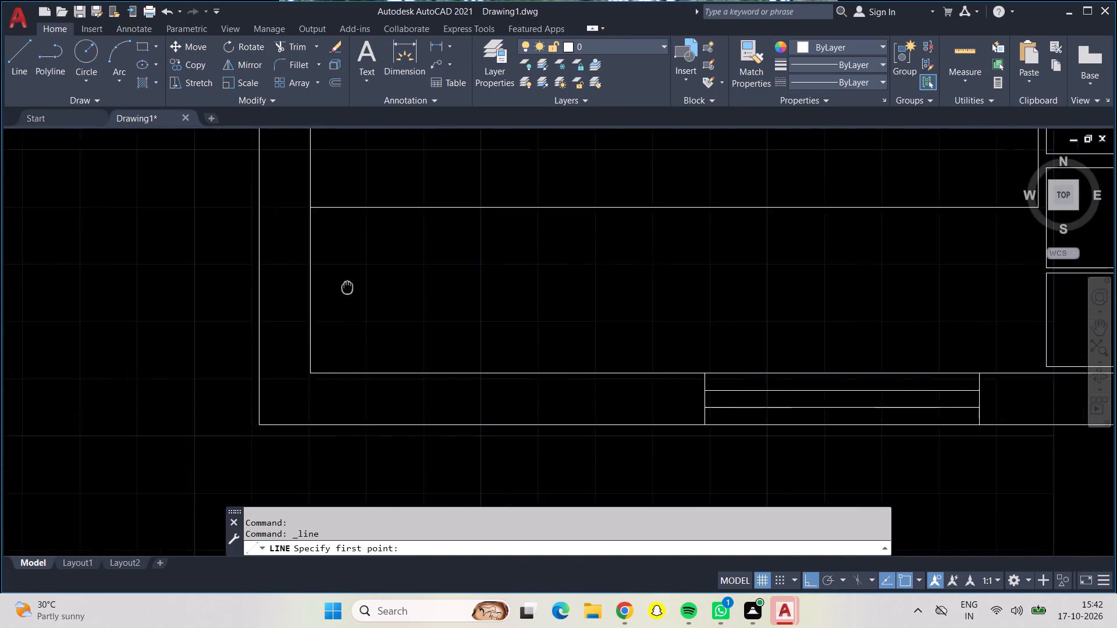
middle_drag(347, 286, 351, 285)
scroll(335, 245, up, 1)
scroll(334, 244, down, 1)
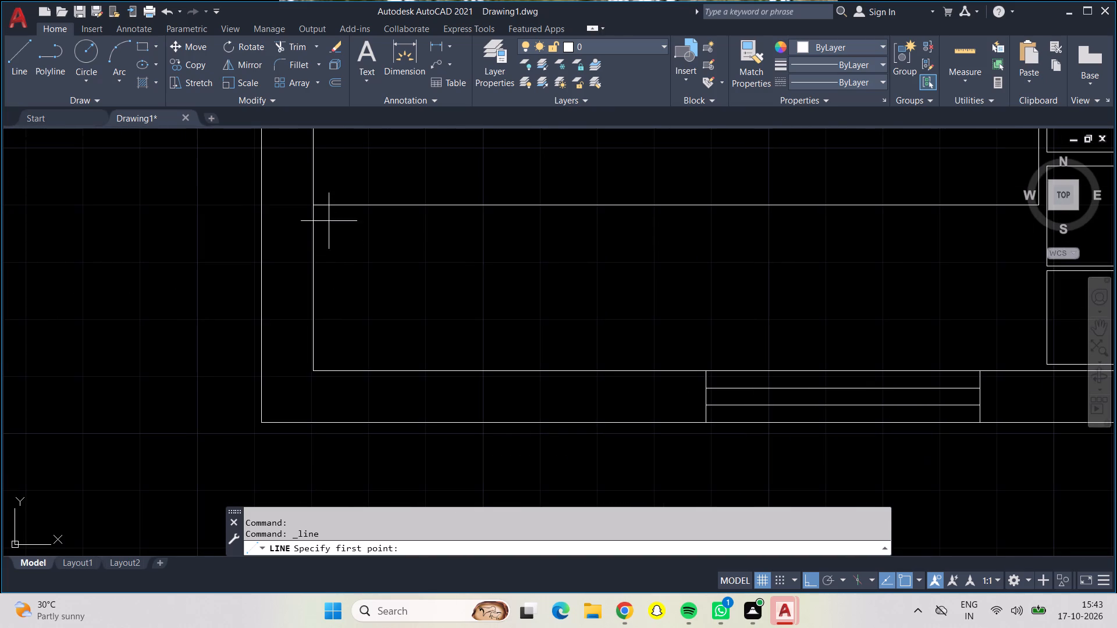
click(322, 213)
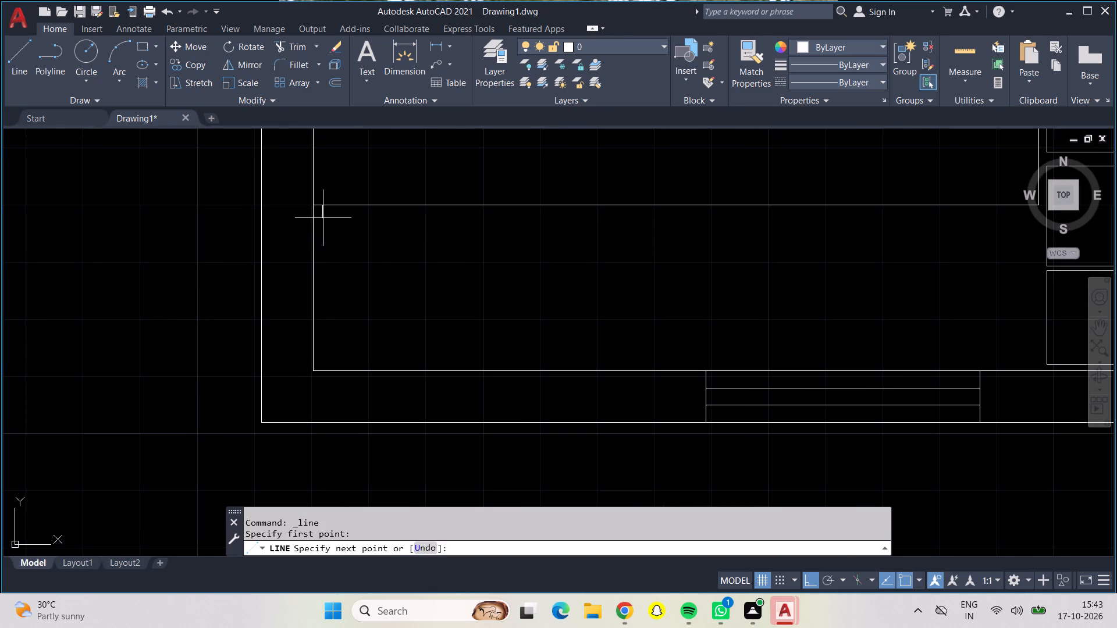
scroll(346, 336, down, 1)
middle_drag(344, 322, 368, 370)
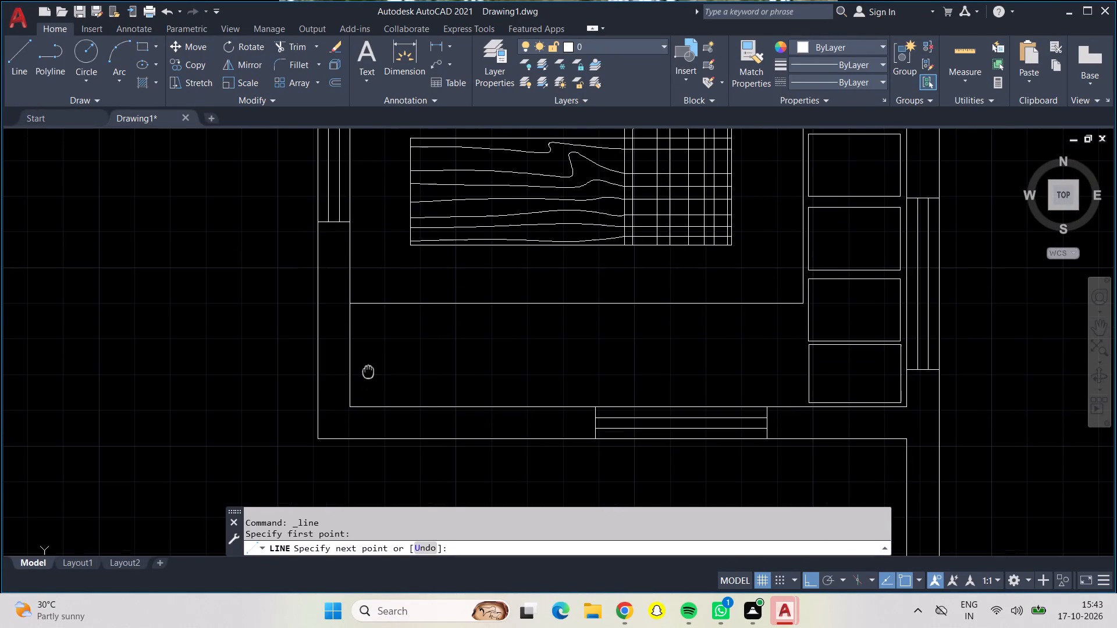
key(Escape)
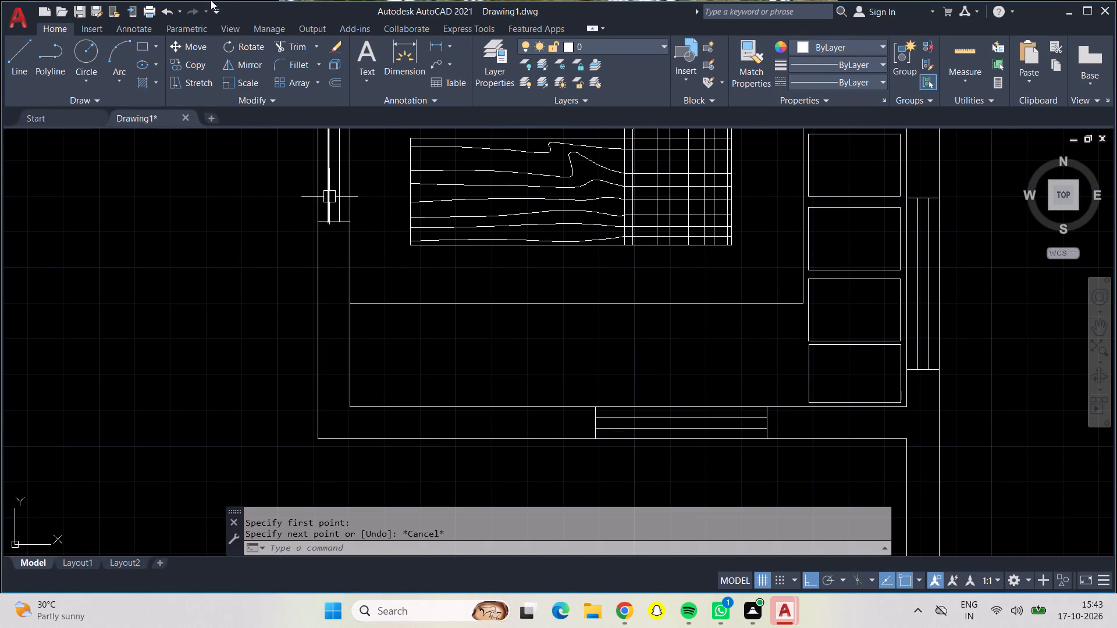
Draw a rectangular cushion at the west end of the seat's south leg, slightly inset from the seat edge and the walls.
drag(143, 45, 147, 35)
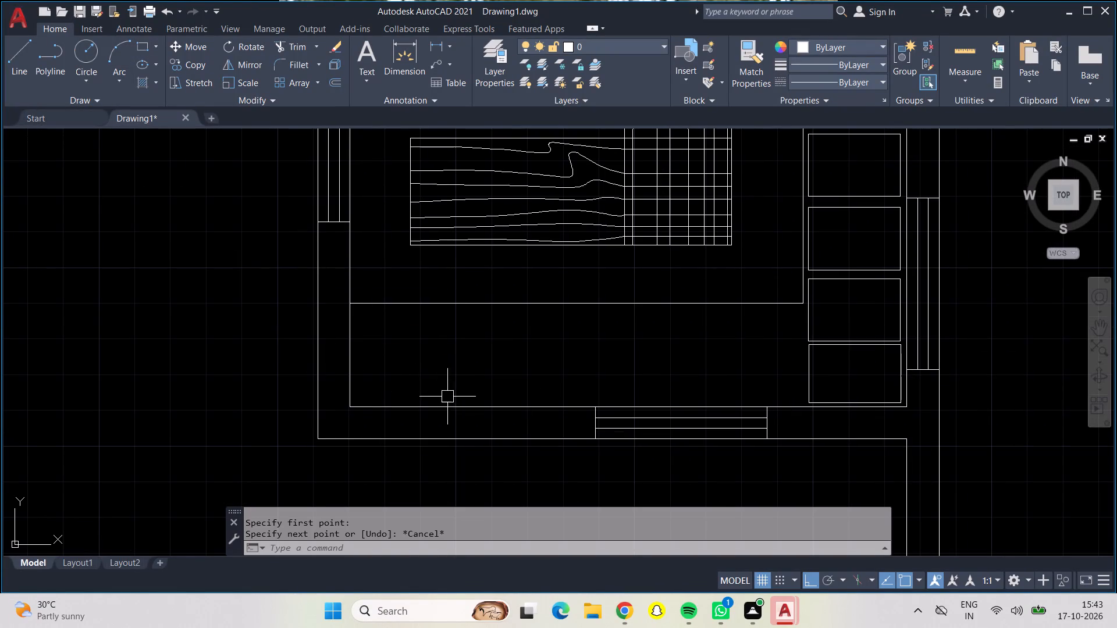
scroll(394, 354, down, 1)
scroll(394, 354, up, 1)
scroll(394, 354, down, 1)
scroll(384, 346, up, 3)
scroll(380, 343, down, 1)
scroll(377, 335, up, 1)
scroll(377, 335, down, 1)
scroll(376, 335, up, 1)
middle_drag(376, 335, 394, 270)
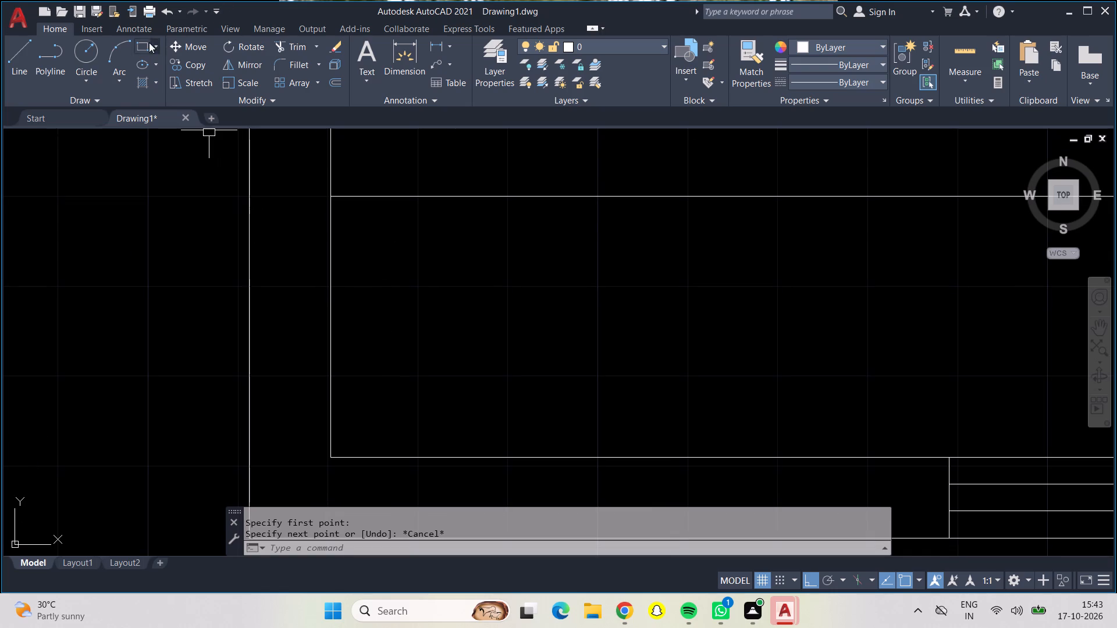
click(140, 48)
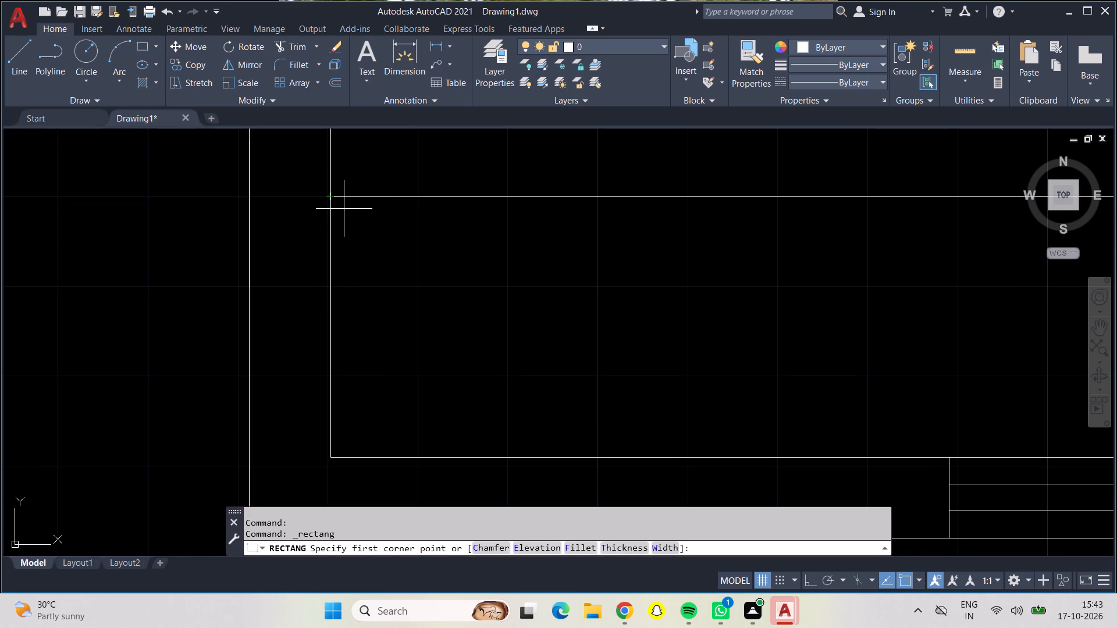
click(341, 205)
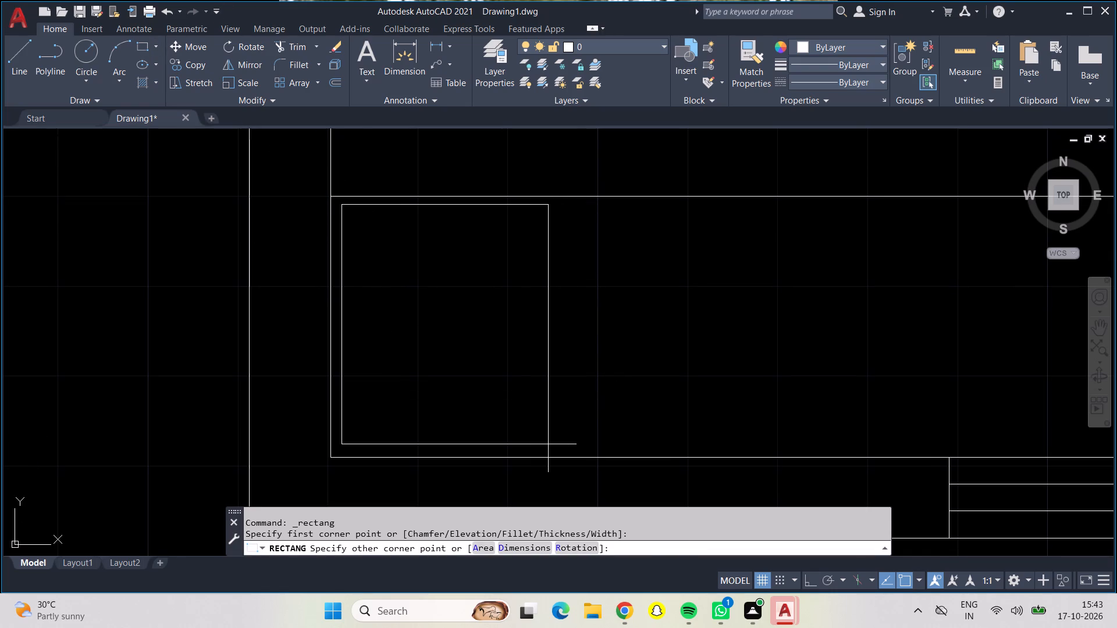
click(548, 444)
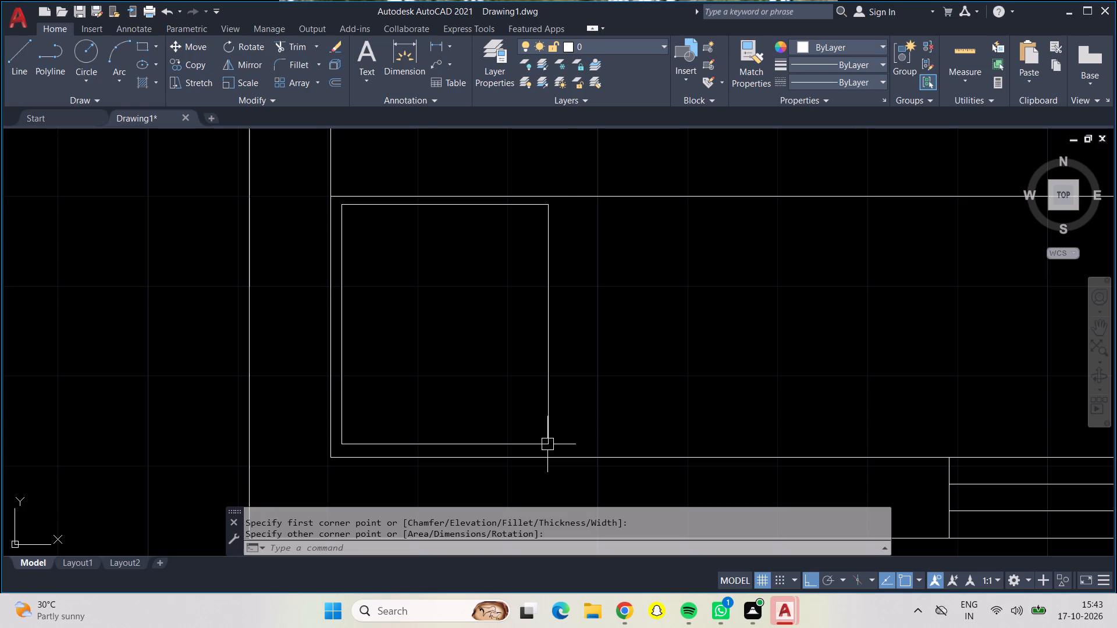
Move the new cushion slightly south to even out its gaps to the seat edge and the south wall line.
click(424, 206)
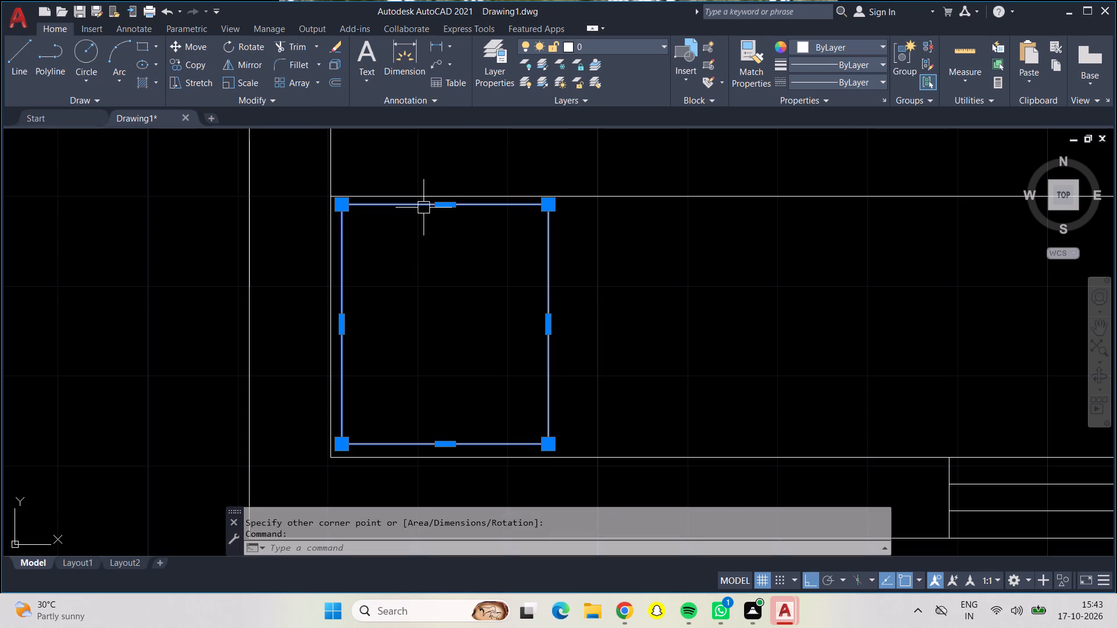
drag(179, 43, 180, 49)
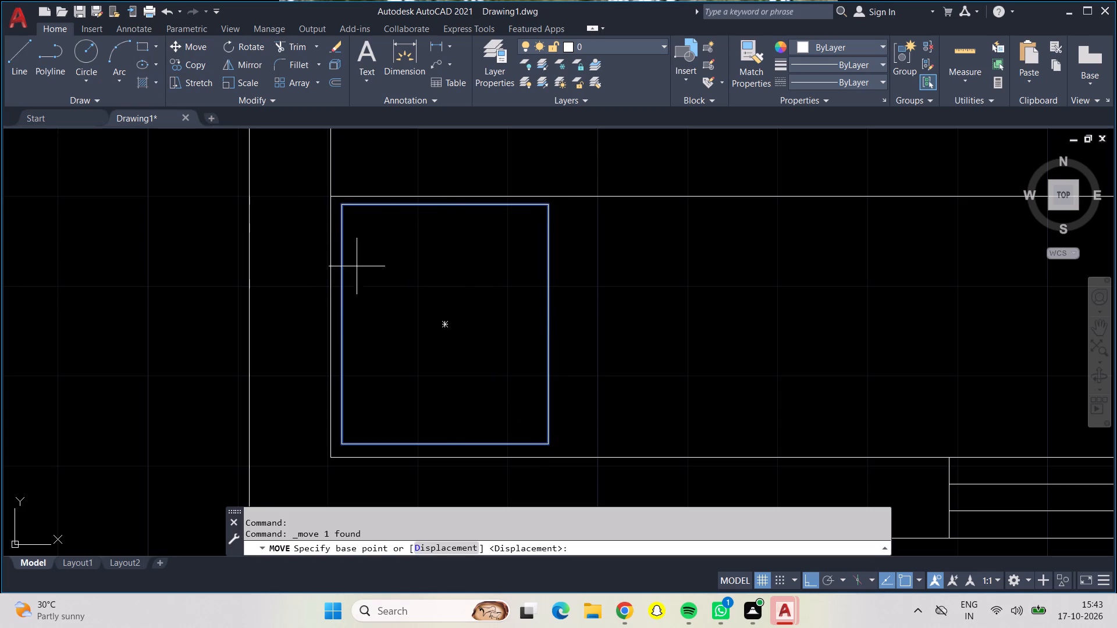
click(453, 320)
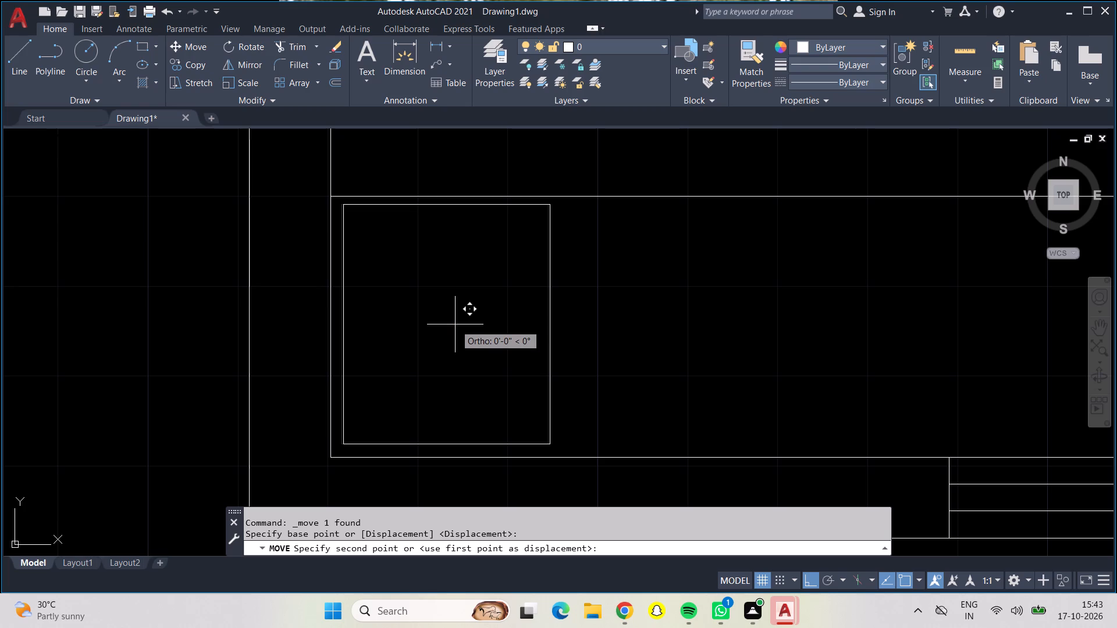
click(455, 327)
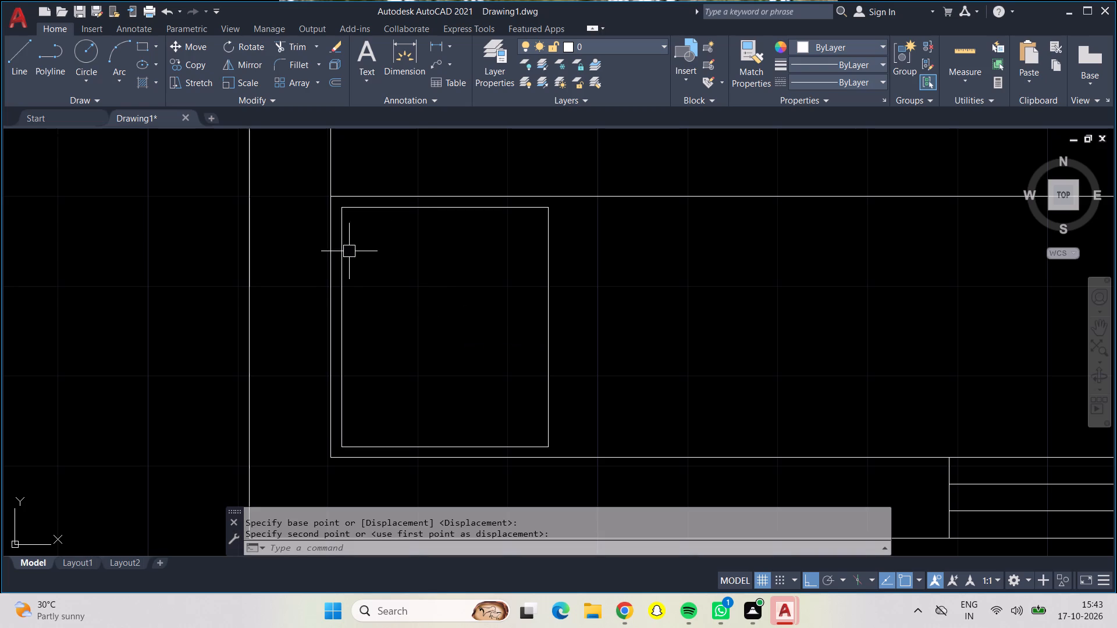
Copy the cushion four times straight east along the seat's south leg, spaced about 2'-0" apart, ending beside the corner cushion.
click(366, 211)
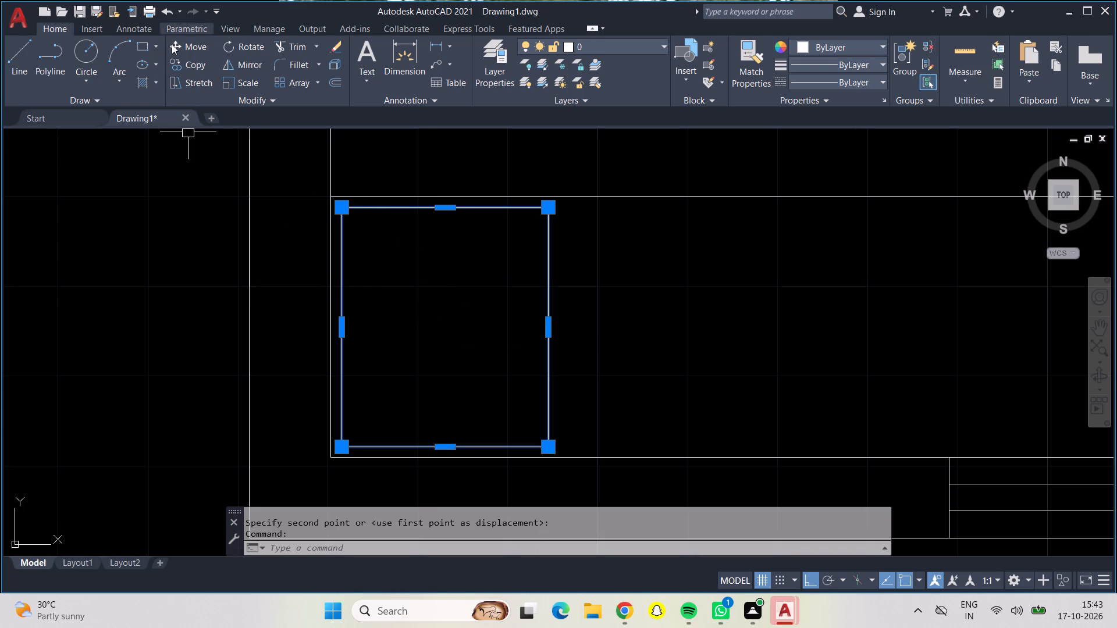
click(195, 60)
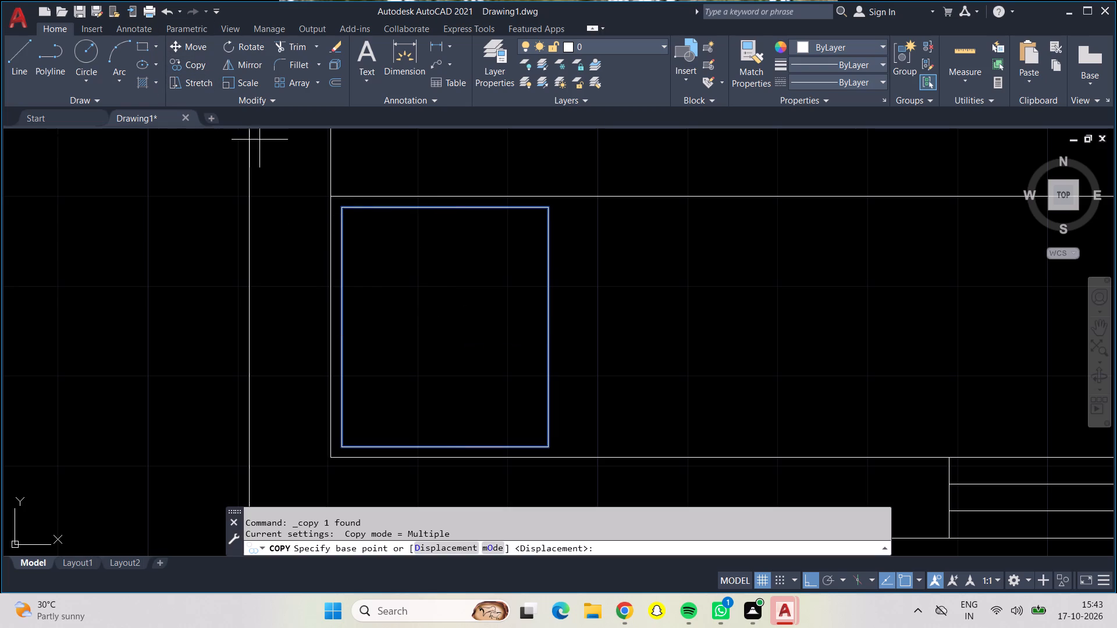
click(450, 331)
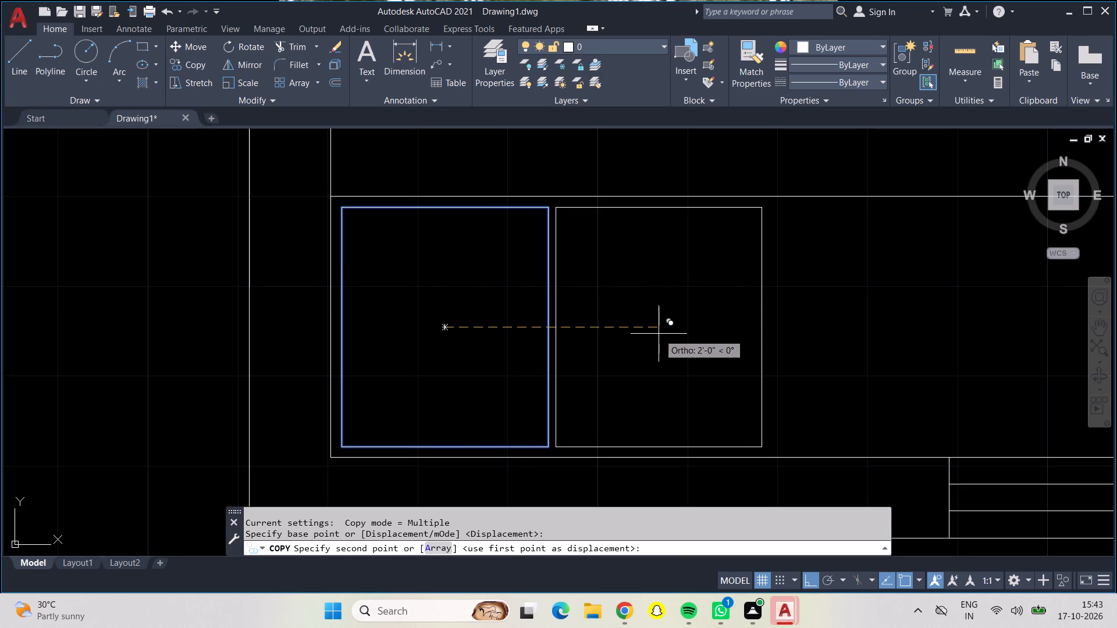
click(663, 333)
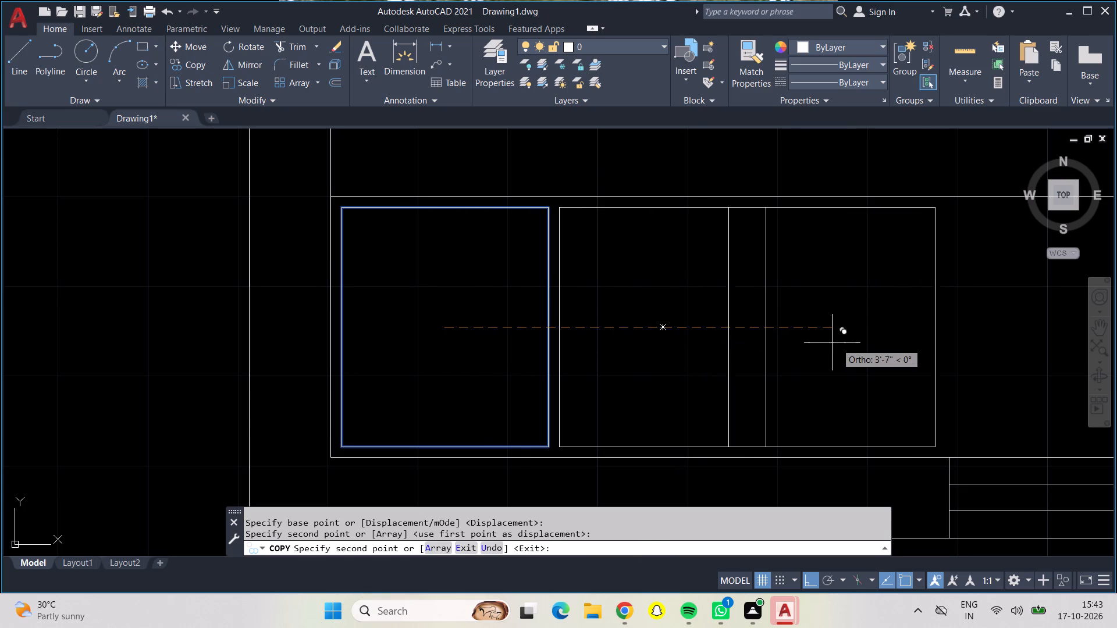
click(881, 347)
middle_drag(866, 347, 620, 410)
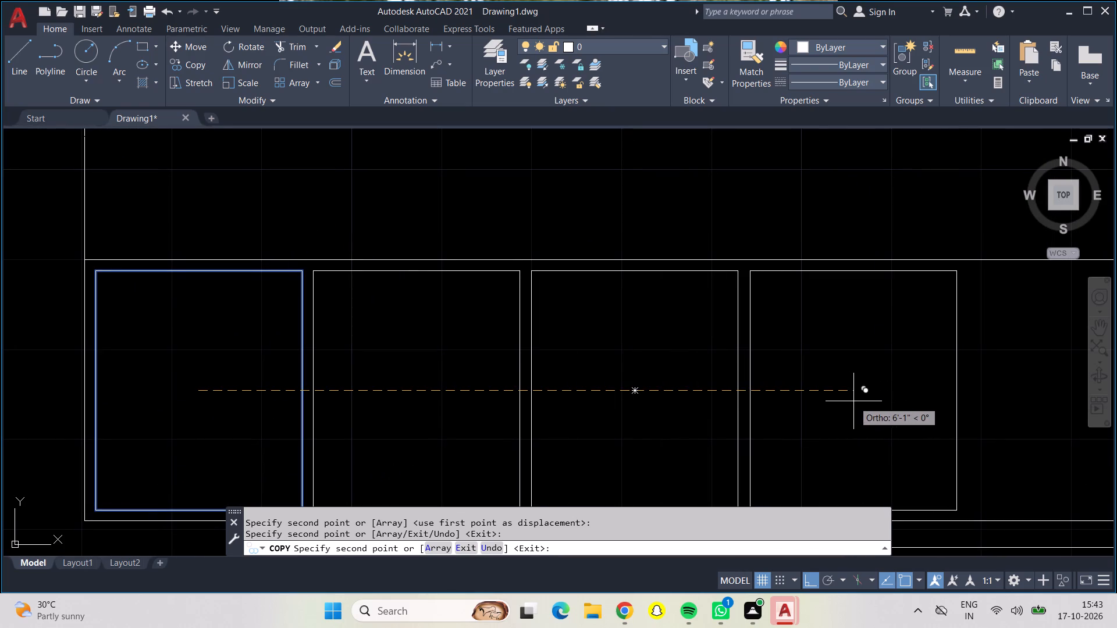
click(856, 401)
scroll(856, 401, down, 1)
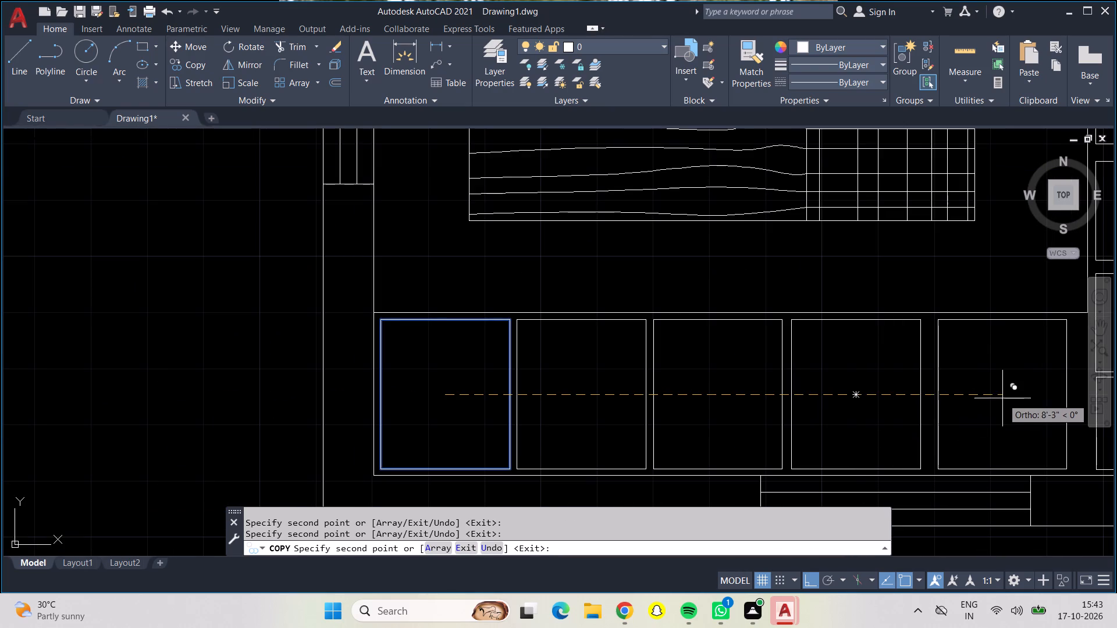
middle_drag(1004, 397, 836, 430)
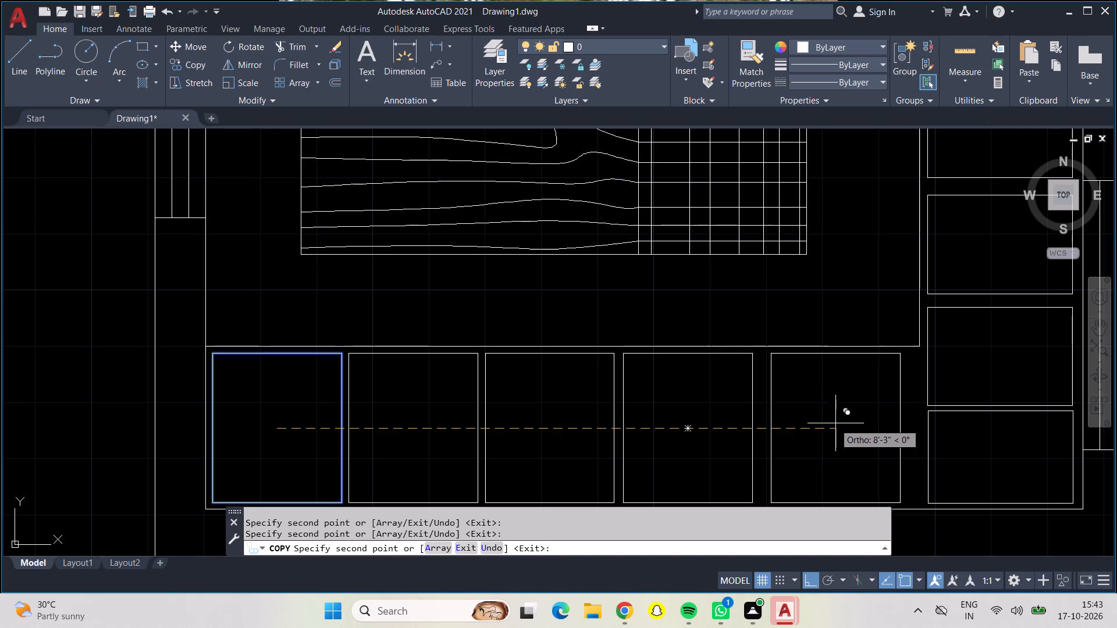
click(827, 423)
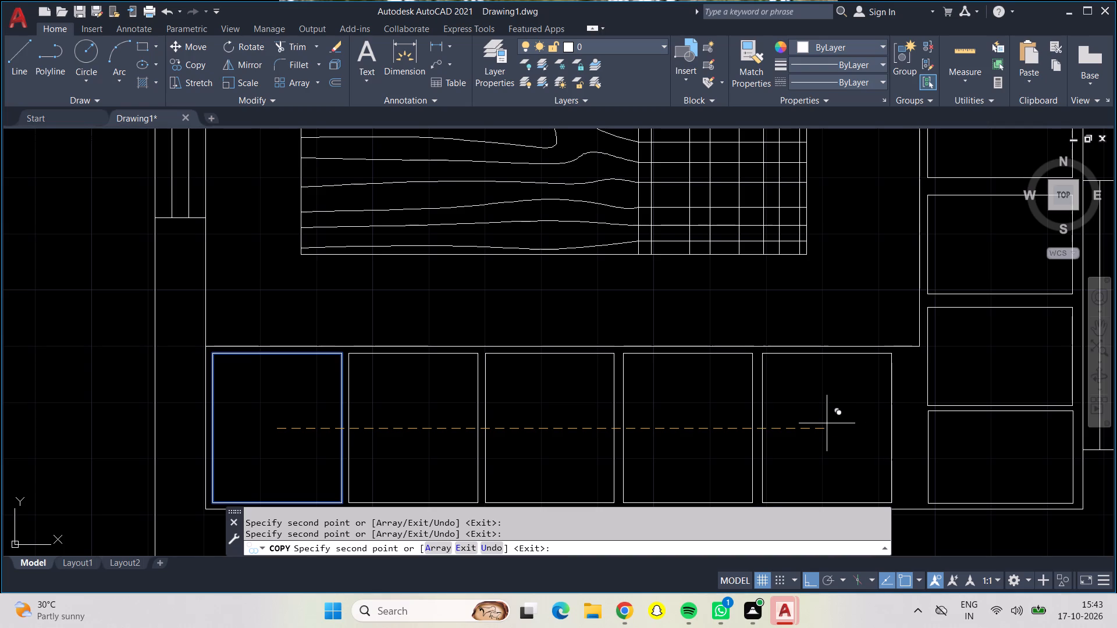
scroll(885, 426, down, 1)
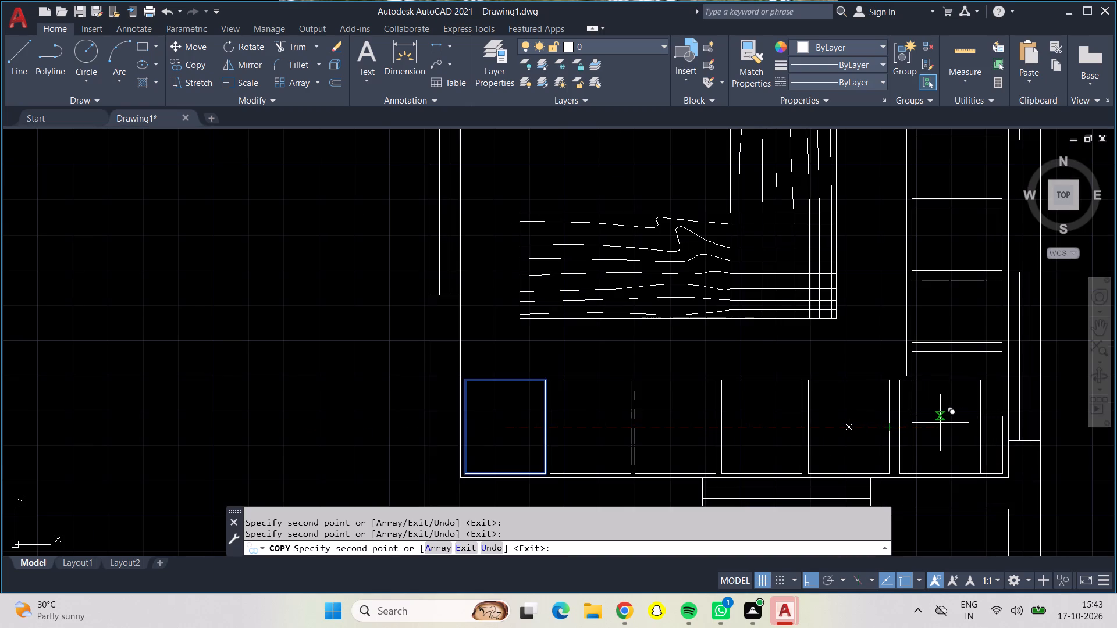
scroll(940, 423, down, 1)
scroll(937, 423, up, 3)
scroll(933, 420, down, 1)
middle_drag(933, 420, 892, 412)
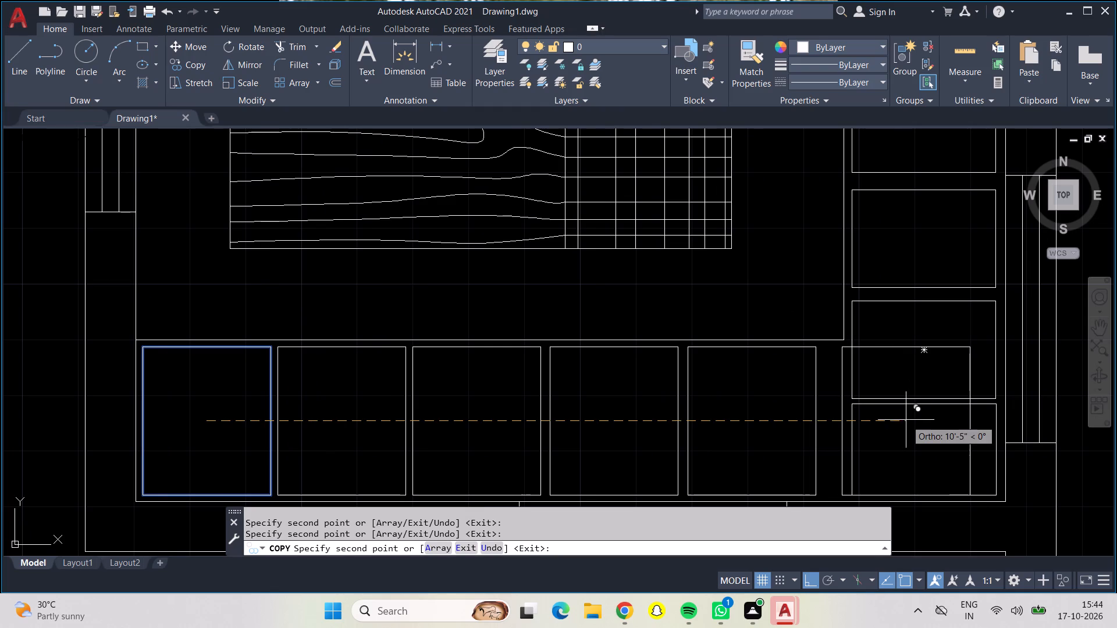
key(Return)
Examine the cushioned L-shaped seat and the layout of the surrounding rooms in the floor plan.
scroll(905, 423, down, 2)
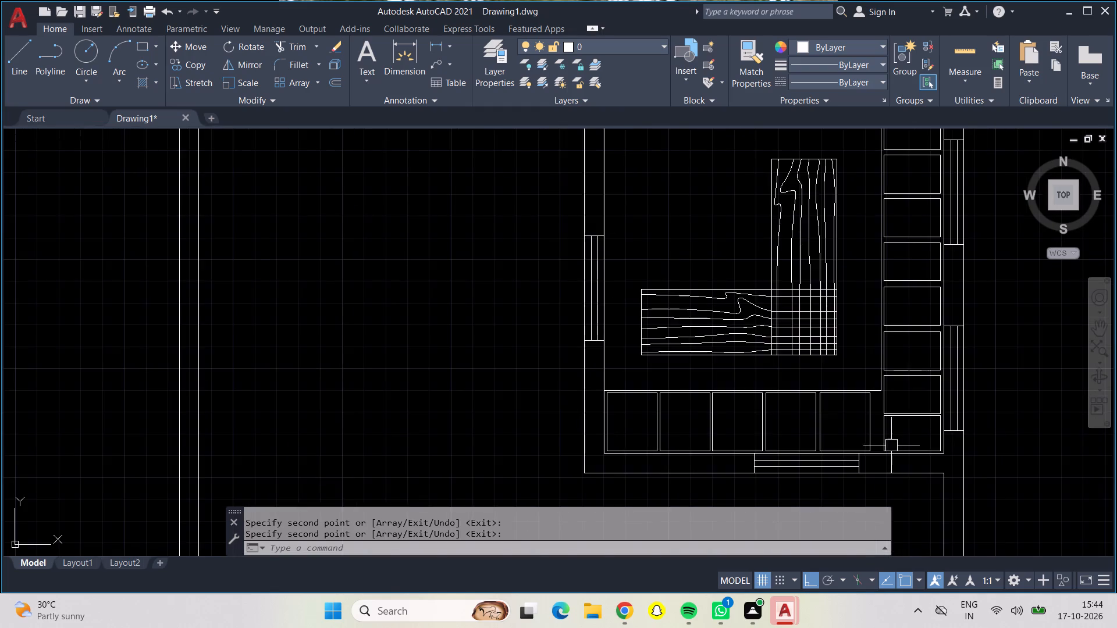
scroll(886, 434, up, 1)
scroll(788, 402, down, 1)
scroll(788, 402, up, 1)
scroll(751, 361, down, 2)
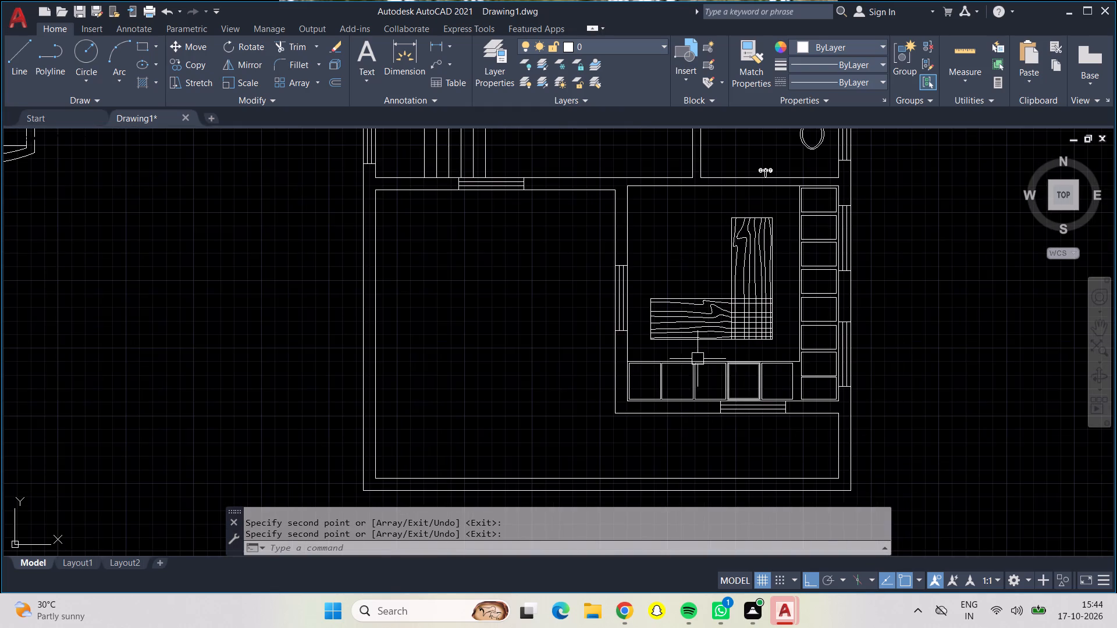
scroll(533, 333, down, 1)
middle_drag(533, 333, 578, 475)
middle_drag(590, 327, 617, 245)
middle_drag(617, 234, 618, 237)
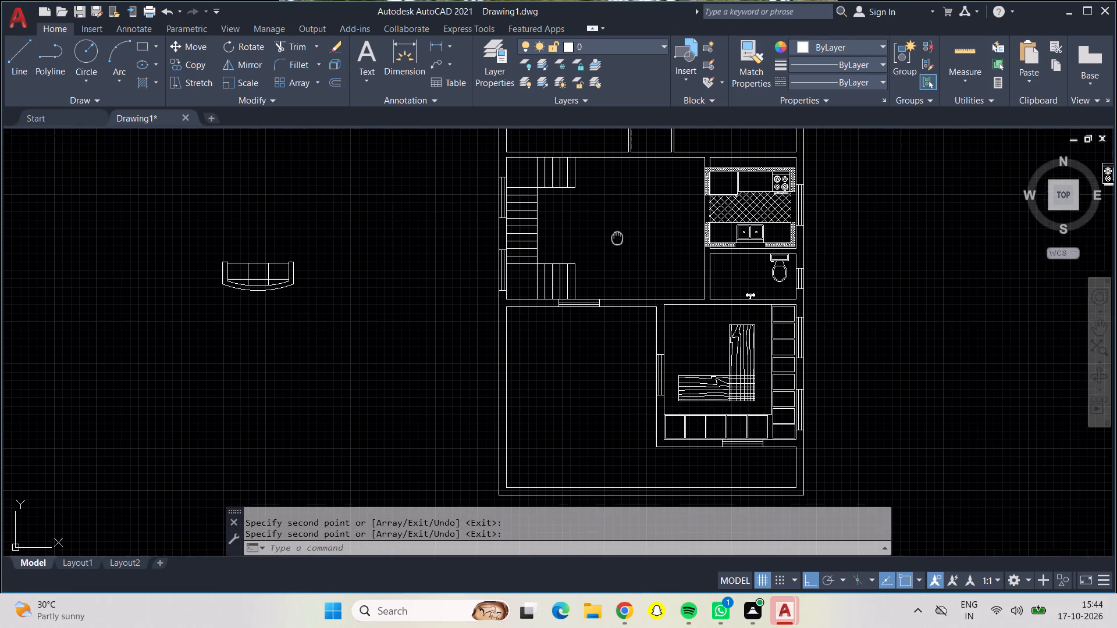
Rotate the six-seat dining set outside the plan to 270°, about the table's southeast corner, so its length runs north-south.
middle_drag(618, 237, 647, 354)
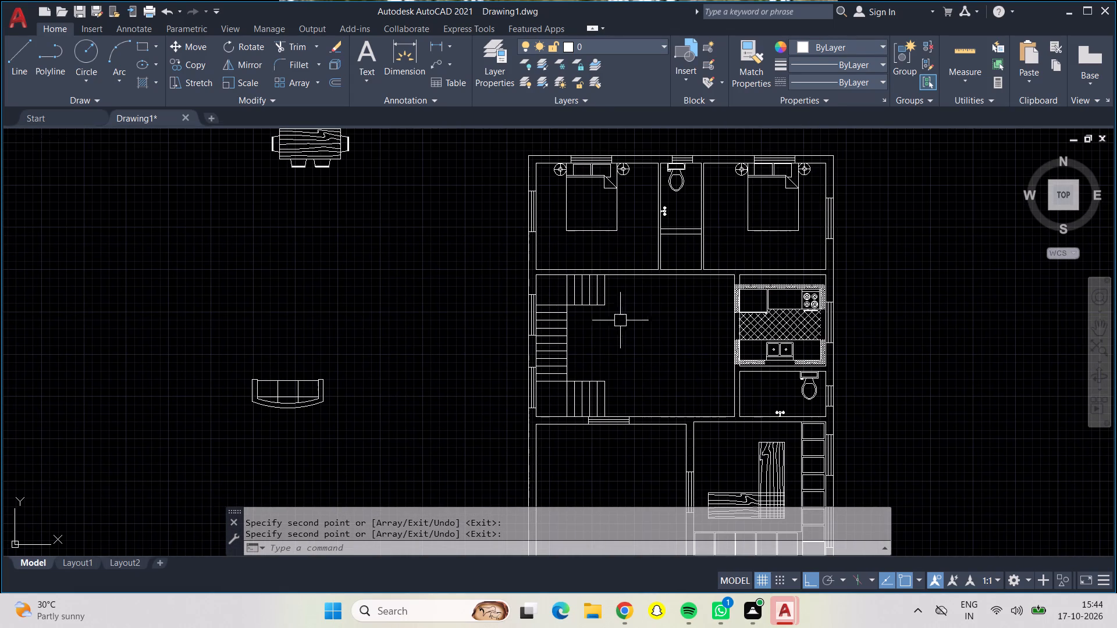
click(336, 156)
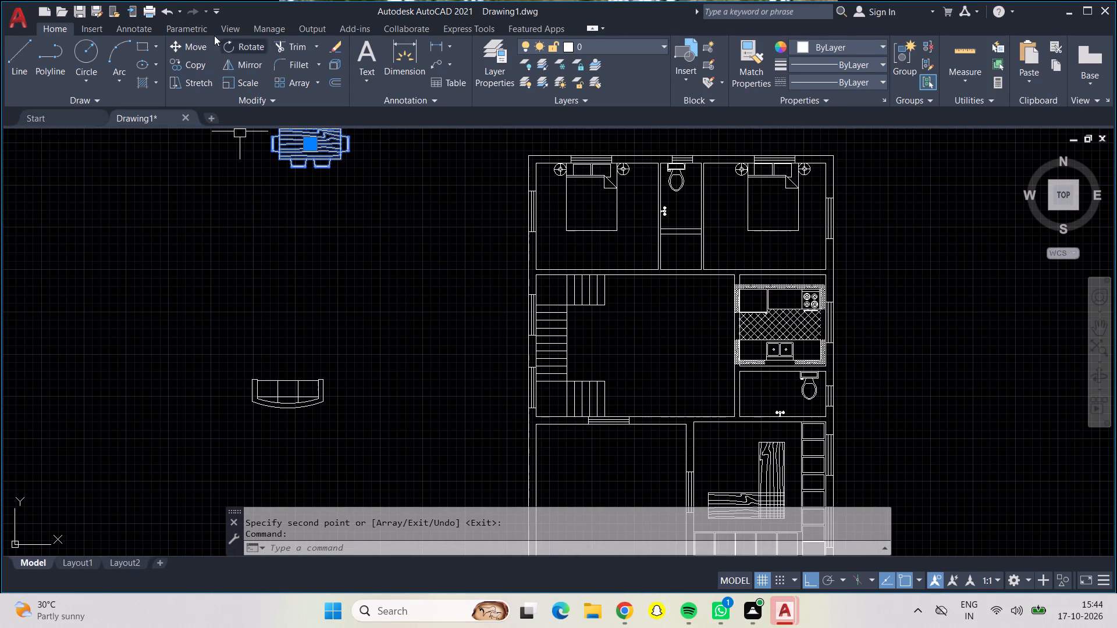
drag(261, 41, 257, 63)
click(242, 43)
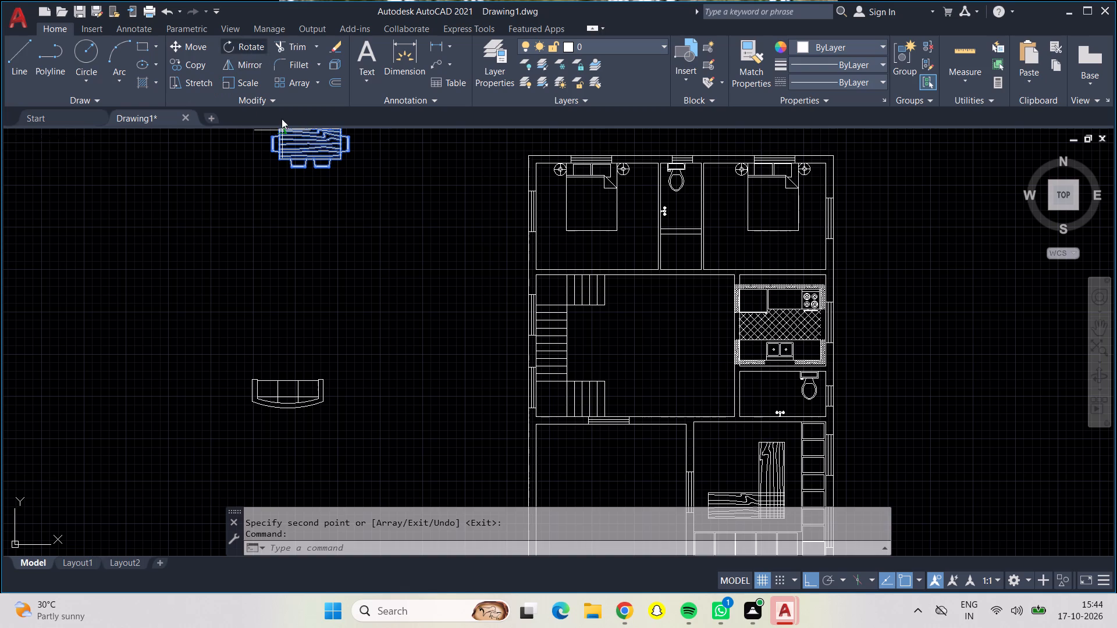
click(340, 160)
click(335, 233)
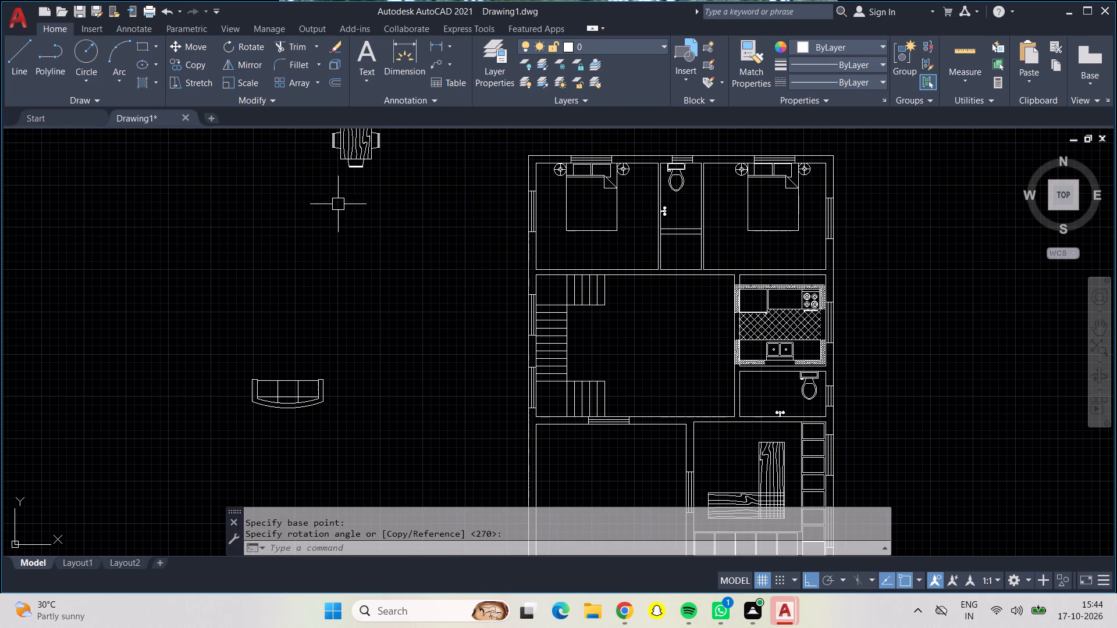
Move the dining set, free of ortho constraint, into the central room just east of the staircase.
middle_drag(349, 204, 372, 273)
click(365, 169)
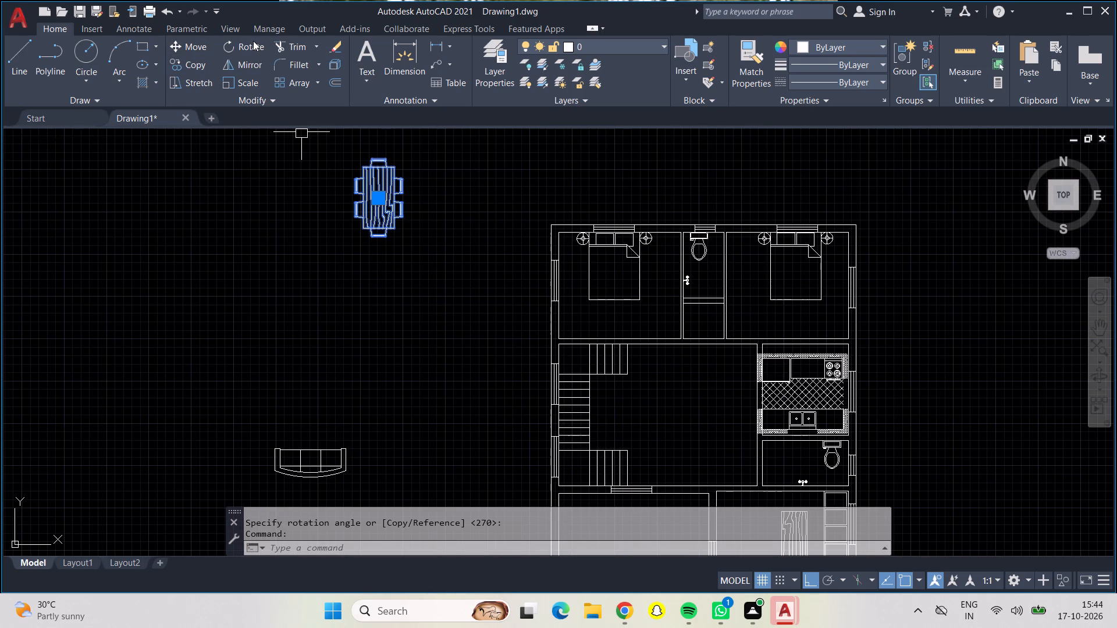
click(190, 49)
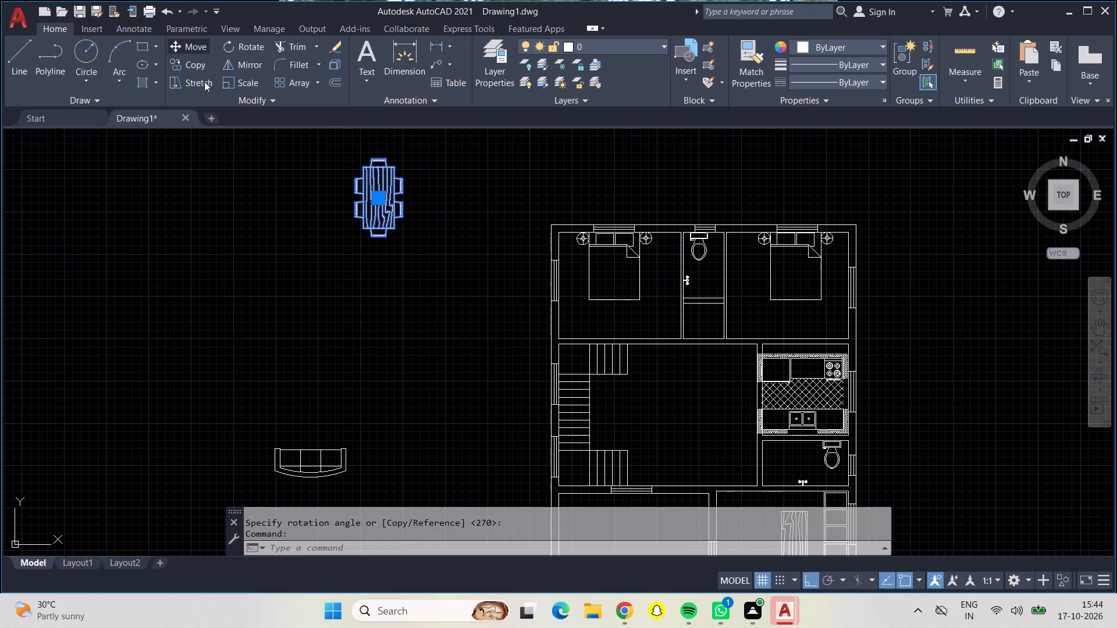
click(367, 204)
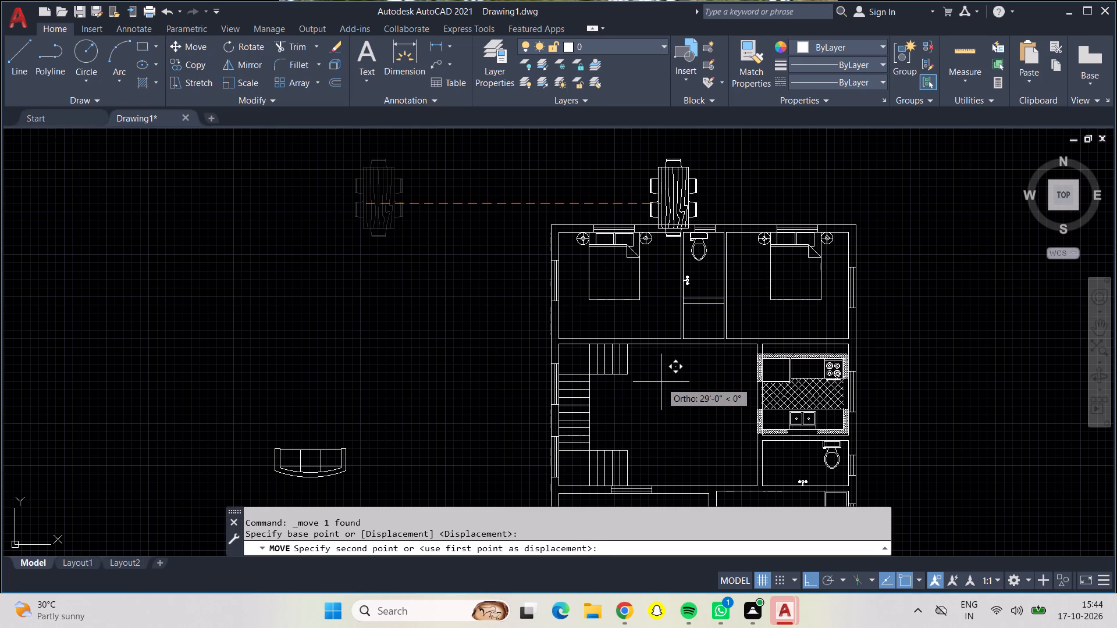
key(F8)
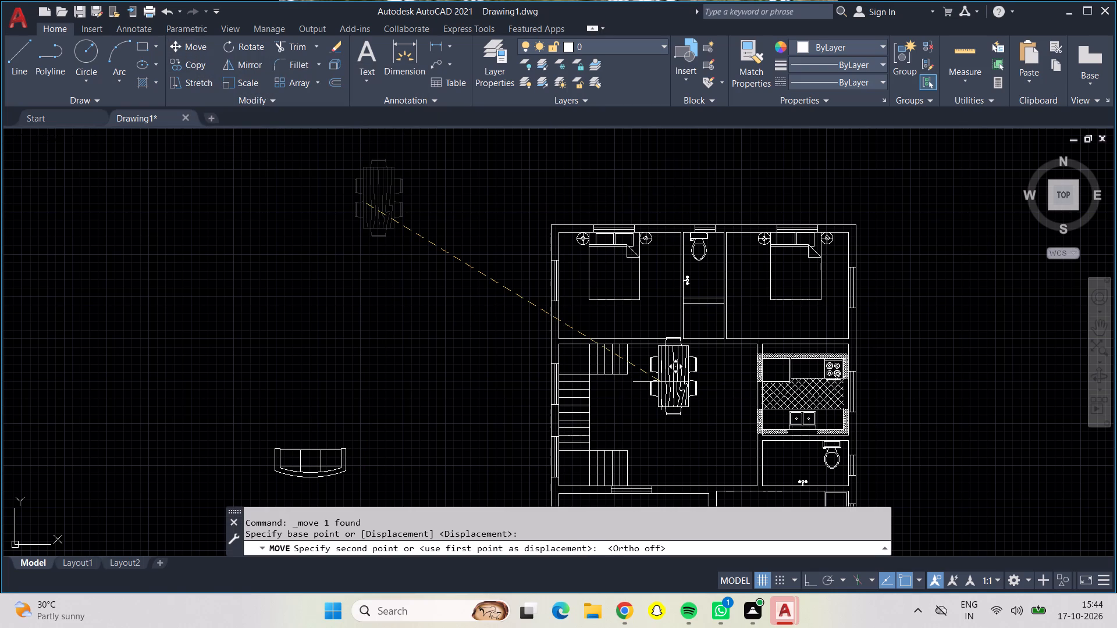
scroll(598, 422, up, 1)
scroll(598, 422, down, 1)
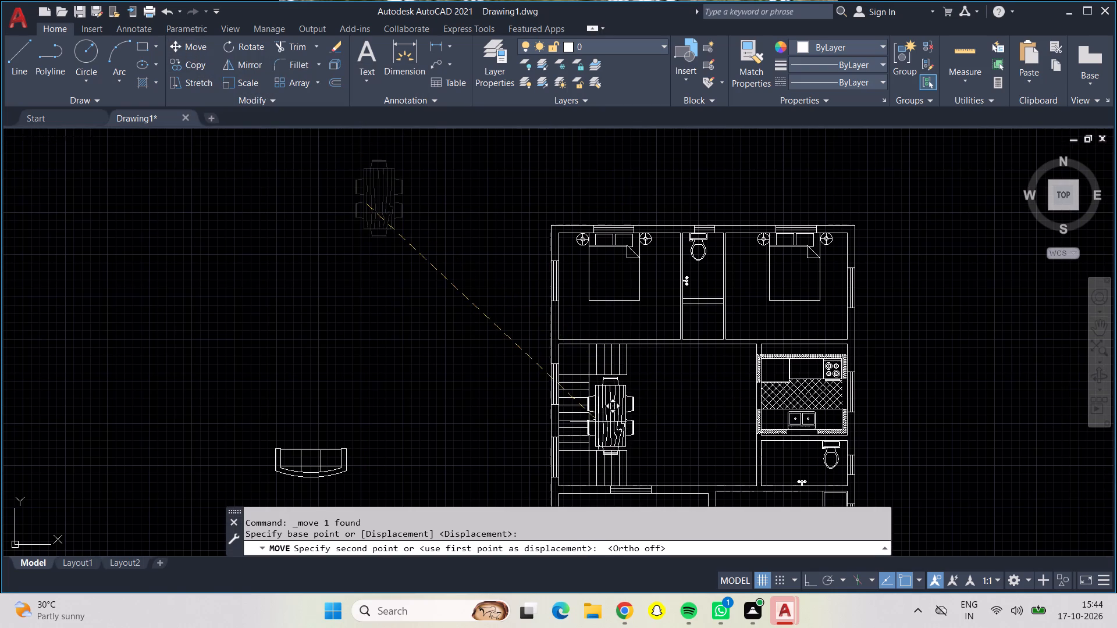
scroll(606, 403, up, 1)
scroll(606, 403, down, 1)
scroll(607, 403, up, 5)
scroll(671, 420, down, 2)
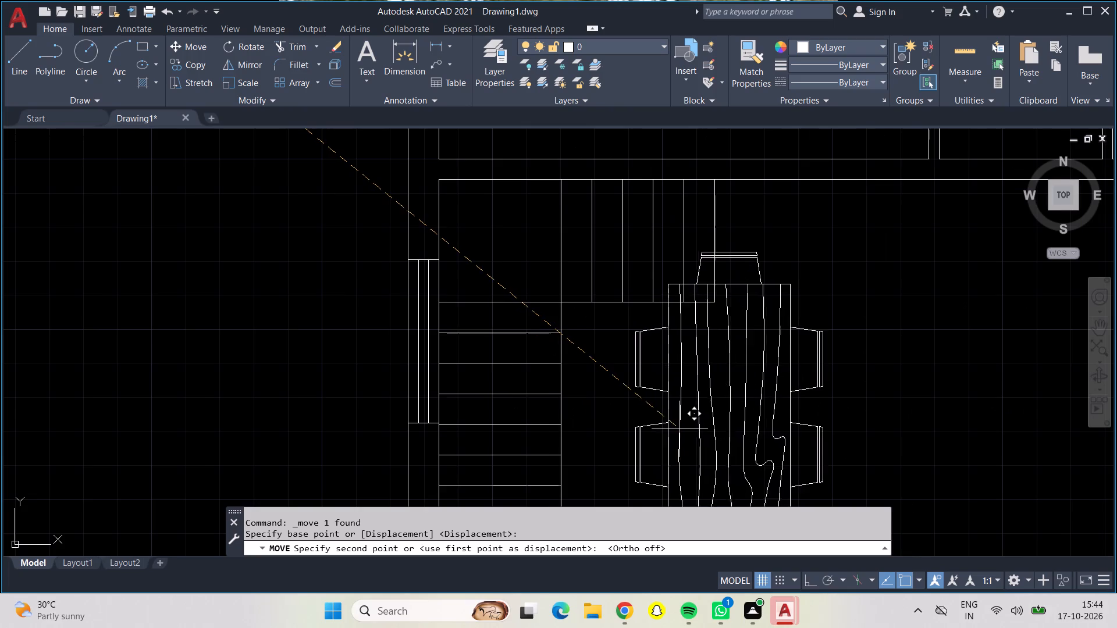
middle_drag(680, 429, 639, 281)
scroll(709, 359, down, 1)
scroll(710, 361, up, 1)
scroll(776, 361, down, 1)
middle_drag(776, 361, 713, 365)
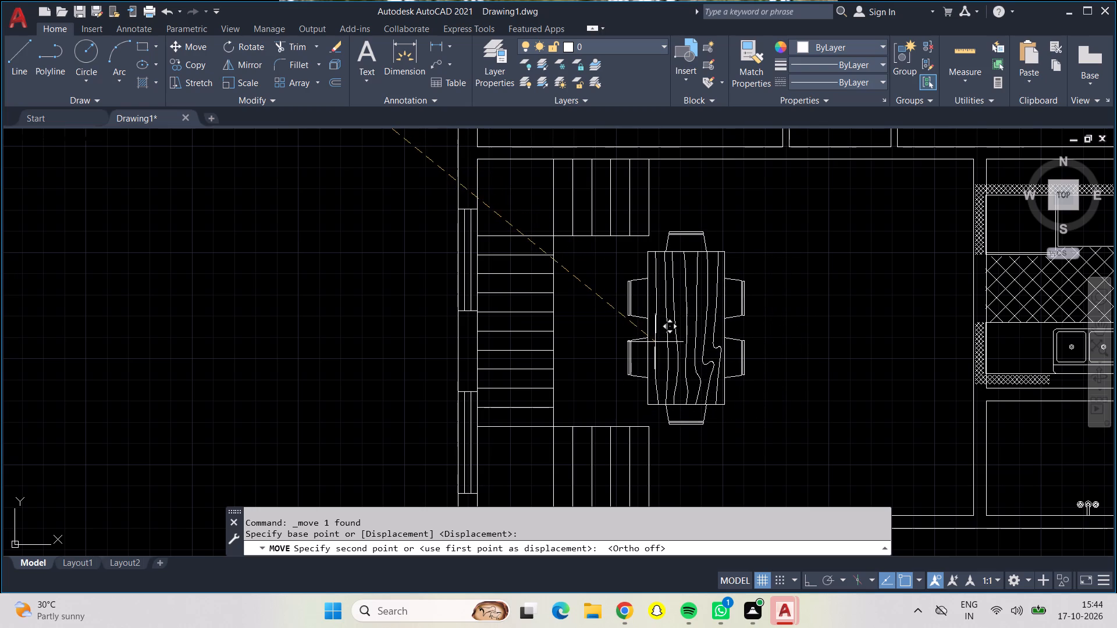
click(664, 348)
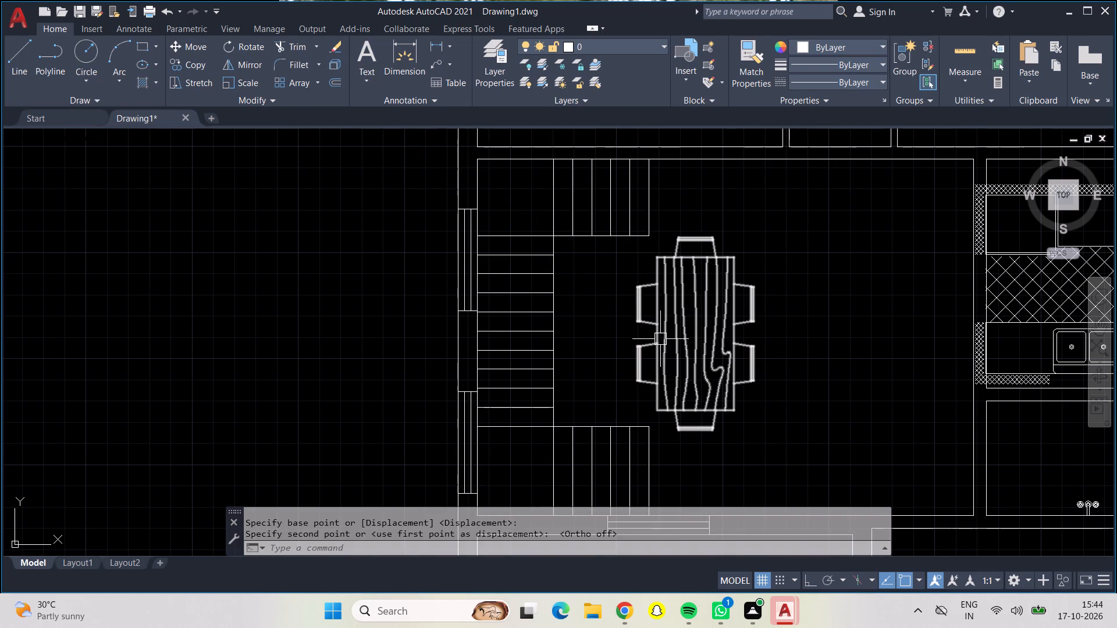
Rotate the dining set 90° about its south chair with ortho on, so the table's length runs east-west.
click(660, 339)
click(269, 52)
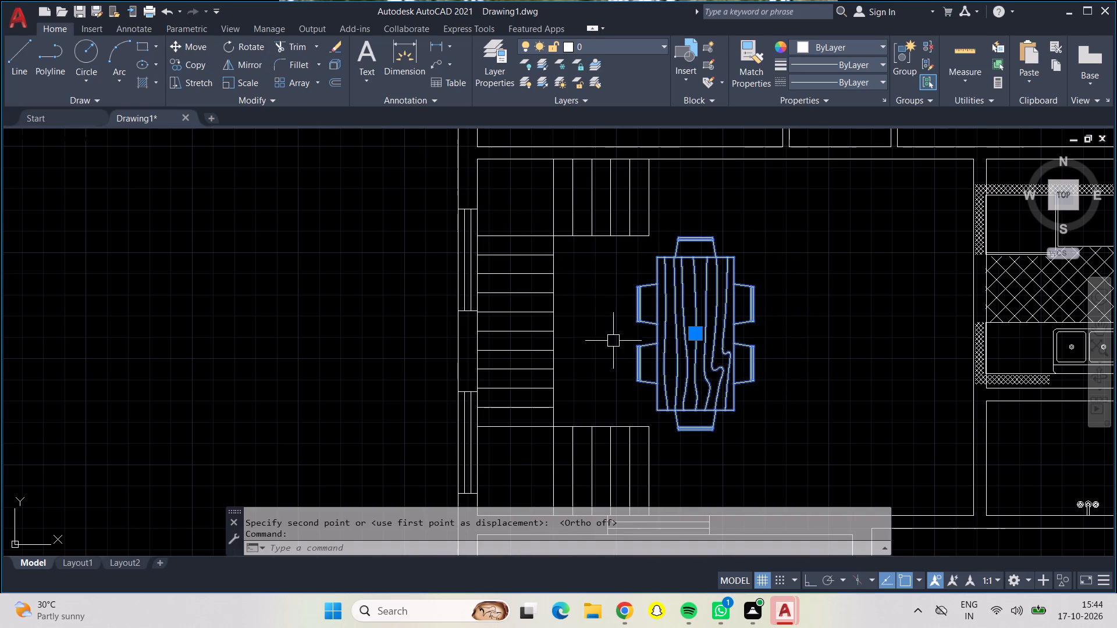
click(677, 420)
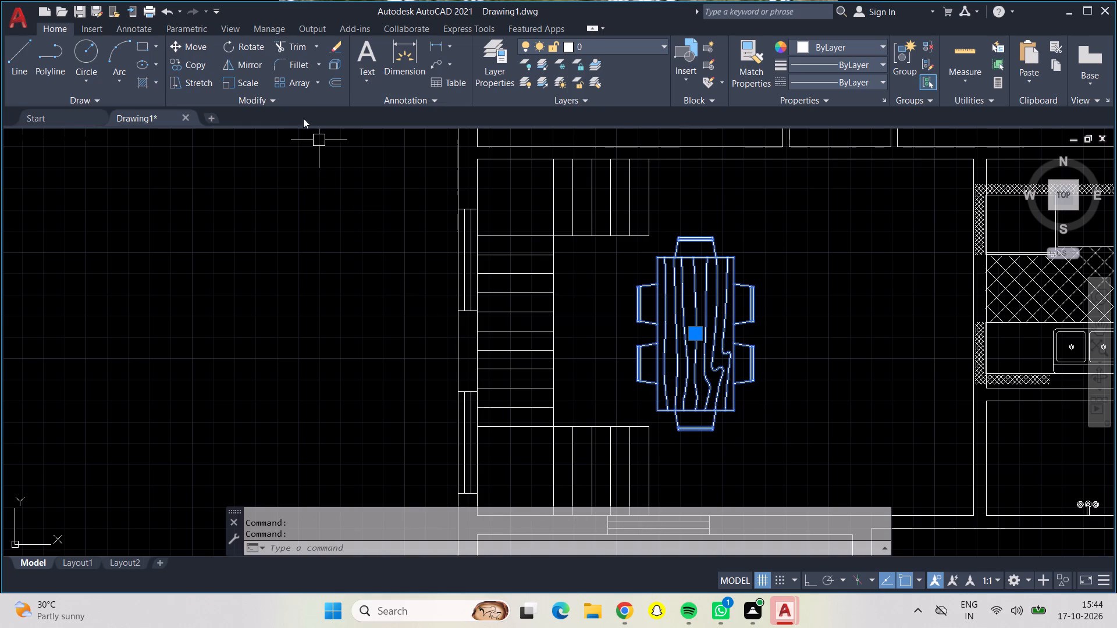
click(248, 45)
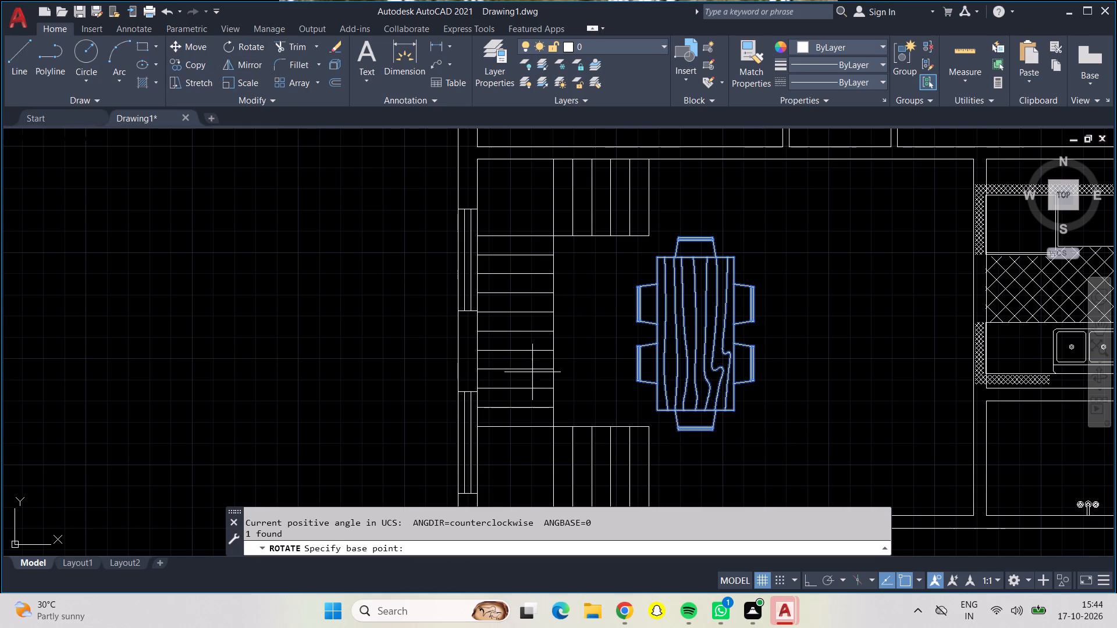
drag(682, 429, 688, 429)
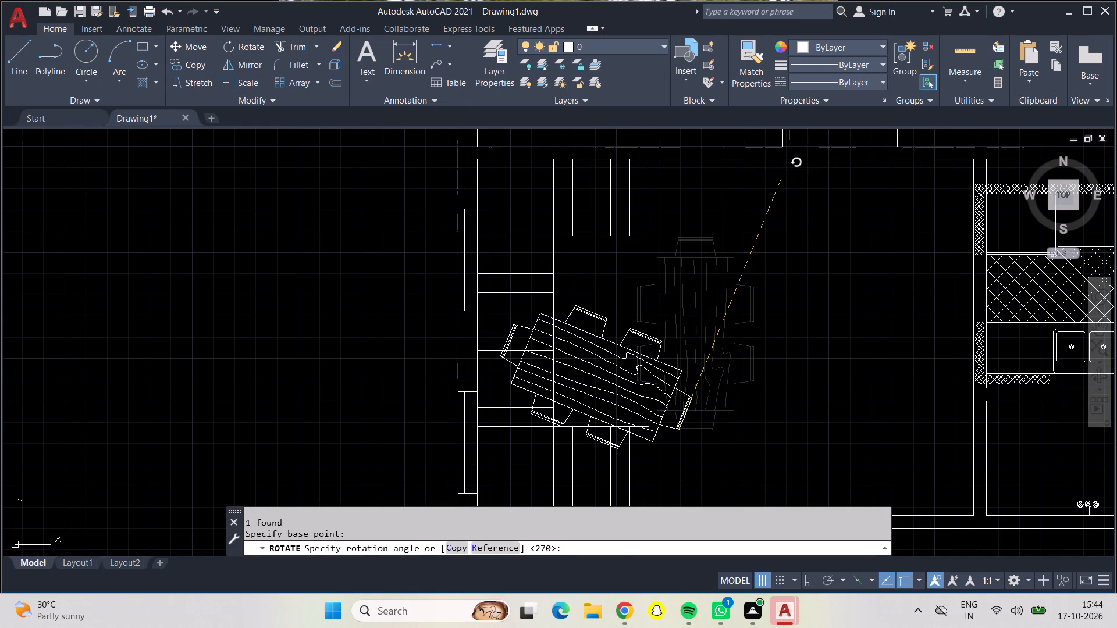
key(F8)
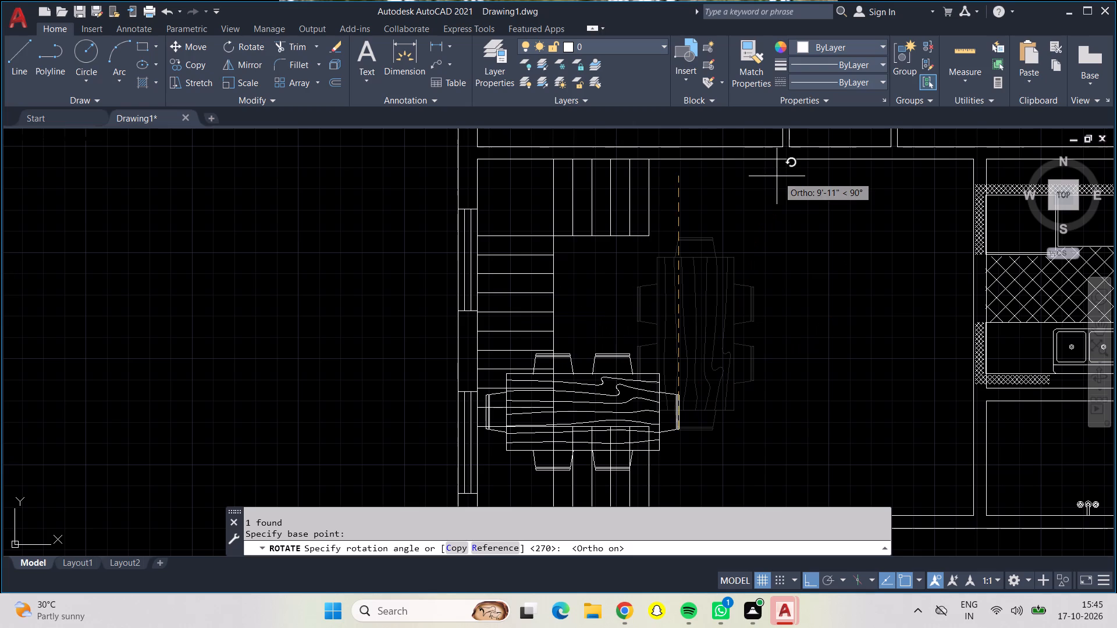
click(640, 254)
Move the dining set about 4' east and about 3'-1" north, placing it clear of the stairs, midway between the two flights.
click(621, 386)
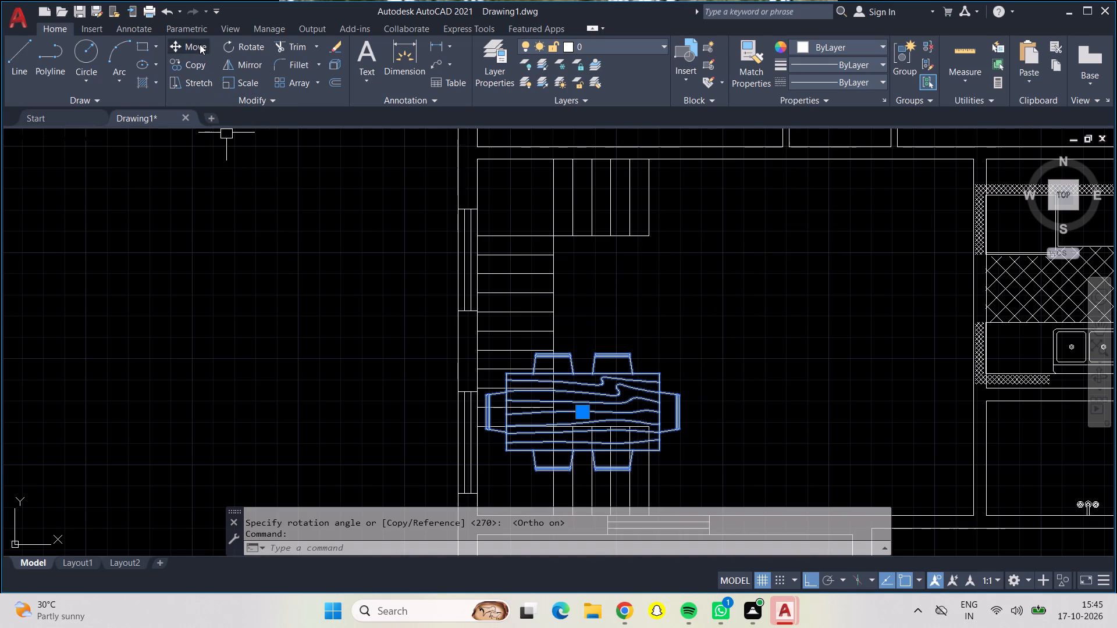
click(200, 44)
drag(535, 374, 536, 380)
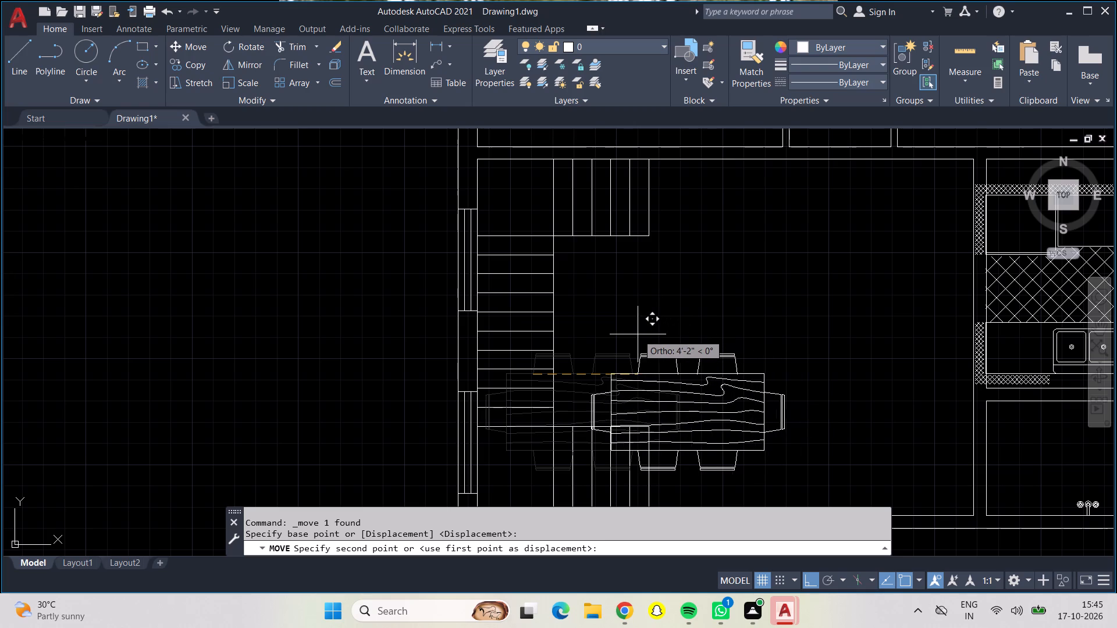
click(631, 334)
click(688, 394)
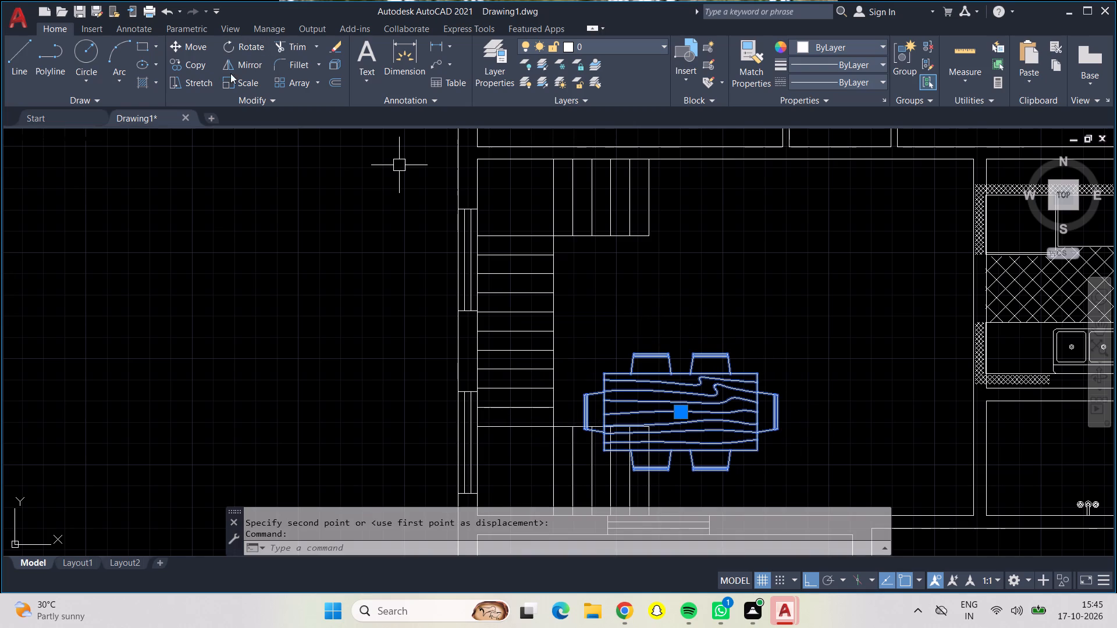
click(211, 52)
click(188, 44)
click(664, 417)
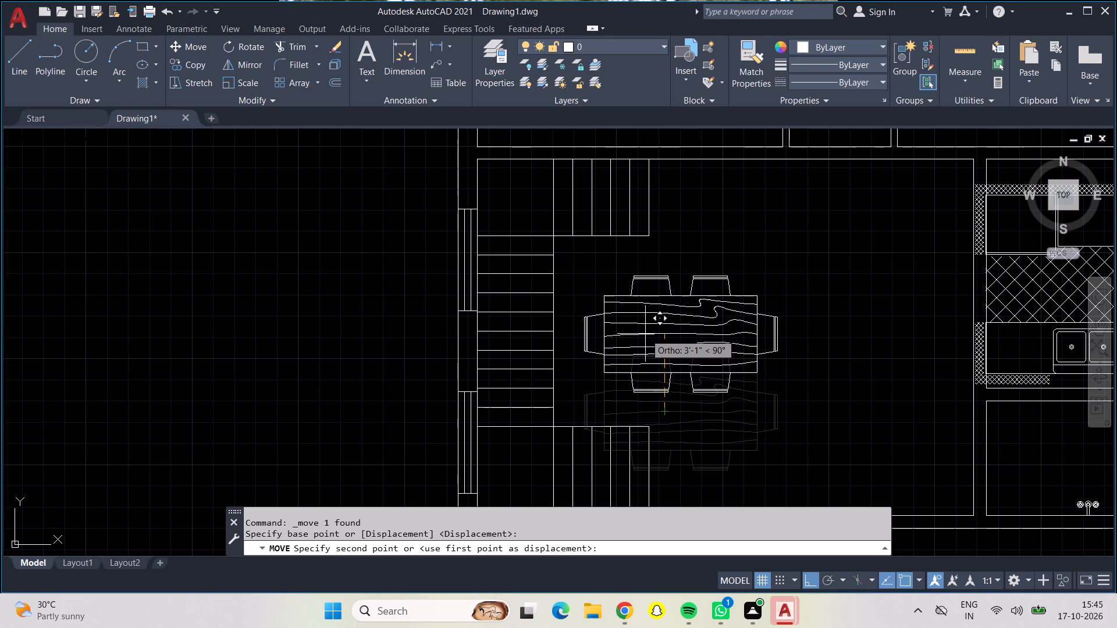
click(645, 334)
scroll(689, 332, up, 1)
scroll(691, 334, down, 1)
scroll(720, 367, up, 1)
scroll(723, 371, down, 1)
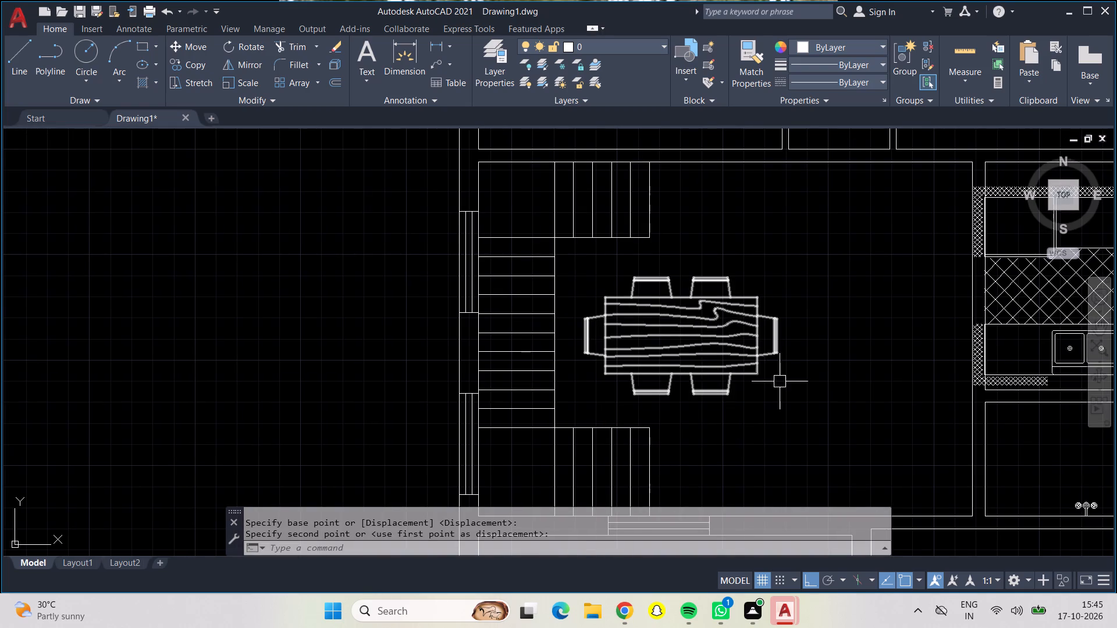
Delete the leftover sofa west of the floor plan and the spare stove block east of it.
scroll(795, 394, down, 2)
middle_drag(797, 396, 704, 352)
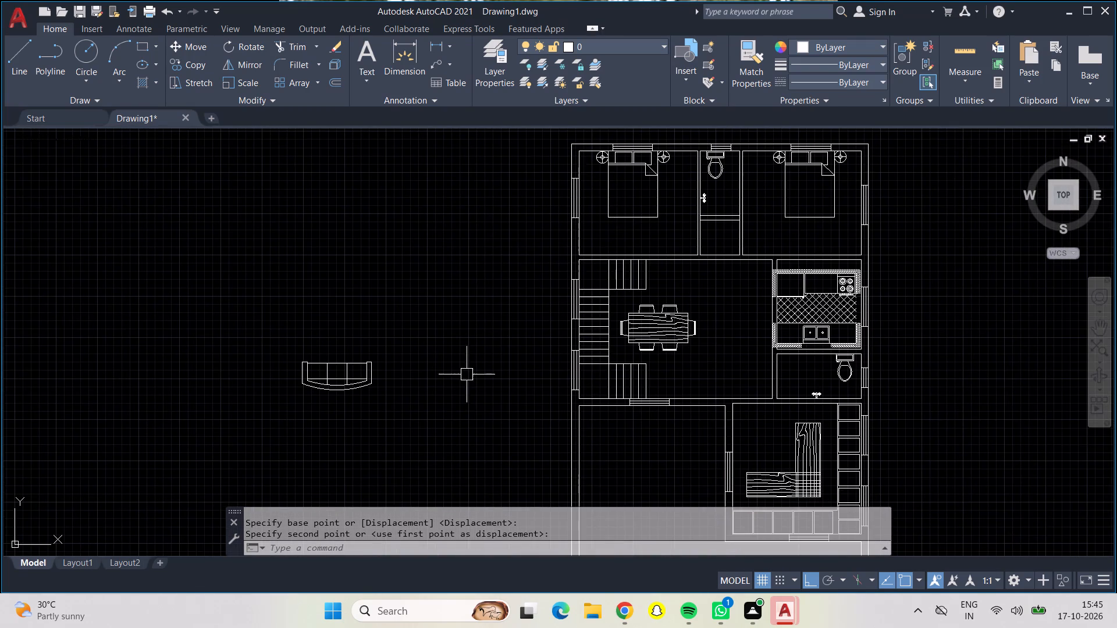
scroll(465, 372, down, 1)
middle_drag(464, 374, 447, 309)
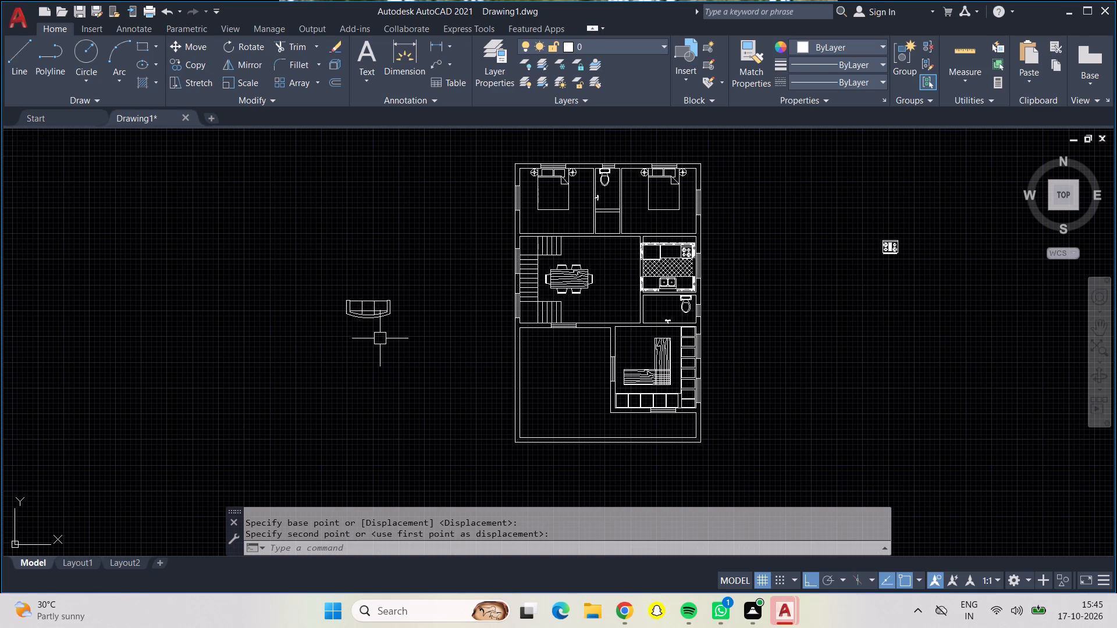
click(295, 282)
click(435, 399)
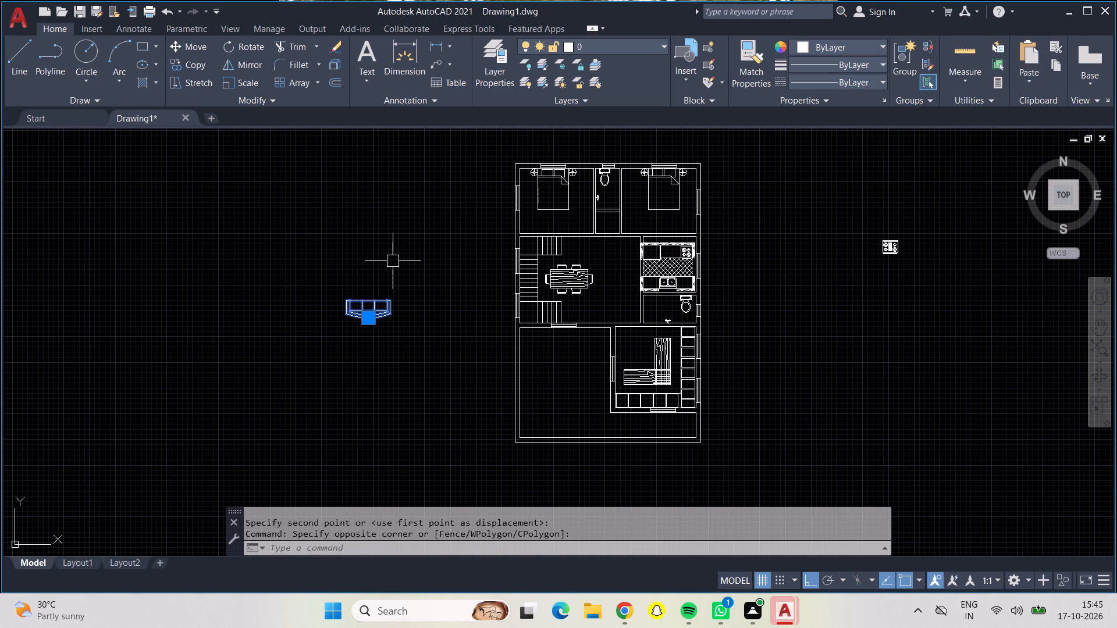
click(857, 204)
click(925, 297)
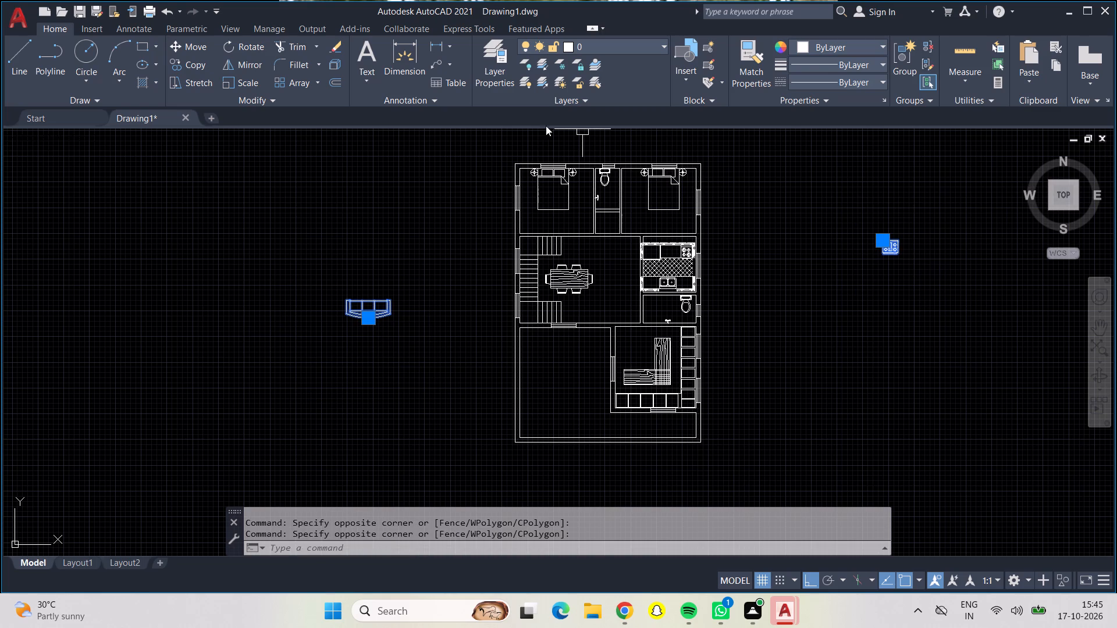
key(Delete)
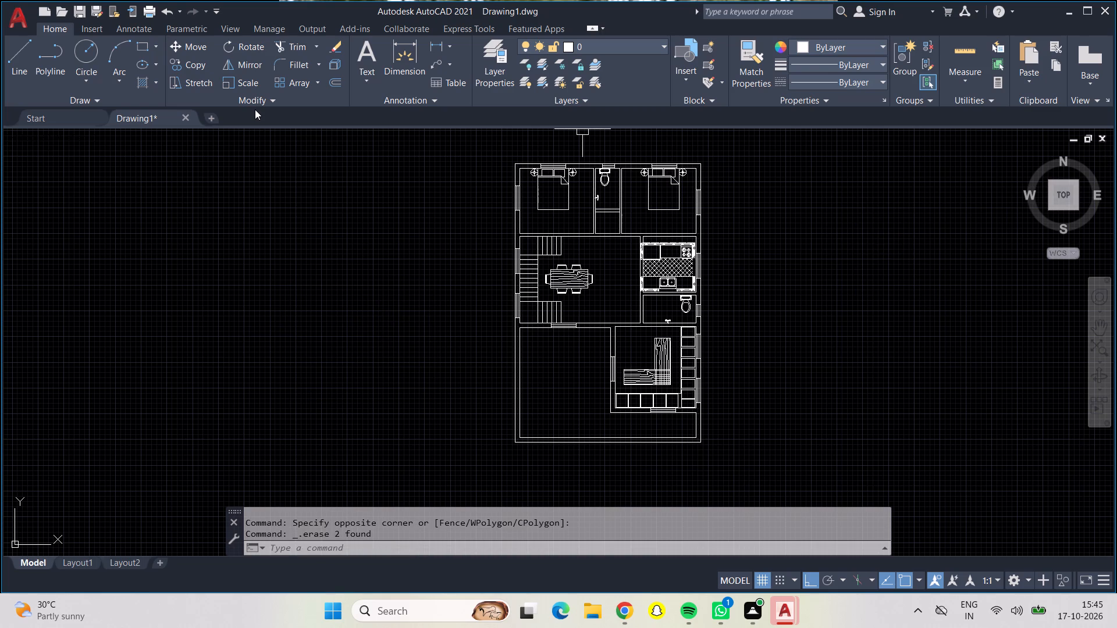
Examine the whole furnished floor plan and the area around the dining set, bedrooms and kitchen.
middle_drag(603, 274, 608, 290)
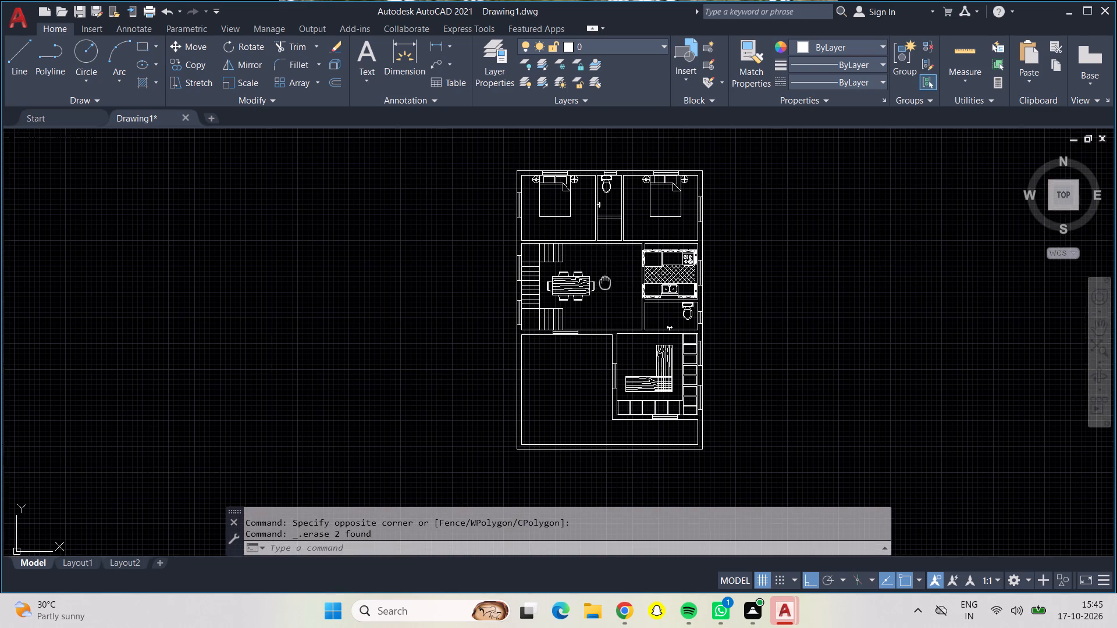
middle_drag(608, 290, 617, 304)
scroll(680, 350, down, 1)
scroll(680, 348, up, 1)
scroll(680, 348, down, 1)
scroll(680, 348, up, 1)
scroll(680, 348, down, 1)
scroll(677, 332, up, 1)
scroll(677, 332, down, 1)
scroll(677, 332, up, 1)
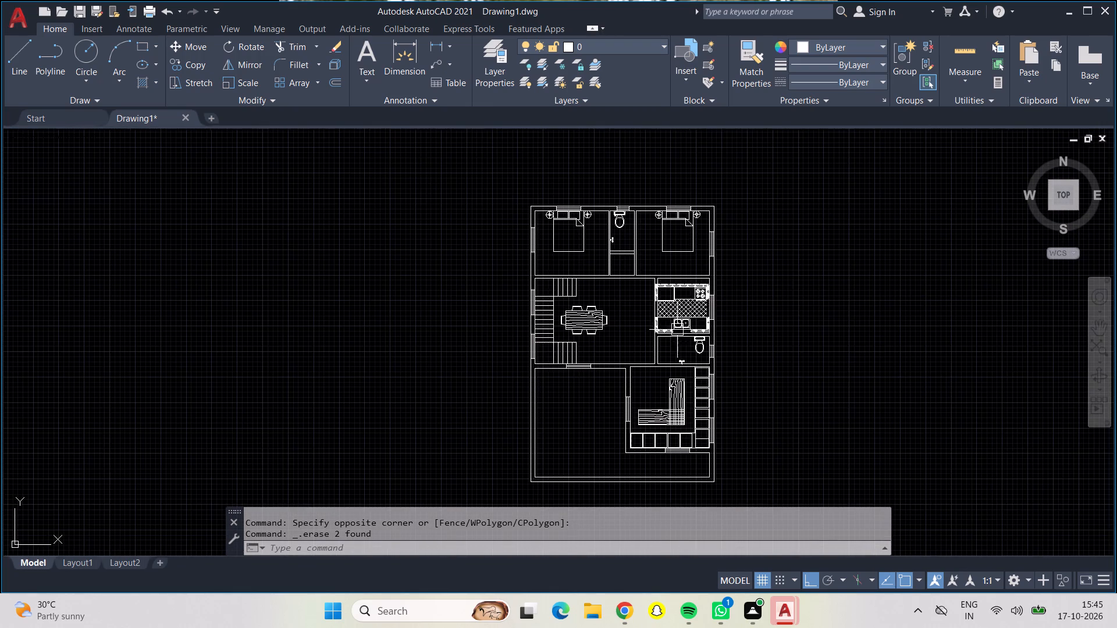
scroll(628, 291, up, 4)
scroll(627, 298, down, 2)
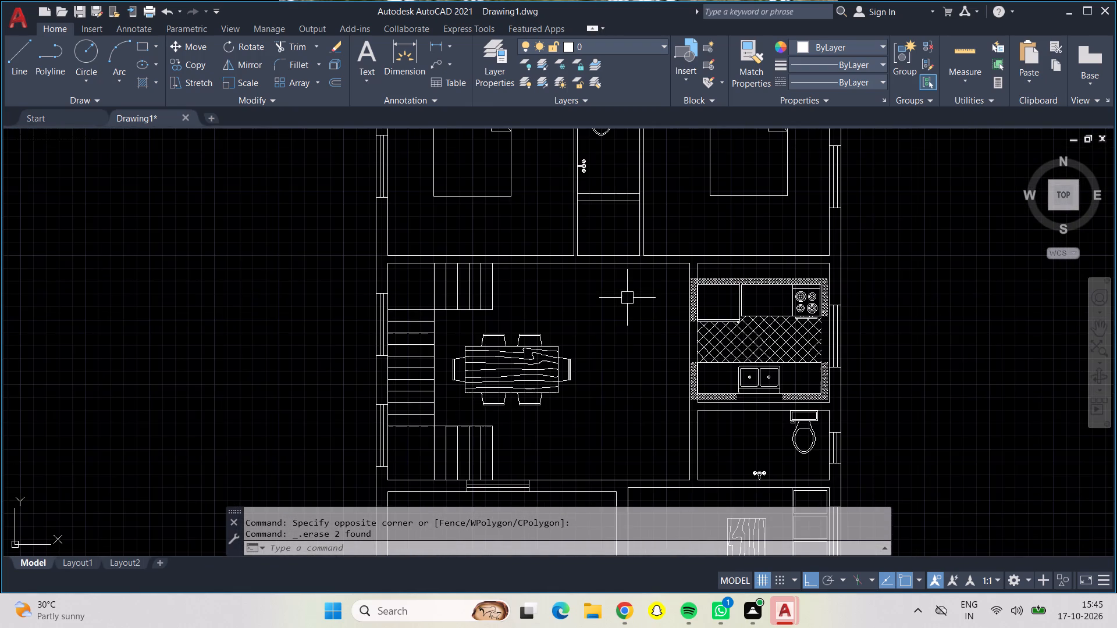
scroll(624, 299, down, 1)
middle_click(620, 304)
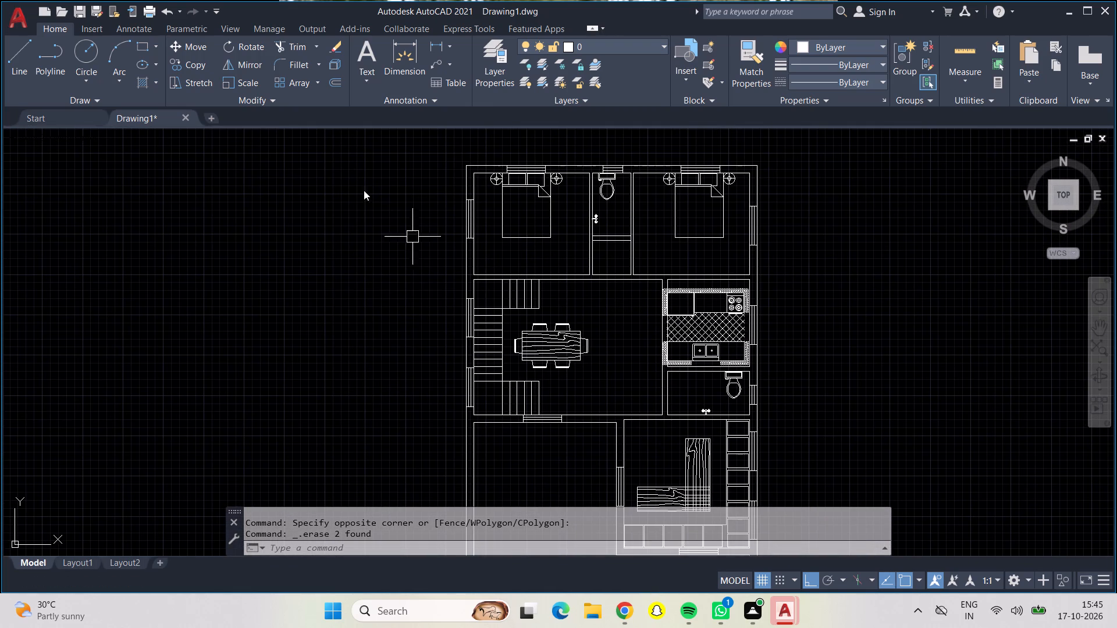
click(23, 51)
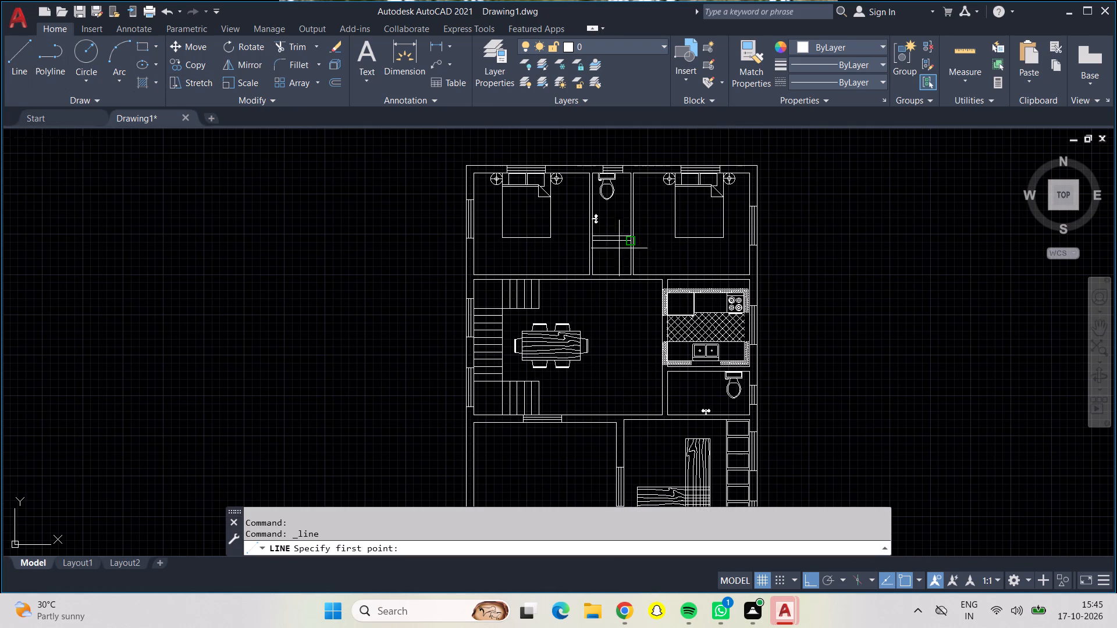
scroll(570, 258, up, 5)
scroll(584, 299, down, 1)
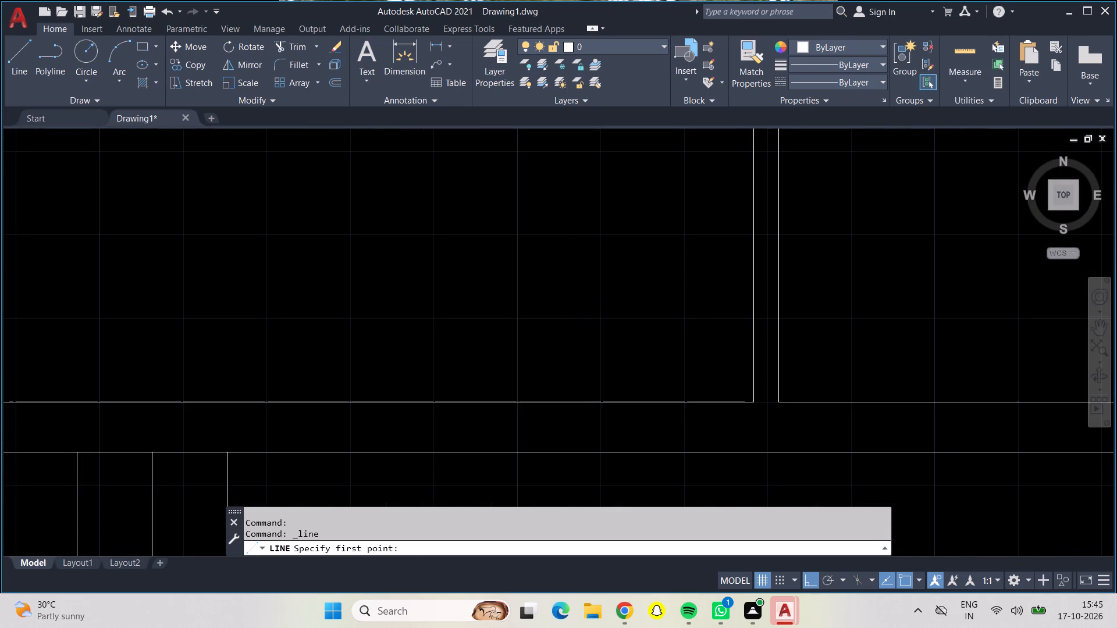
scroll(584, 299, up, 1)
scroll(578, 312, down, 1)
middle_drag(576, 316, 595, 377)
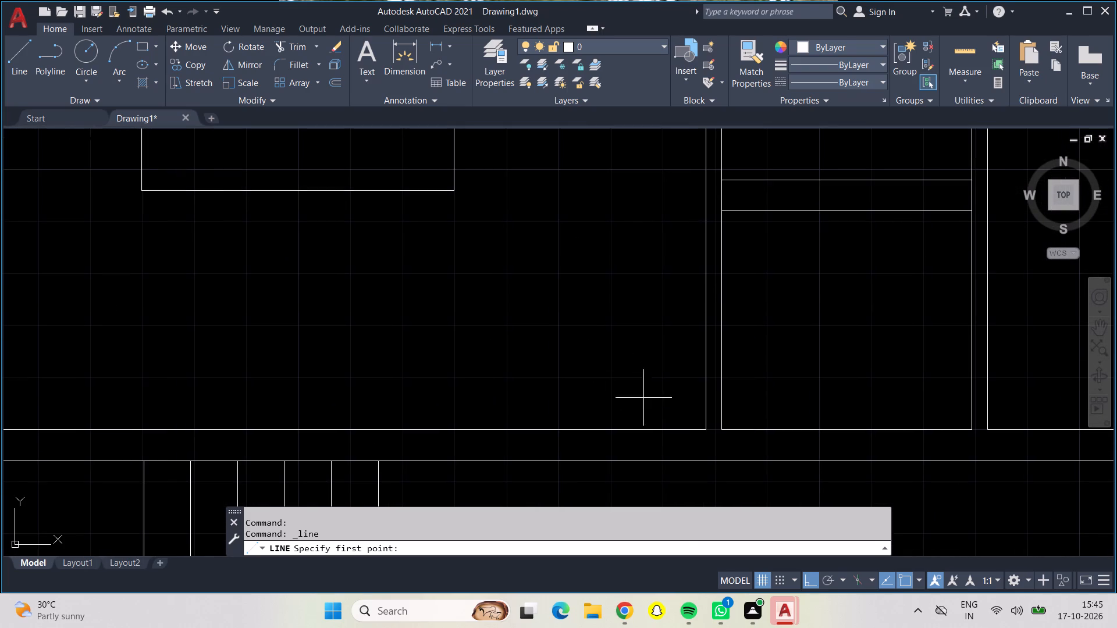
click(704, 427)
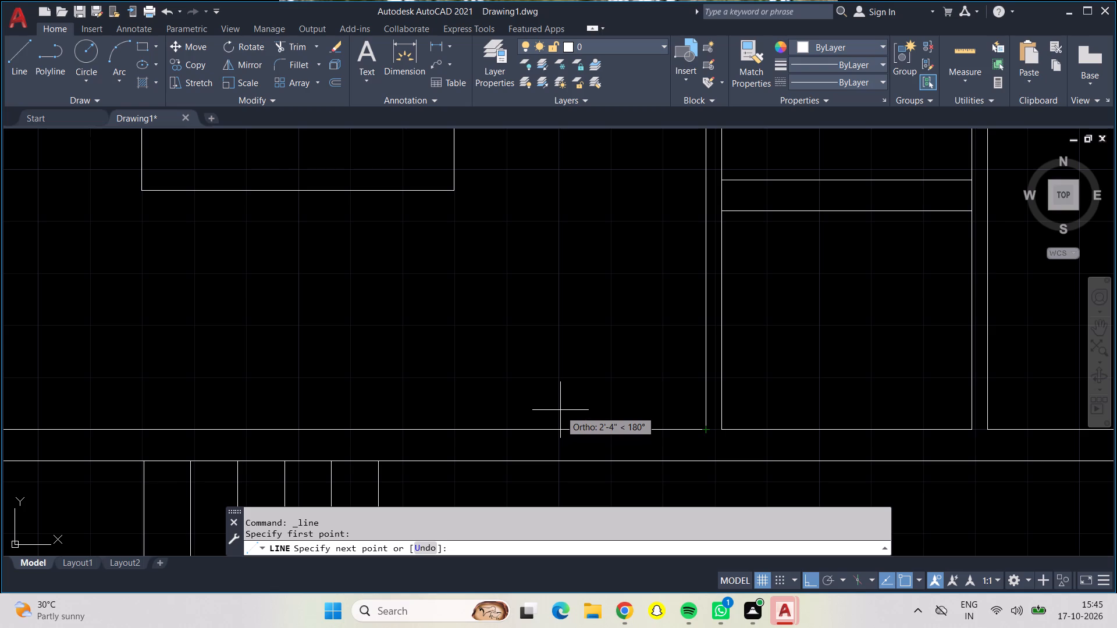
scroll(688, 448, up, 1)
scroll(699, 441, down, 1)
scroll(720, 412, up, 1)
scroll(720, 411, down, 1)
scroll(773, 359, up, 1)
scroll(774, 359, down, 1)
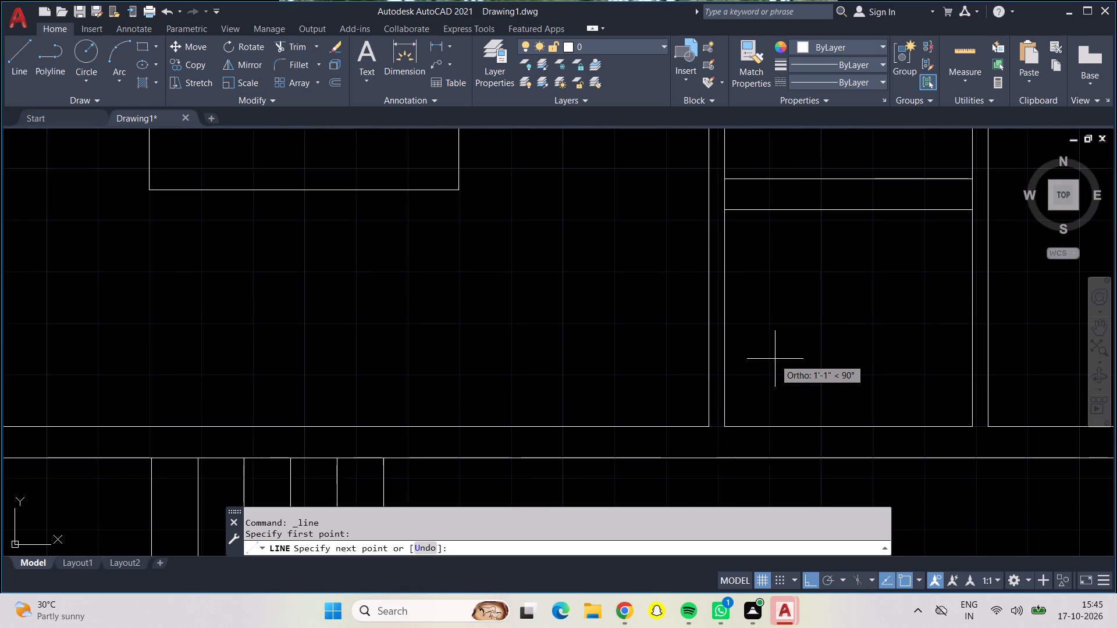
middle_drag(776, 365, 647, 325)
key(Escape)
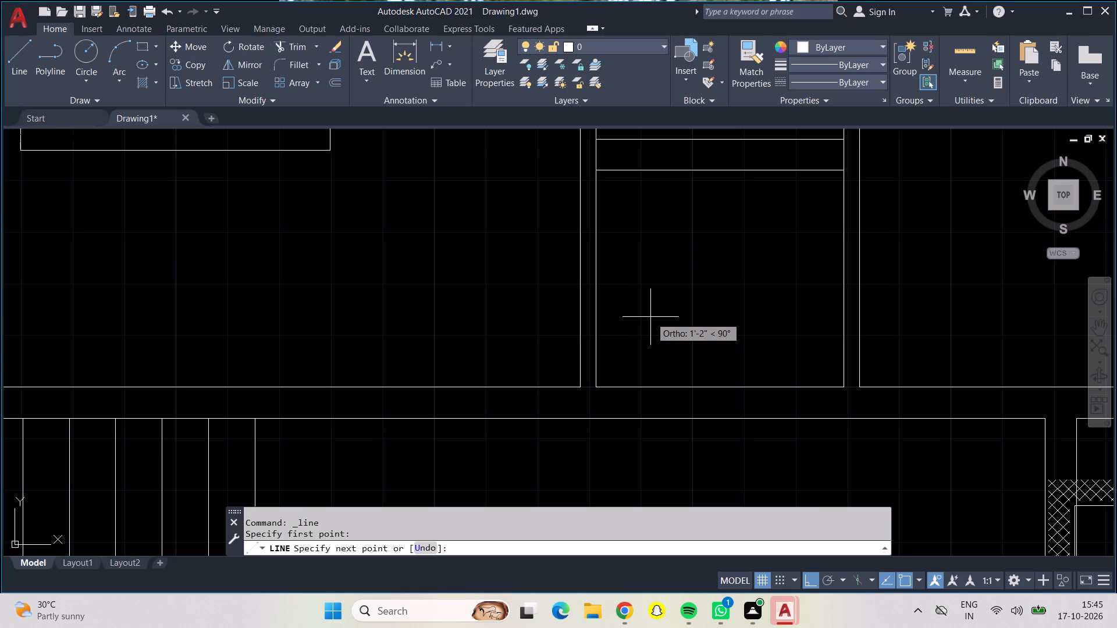
From the southeast inner corner of the passage below the bathroom, draw a line 6" north and across the wall to its east face.
click(10, 67)
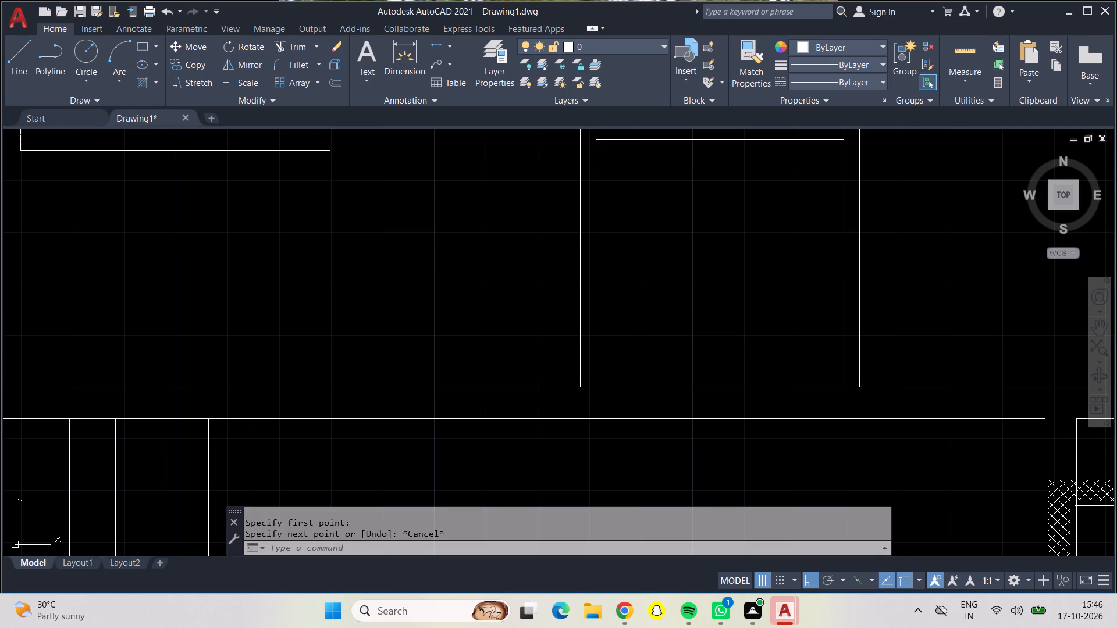
scroll(748, 301, down, 1)
middle_drag(748, 301, 614, 294)
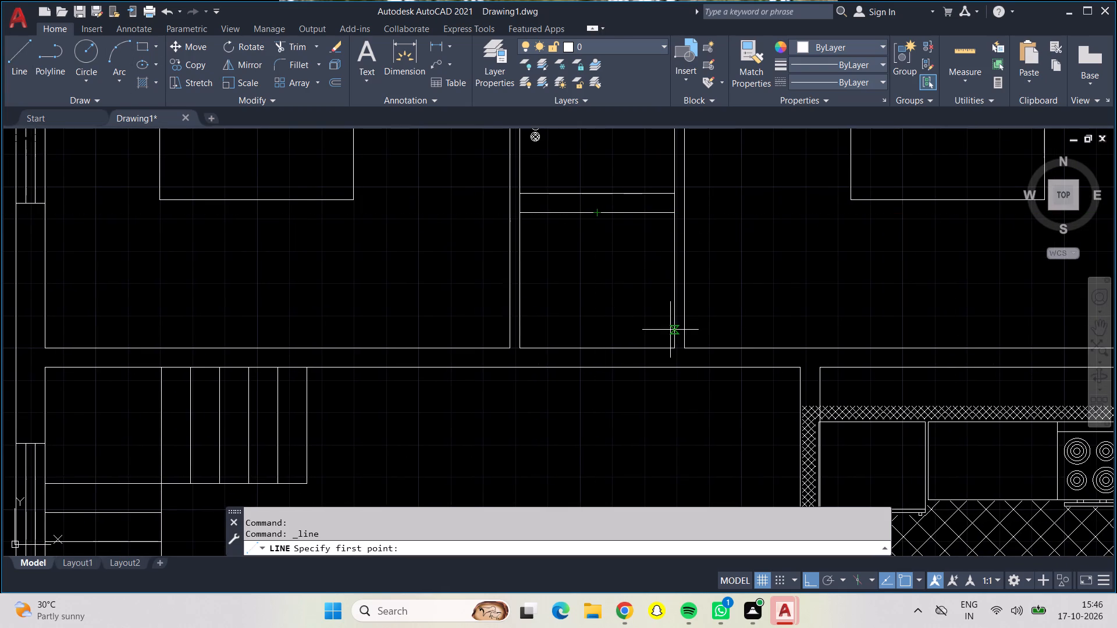
click(674, 347)
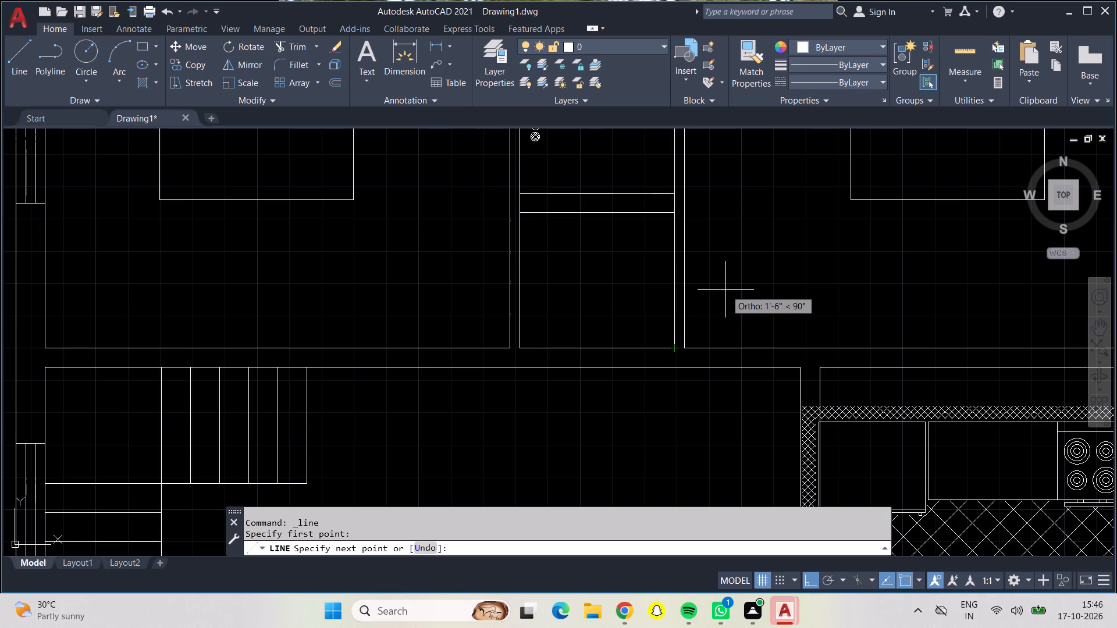
scroll(692, 337, down, 1)
scroll(692, 337, up, 4)
middle_drag(688, 324, 689, 397)
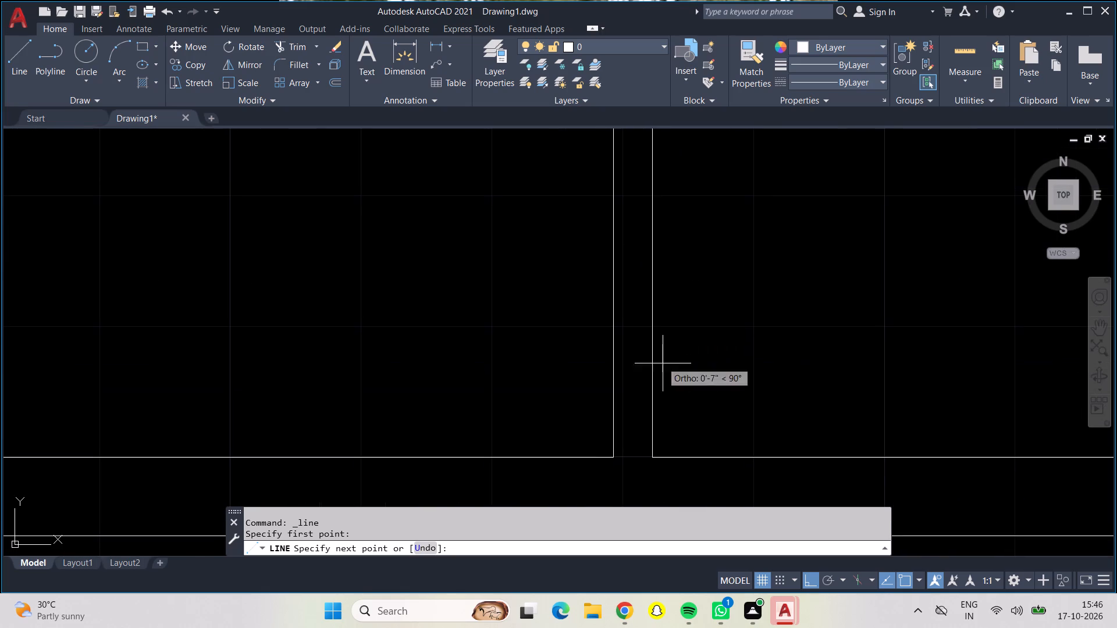
text(6")
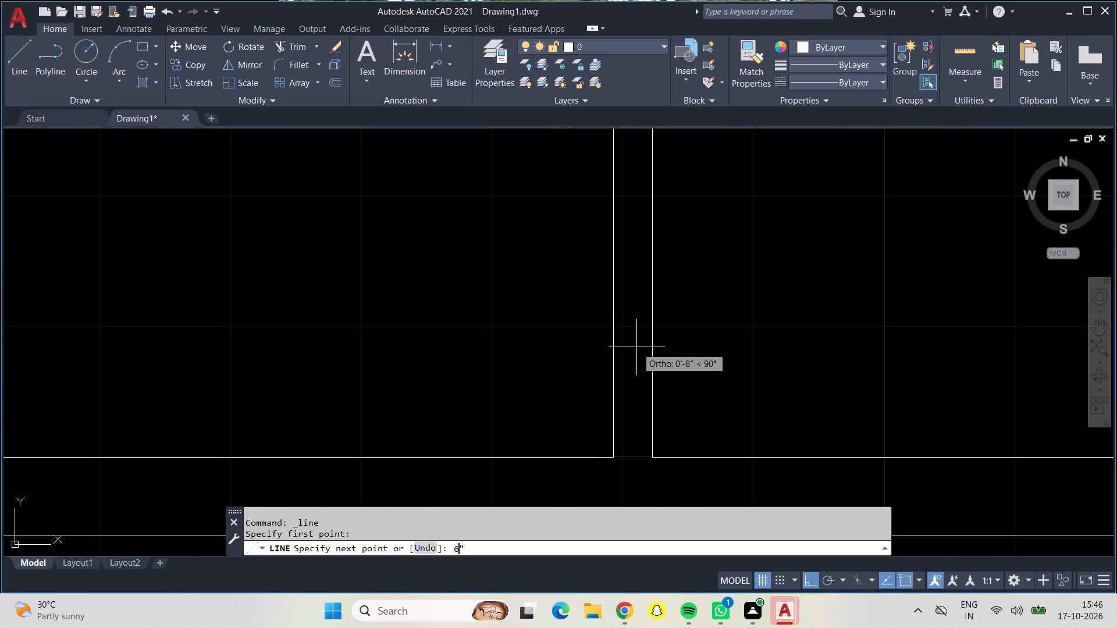
key(Return)
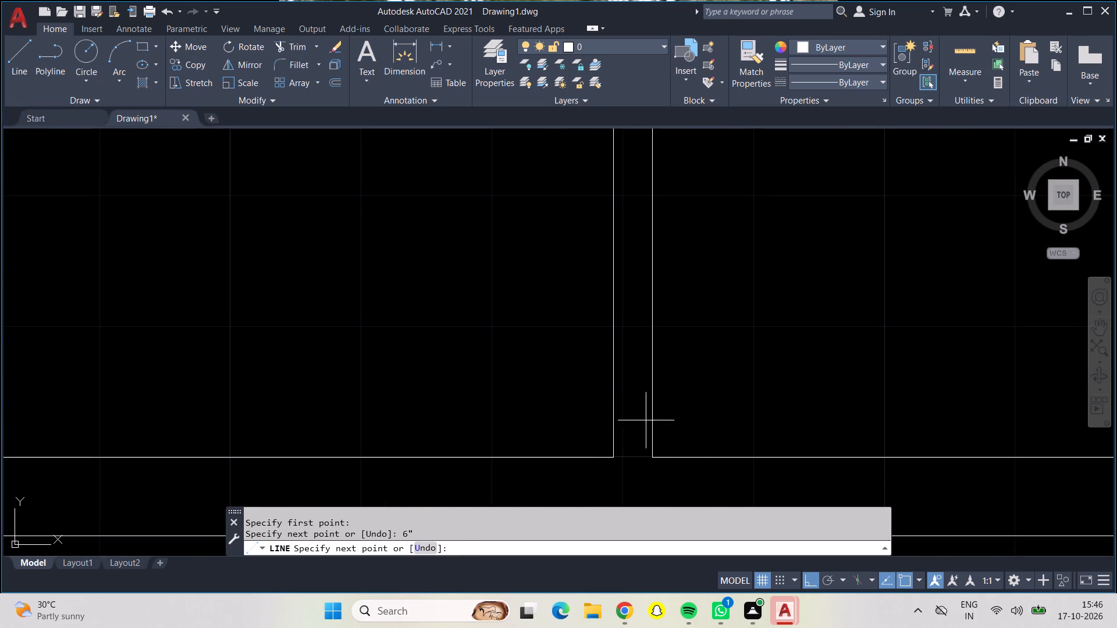
click(653, 376)
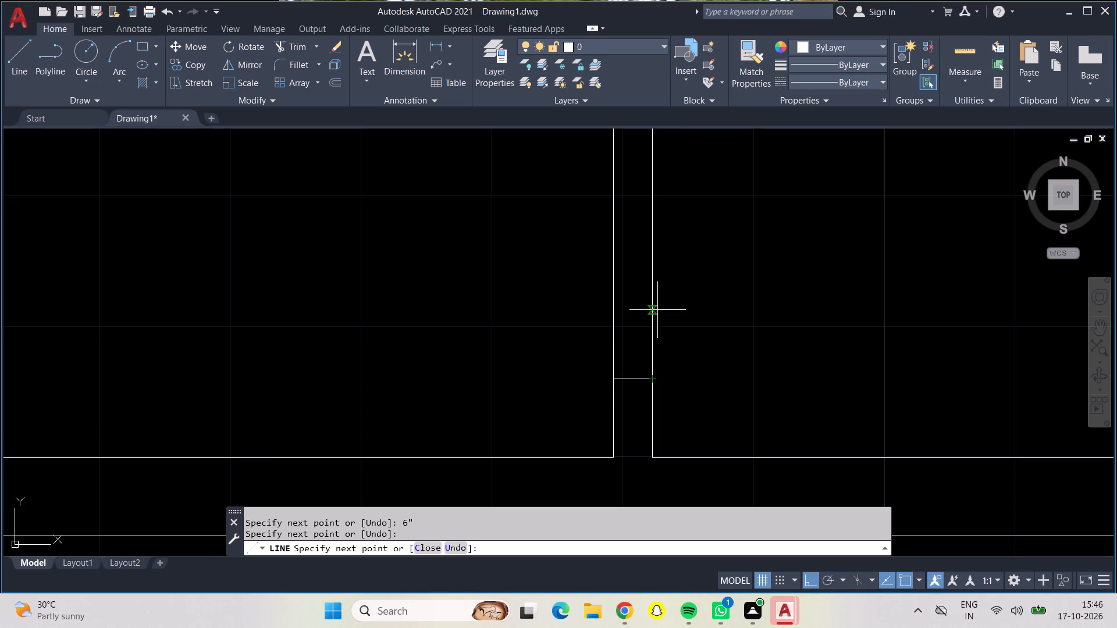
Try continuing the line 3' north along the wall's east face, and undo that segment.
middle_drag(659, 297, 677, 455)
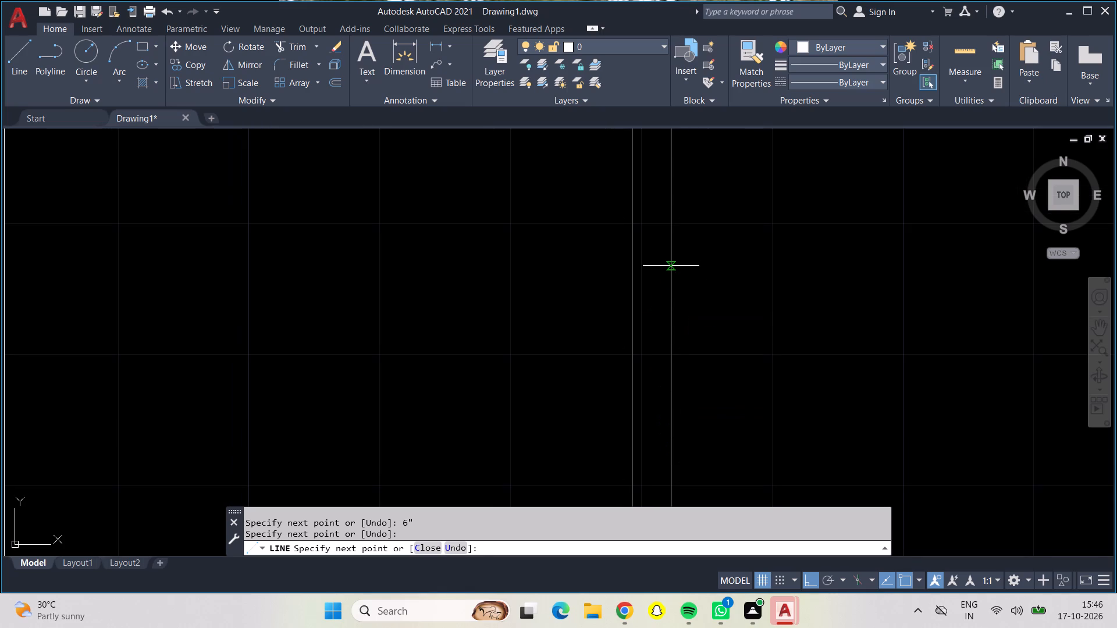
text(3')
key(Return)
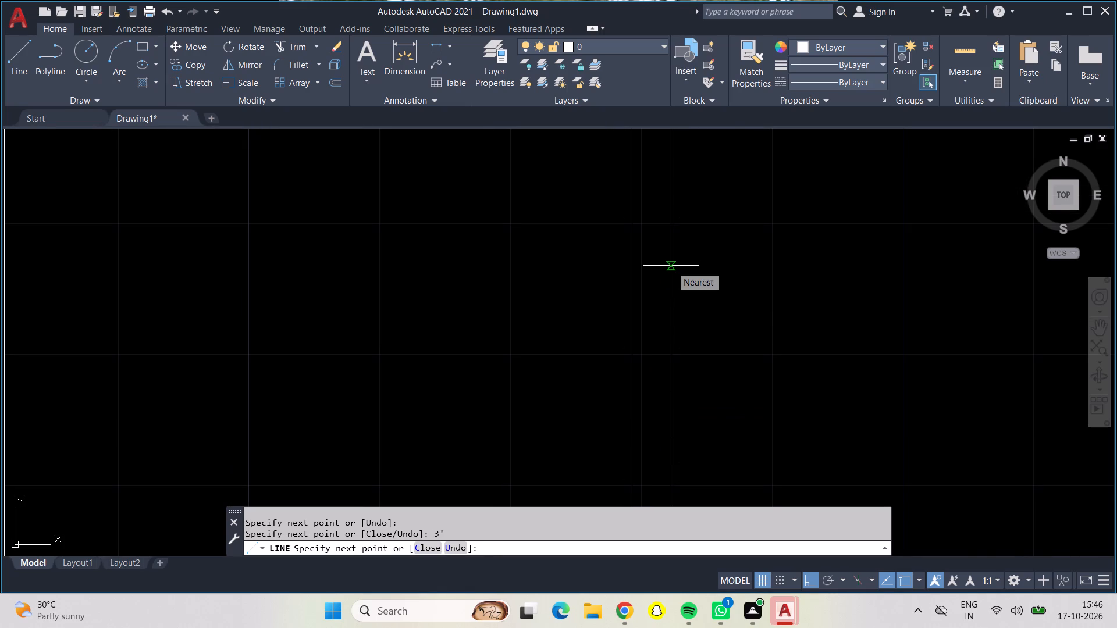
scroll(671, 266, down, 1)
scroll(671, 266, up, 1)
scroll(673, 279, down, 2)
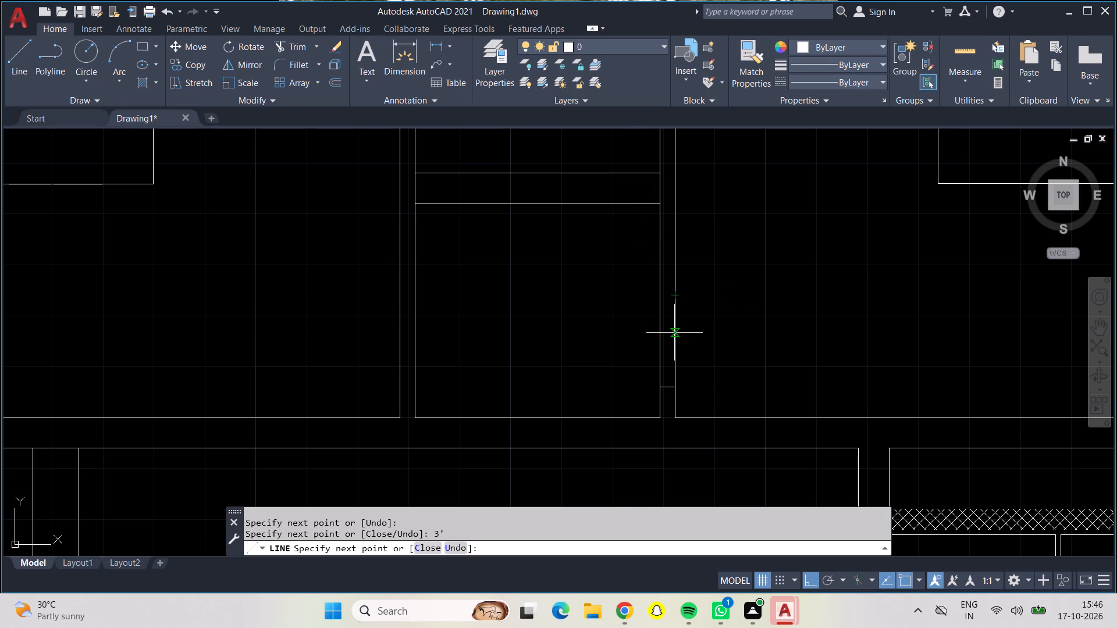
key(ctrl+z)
Continue the line 3' north along the east face of the wall between the passage and the northeast bedroom.
scroll(720, 374, down, 1)
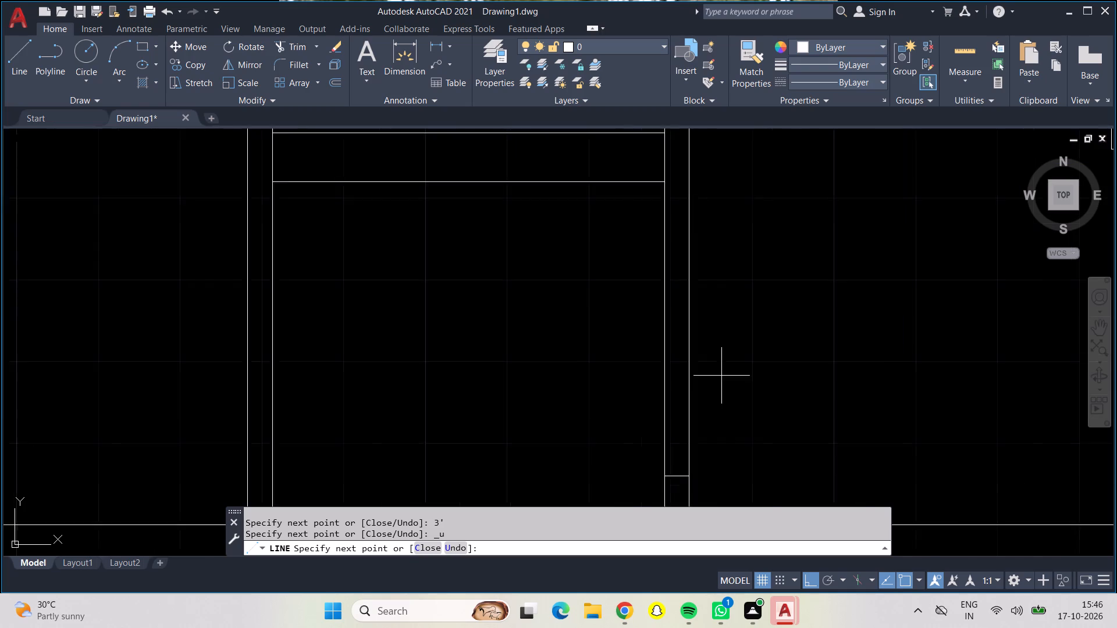
scroll(723, 376, down, 2)
text(3')
key(Return)
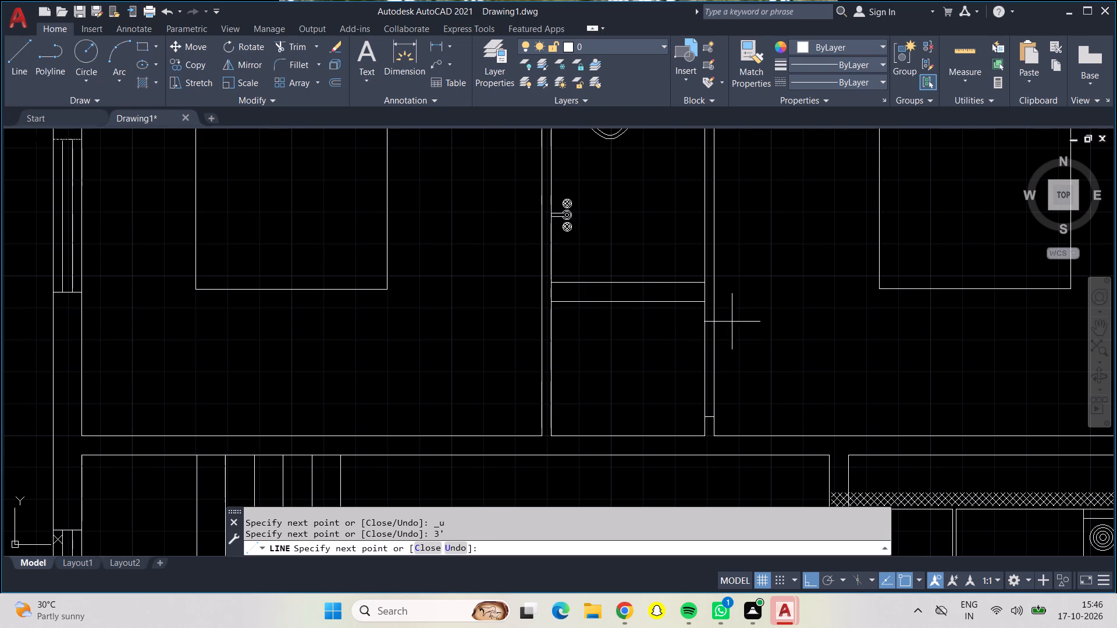
key(Escape)
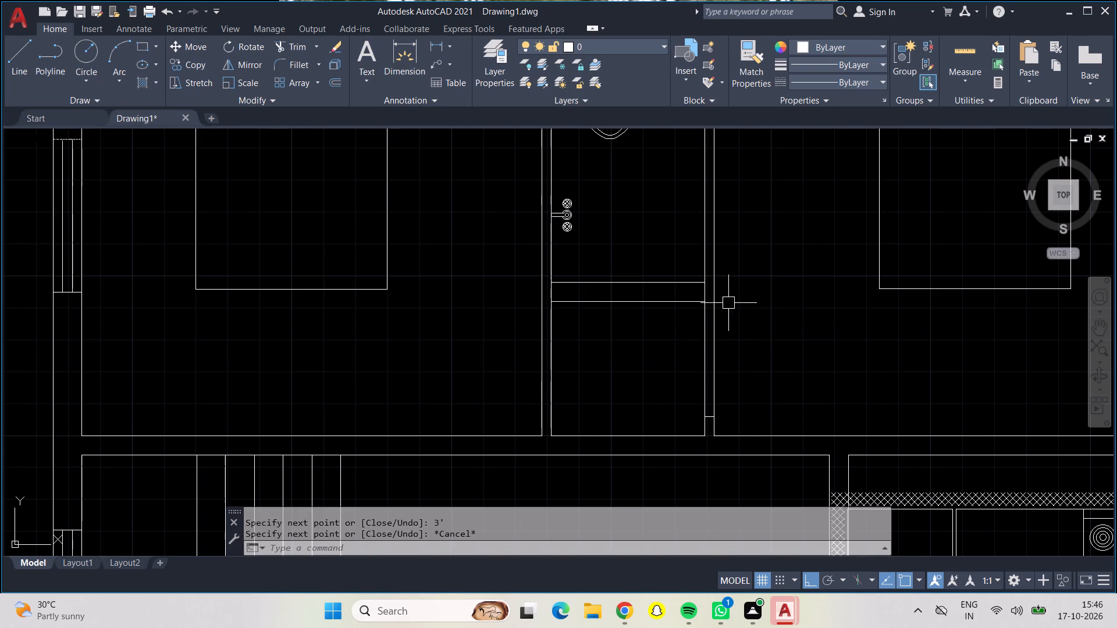
Make the north bathroom's south partition 3" thick by deleting its lower line and offsetting the upper line 3" south.
click(977, 53)
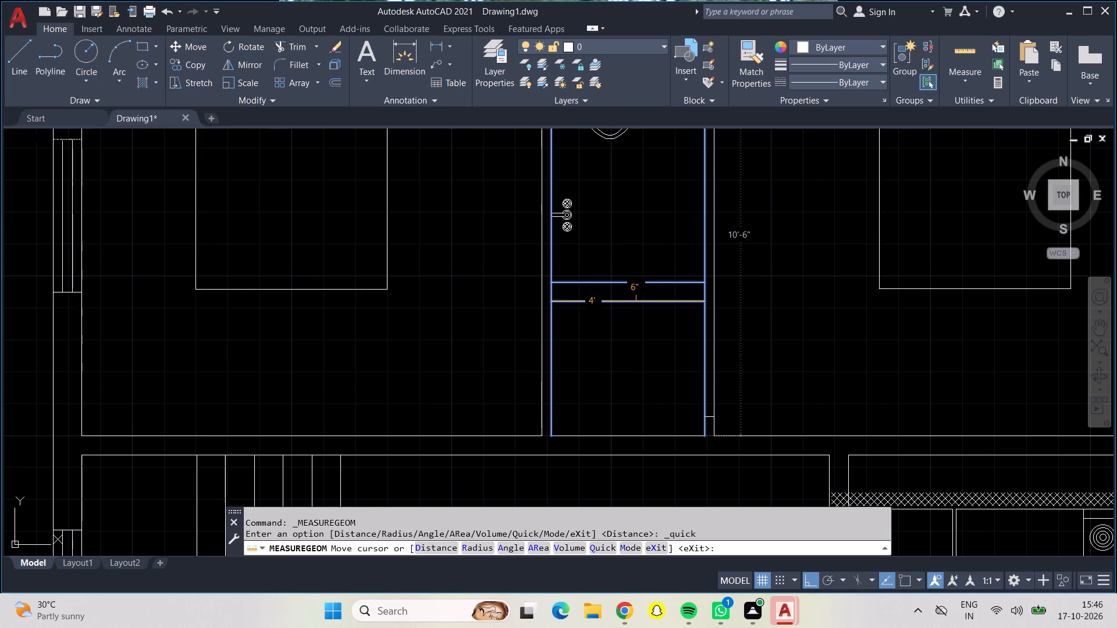
key(Escape)
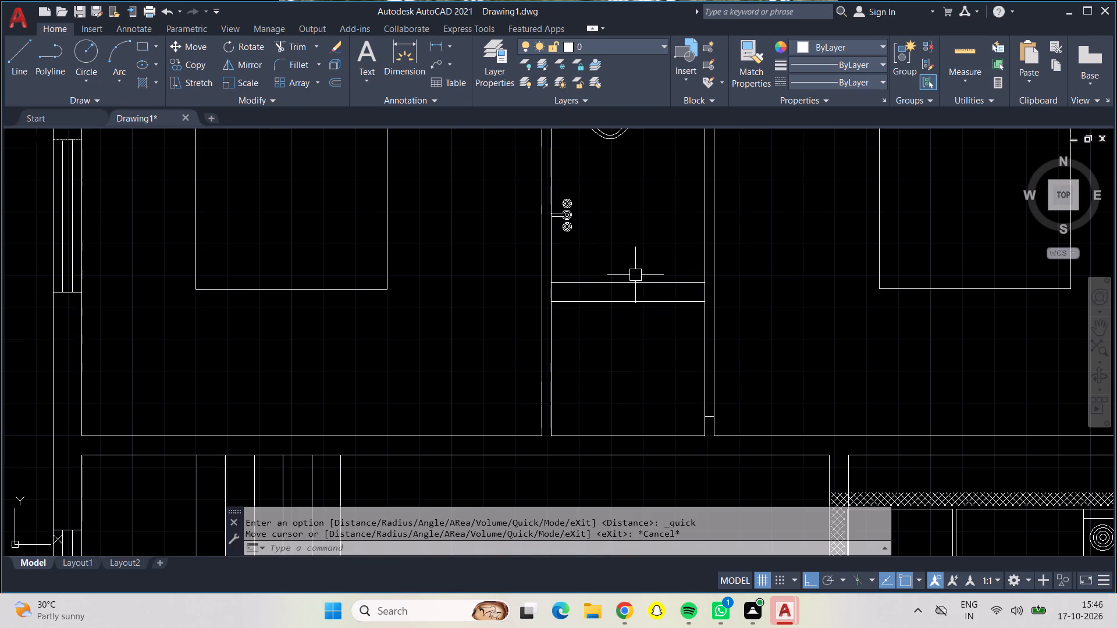
click(631, 303)
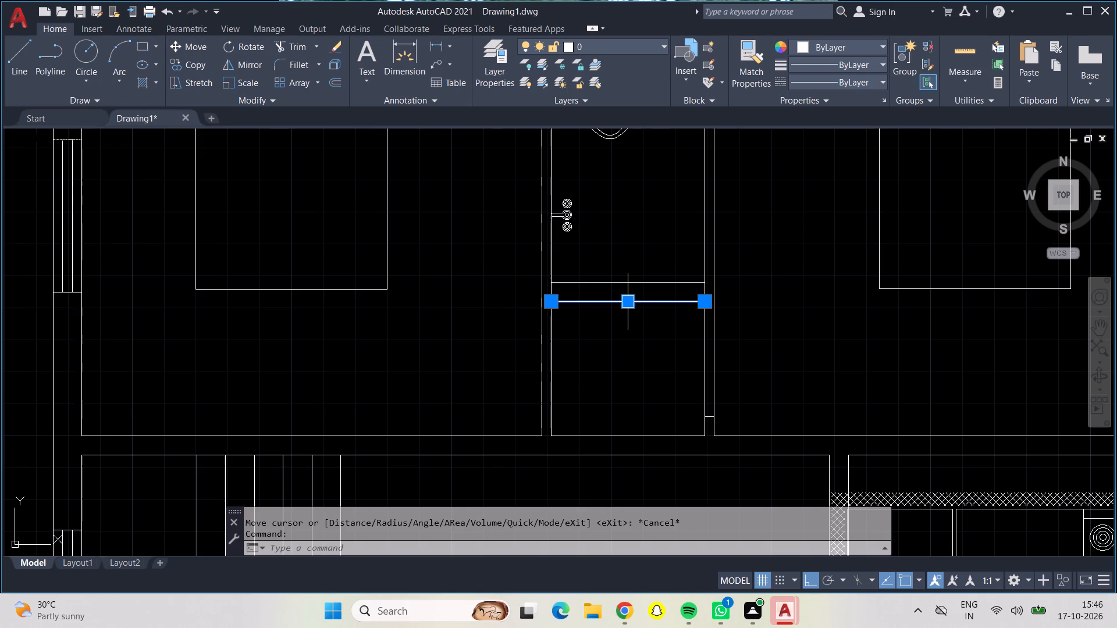
key(Delete)
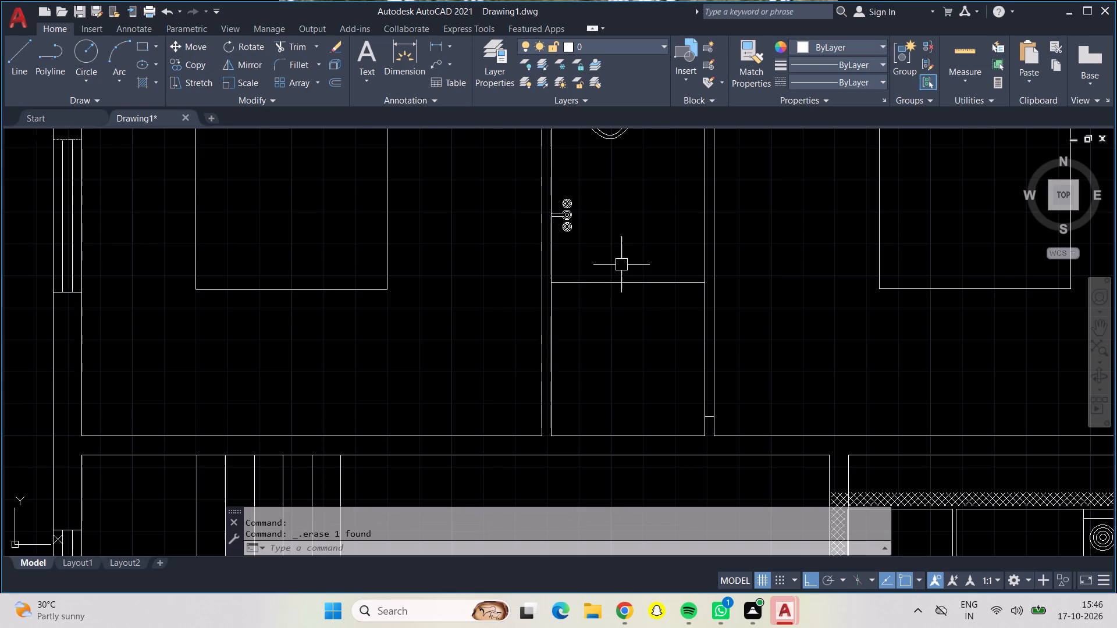
key(o)
key(Return)
text(3")
key(Return)
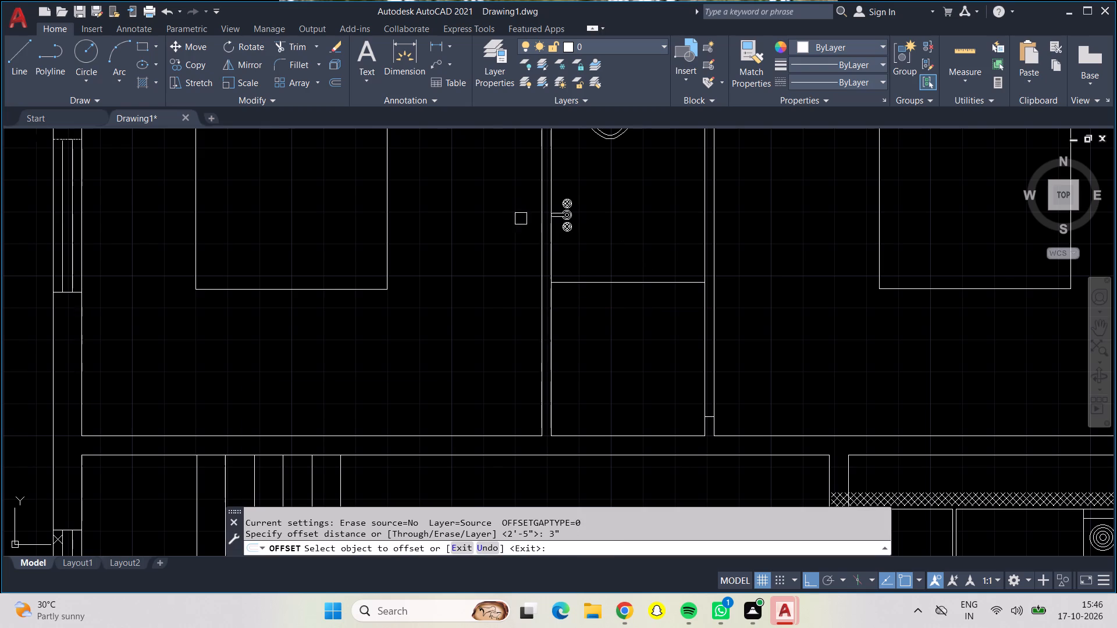
click(616, 281)
click(617, 323)
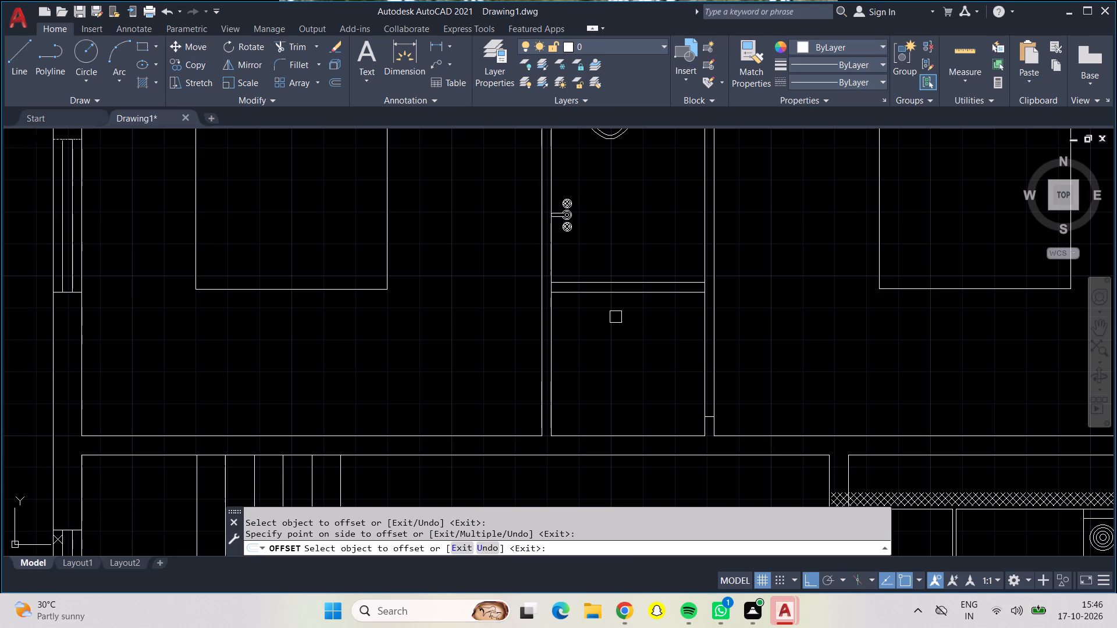
key(Escape)
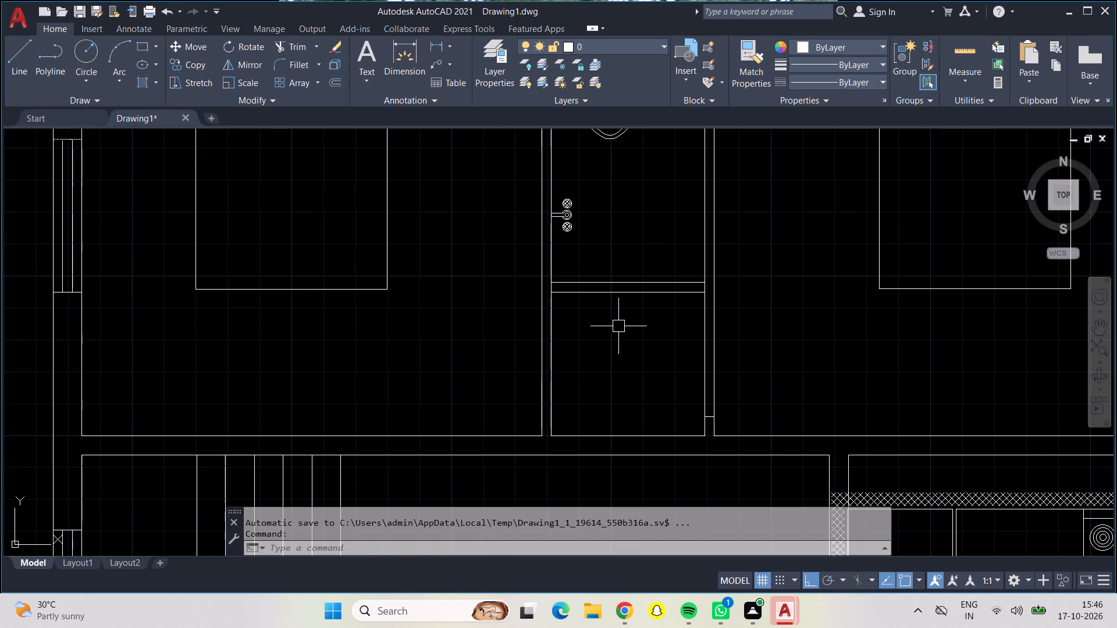
Outline the northeast bedroom's doorway: from the jamb line's west end, 3' north, across the wall, and back south to its east end.
click(17, 55)
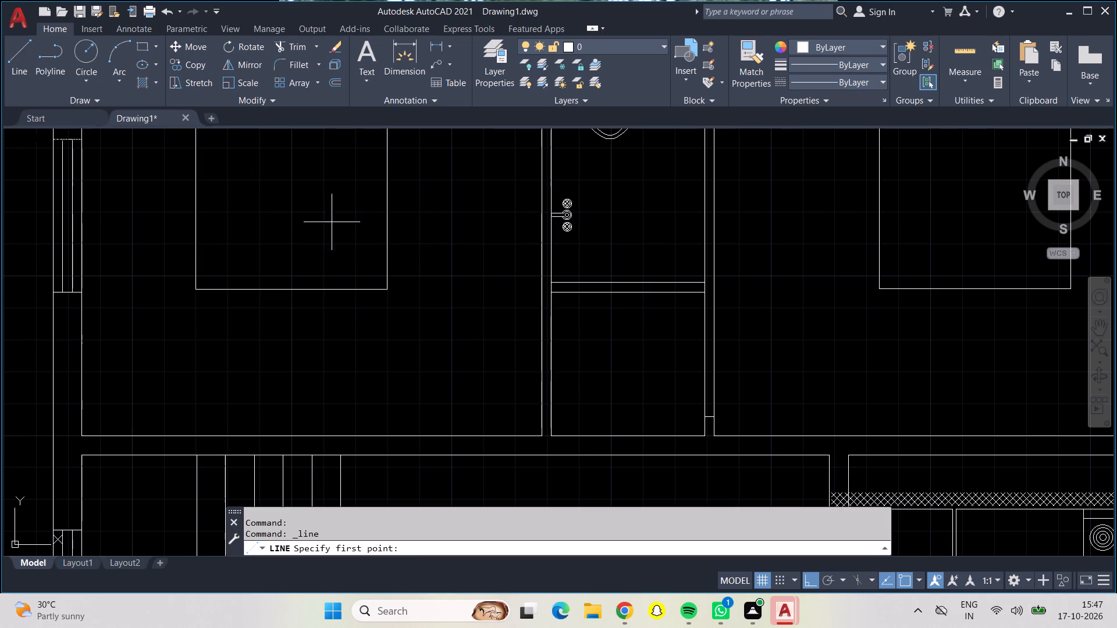
scroll(709, 402, up, 2)
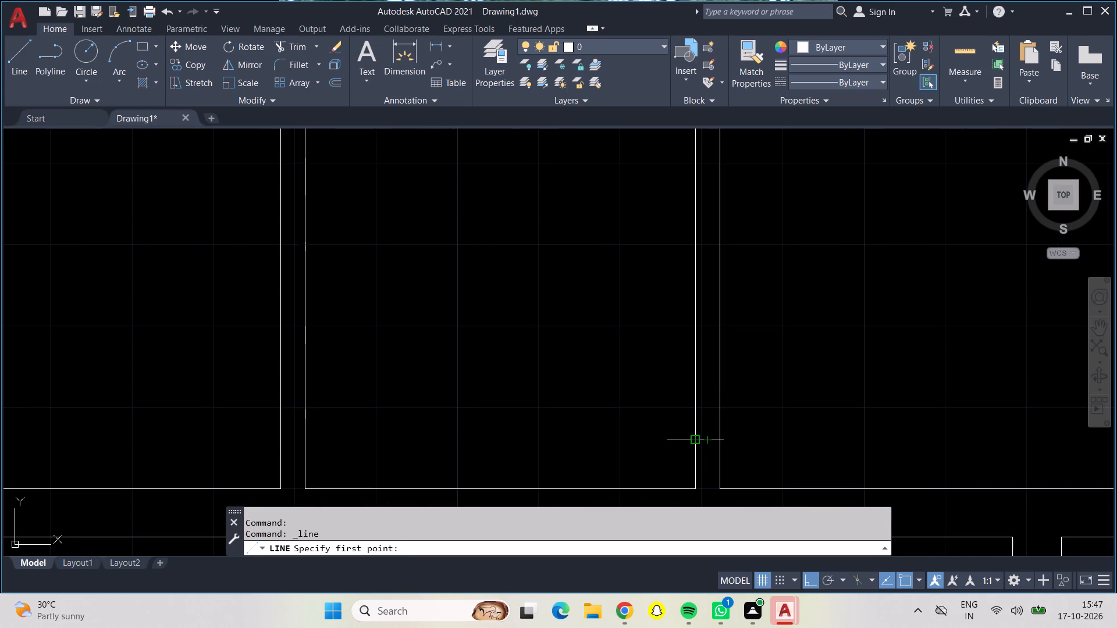
click(691, 440)
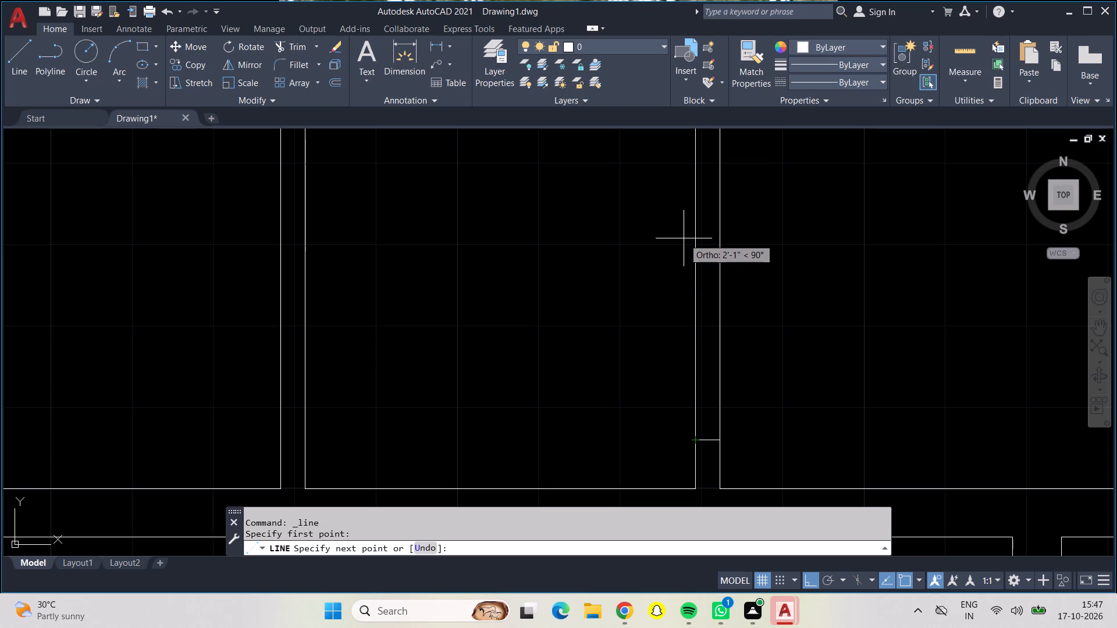
text(3')
key(Return)
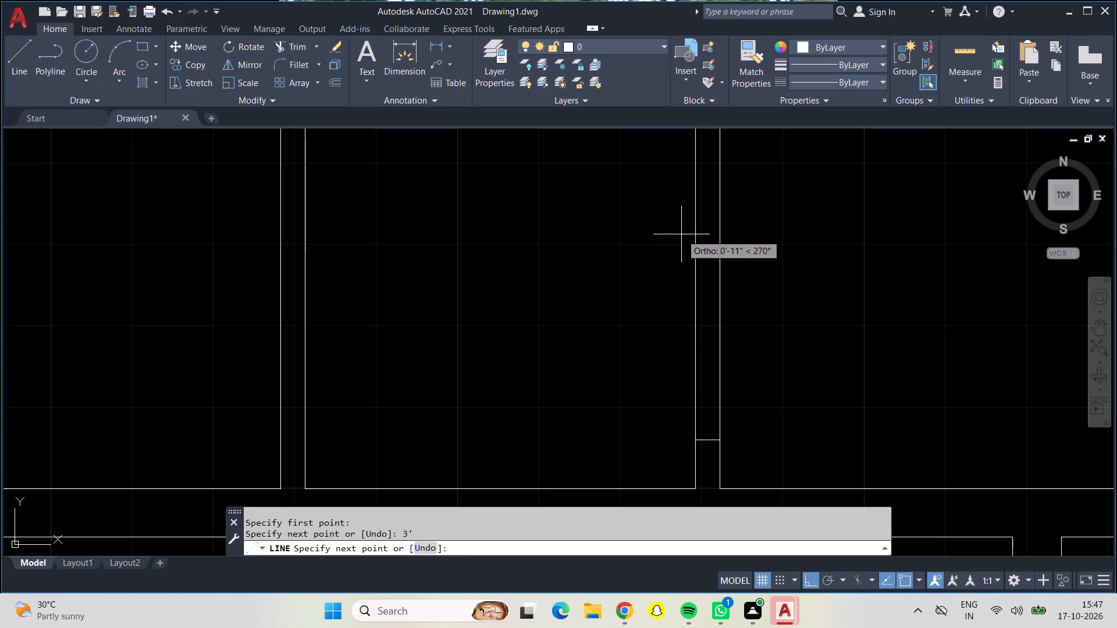
scroll(686, 251, up, 1)
scroll(689, 265, down, 3)
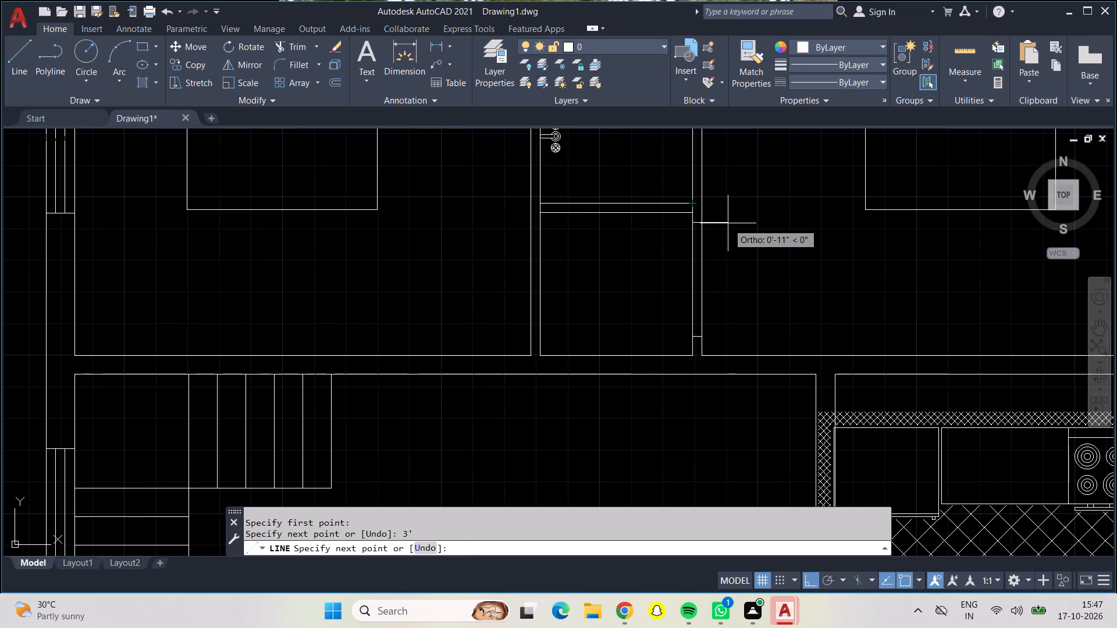
click(699, 218)
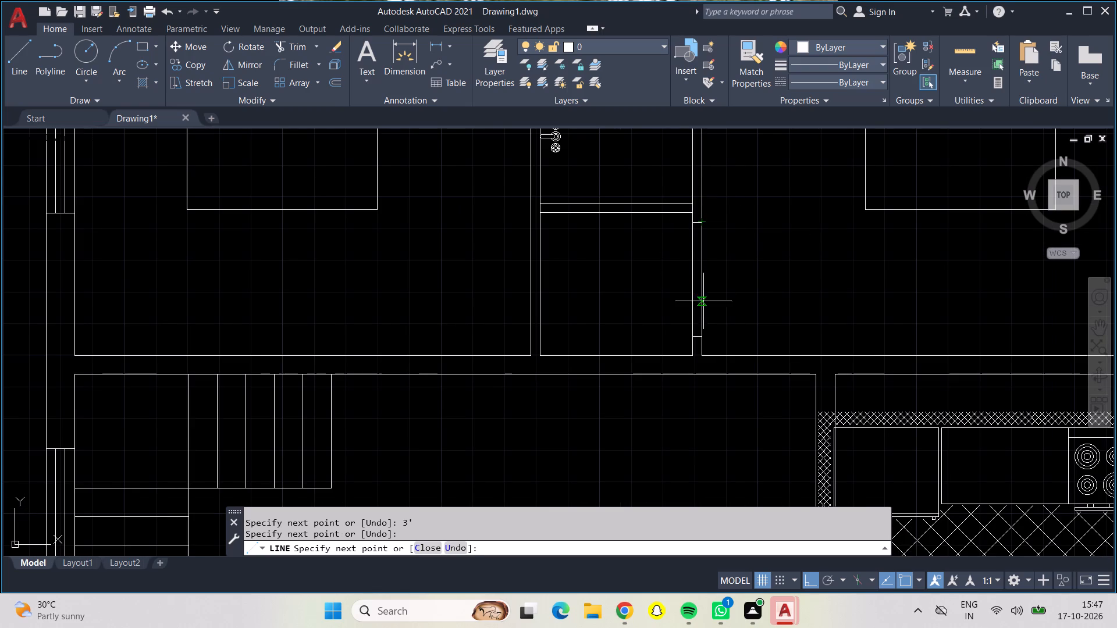
click(704, 336)
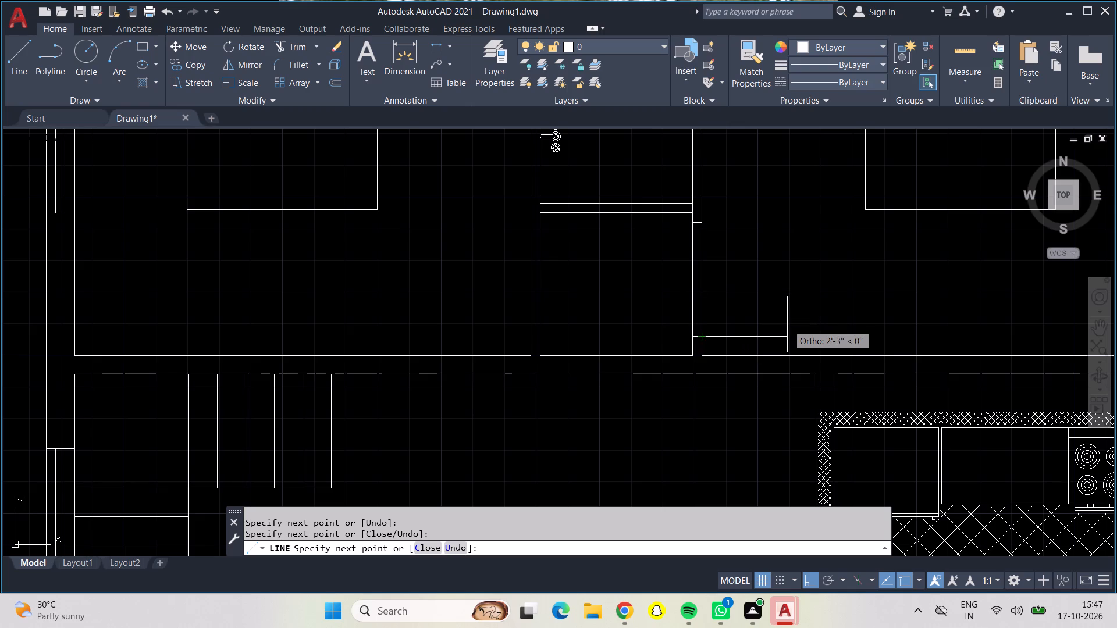
Draw the door leaf as a 3' line running east into the northeast bedroom from the doorway's south jamb.
text(3')
key(Return)
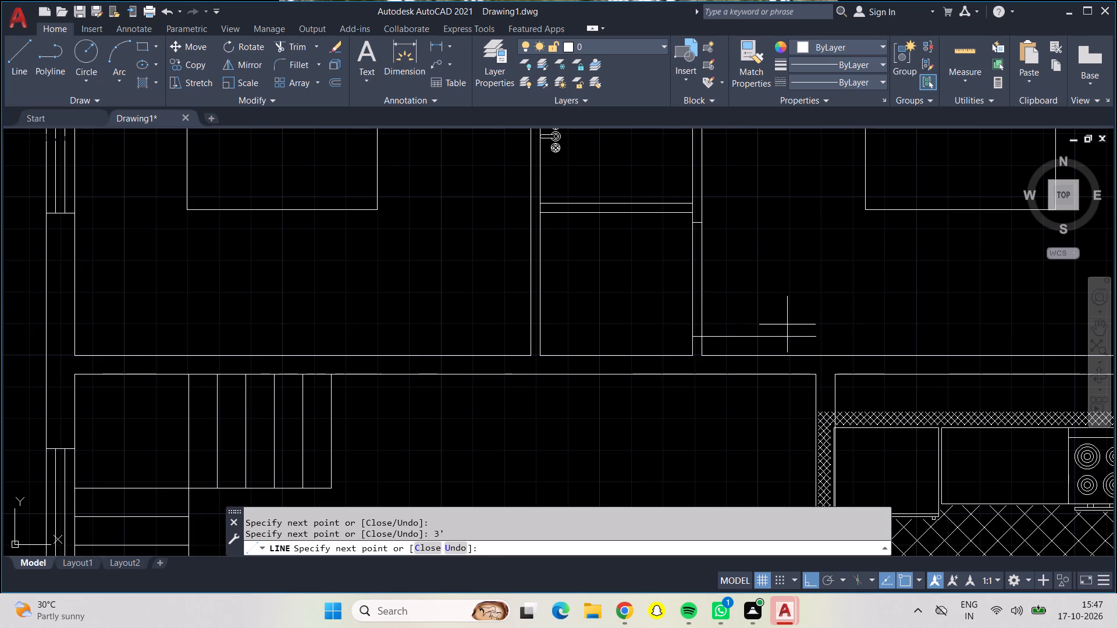
key(Return)
Draw the northwest bedroom doorway's south jamb across the passage's west wall, starting 6" north of the passage's southwest corner.
click(15, 69)
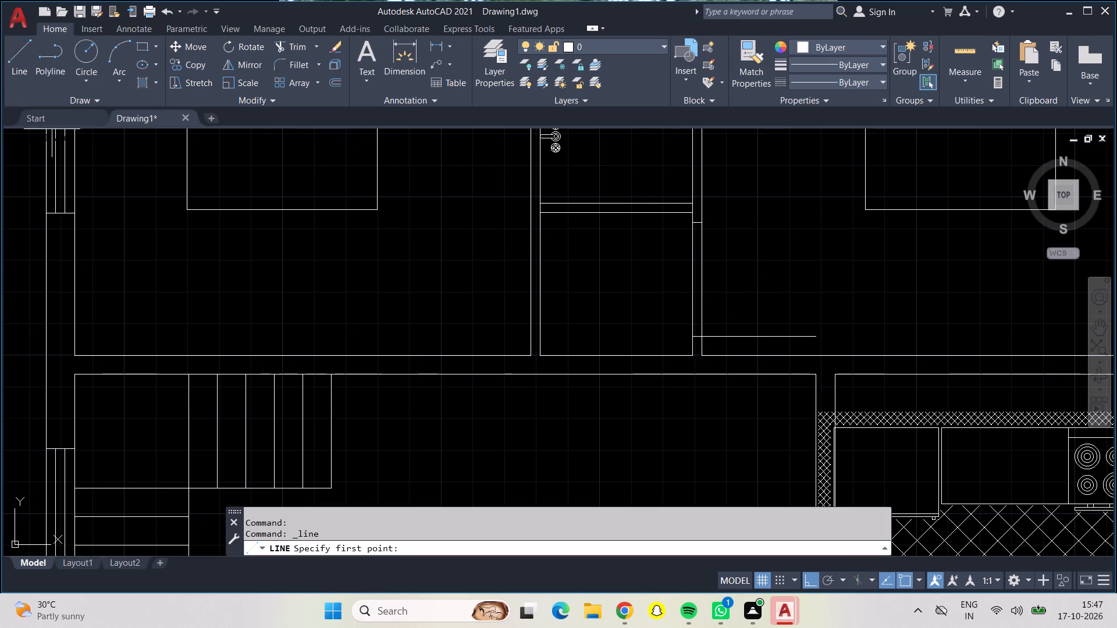
scroll(555, 347, up, 2)
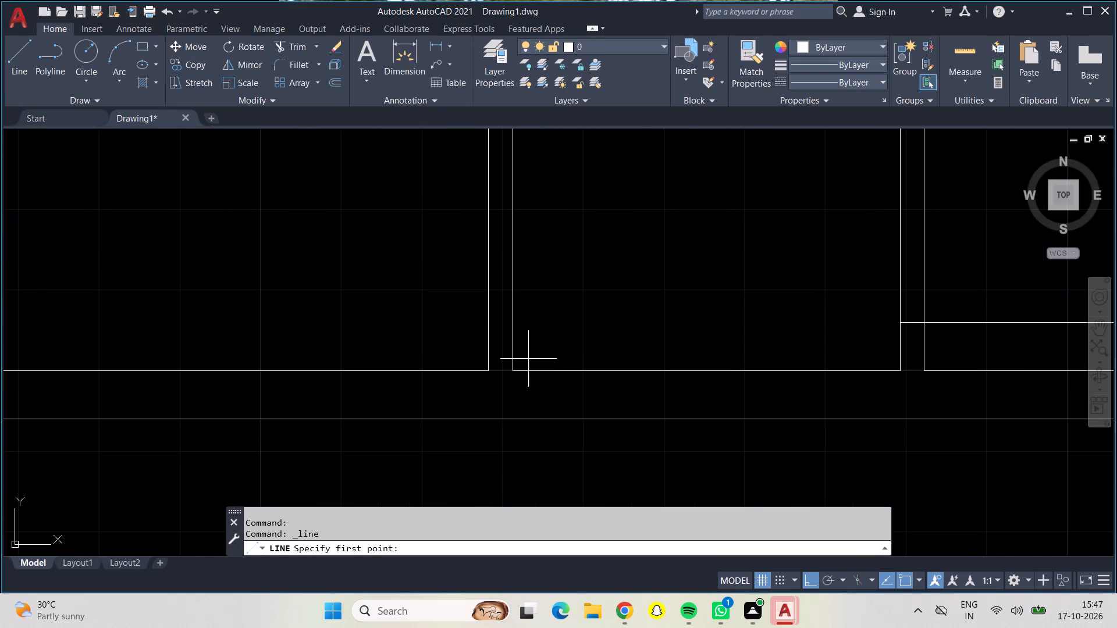
click(512, 369)
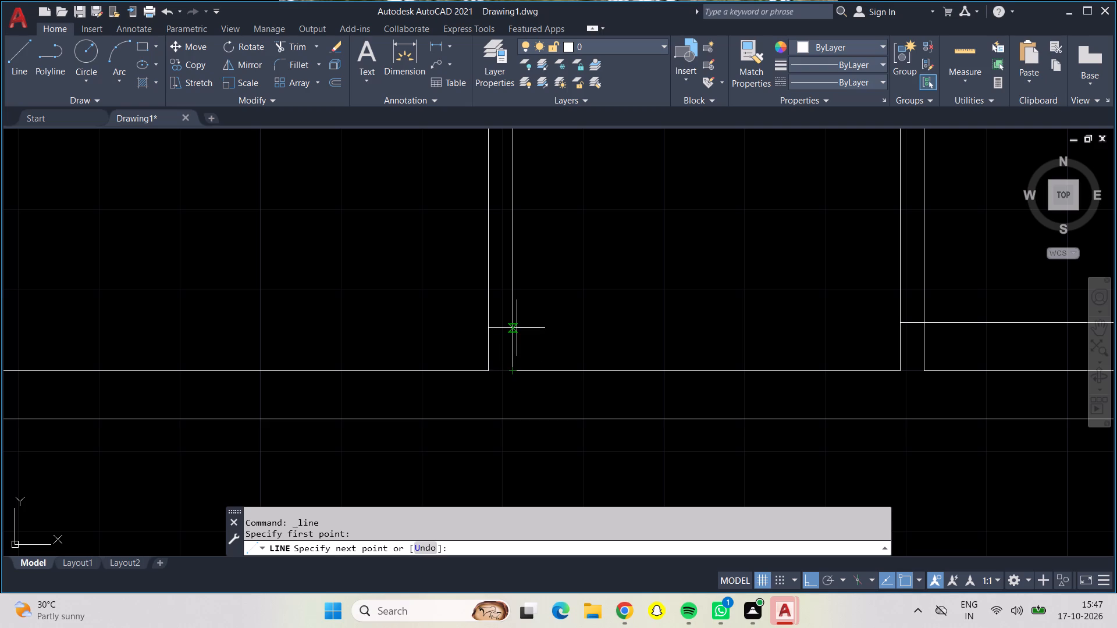
key(6)
key(shift+quotedbl)
key(Return)
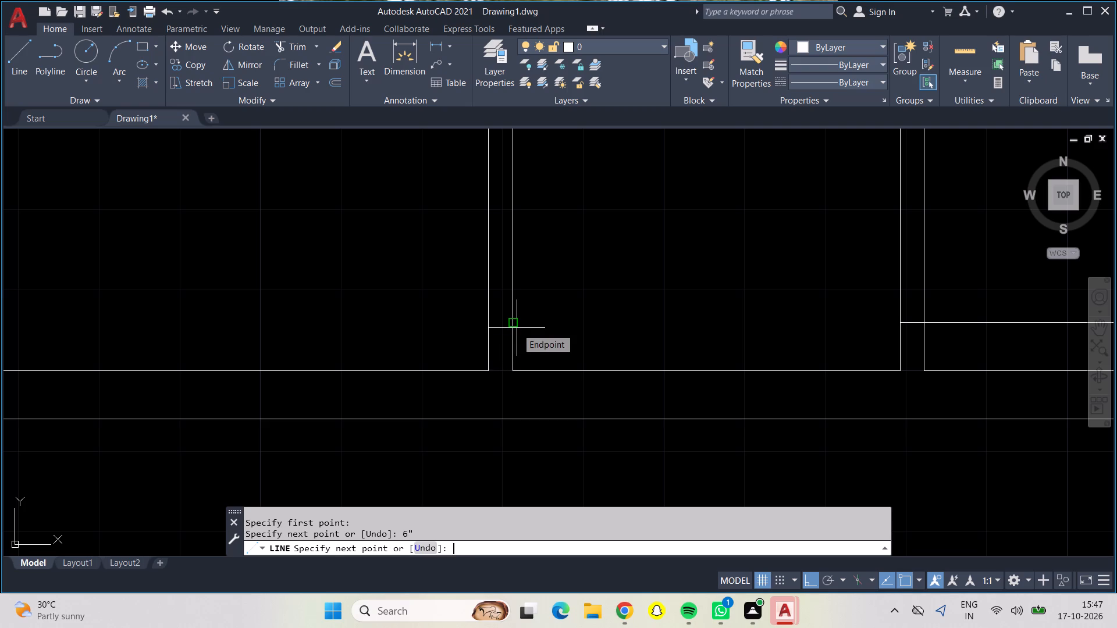
click(485, 324)
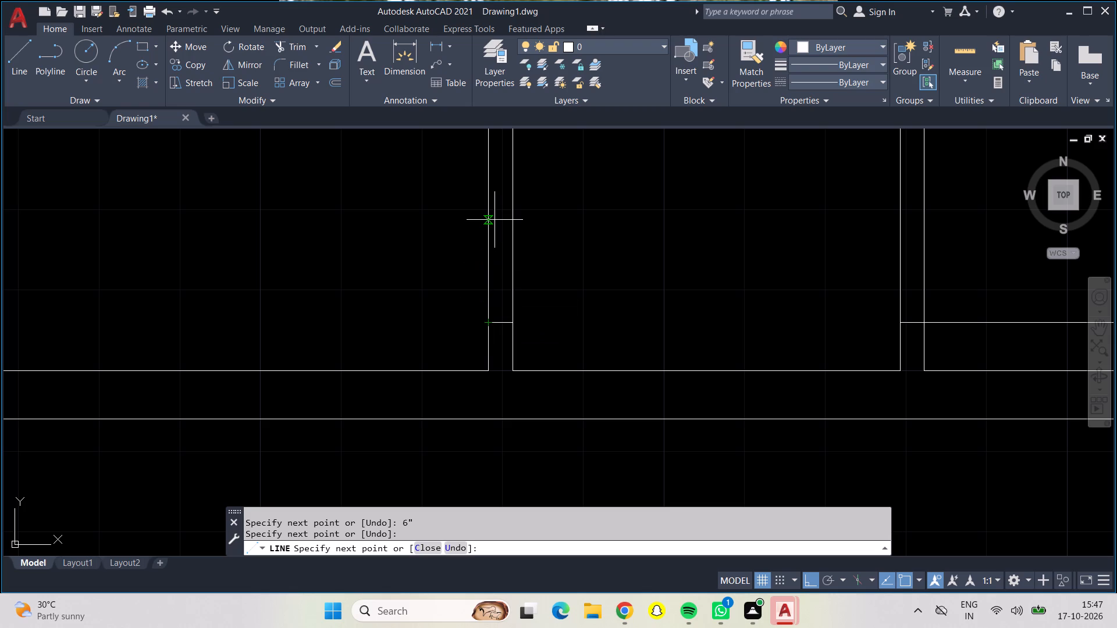
Outline the northwest bedroom's doorway from the jamb's west end: 3' north, east across the wall, and back south to the jamb's east end.
text(3')
key(Return)
scroll(634, 225, down, 1)
middle_drag(612, 225, 610, 232)
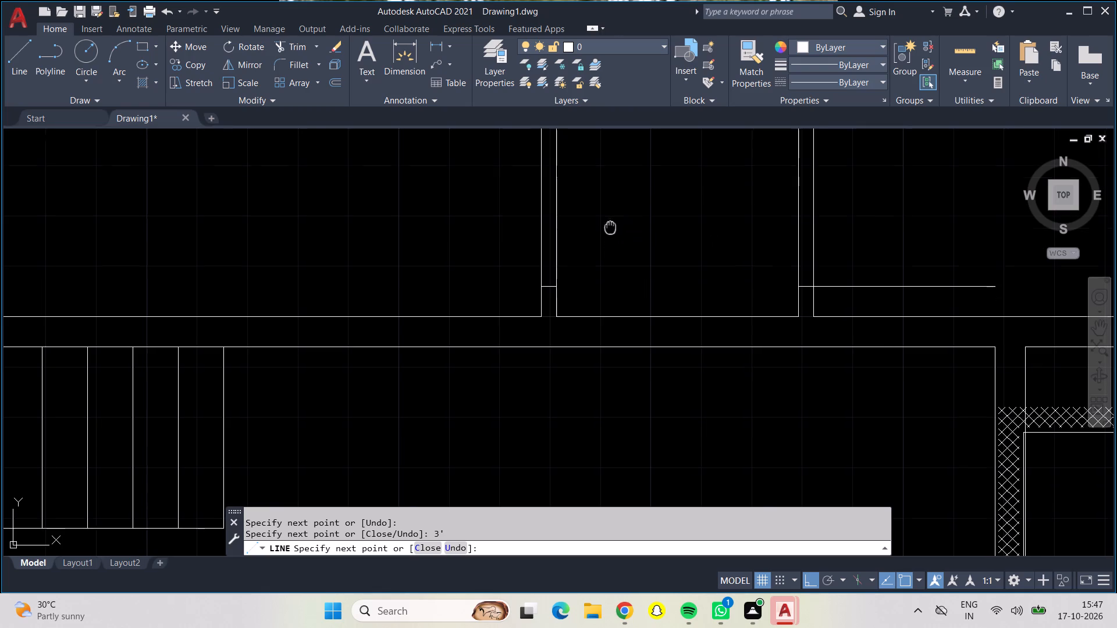
middle_drag(610, 232, 623, 293)
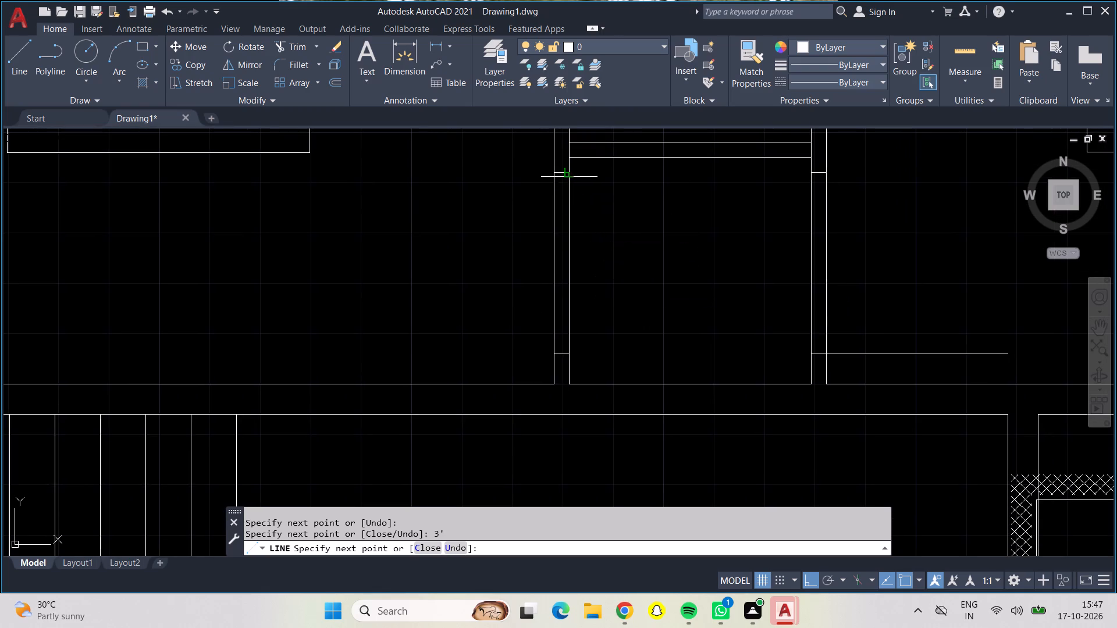
click(567, 176)
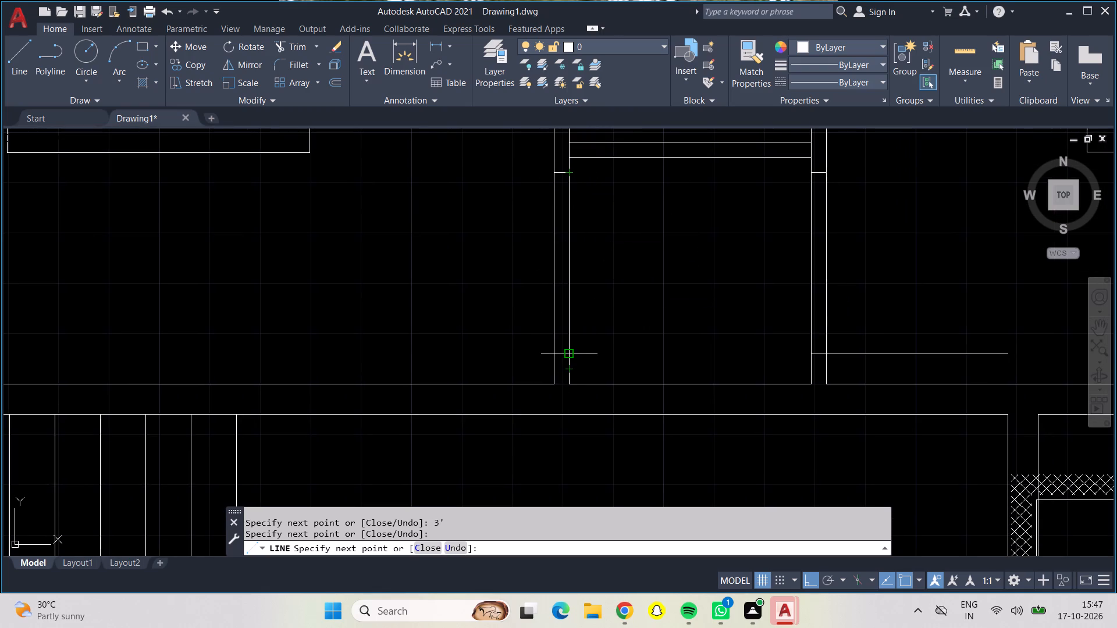
click(567, 351)
Draw the door leaf as a 3' line running west into the northwest bedroom from the doorway's south jamb.
click(550, 351)
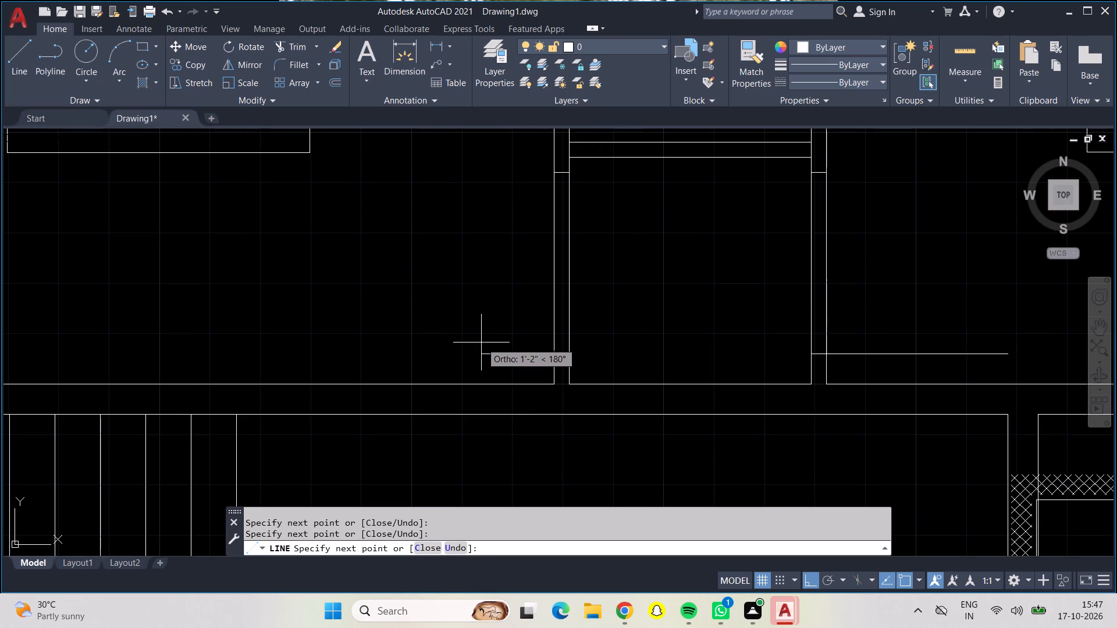
text(3')
key(Return)
key(Return)
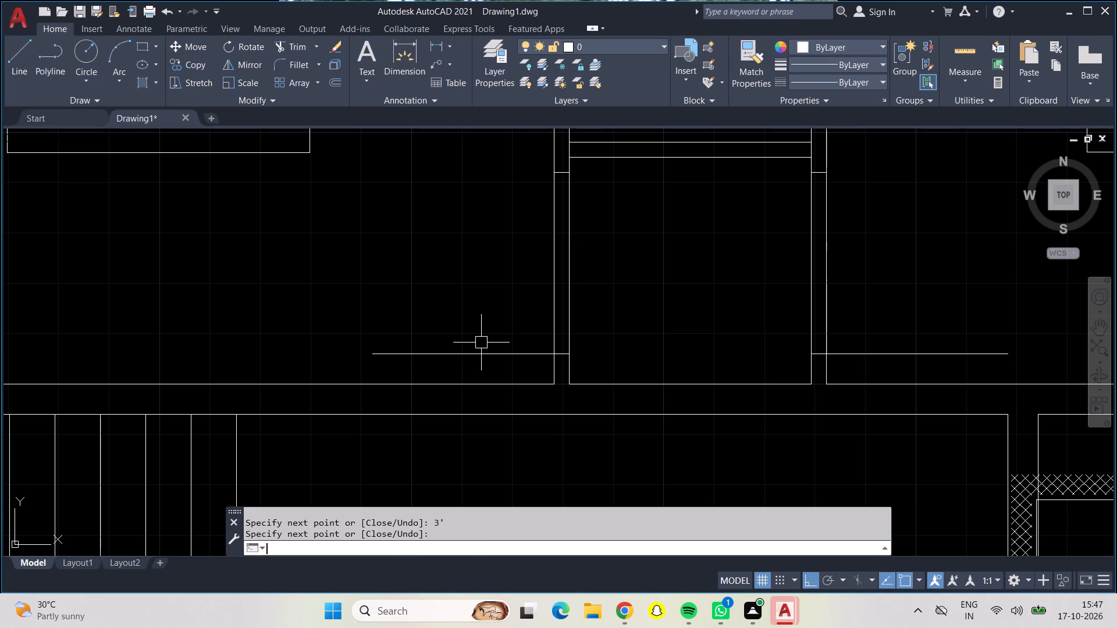
Draw the north bathroom doorway's west jamb across its south partition, 6" east of the west wall.
scroll(477, 323, down, 1)
middle_drag(578, 283, 589, 397)
click(28, 62)
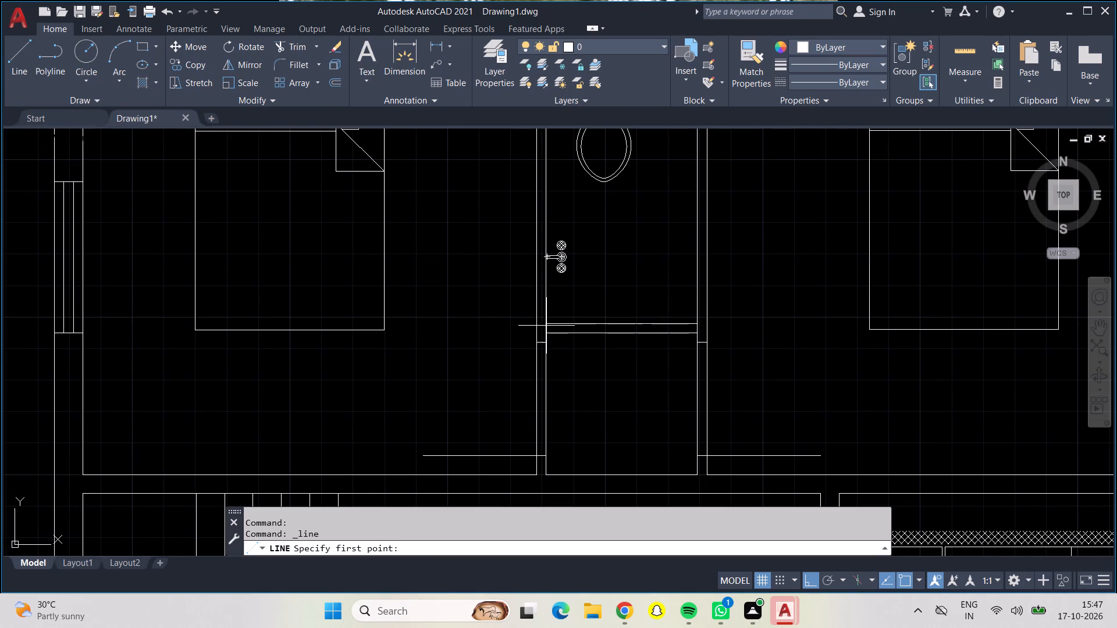
scroll(544, 326, up, 4)
click(539, 362)
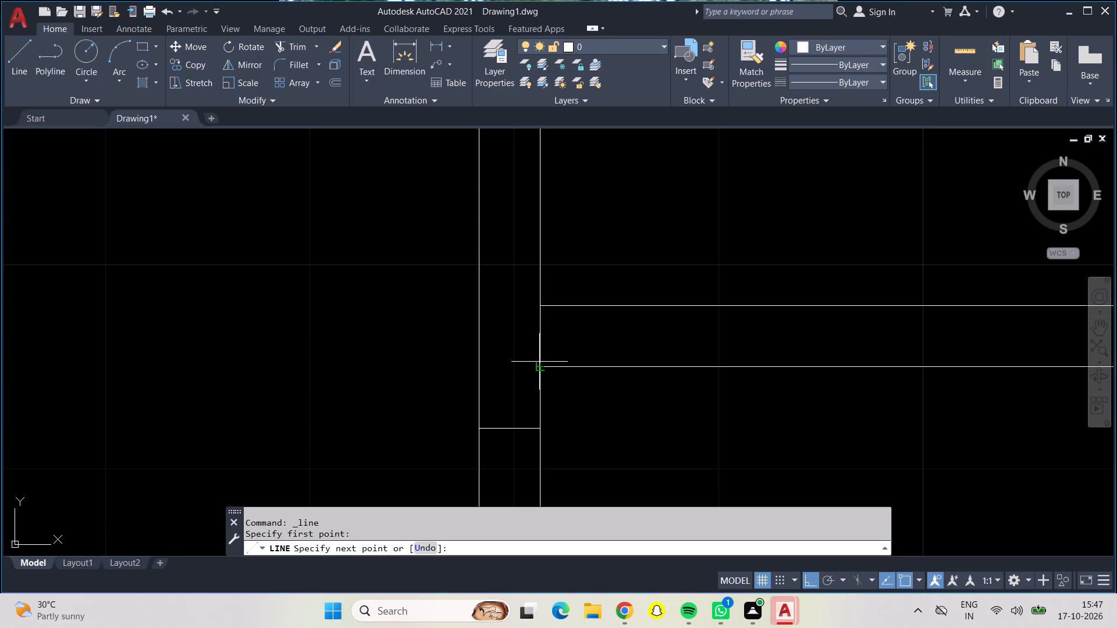
text(6")
key(Return)
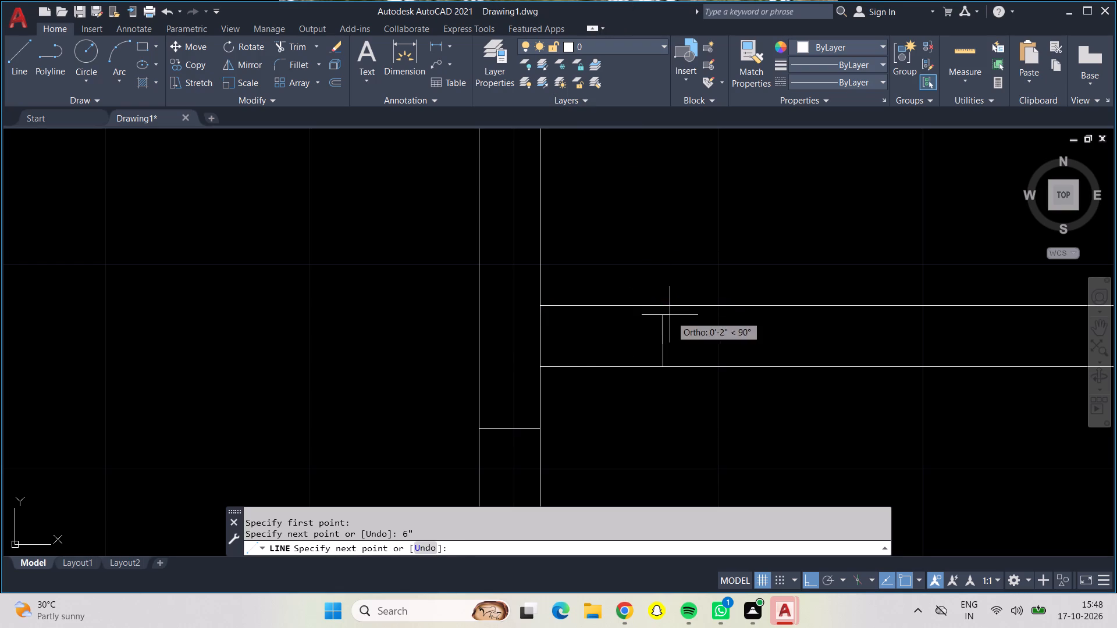
drag(664, 304, 675, 304)
Outline the bathroom doorway by continuing 2'5" east along the partition's north line and south across the partition as the east jamb.
scroll(817, 297, down, 1)
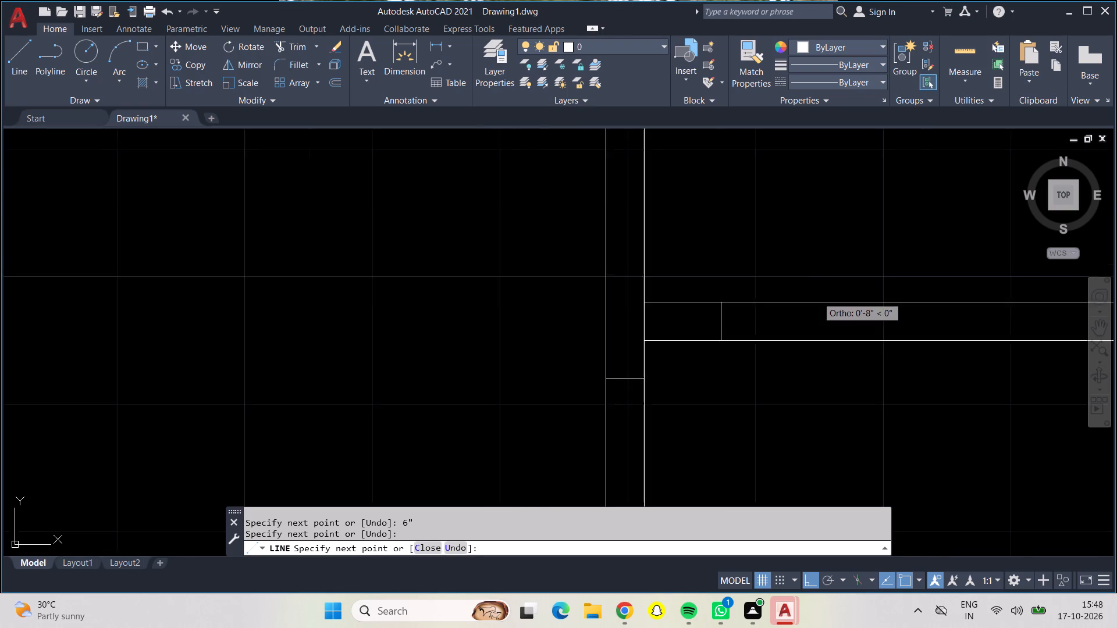
scroll(817, 297, down, 1)
middle_drag(814, 297, 558, 286)
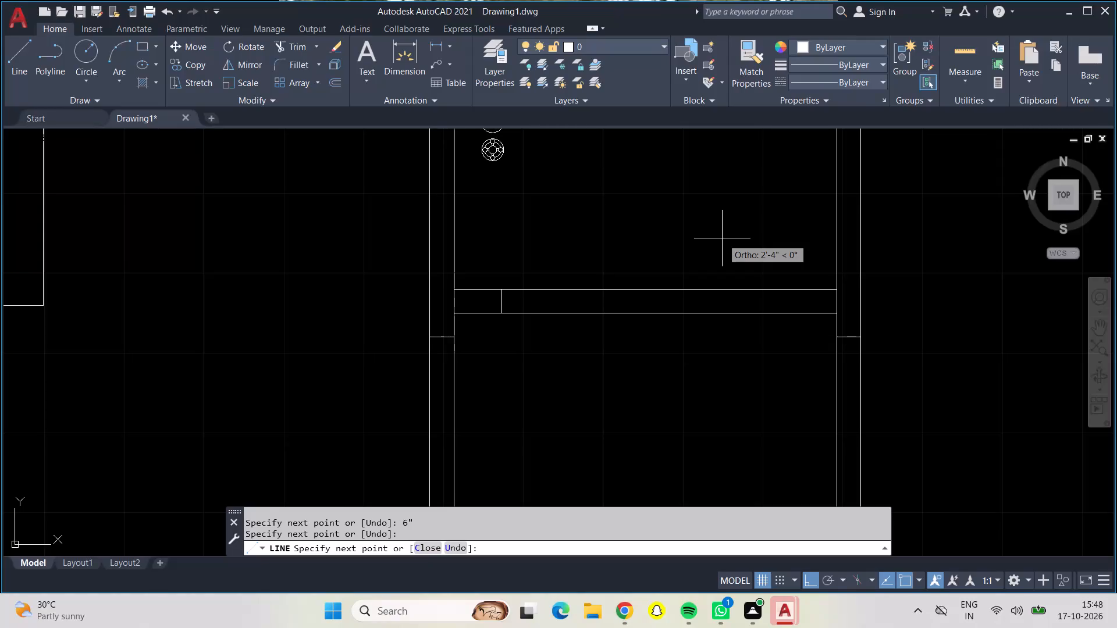
text(2'5")
key(Return)
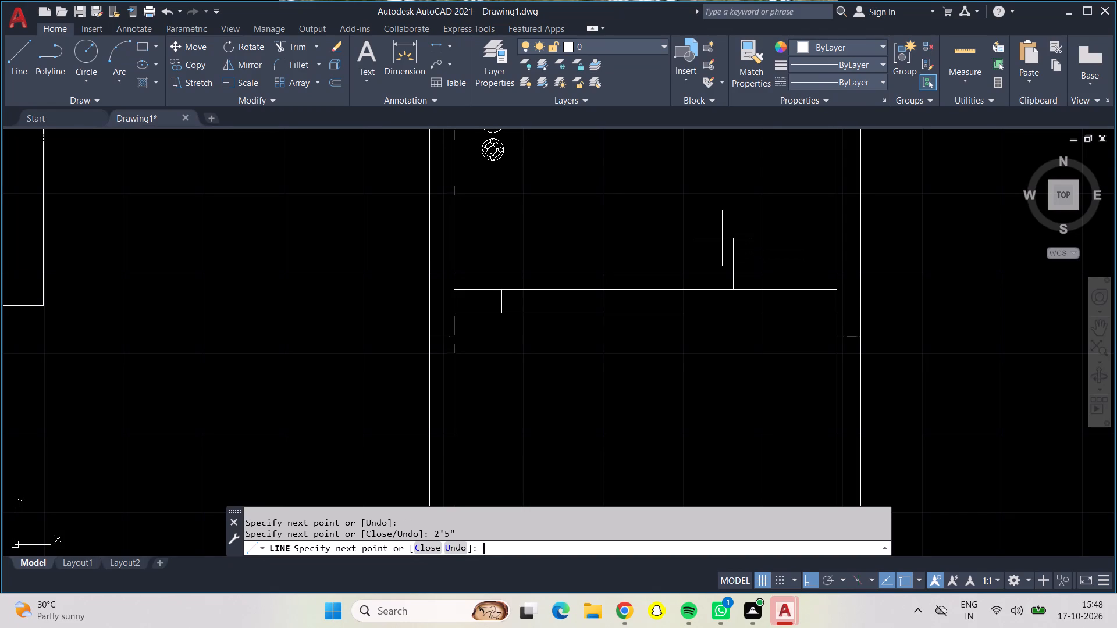
click(731, 313)
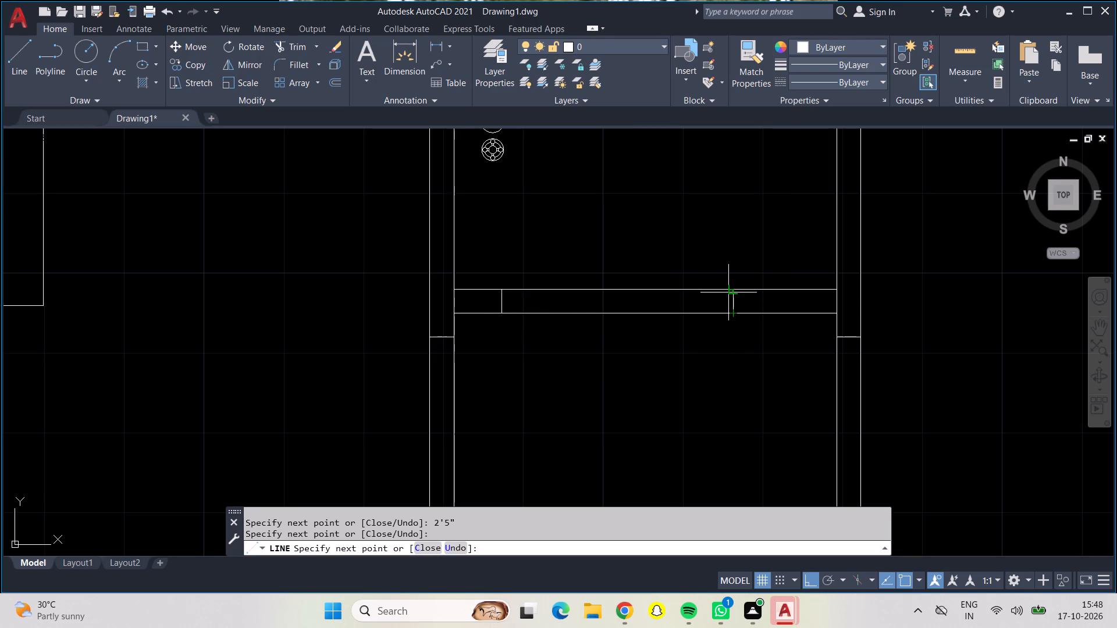
Draw the bathroom door leaf as a 2'5" line running north from the doorway's east jamb.
drag(734, 285, 736, 265)
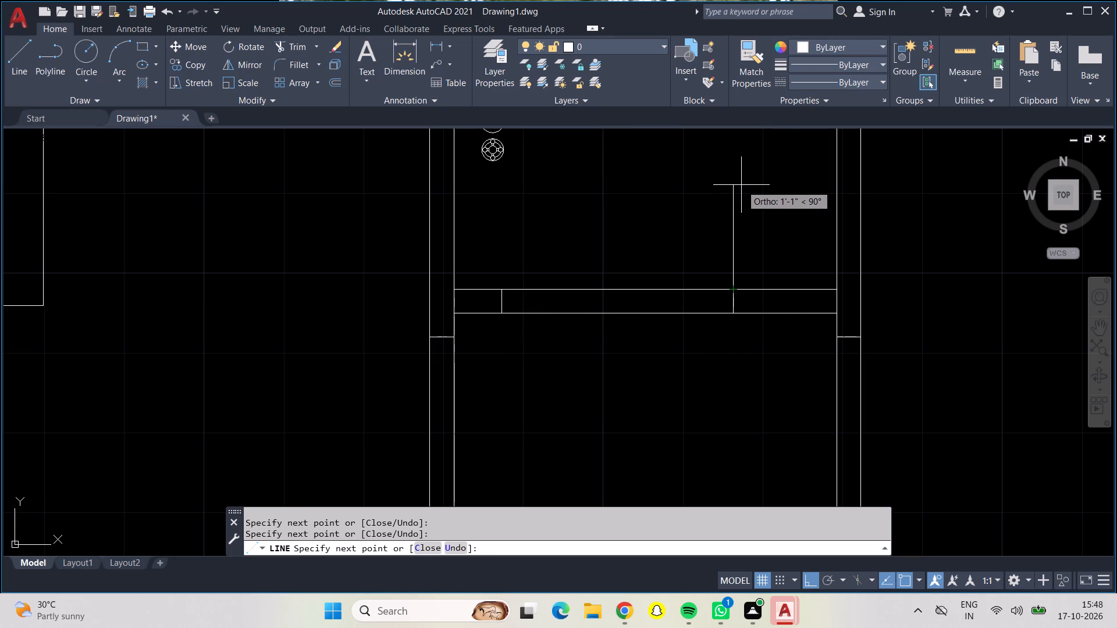
text(2'5)
key(shift+quotedbl)
key(Return)
key(Return)
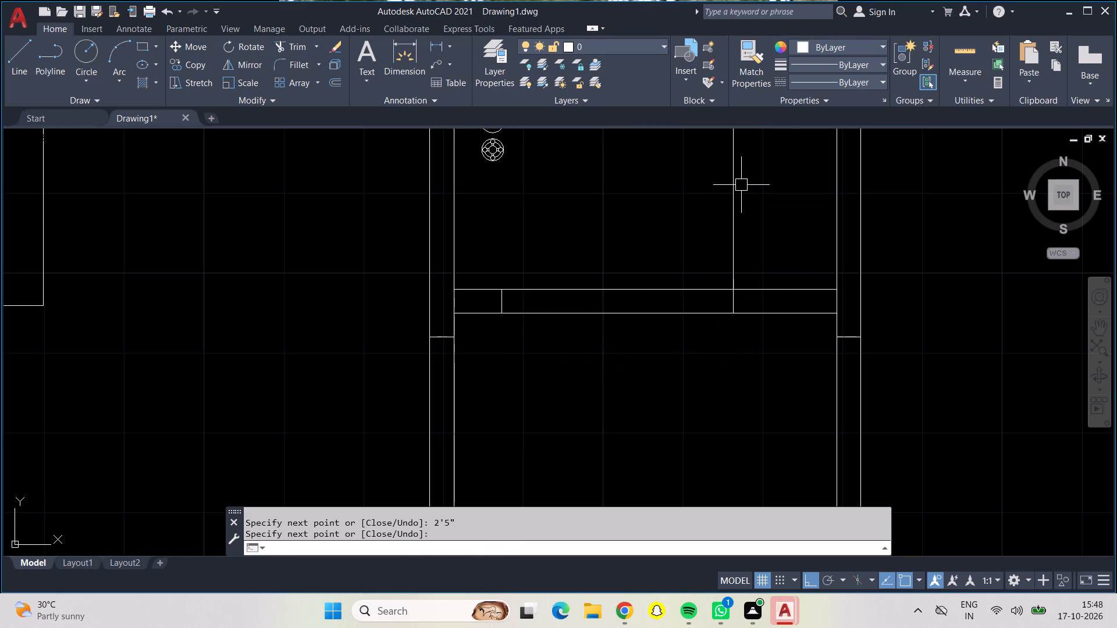
Trim the wall lines out of the northwest bedroom, north bathroom and northeast bedroom door openings.
scroll(650, 143, down, 2)
middle_drag(657, 150, 657, 185)
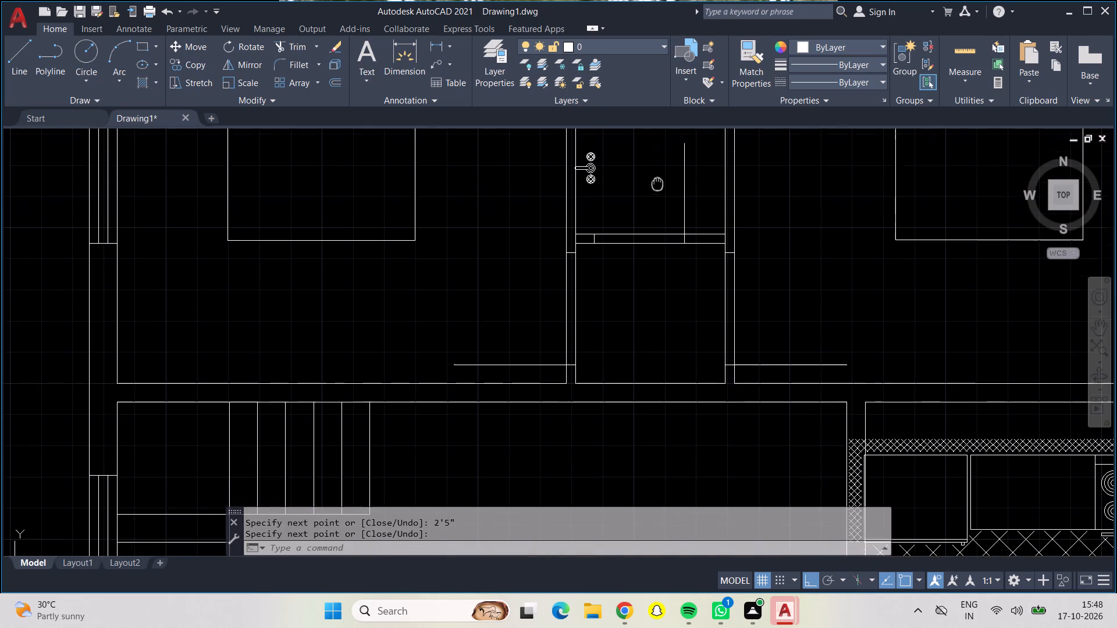
middle_drag(657, 185, 659, 286)
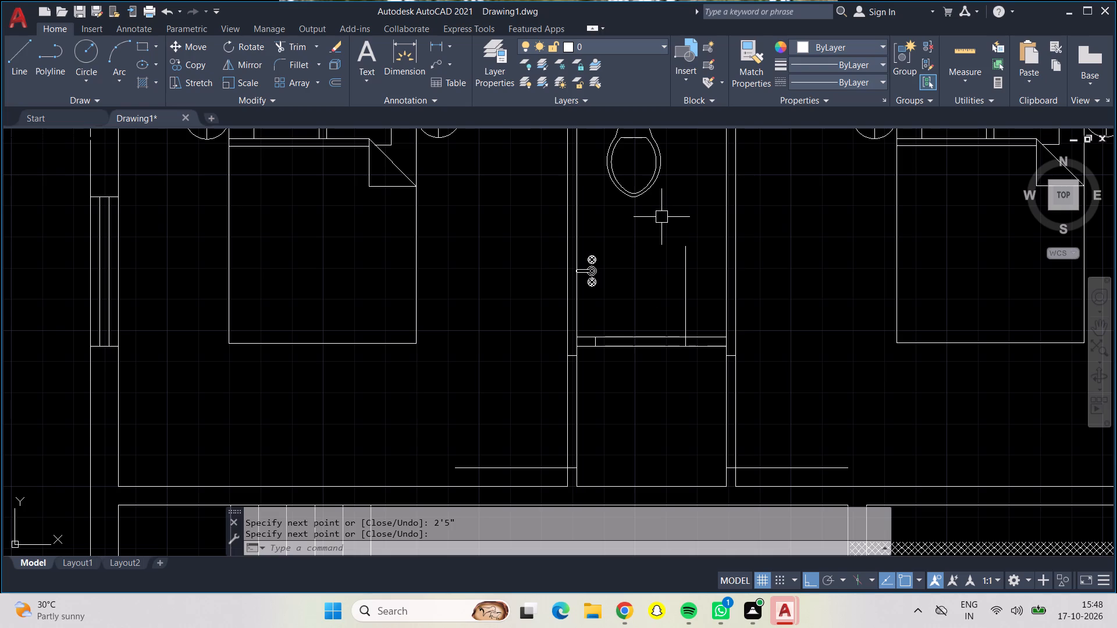
scroll(687, 368, up, 2)
scroll(600, 226, down, 1)
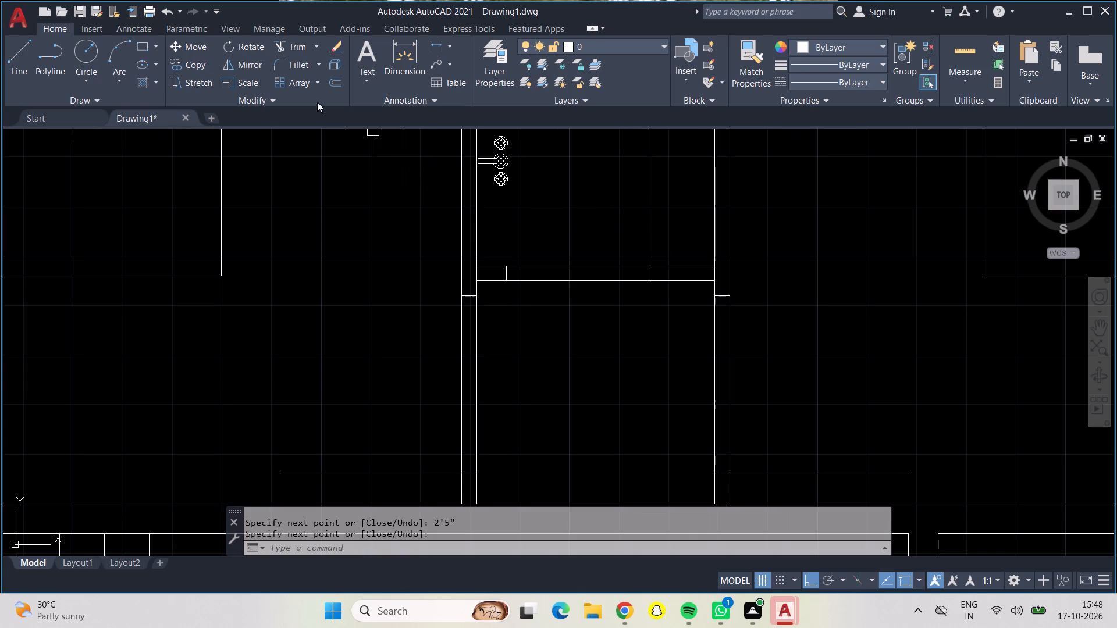
click(296, 45)
drag(395, 387, 561, 388)
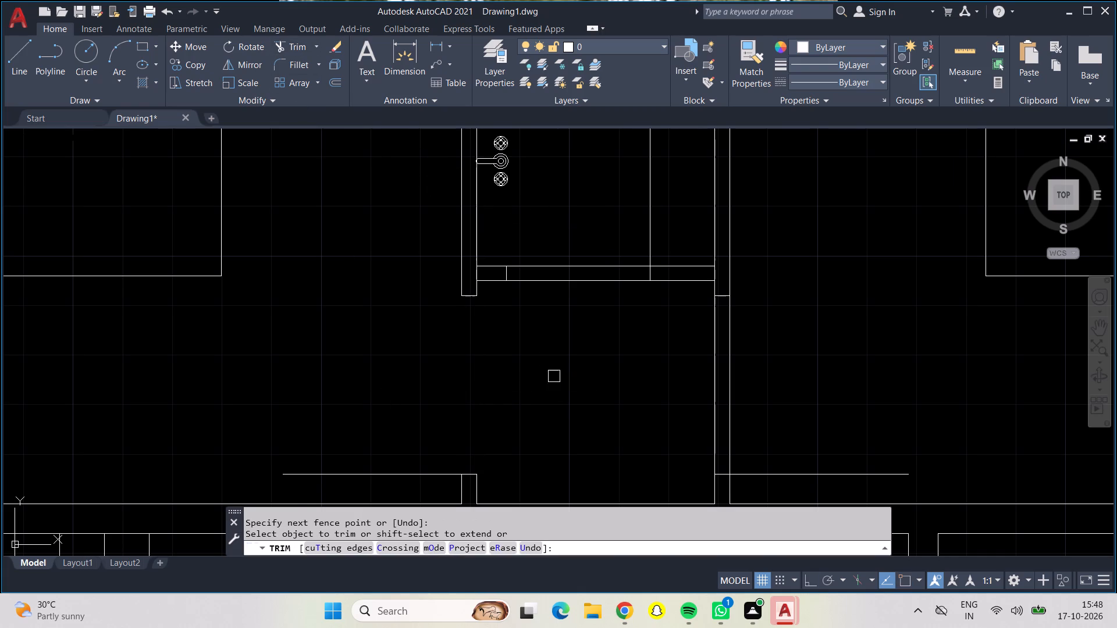
drag(557, 199, 595, 325)
drag(588, 328, 786, 372)
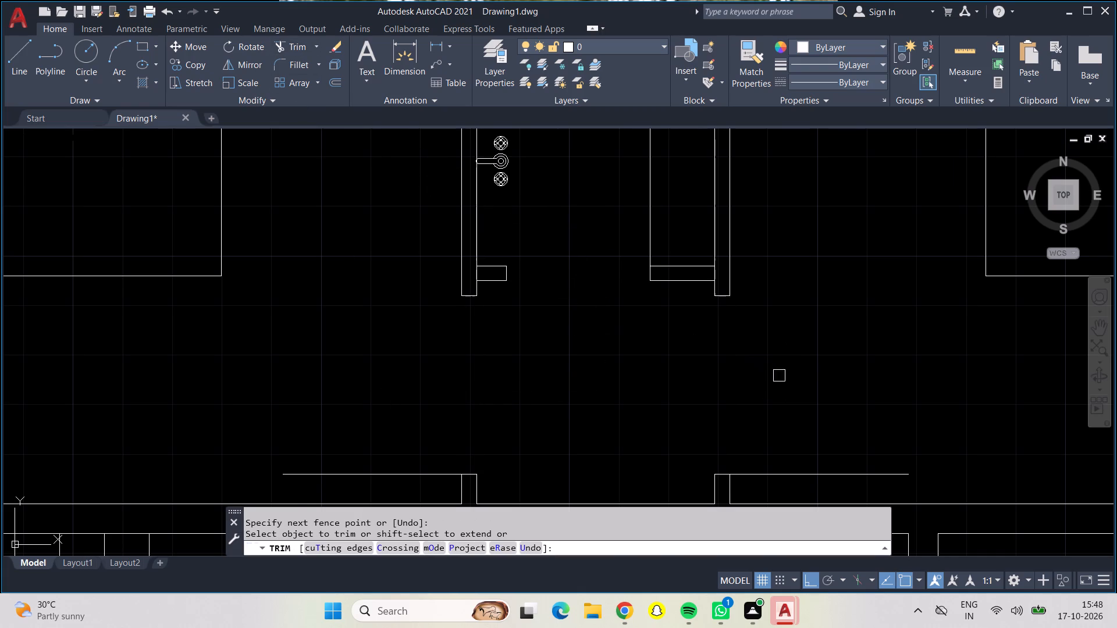
Trim away the line closing the passage's south end between the two bedroom walls.
scroll(698, 379, down, 1)
middle_drag(622, 412, 620, 334)
scroll(622, 402, down, 1)
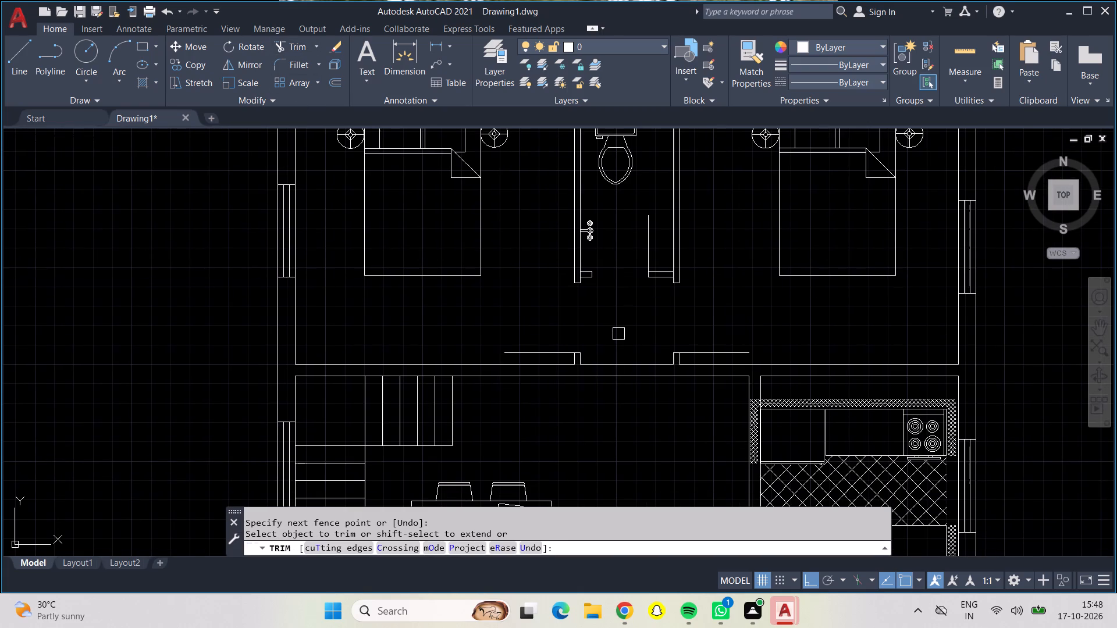
click(606, 367)
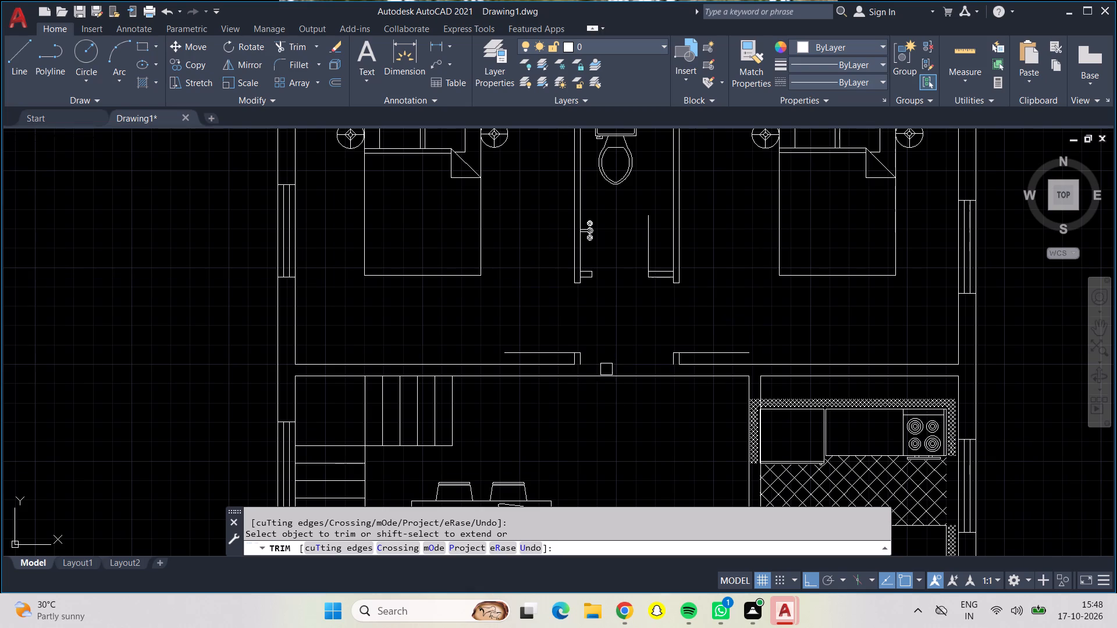
middle_drag(600, 463, 602, 299)
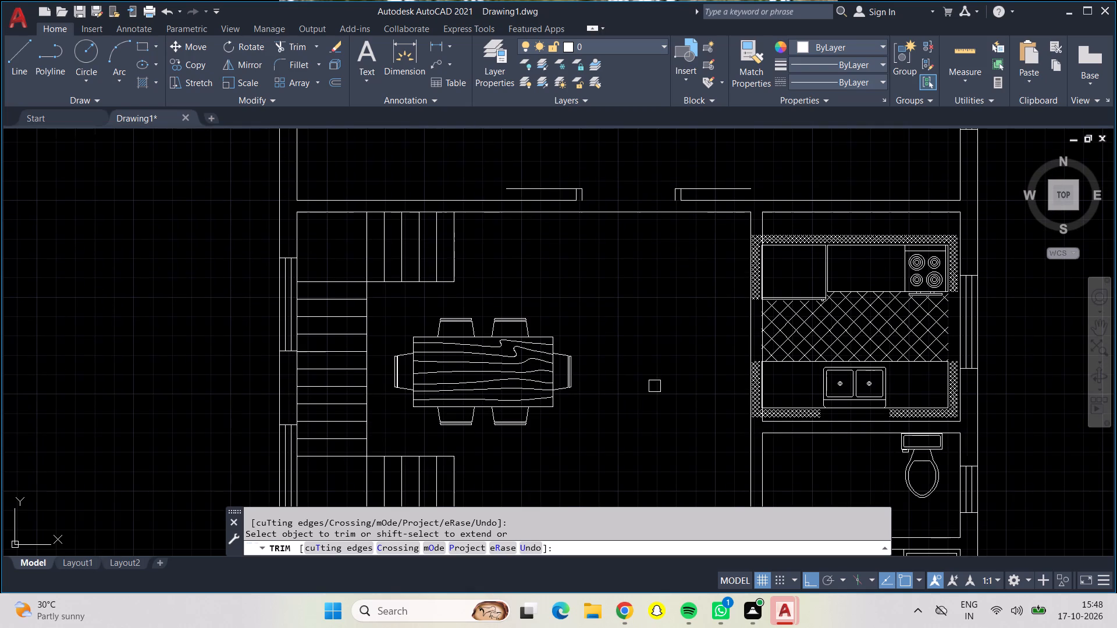
key(Escape)
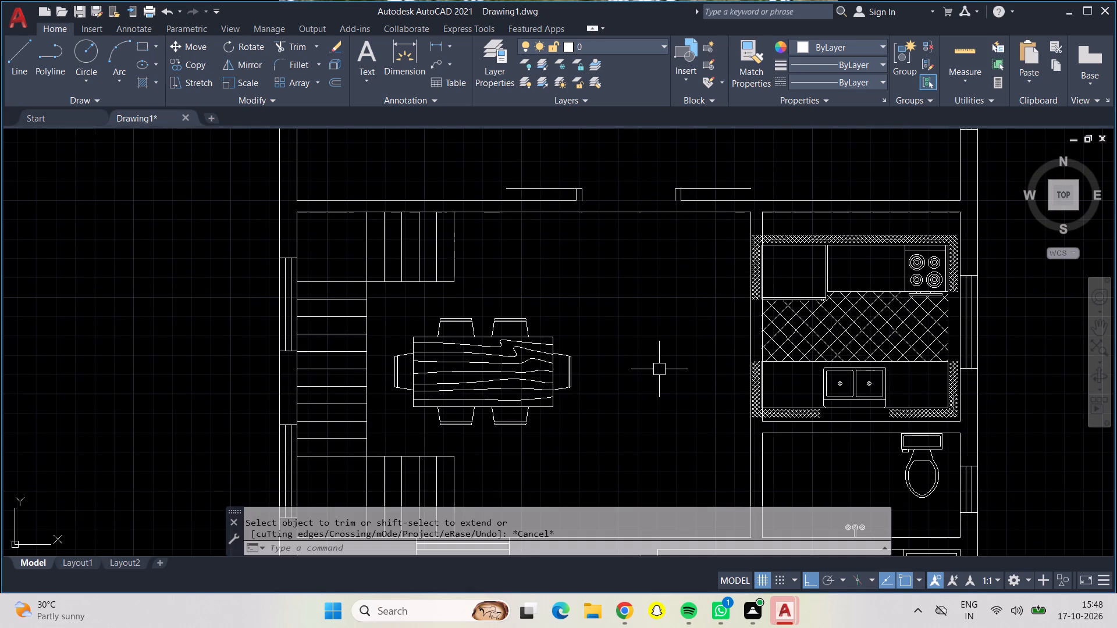
Draw a line from the south end of the passage's west wall face straight down to the stair hall's north wall line.
click(7, 60)
scroll(586, 198, up, 4)
scroll(584, 198, down, 1)
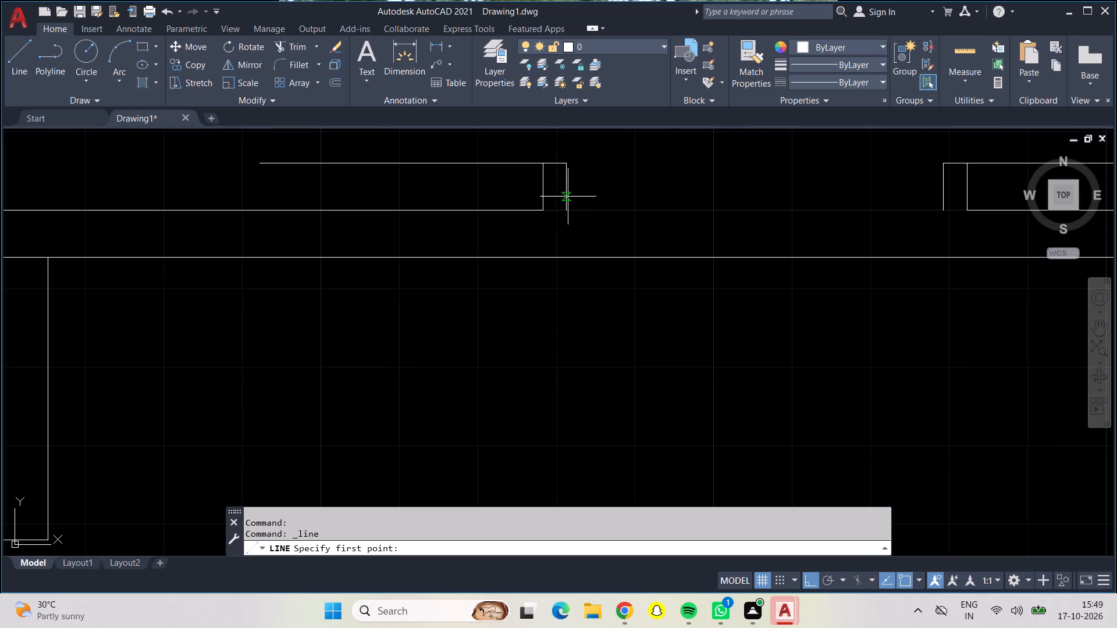
click(565, 211)
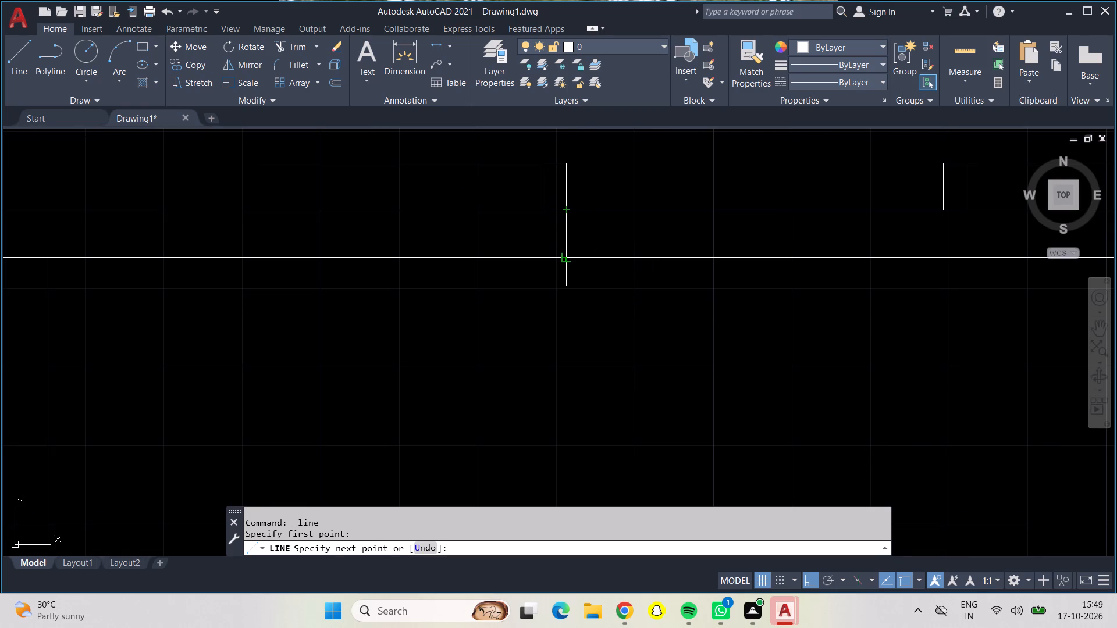
click(568, 254)
key(Return)
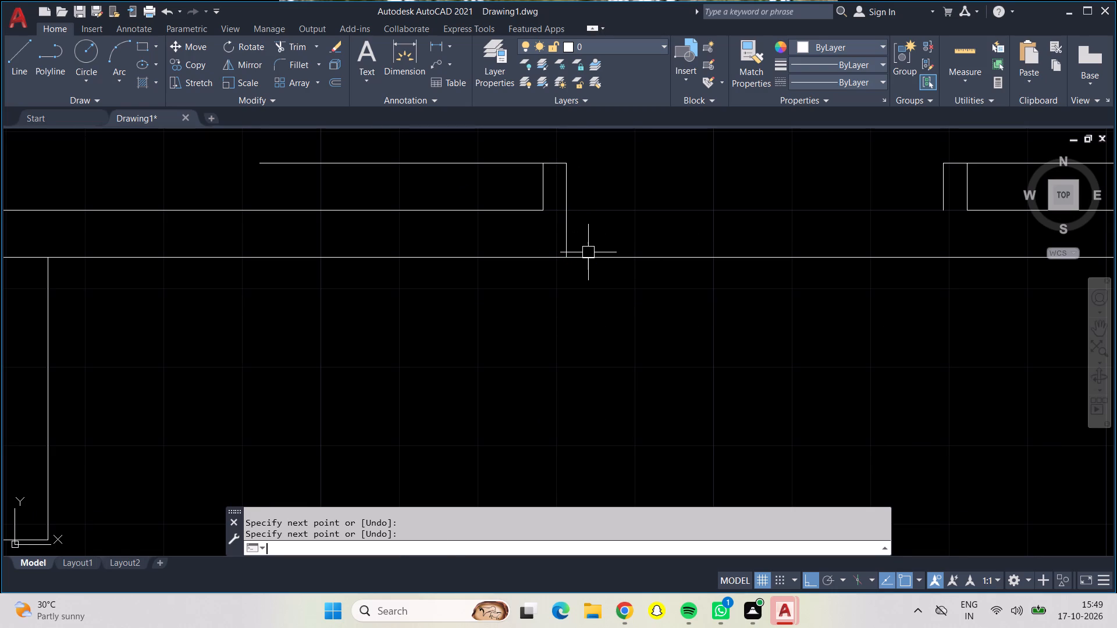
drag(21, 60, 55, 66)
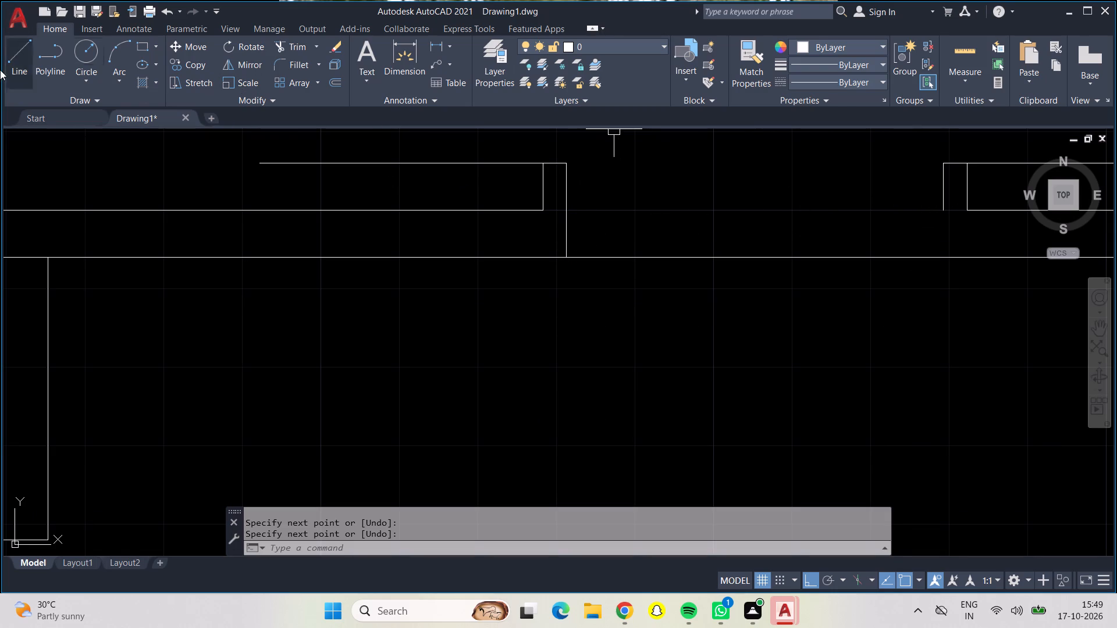
Draw a line from the south end of the passage's east wall face straight down to the stair hall's north wall line.
drag(24, 58, 26, 52)
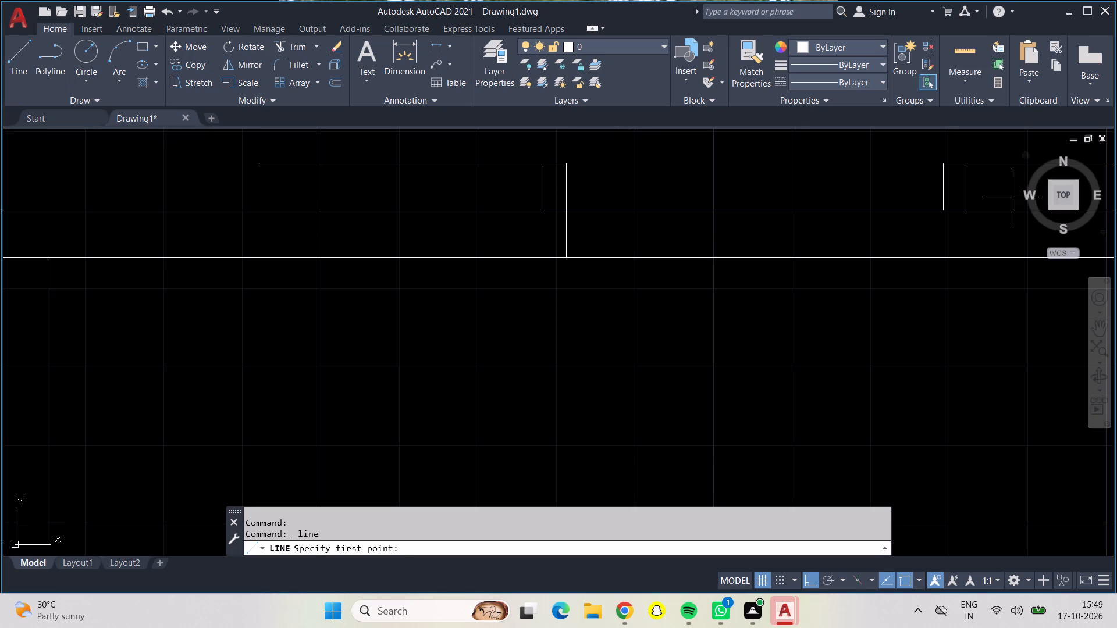
click(942, 213)
click(941, 258)
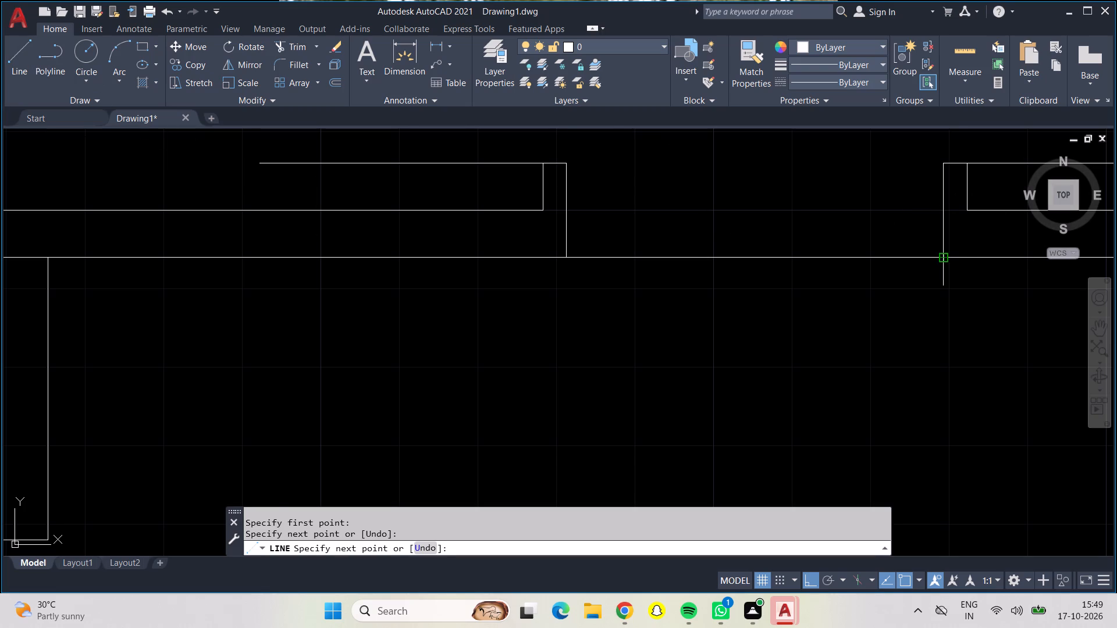
key(Return)
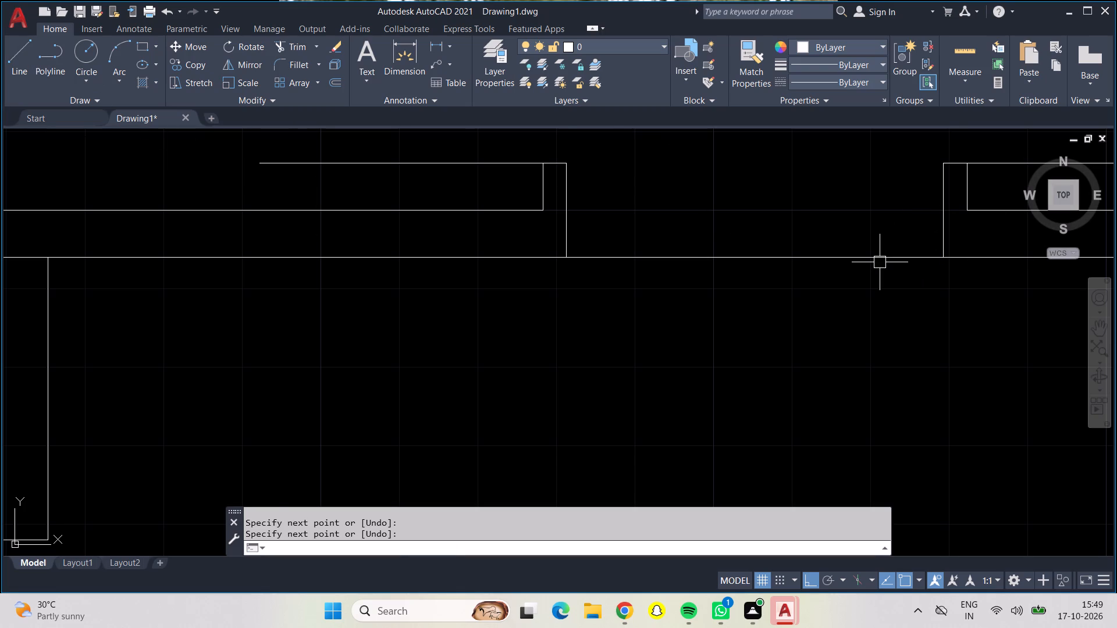
Trim the stair hall's north wall line out of the opening between the two passage wall faces.
drag(290, 43, 310, 47)
drag(667, 170, 700, 274)
scroll(801, 354, down, 2)
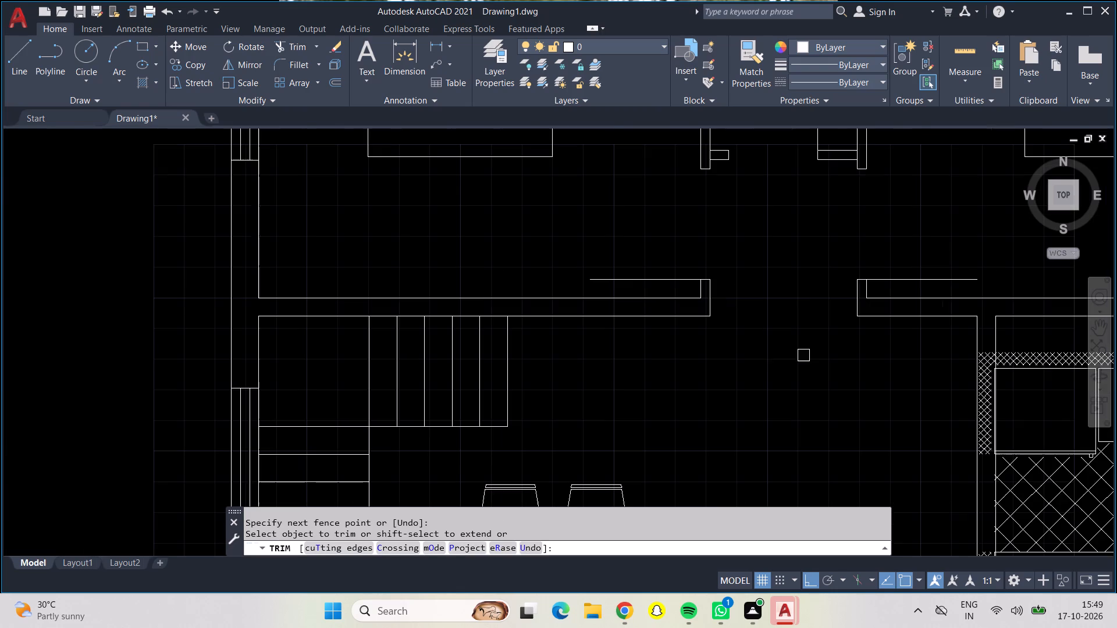
middle_drag(809, 217, 796, 306)
scroll(796, 306, down, 1)
middle_drag(794, 326, 752, 186)
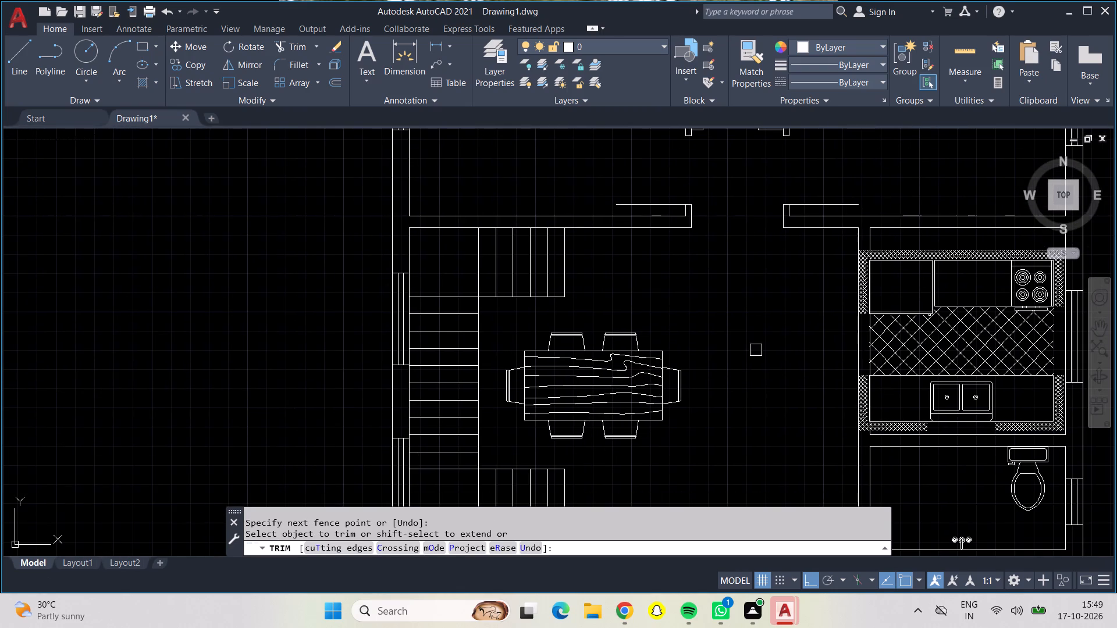
middle_drag(758, 362, 699, 233)
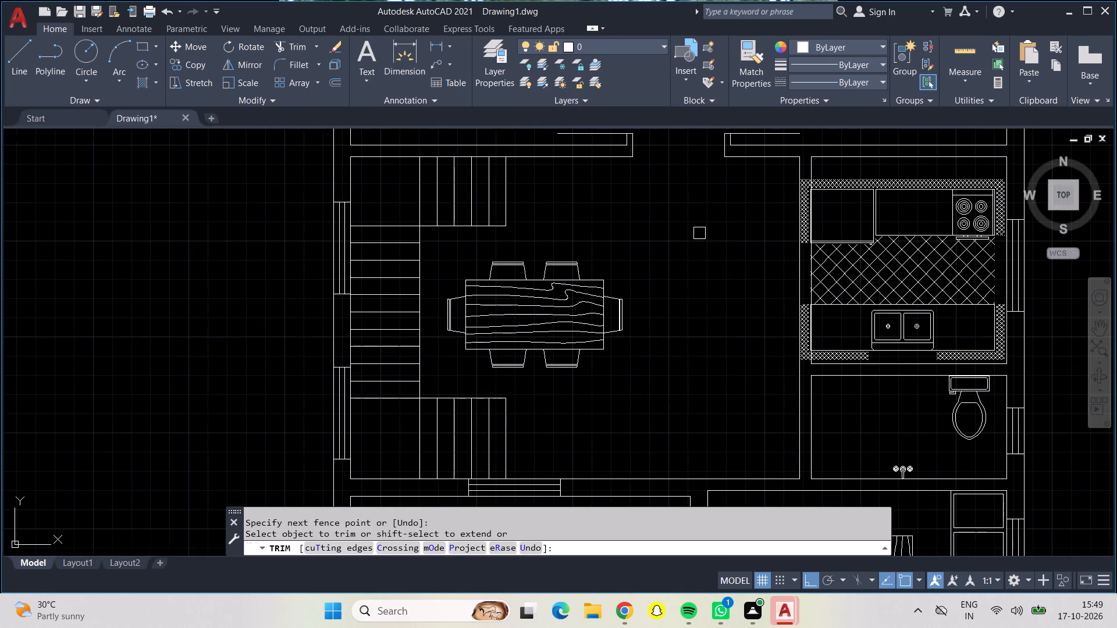
middle_drag(697, 353, 684, 224)
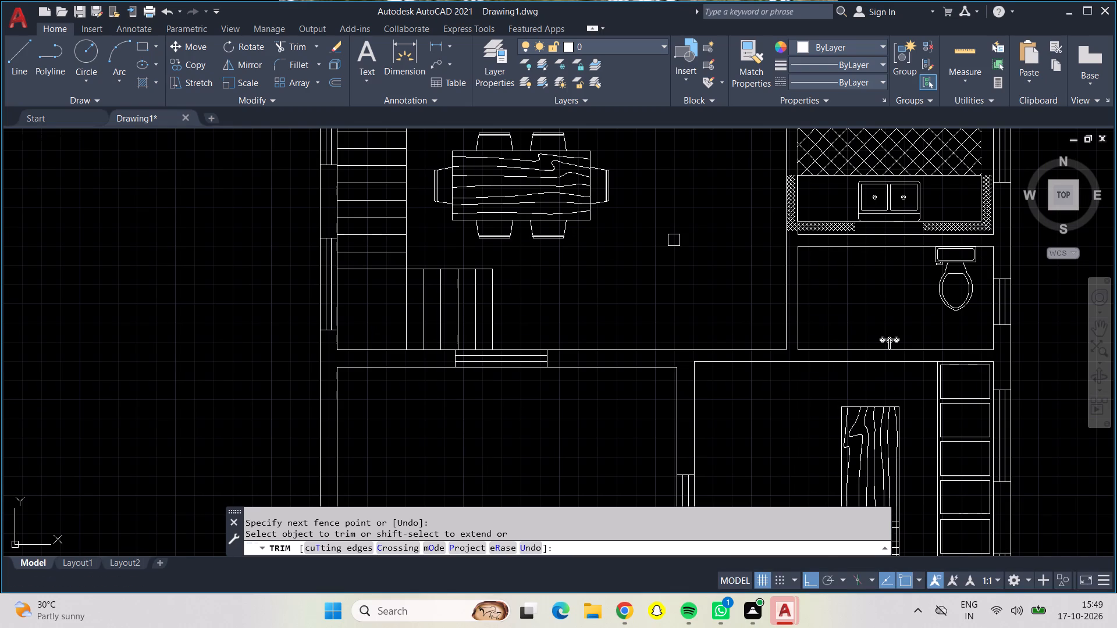
key(Escape)
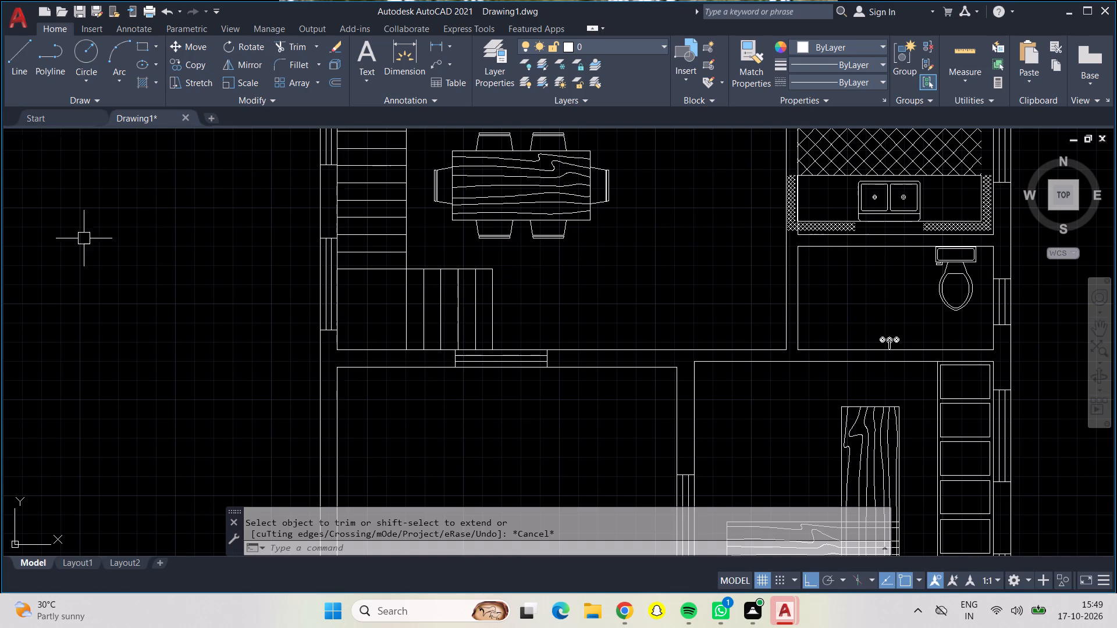
Draw a line 6" west from the southwest room's northeast corner, then north across the wall as the doorway's east jamb.
click(23, 52)
middle_drag(680, 314, 582, 155)
middle_drag(634, 262, 617, 146)
middle_drag(625, 198, 688, 359)
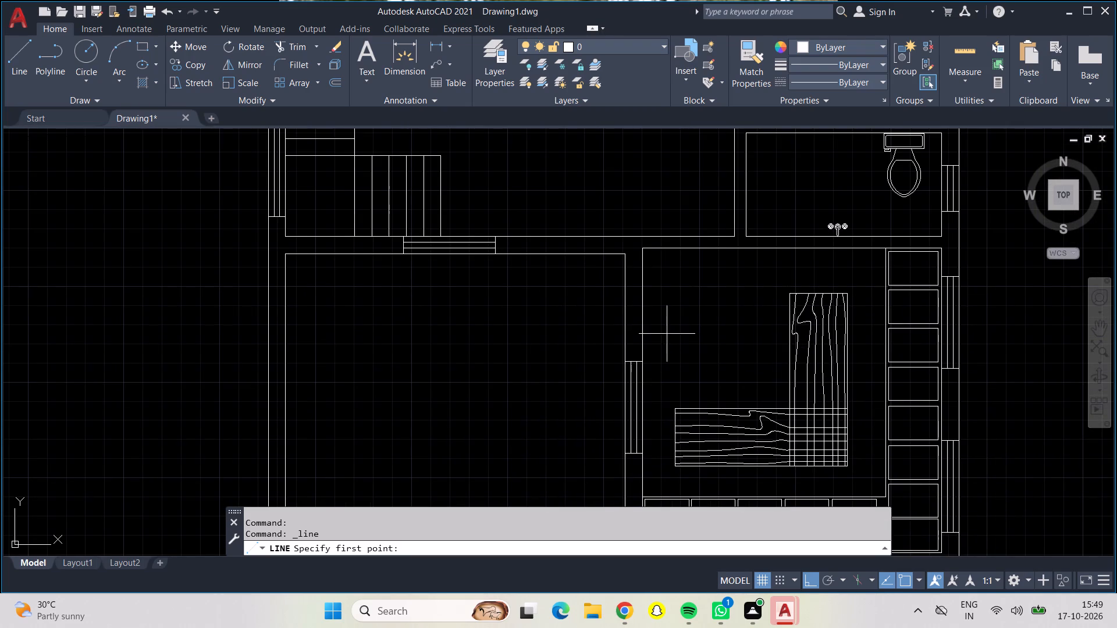
scroll(626, 257, up, 2)
scroll(713, 301, down, 1)
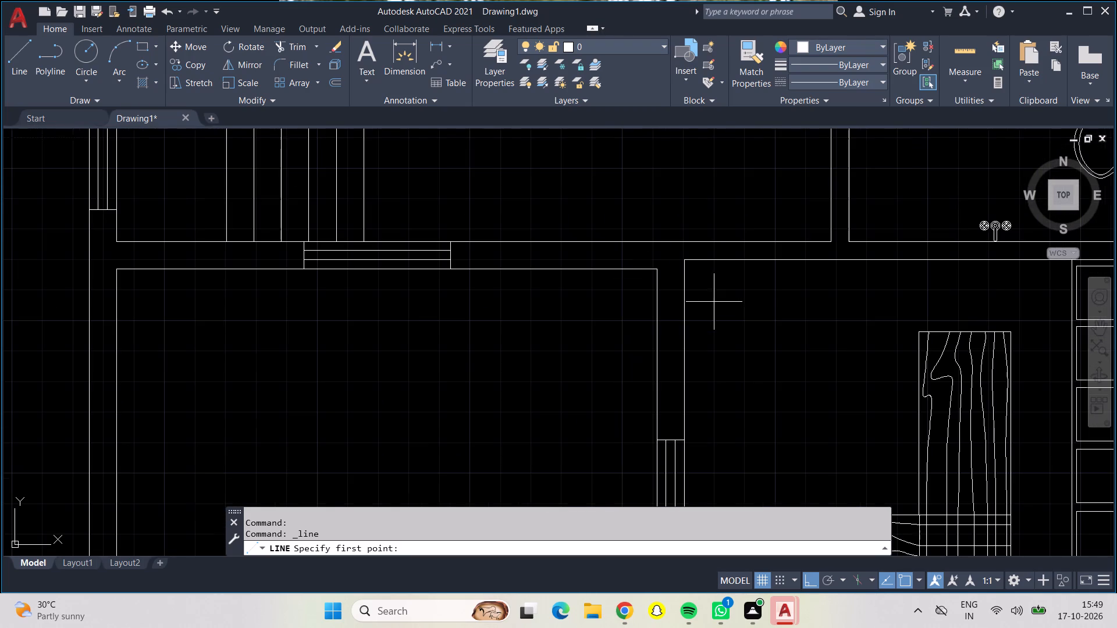
middle_drag(744, 296, 659, 397)
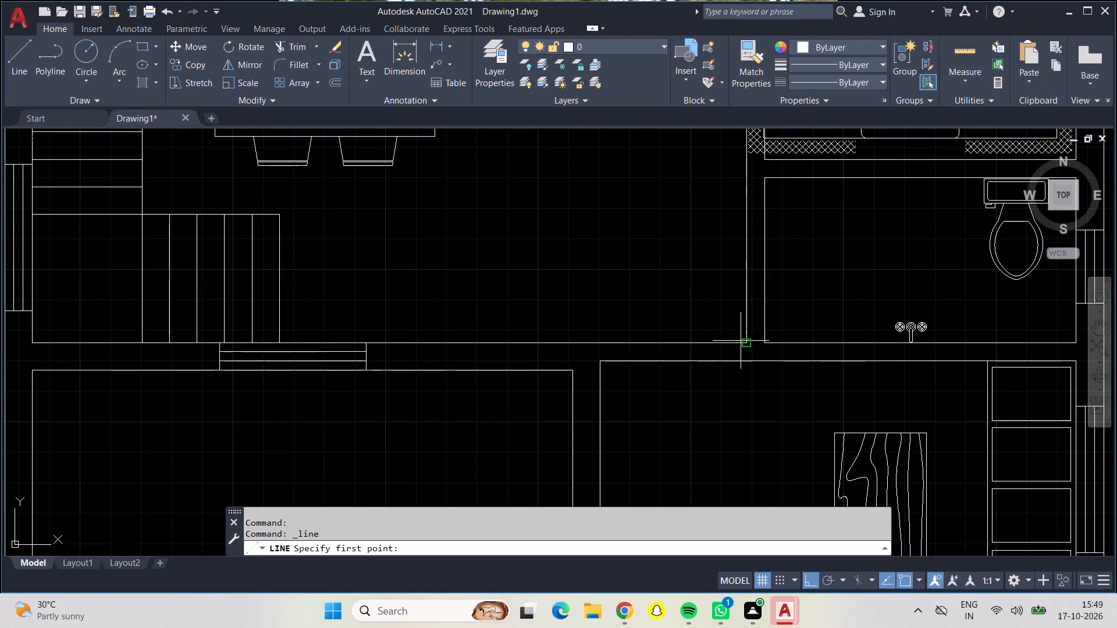
scroll(743, 339, up, 2)
scroll(743, 339, down, 2)
middle_drag(697, 413, 703, 214)
middle_drag(460, 242, 540, 442)
middle_drag(545, 402, 545, 338)
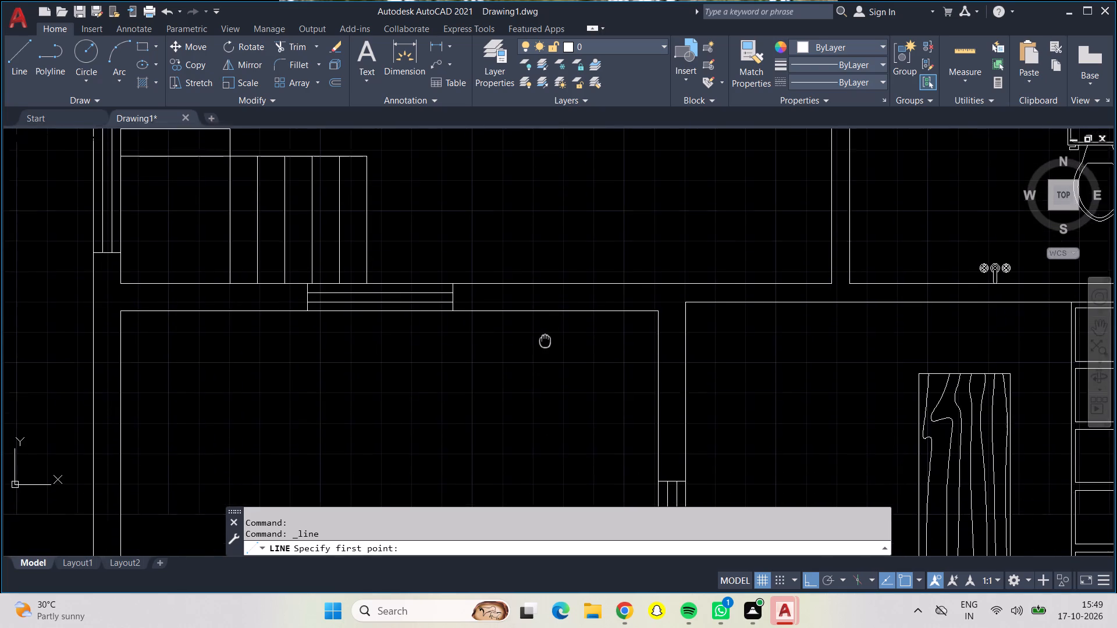
middle_drag(545, 338, 542, 322)
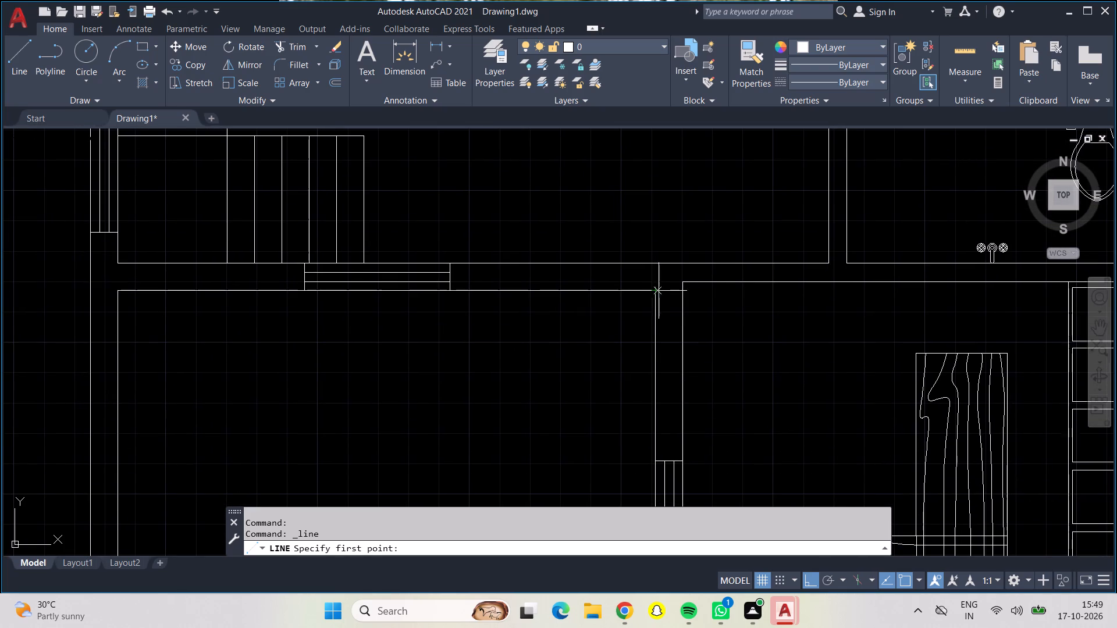
click(660, 291)
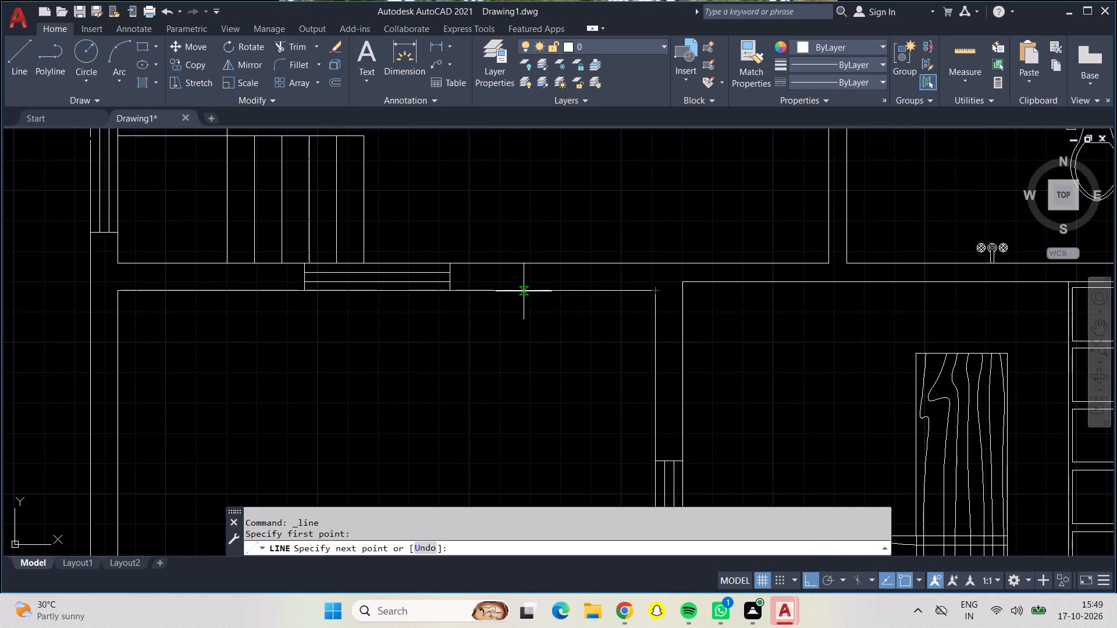
text(6")
key(Return)
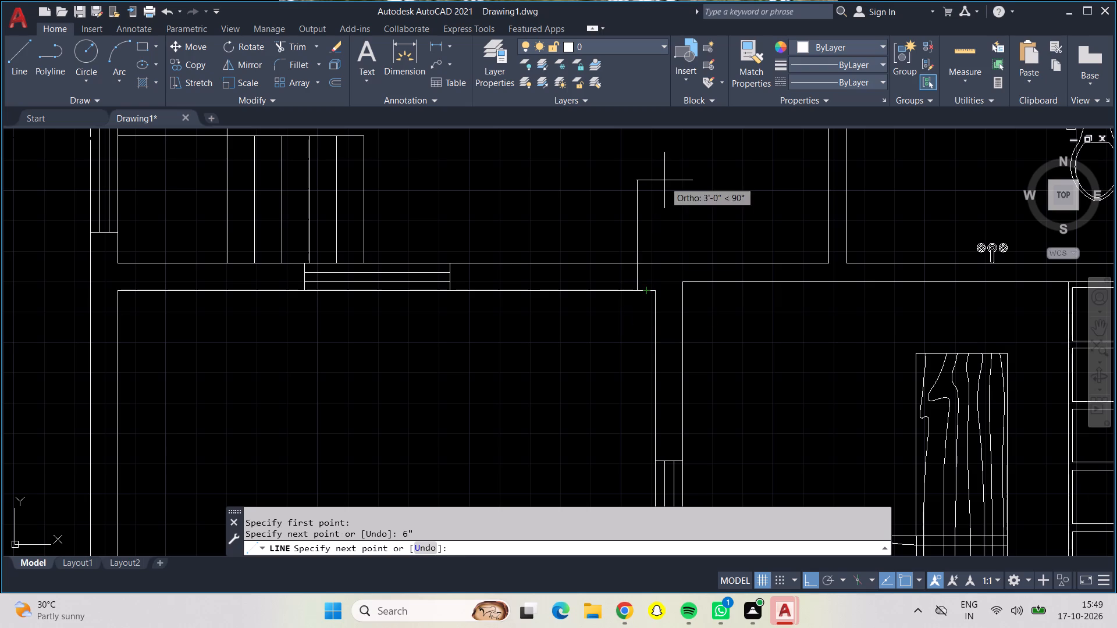
click(636, 261)
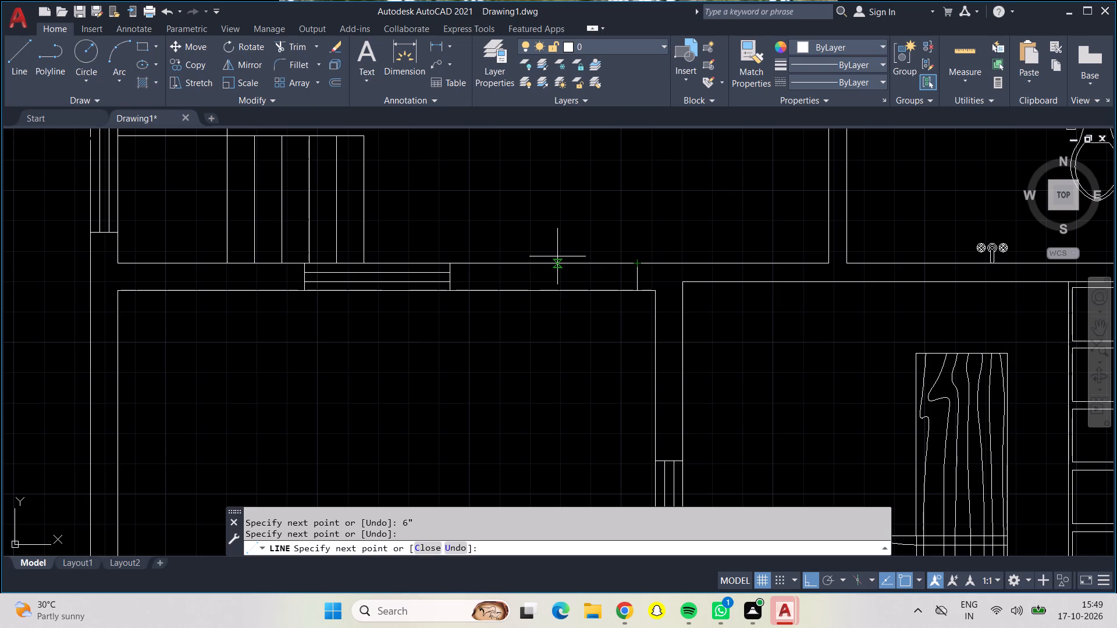
Continue the line 3' west, south across the wall as the west jamb, and back east to the east jamb.
text(3')
key(Return)
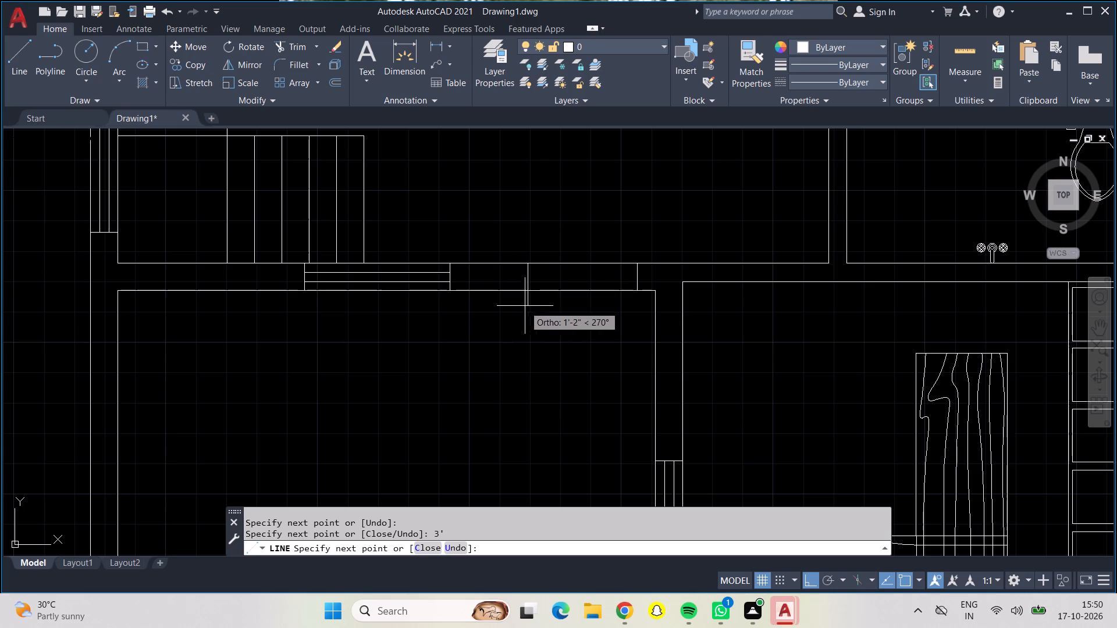
scroll(537, 284, up, 1)
scroll(537, 284, down, 1)
scroll(537, 284, up, 1)
scroll(537, 283, down, 1)
scroll(536, 280, up, 1)
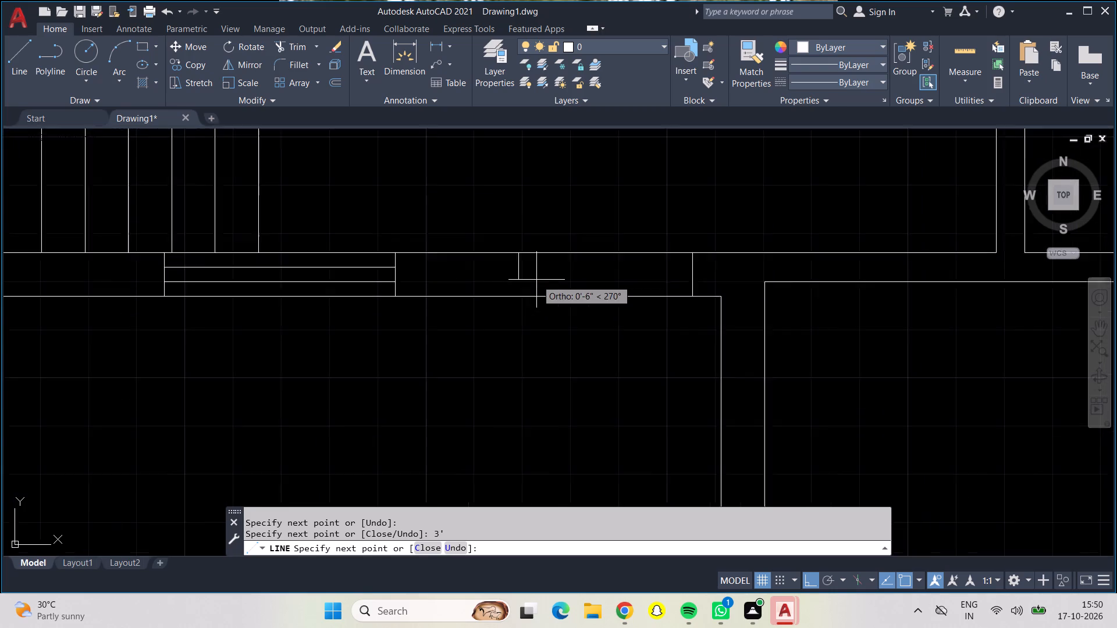
scroll(536, 280, up, 2)
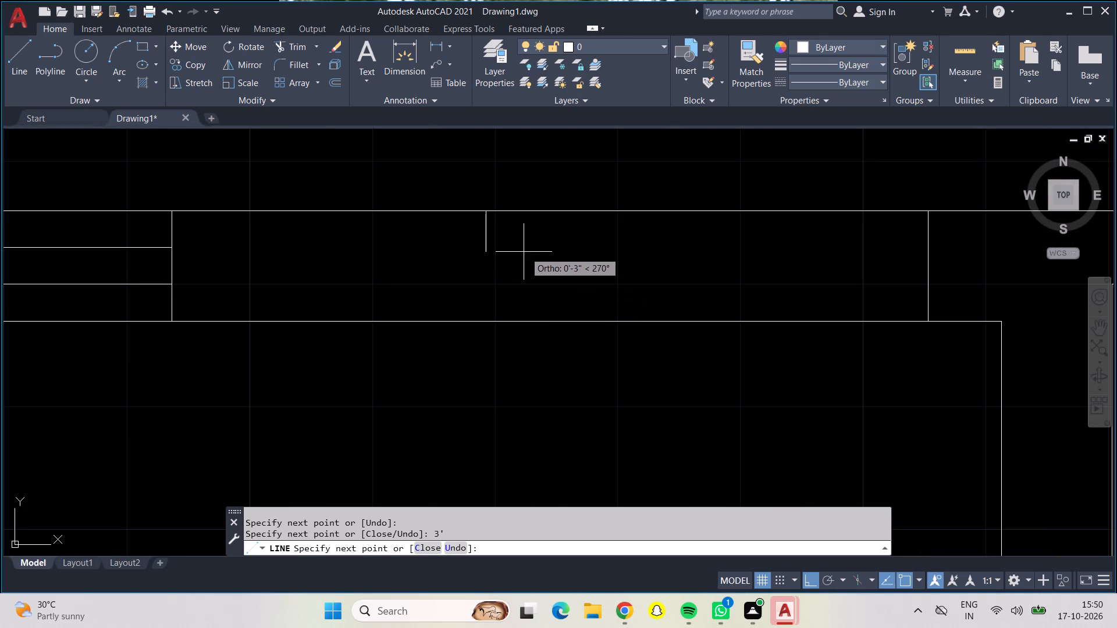
click(486, 324)
click(925, 321)
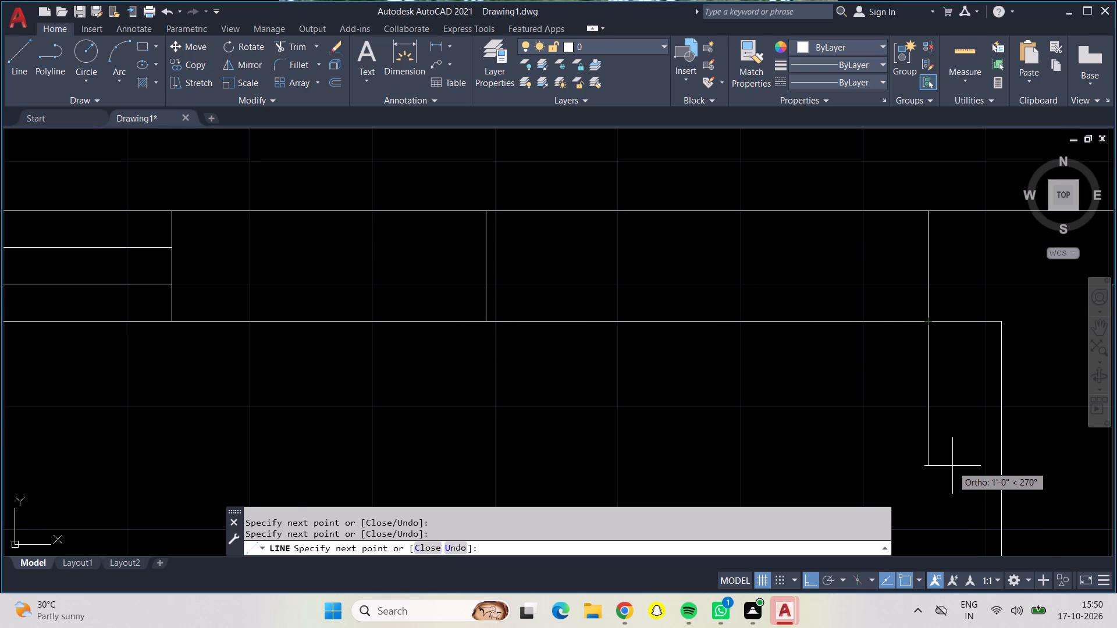
Draw the southwest room's door leaf as a 3' line running south from the doorway's east jamb.
scroll(951, 465, down, 1)
scroll(949, 473, up, 1)
middle_drag(949, 473, 876, 249)
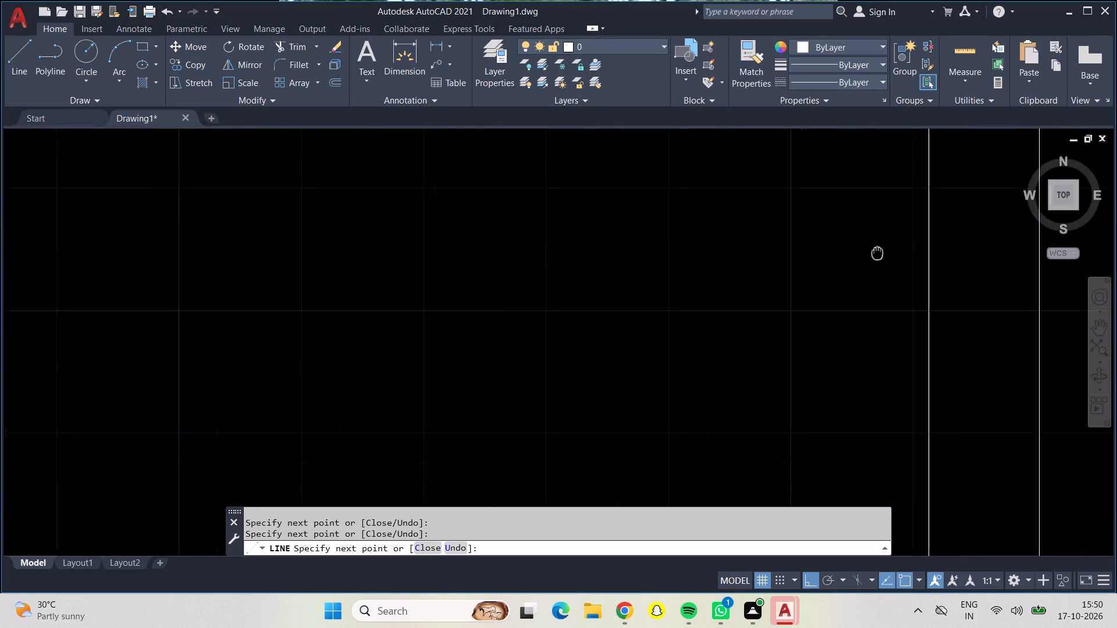
middle_drag(876, 249, 875, 247)
scroll(867, 263, down, 1)
middle_drag(863, 286, 849, 423)
scroll(856, 481, down, 1)
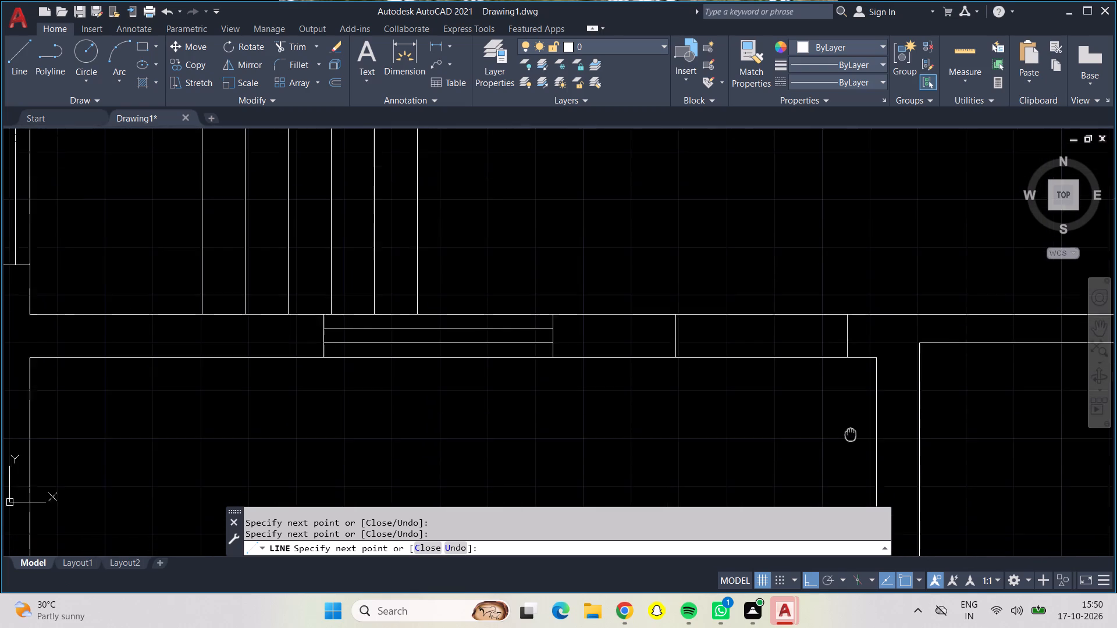
middle_drag(849, 423, 845, 397)
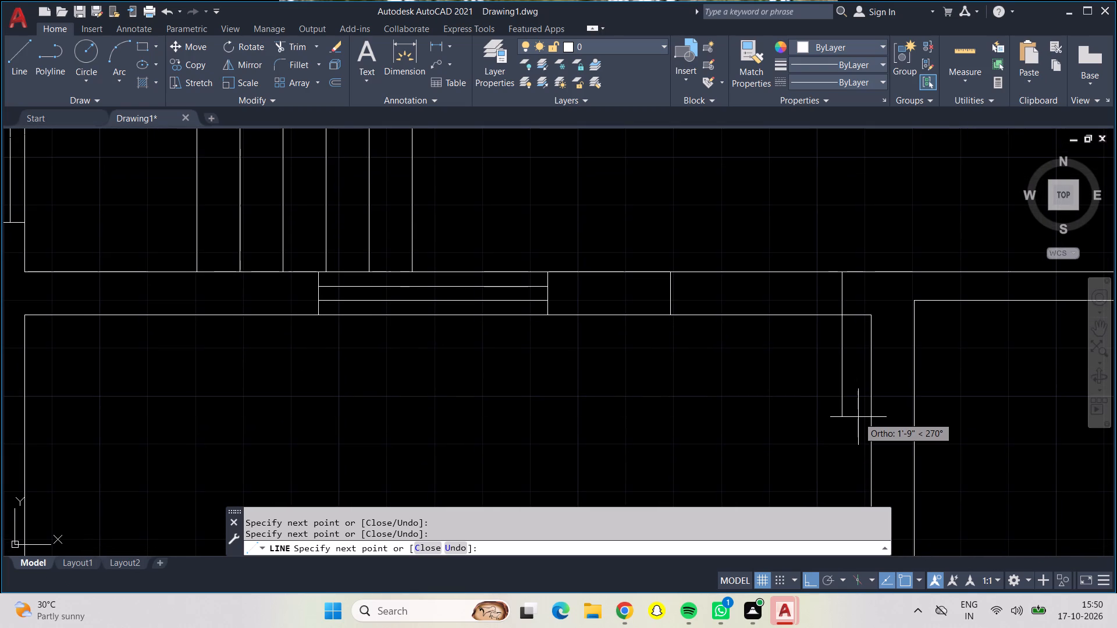
text(3')
key(Return)
key(Return)
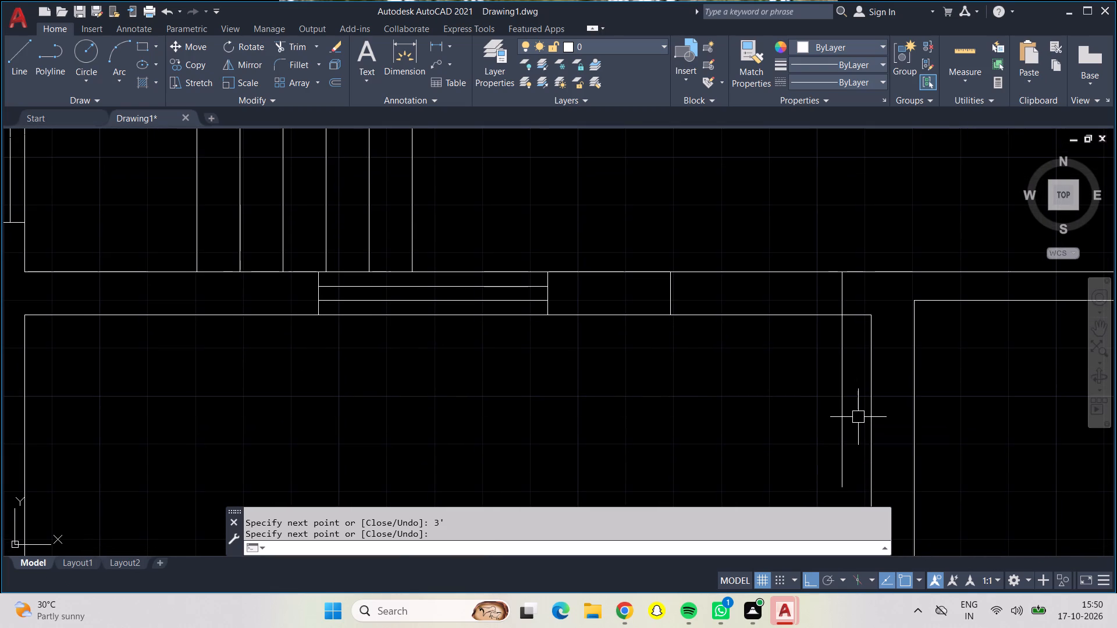
Check the southwest room's doorway width and door leaf length with a quick measurement.
scroll(842, 418, down, 1)
scroll(791, 420, up, 1)
middle_drag(791, 420, 605, 359)
scroll(601, 336, down, 2)
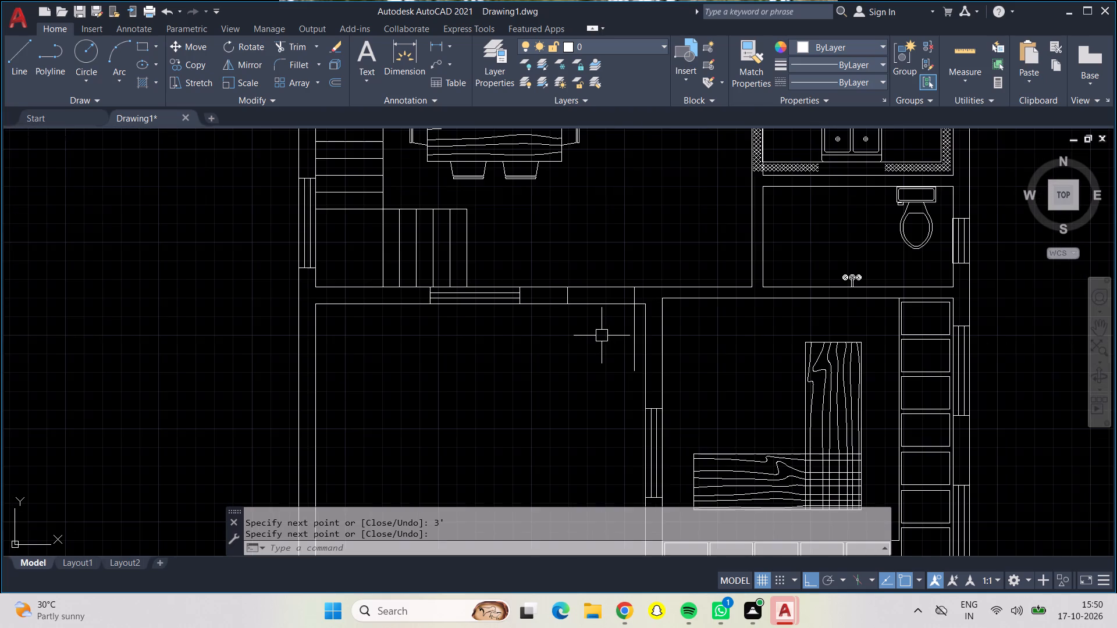
middle_drag(607, 329, 607, 399)
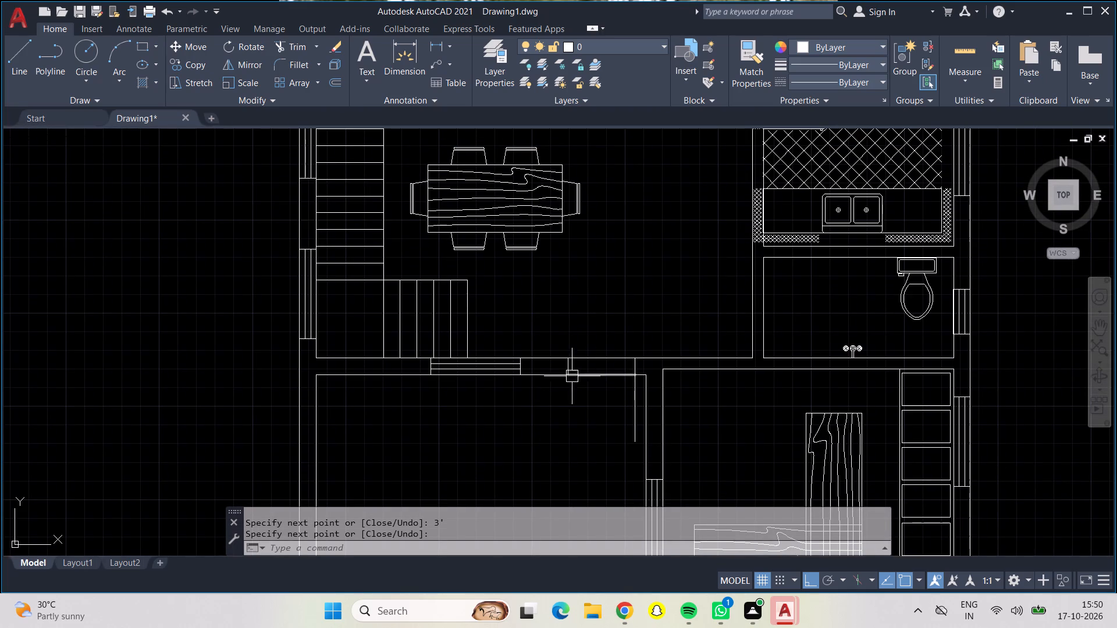
click(972, 48)
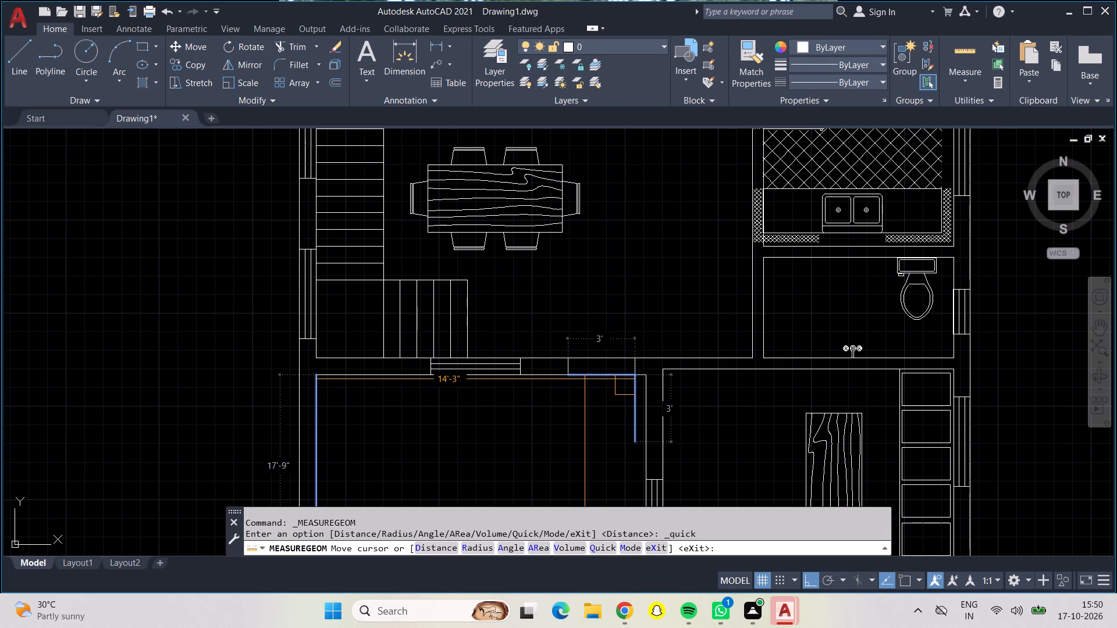
key(Escape)
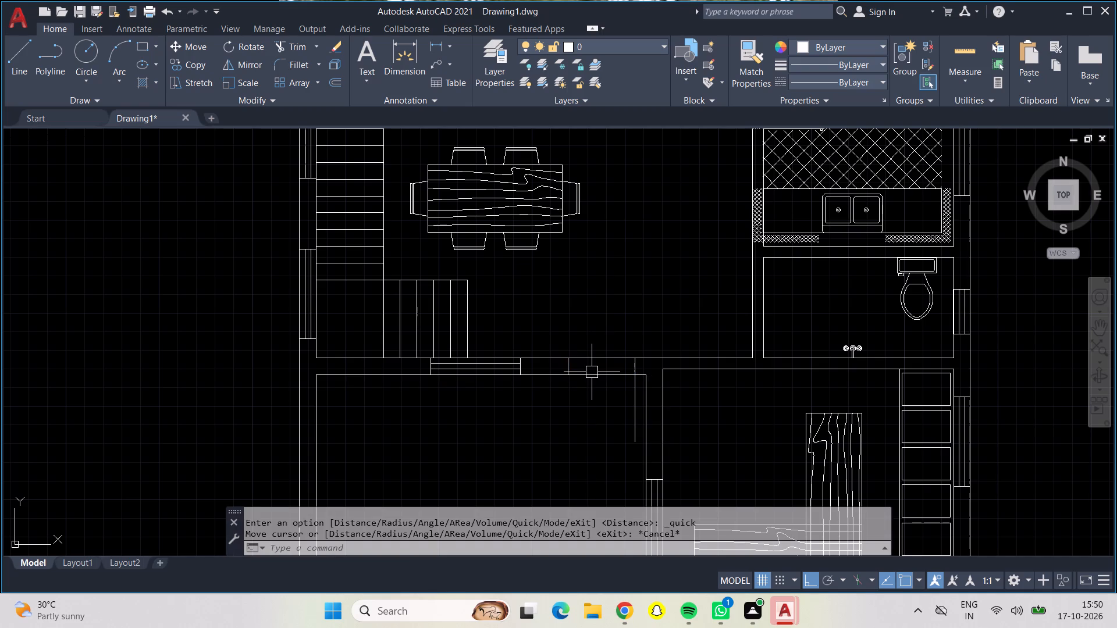
click(546, 354)
key(Escape)
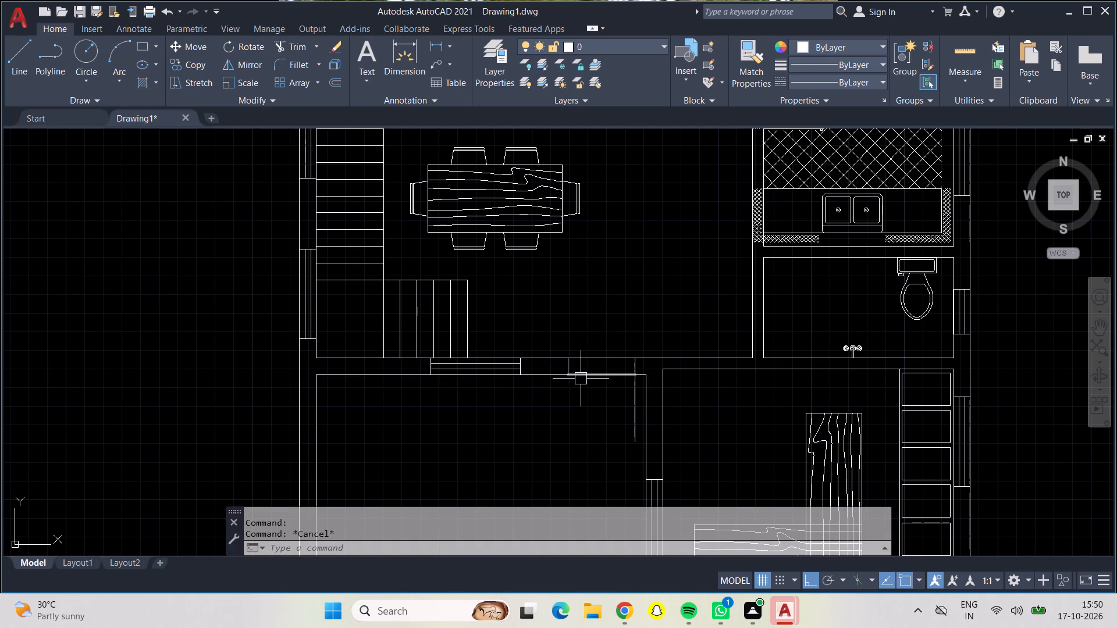
Delete the southwest room's north-wall doorway: both jambs, the two lines between them and the door leaf.
click(630, 439)
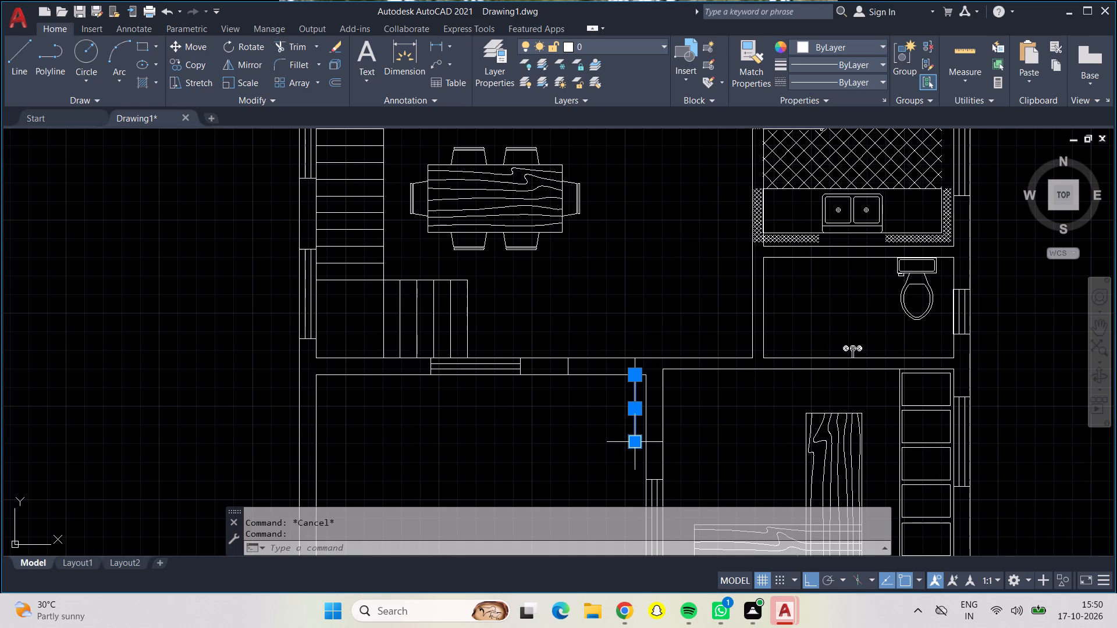
scroll(630, 351, down, 1)
scroll(630, 351, up, 5)
click(645, 434)
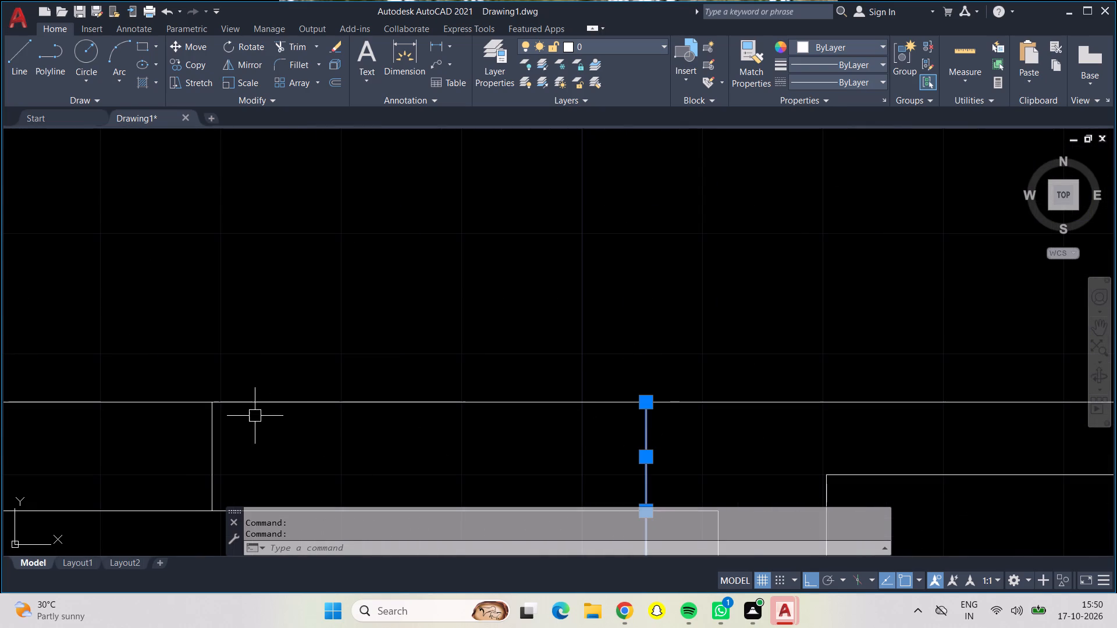
click(208, 445)
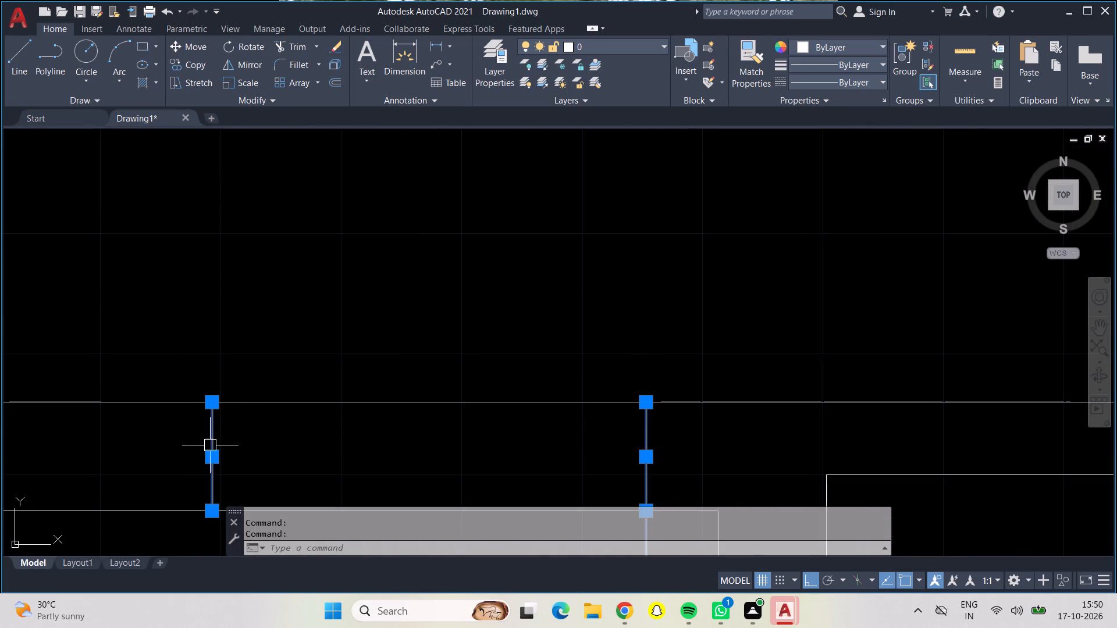
click(302, 404)
scroll(310, 450, down, 1)
middle_drag(311, 450, 348, 374)
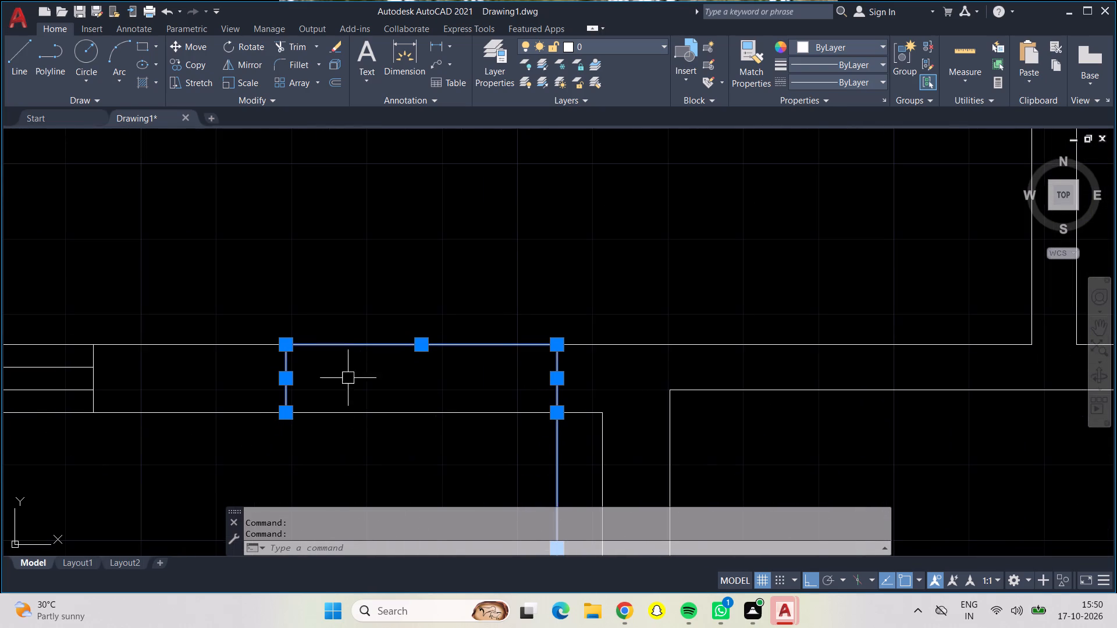
click(347, 414)
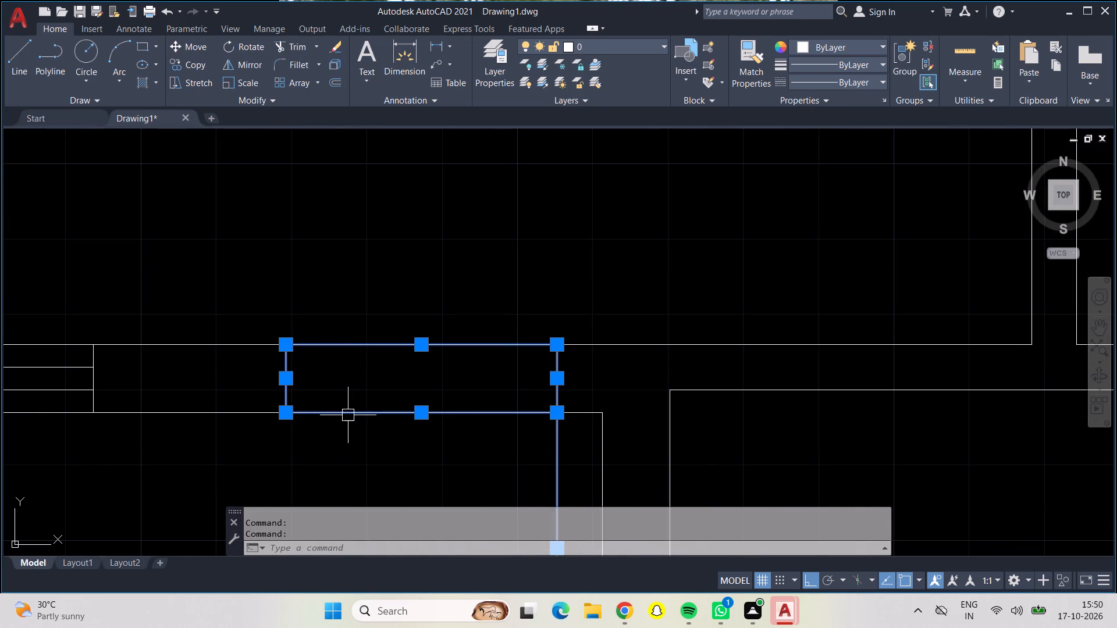
key(Delete)
Draw a line 6" west from the dining hall's southeast corner, then south across the wall as the southeast room doorway's east jamb.
scroll(437, 335, up, 1)
scroll(464, 349, down, 1)
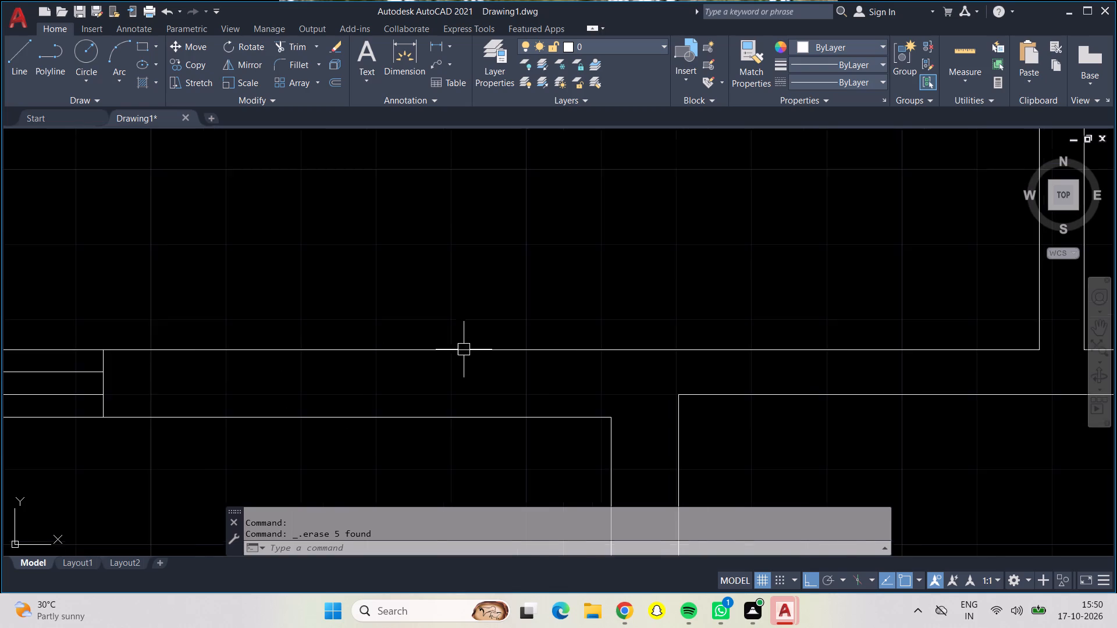
scroll(464, 349, down, 2)
middle_drag(499, 322, 352, 169)
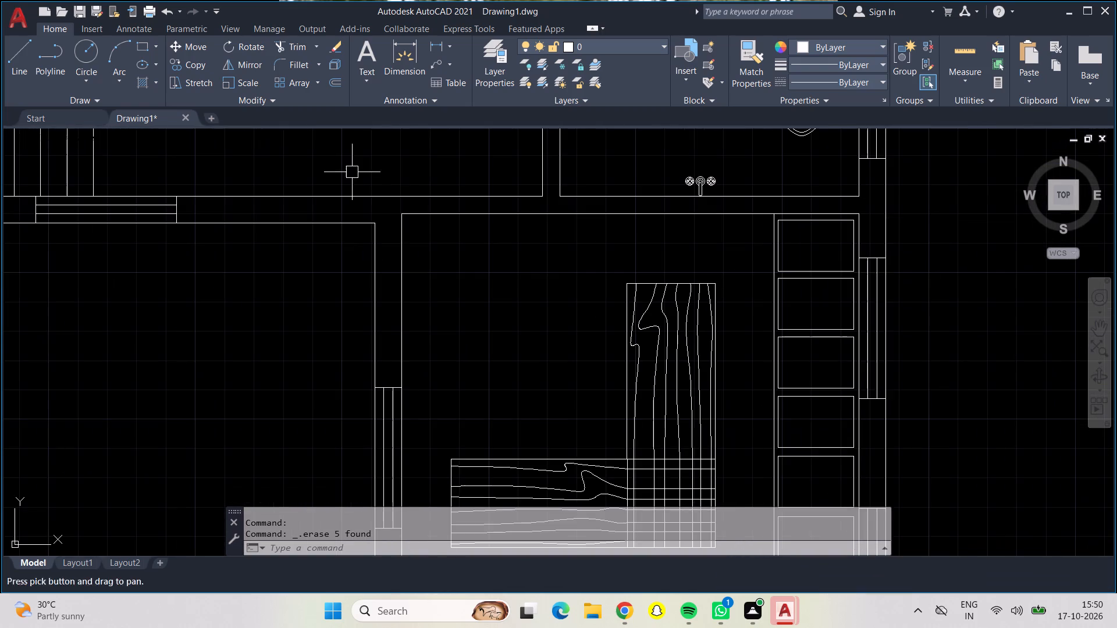
click(20, 51)
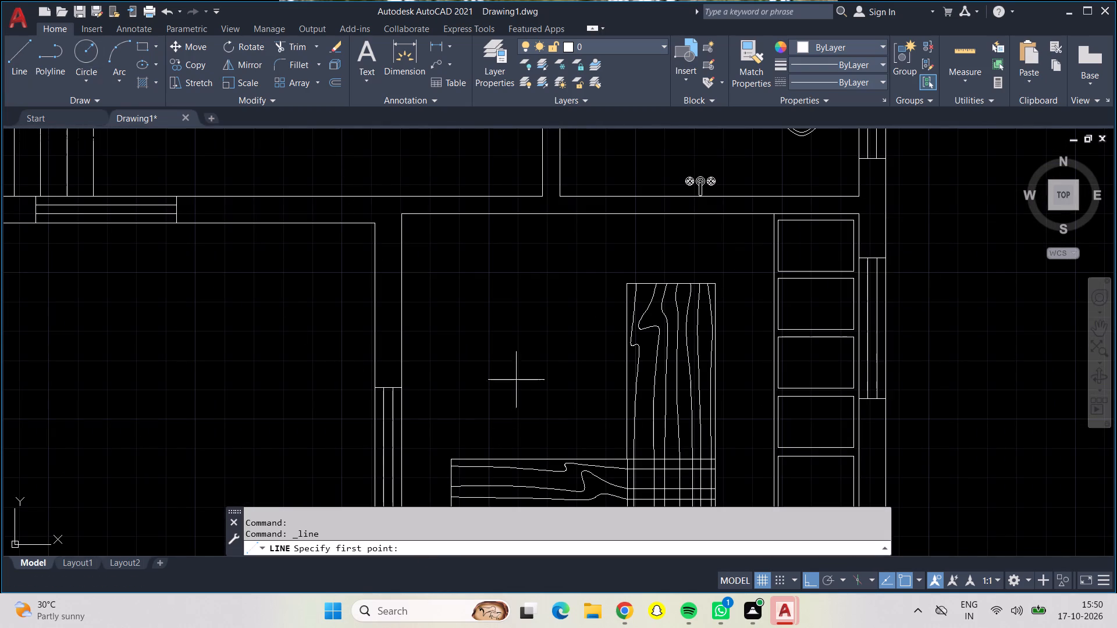
middle_drag(468, 273, 472, 402)
scroll(535, 335, up, 2)
scroll(535, 335, down, 1)
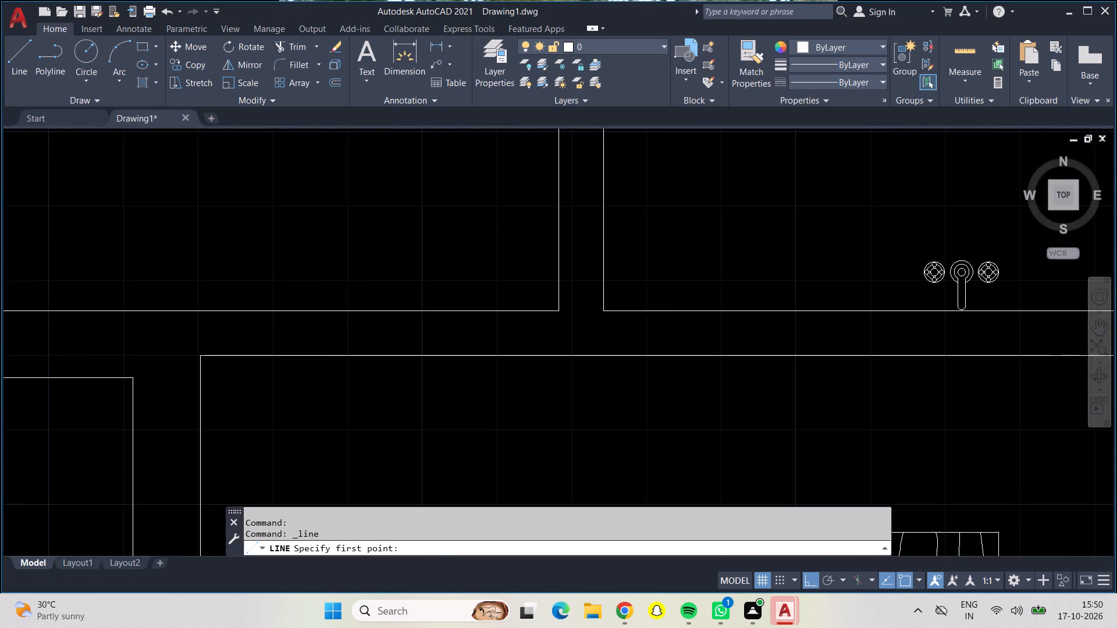
scroll(544, 320, up, 1)
scroll(544, 320, down, 1)
scroll(544, 320, up, 1)
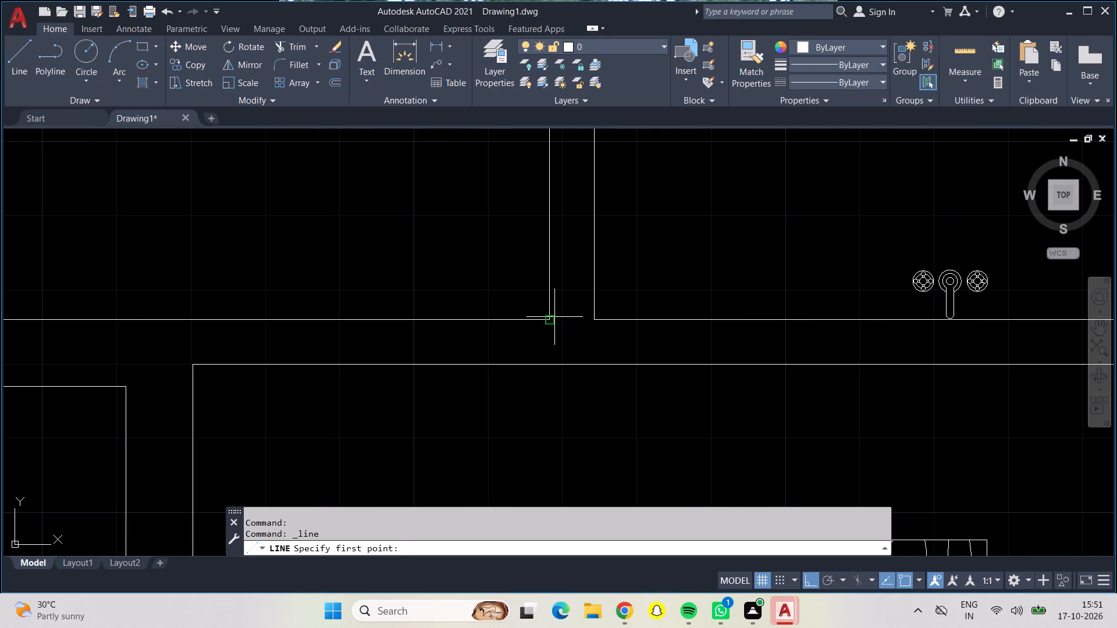
click(554, 317)
text(6")
key(Return)
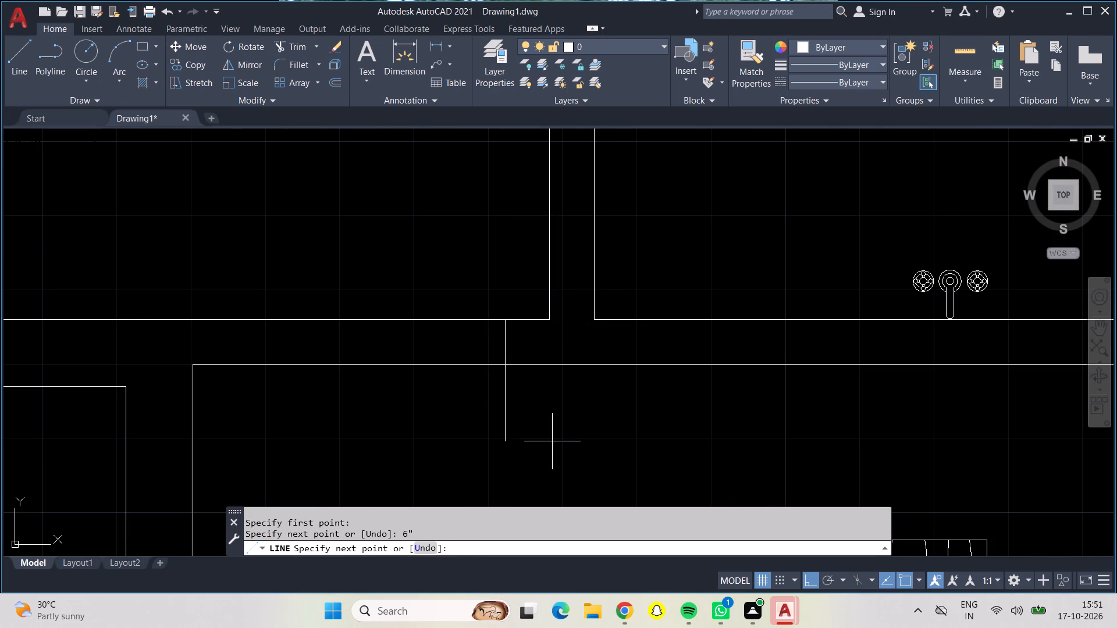
click(504, 367)
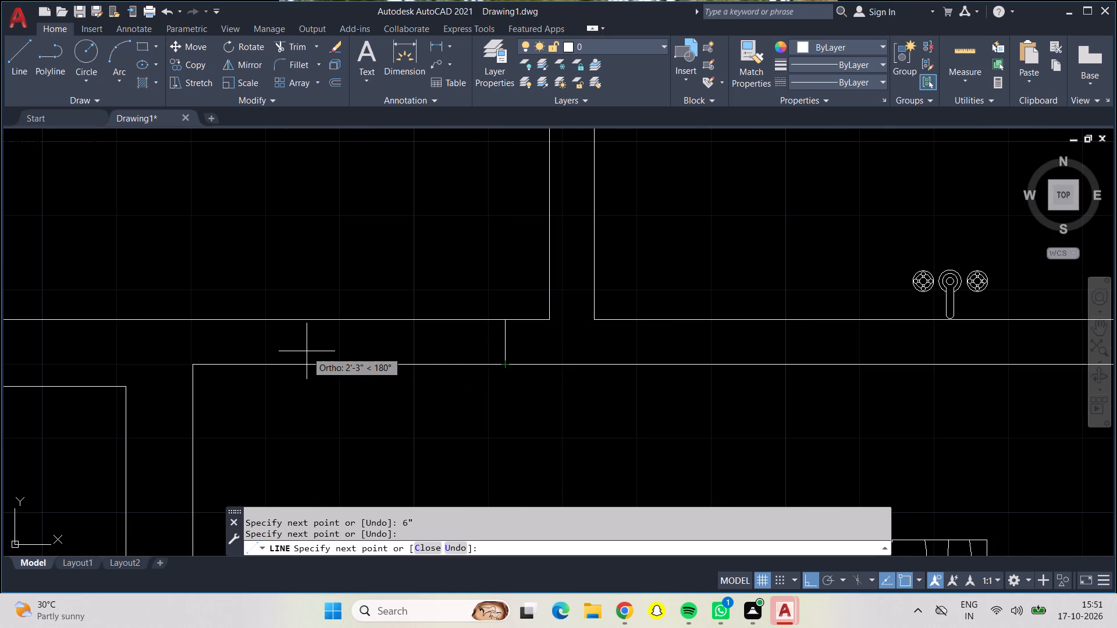
Continue the line 3' west, north across the wall as the west jamb, and back east to the east jamb.
text(3')
key(Return)
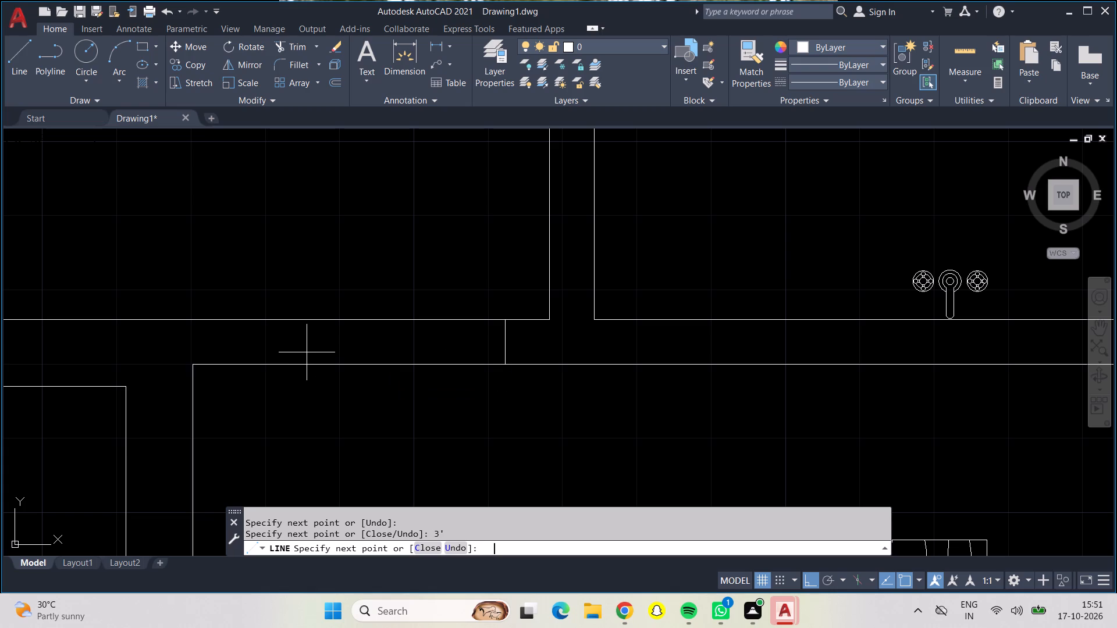
click(236, 322)
click(503, 319)
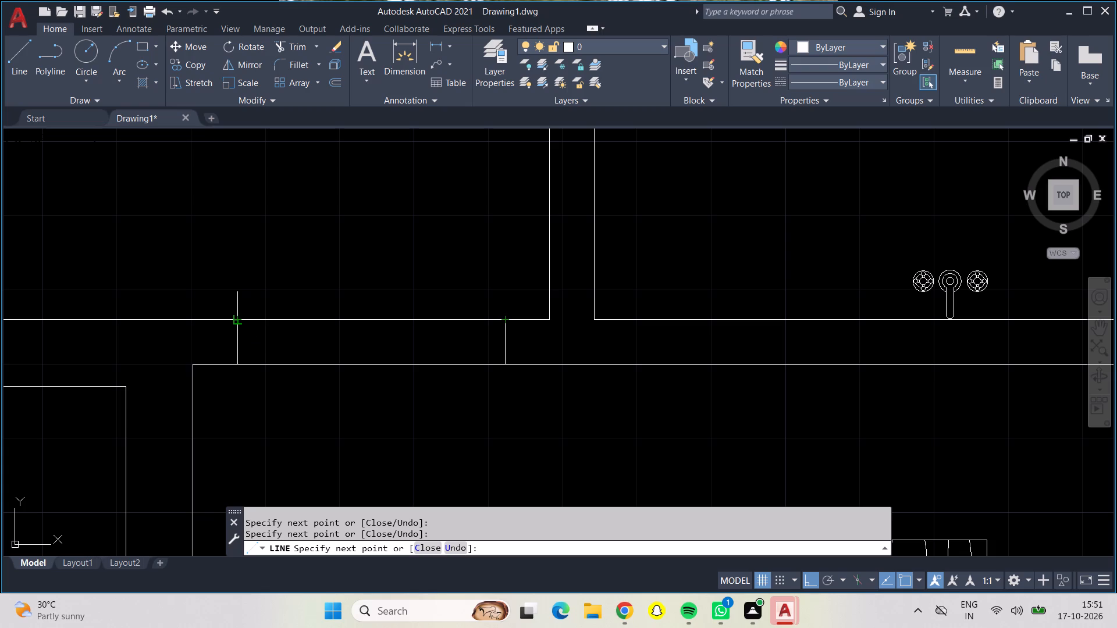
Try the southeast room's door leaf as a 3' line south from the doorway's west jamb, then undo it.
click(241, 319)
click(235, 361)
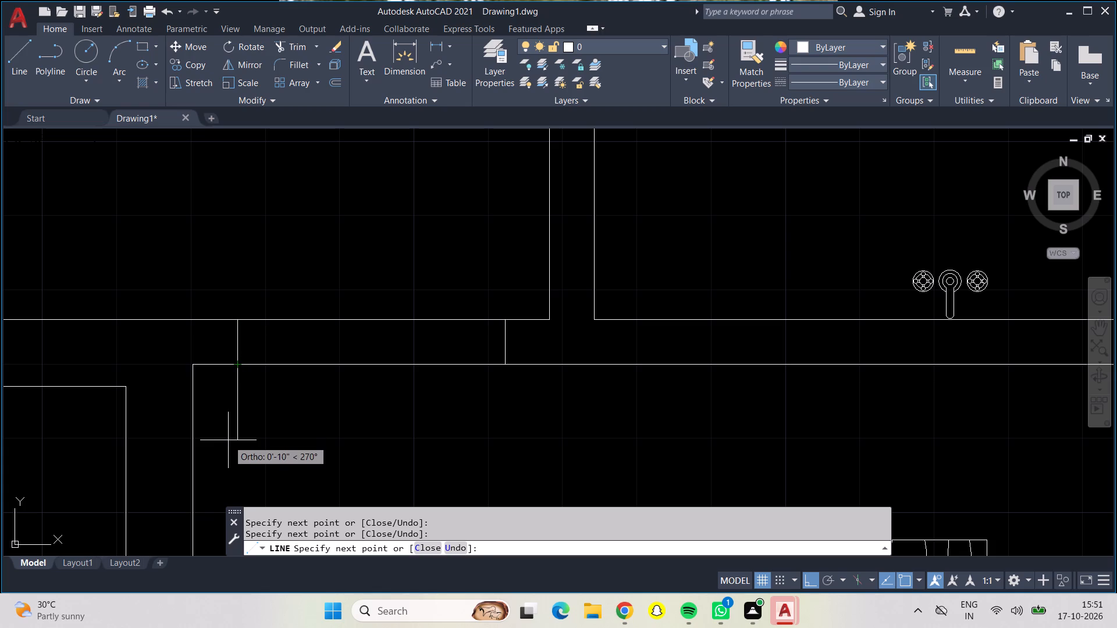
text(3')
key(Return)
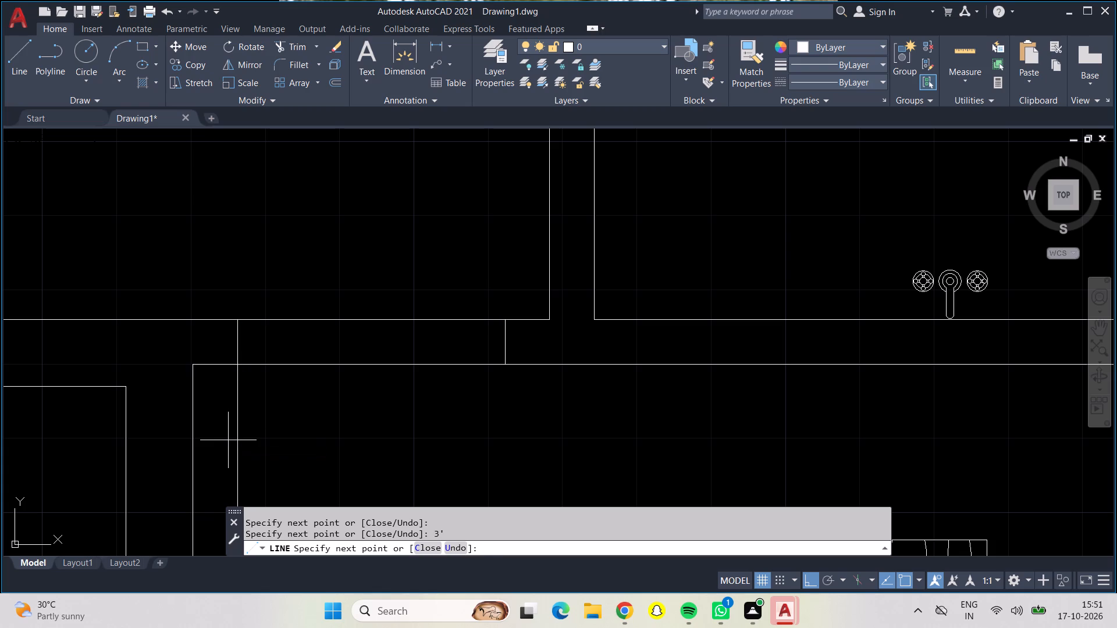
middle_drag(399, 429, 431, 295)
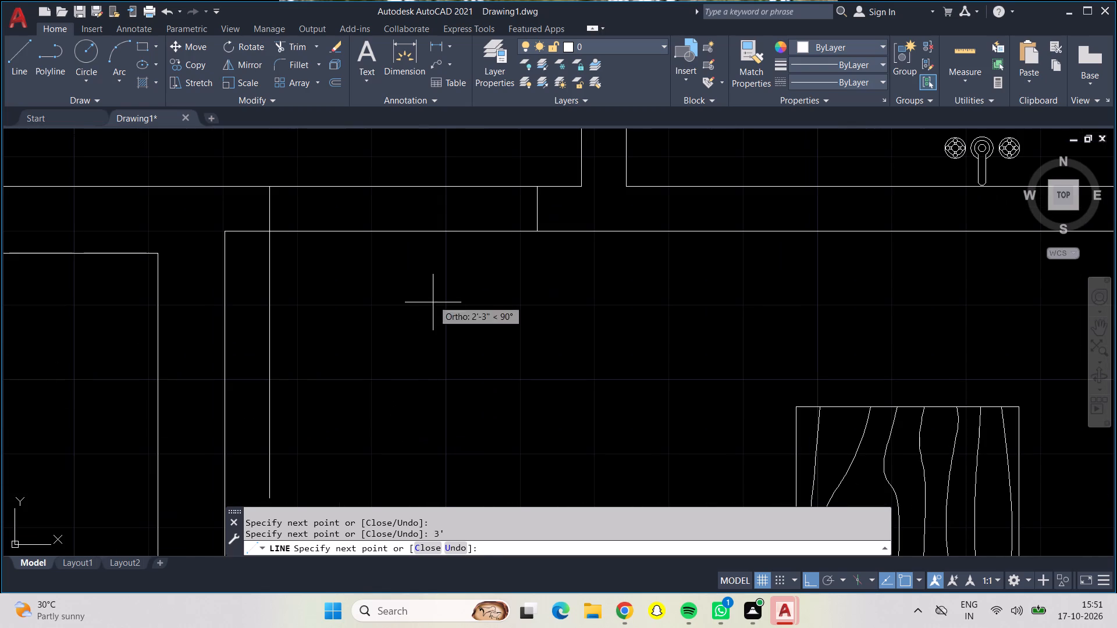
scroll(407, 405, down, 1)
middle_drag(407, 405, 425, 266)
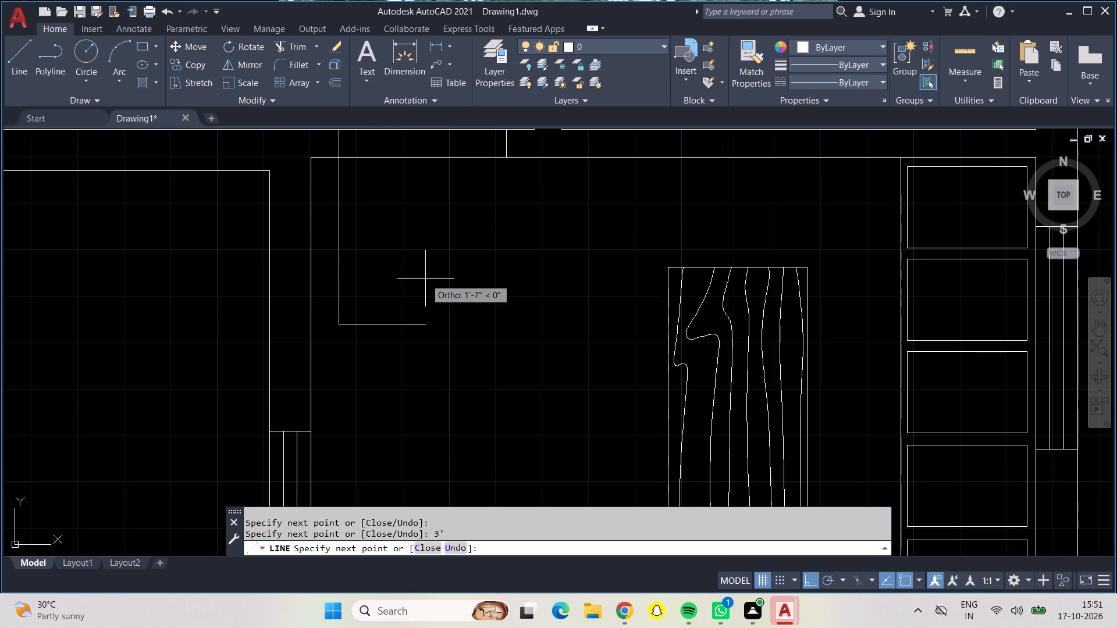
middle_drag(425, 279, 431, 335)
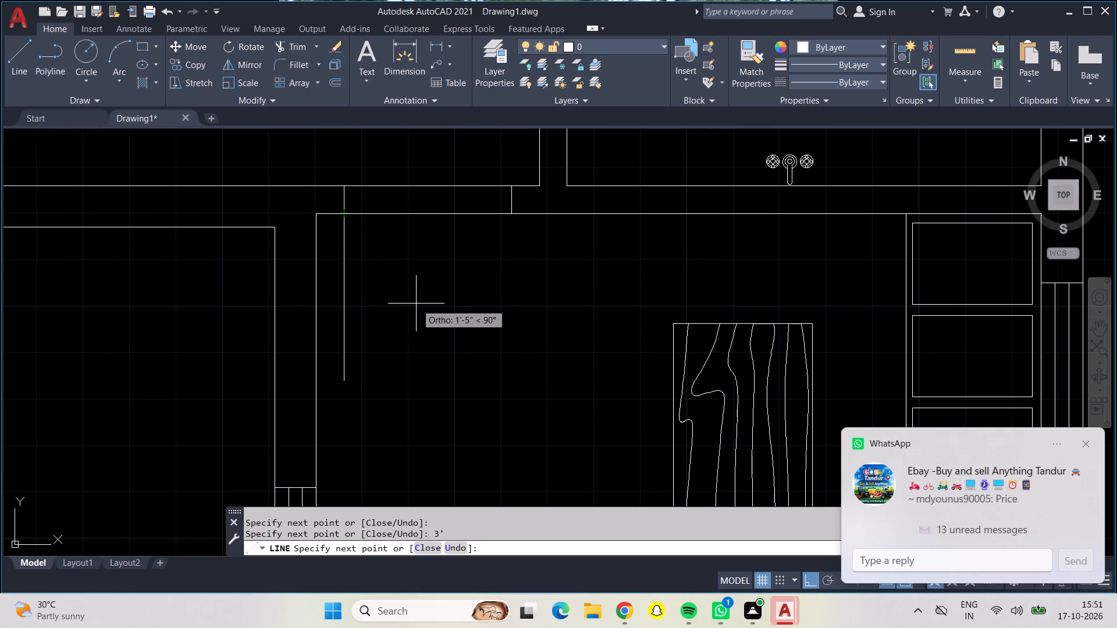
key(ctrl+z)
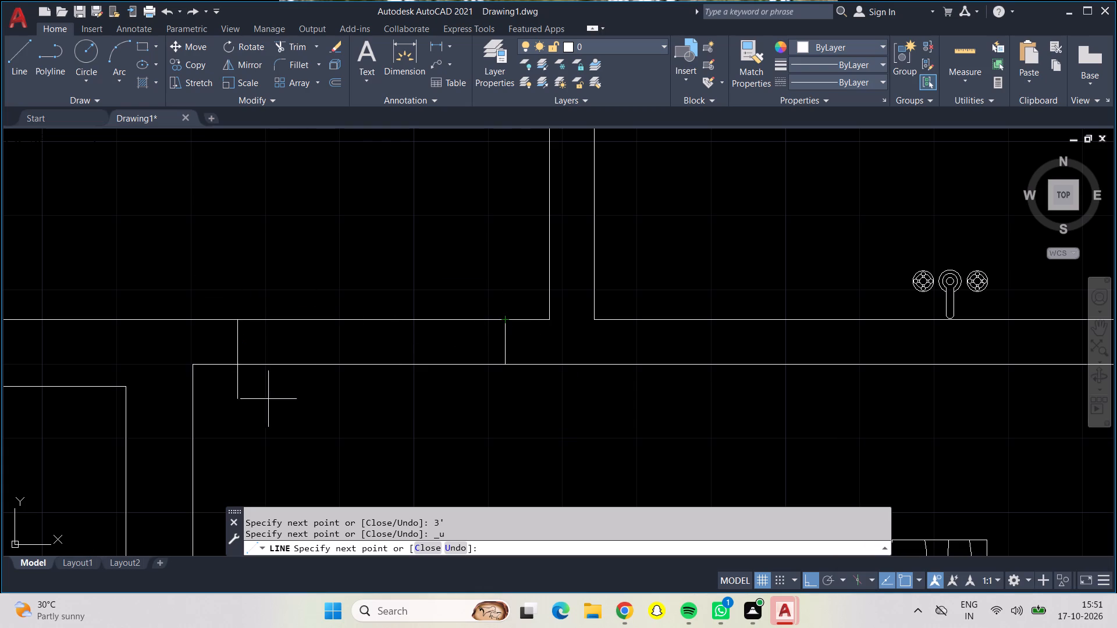
Draw the southeast room's door leaf by continuing down the east jamb and 3' south into the room.
click(509, 363)
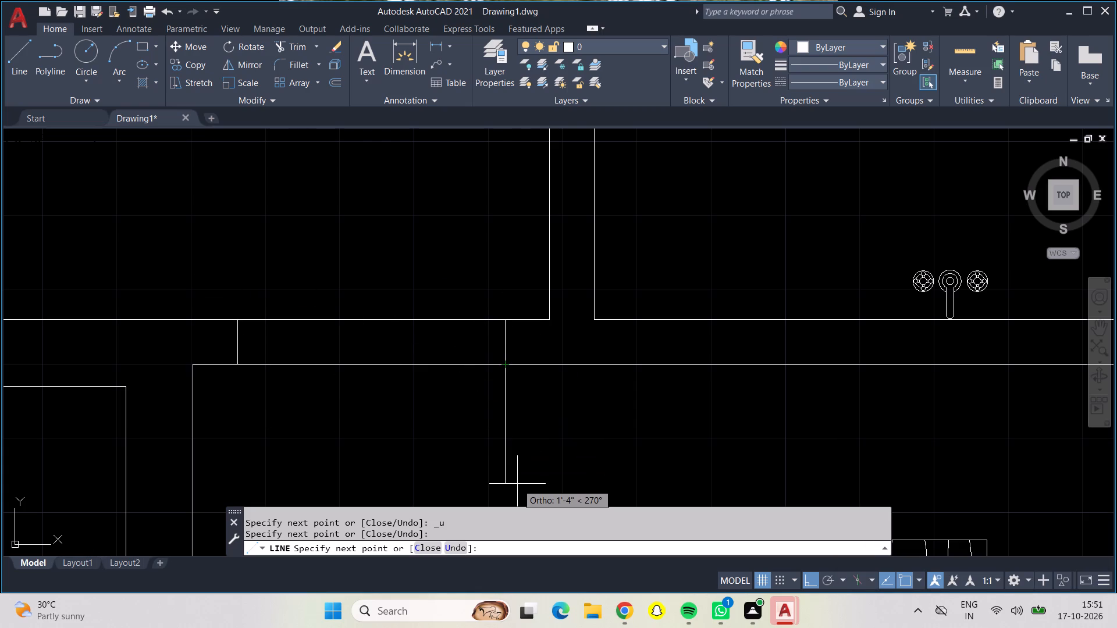
scroll(517, 484, up, 1)
middle_drag(517, 484, 517, 362)
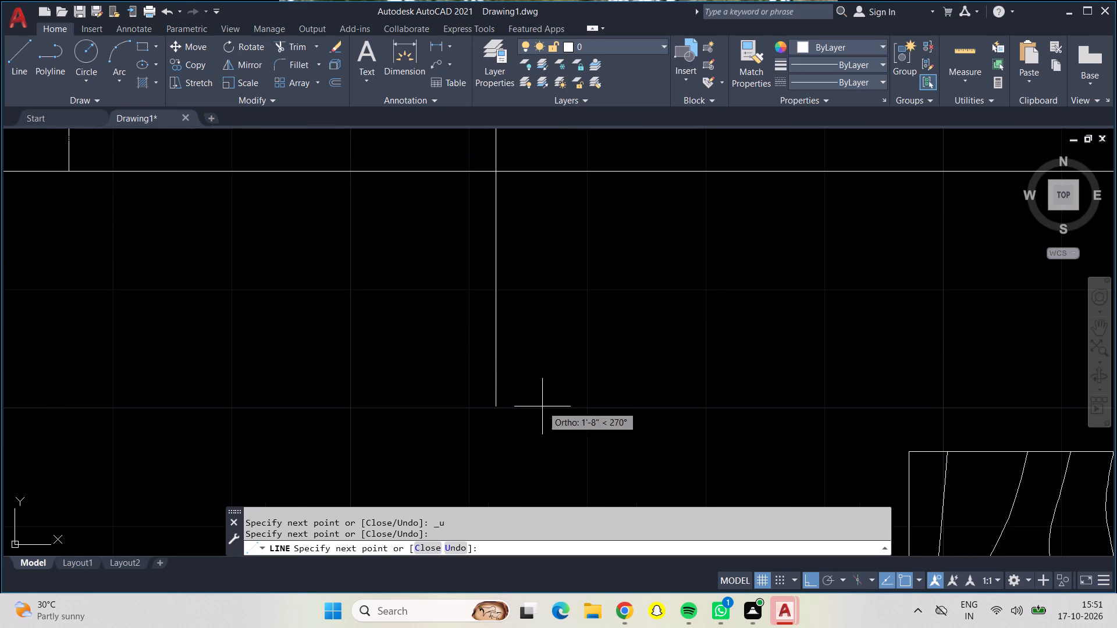
text(3')
key(Return)
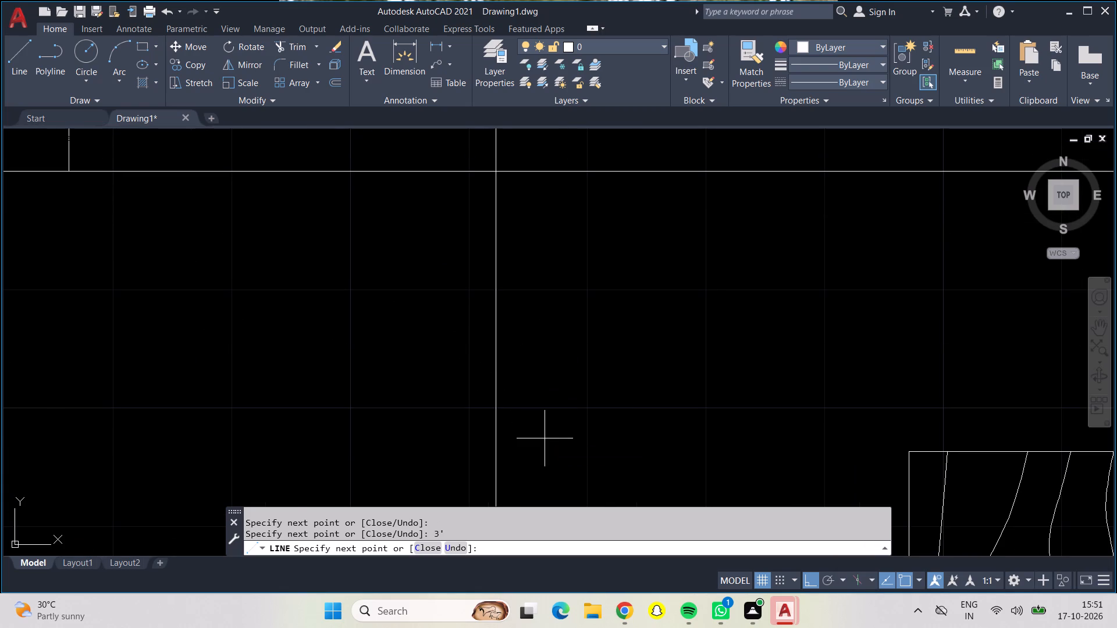
key(Return)
Draw a line 6" south from the southwest room's northeast corner, then east across the wall as its new doorway's north jamb.
scroll(541, 426, down, 1)
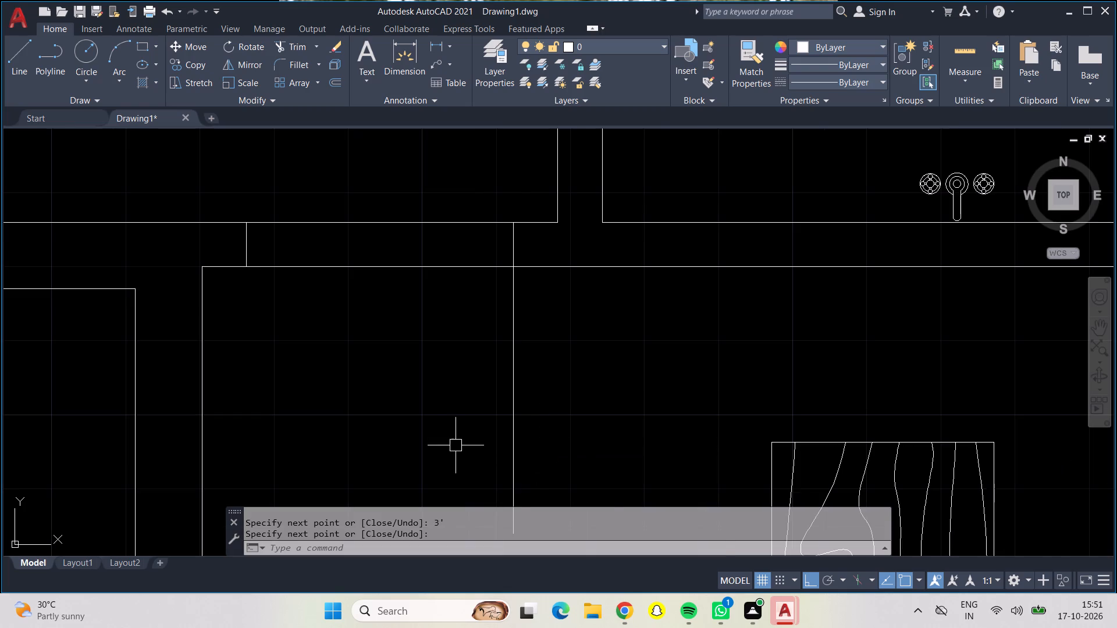
scroll(437, 438, down, 2)
middle_drag(437, 438, 471, 315)
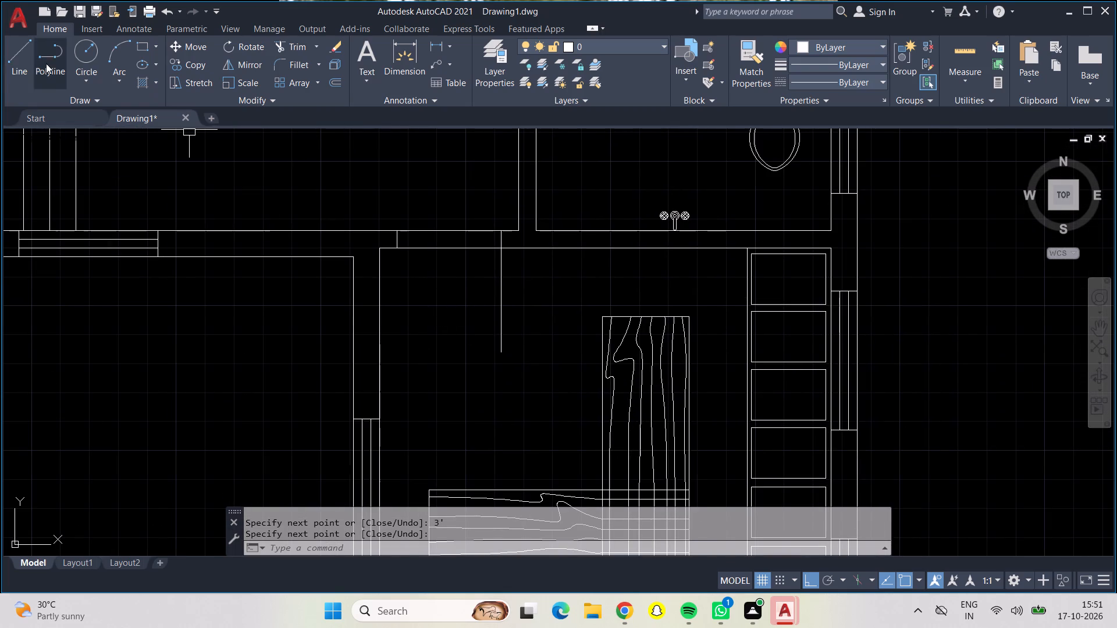
click(24, 59)
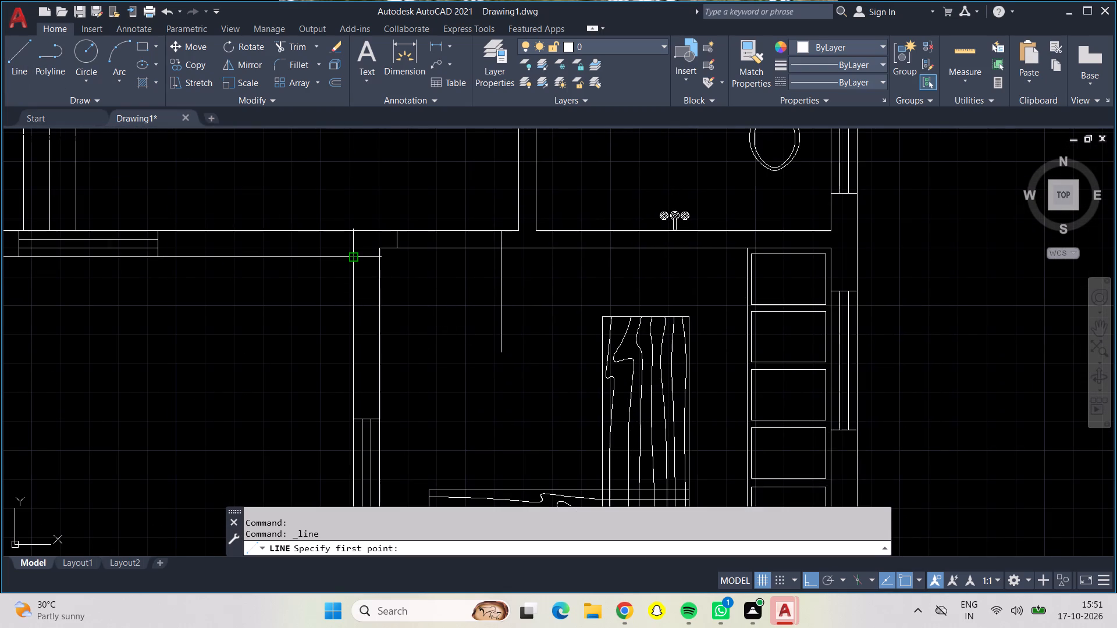
click(351, 258)
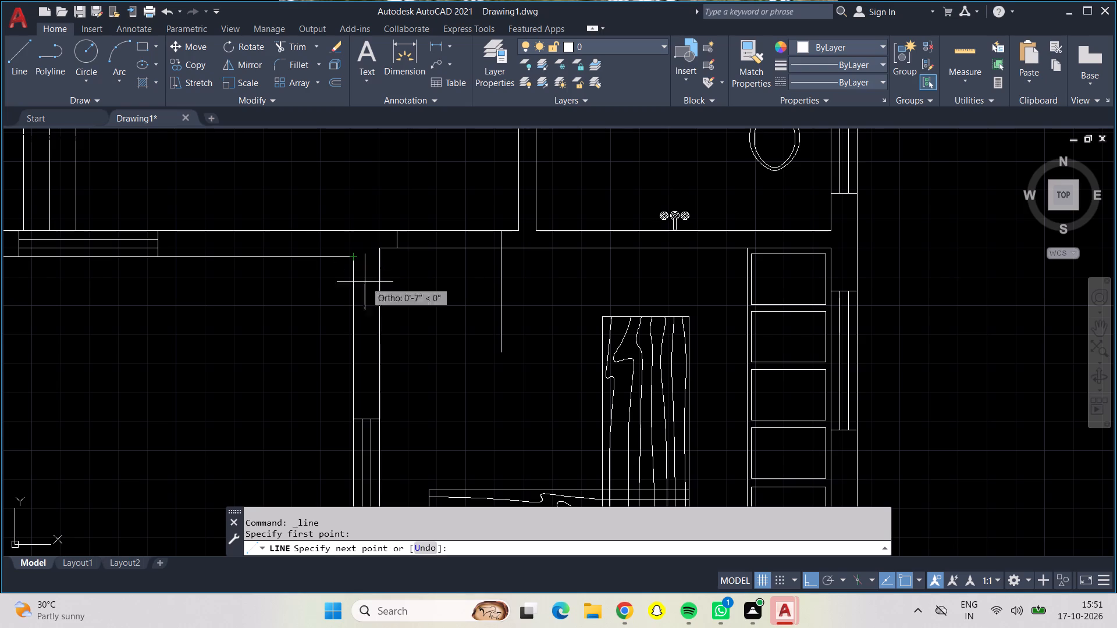
text(6")
key(Return)
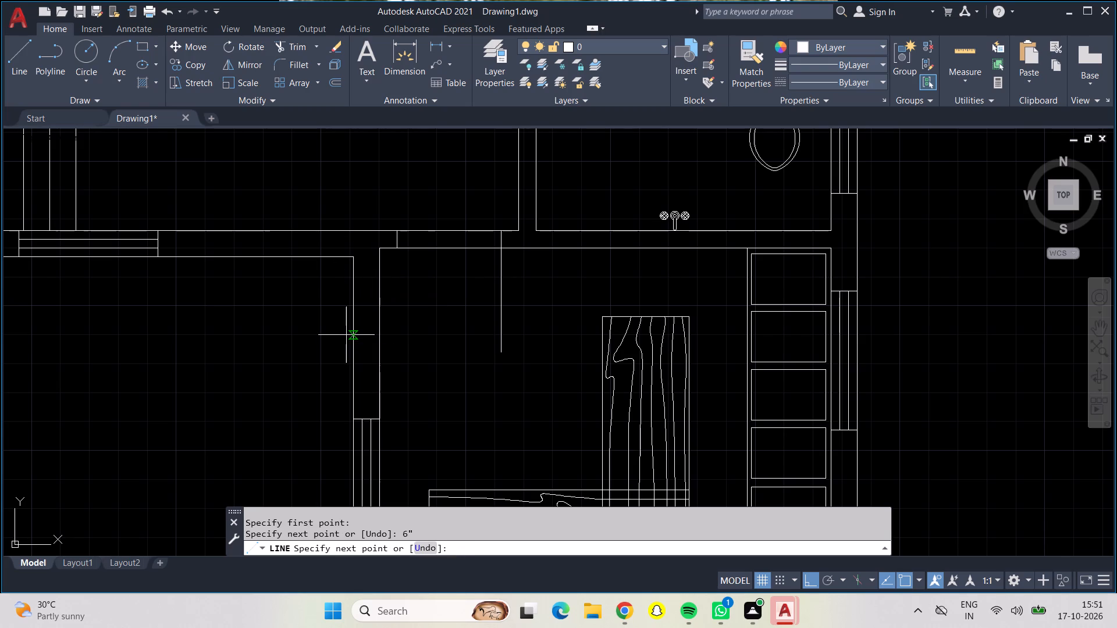
click(380, 276)
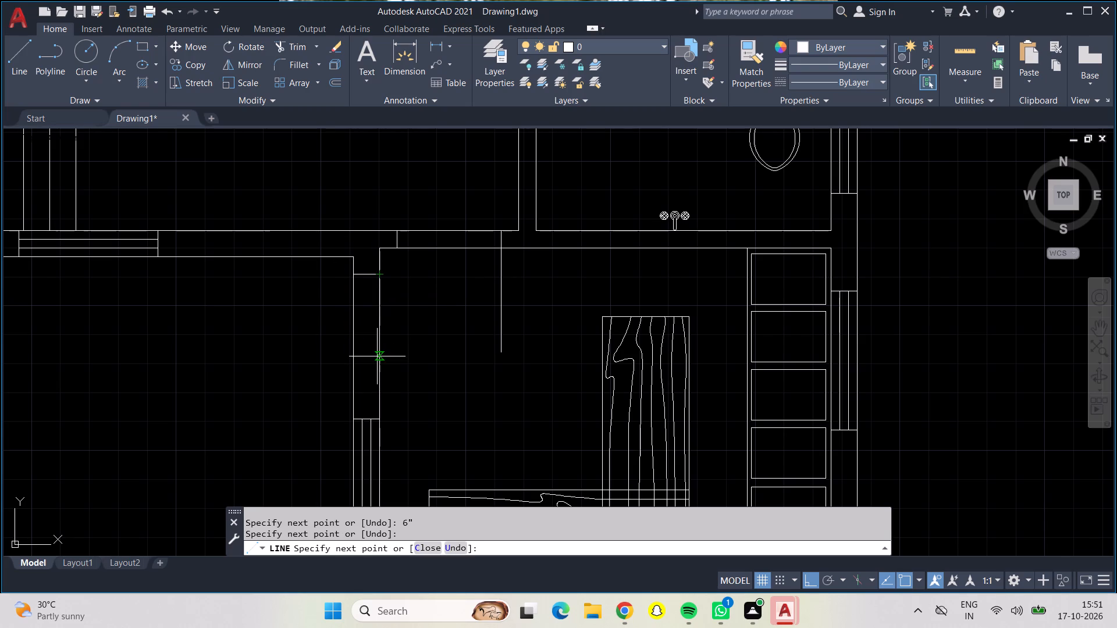
Continue the line 3' south, west across the wall as the south jamb, and back north to the north jamb.
text(3')
key(Return)
drag(351, 381, 354, 379)
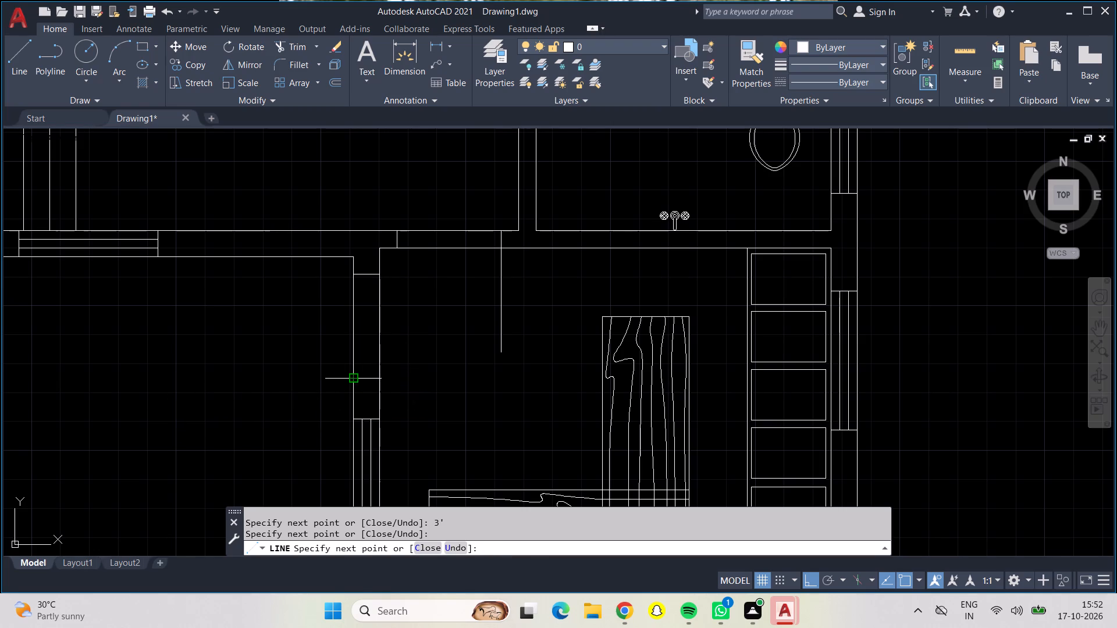
drag(354, 379, 358, 370)
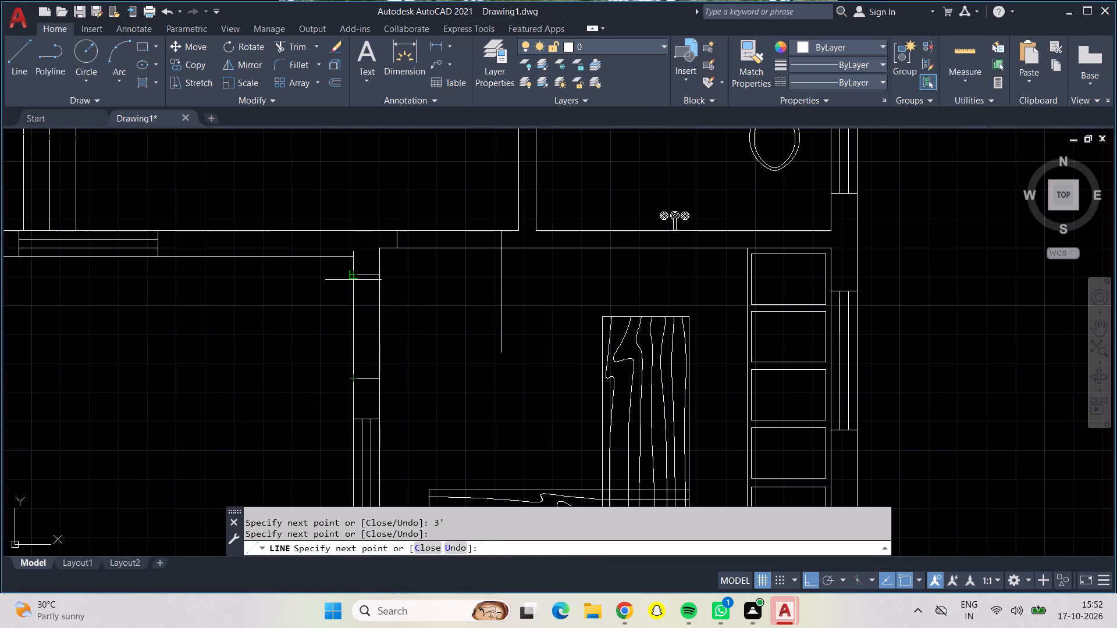
click(354, 276)
Draw the southwest room's door leaf by continuing east along the south jamb and 3' east past the wall.
click(357, 383)
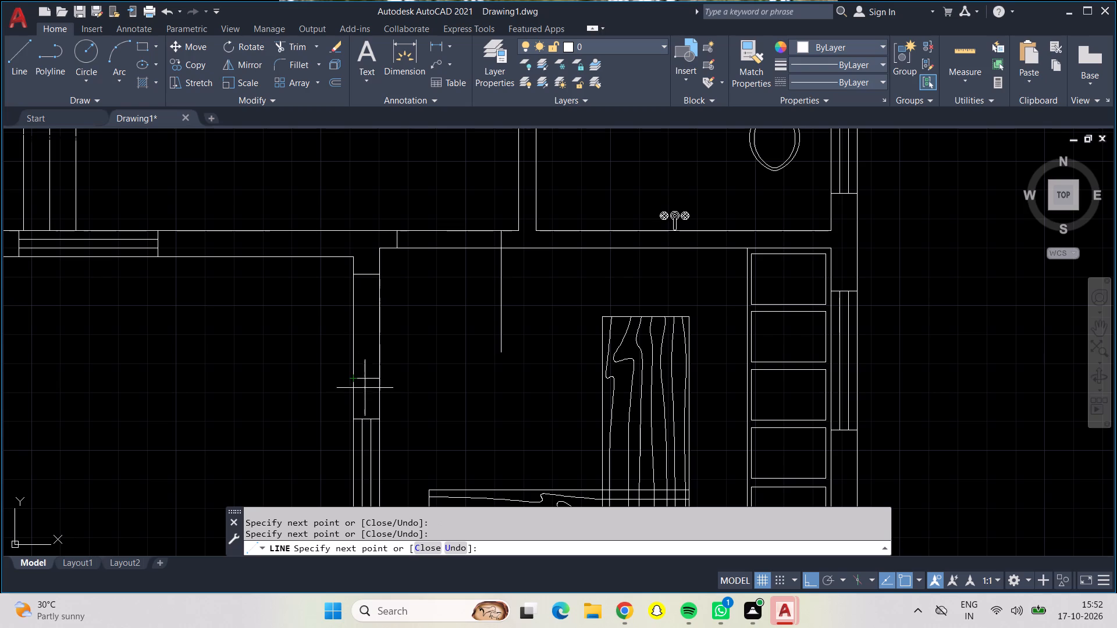
click(376, 379)
text(3')
key(Return)
key(Return)
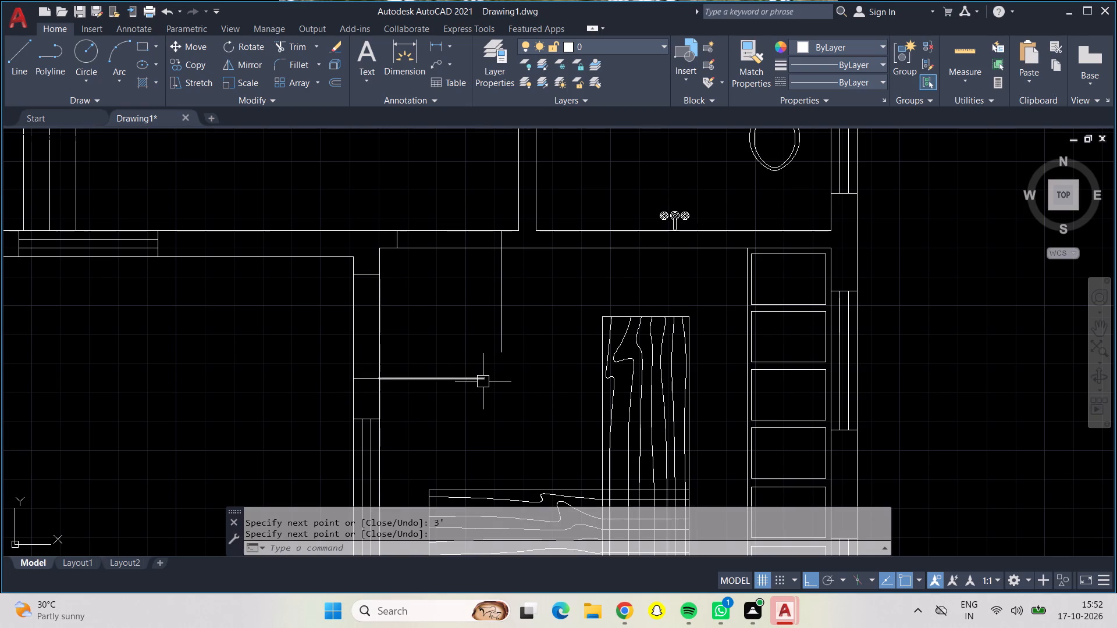
Draw a line 6" south from the toilet room's northwest corner, then west across the wall as its doorway's north jamb.
scroll(417, 355, down, 1)
middle_drag(426, 343, 431, 384)
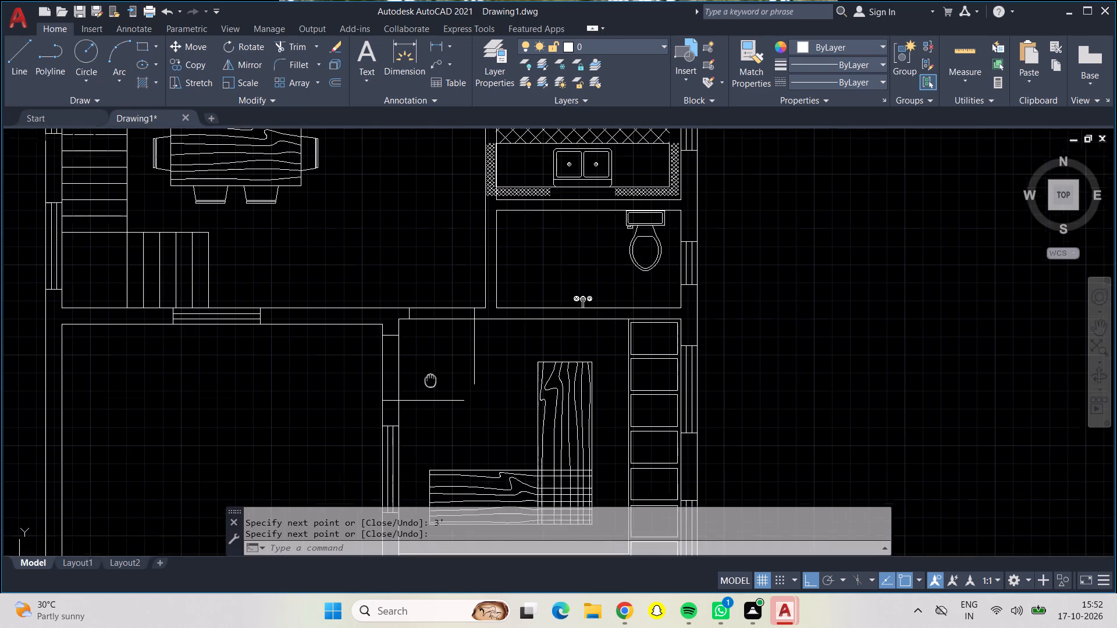
middle_drag(431, 384, 431, 394)
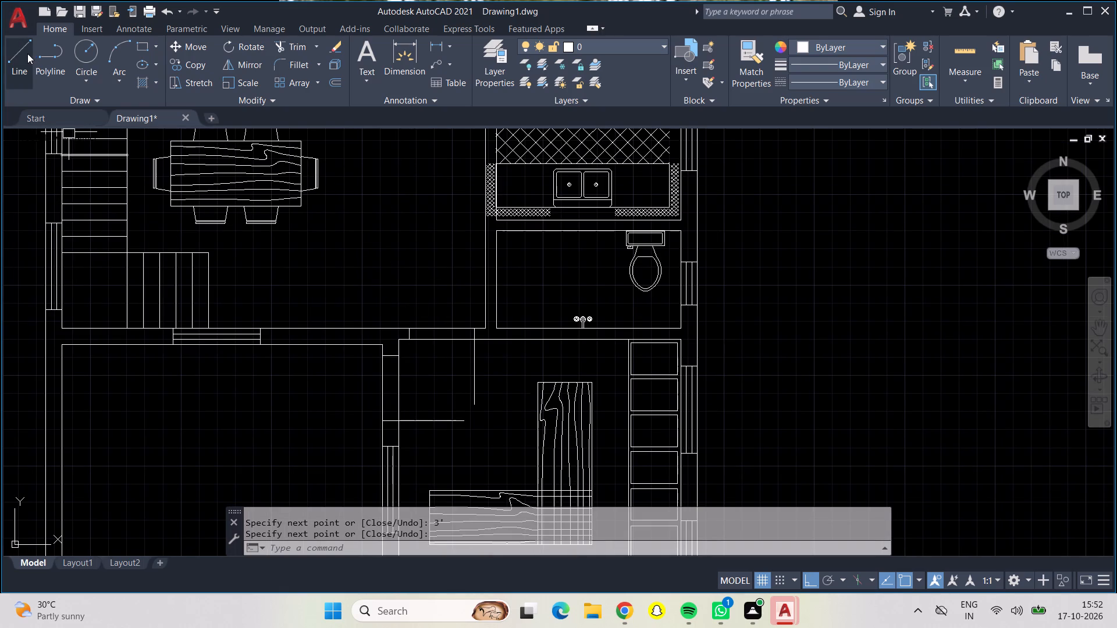
click(27, 53)
scroll(503, 291, up, 2)
scroll(501, 289, down, 1)
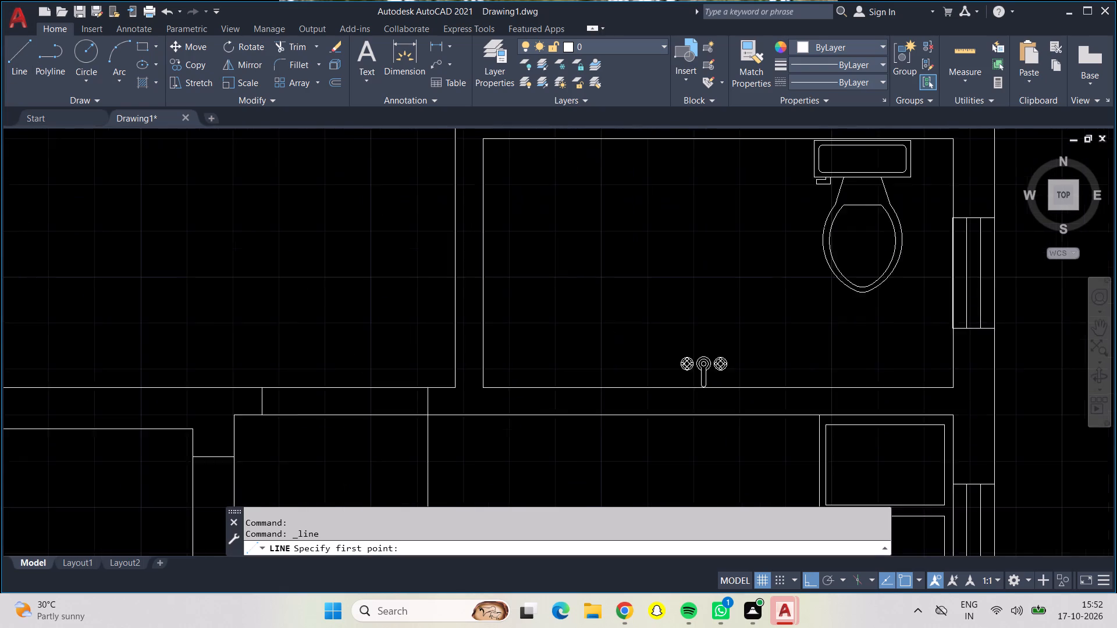
middle_drag(524, 285, 432, 335)
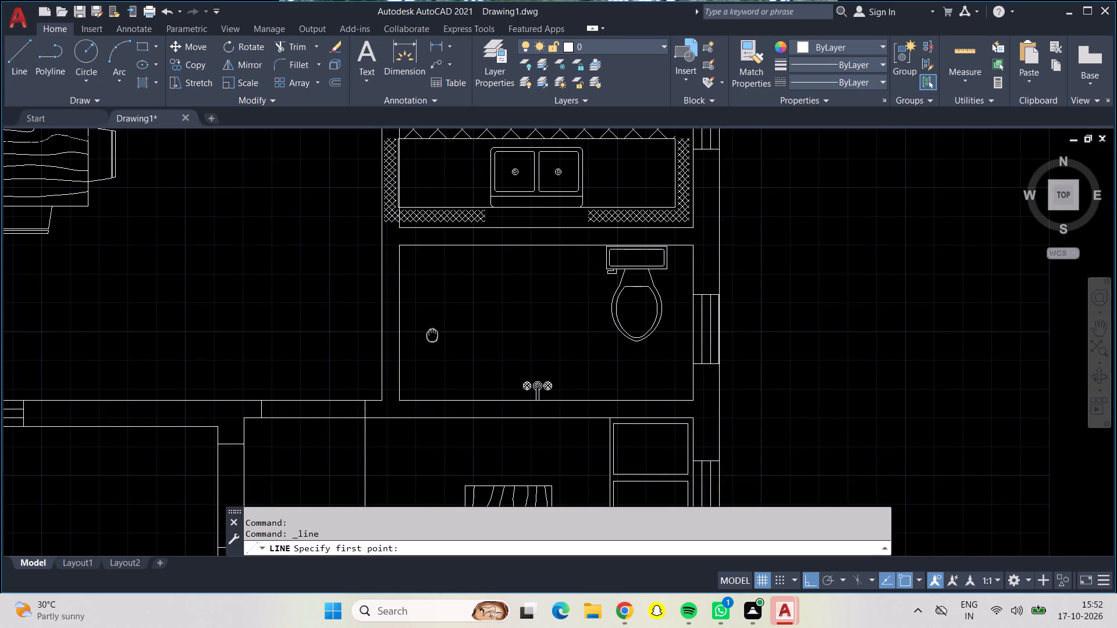
middle_drag(432, 335, 432, 336)
scroll(412, 253, up, 1)
scroll(407, 253, down, 1)
scroll(407, 253, up, 1)
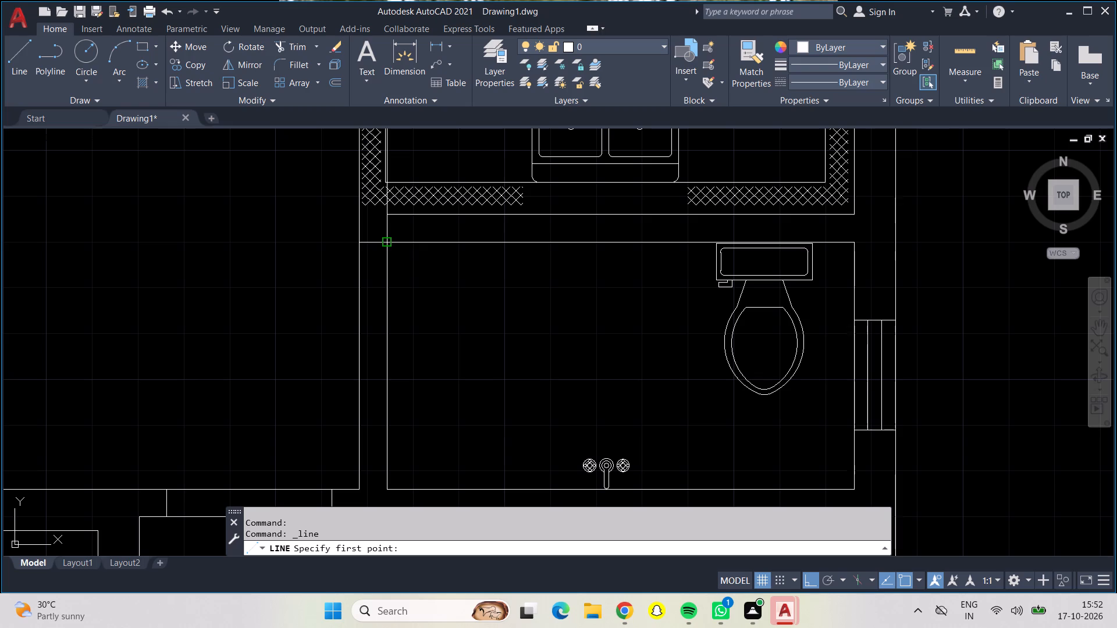
click(387, 241)
key(6)
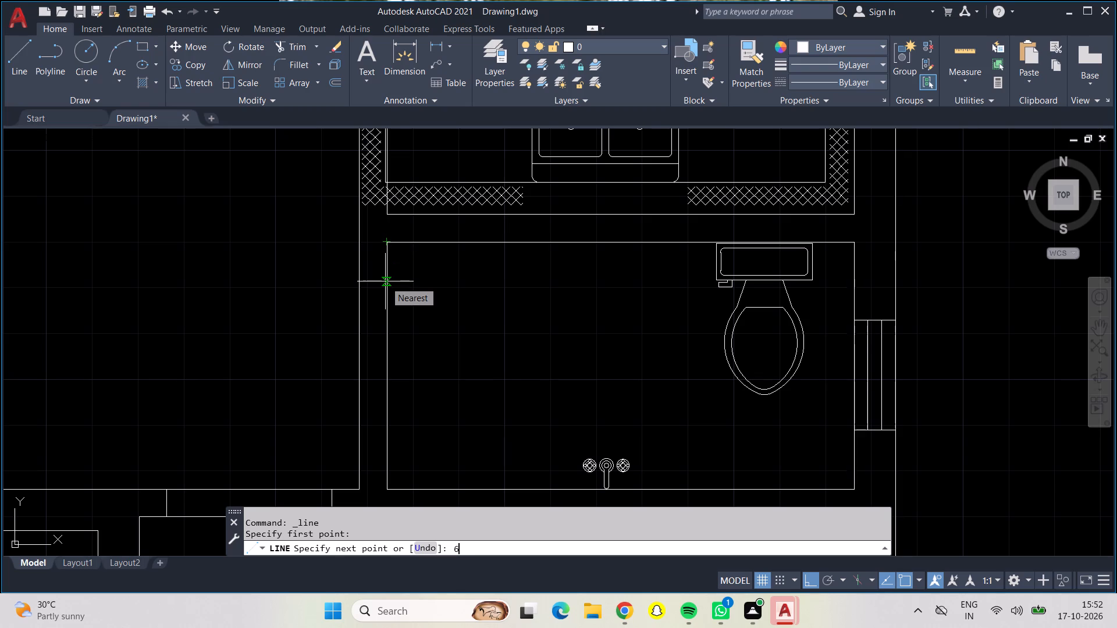
key(shift+quotedbl)
key(Return)
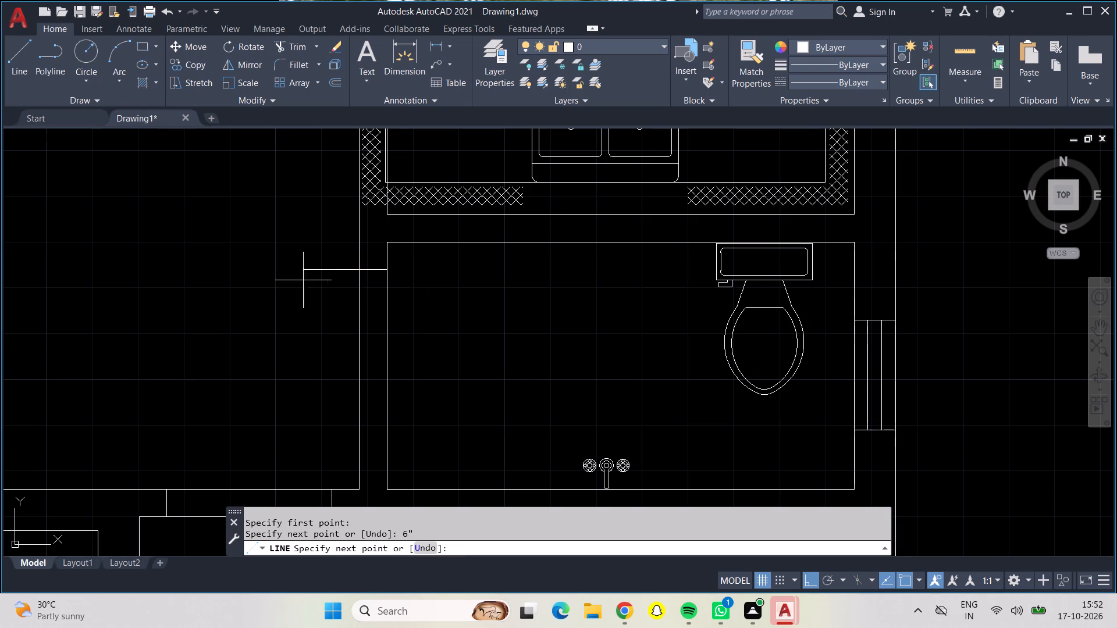
click(362, 271)
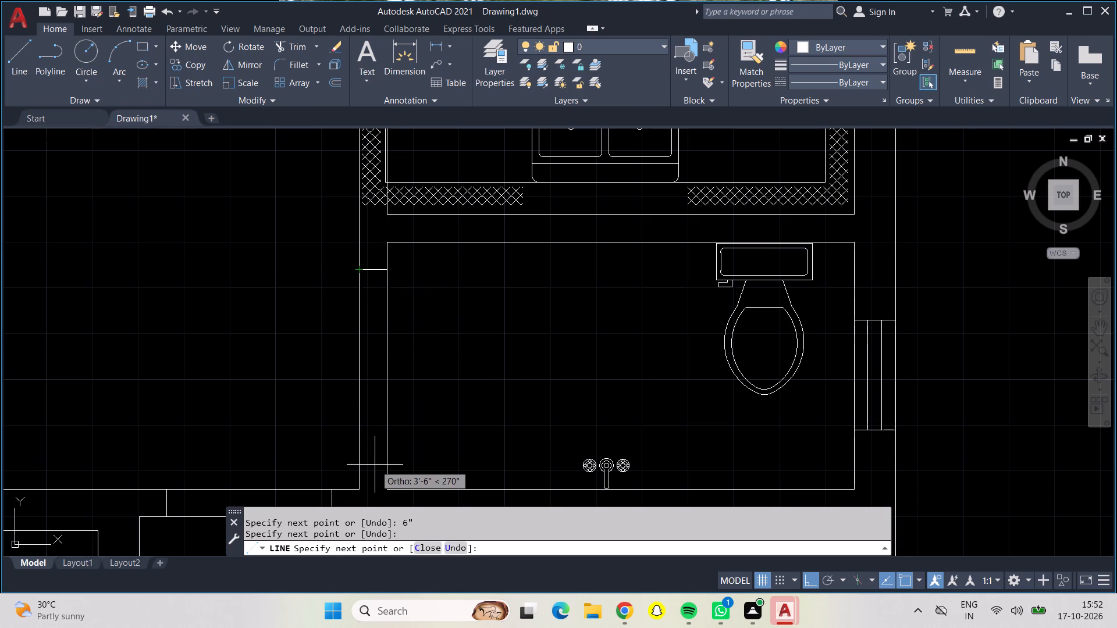
Continue the line 2'5" south, east across the wall as the south jamb, and back north to the north jamb.
text(2'5")
key(Return)
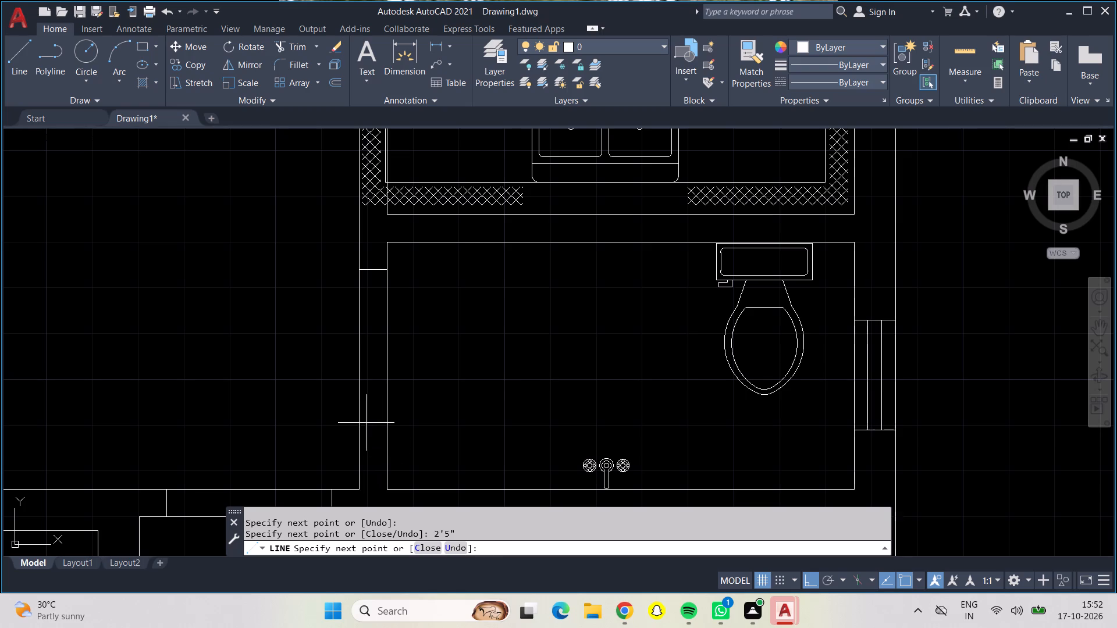
click(384, 405)
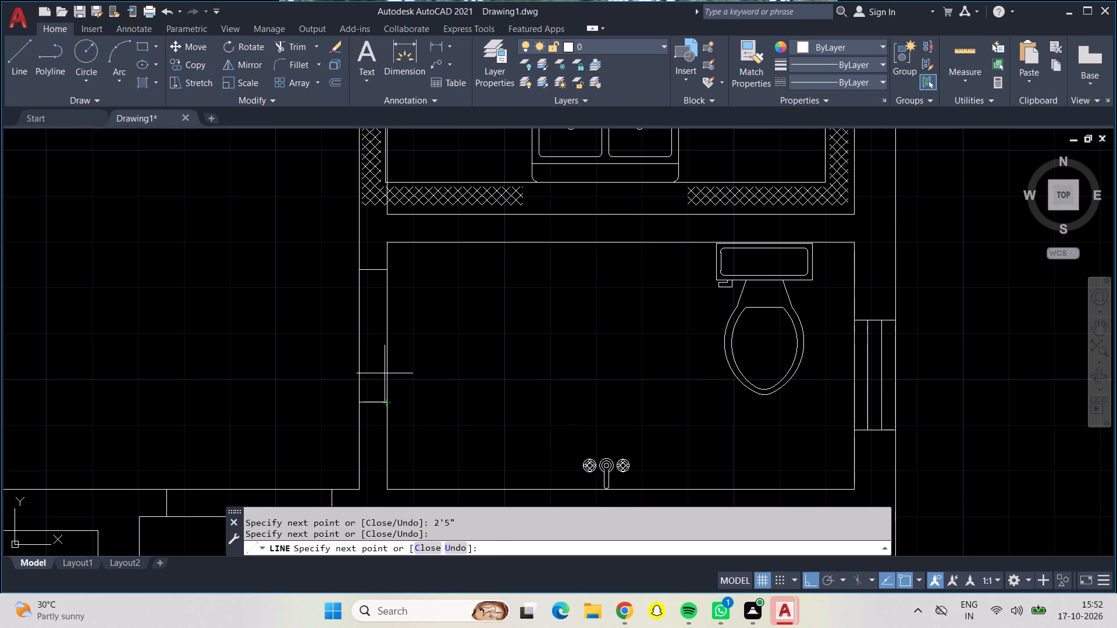
click(385, 270)
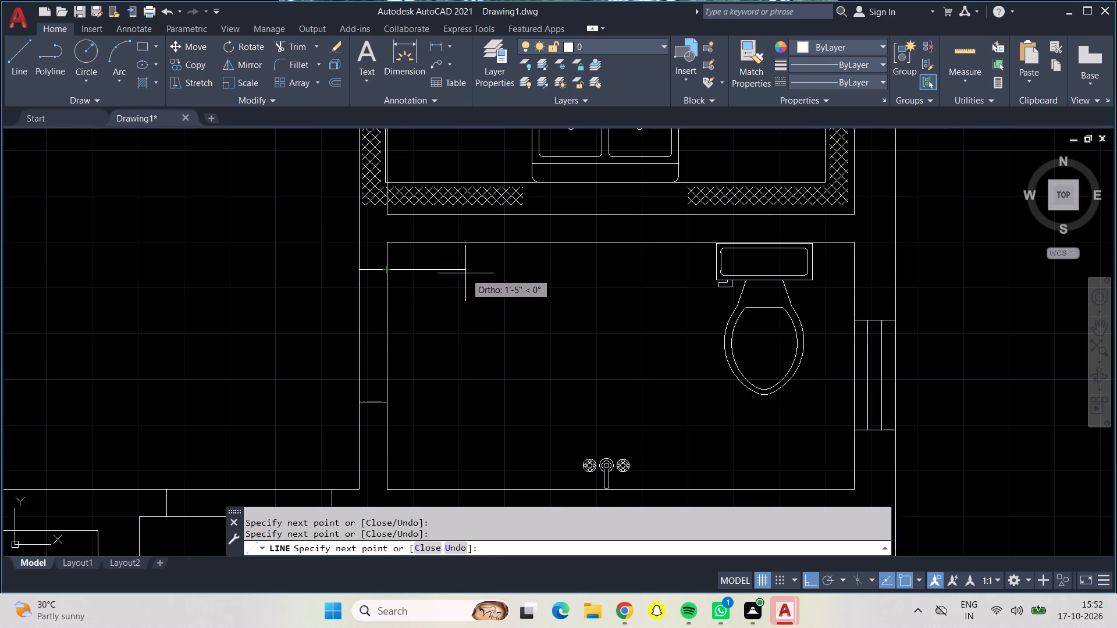
Draw the toilet room's door leaf as a 2'5" line east from the north jamb into the room.
text(2'5")
key(Return)
key(Return)
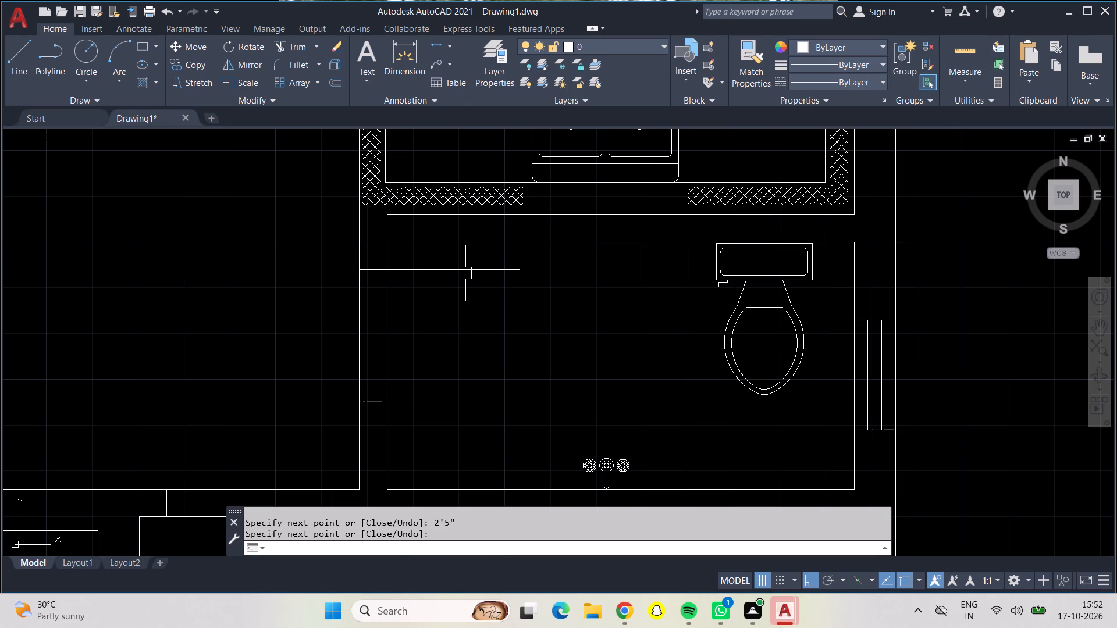
key(Escape)
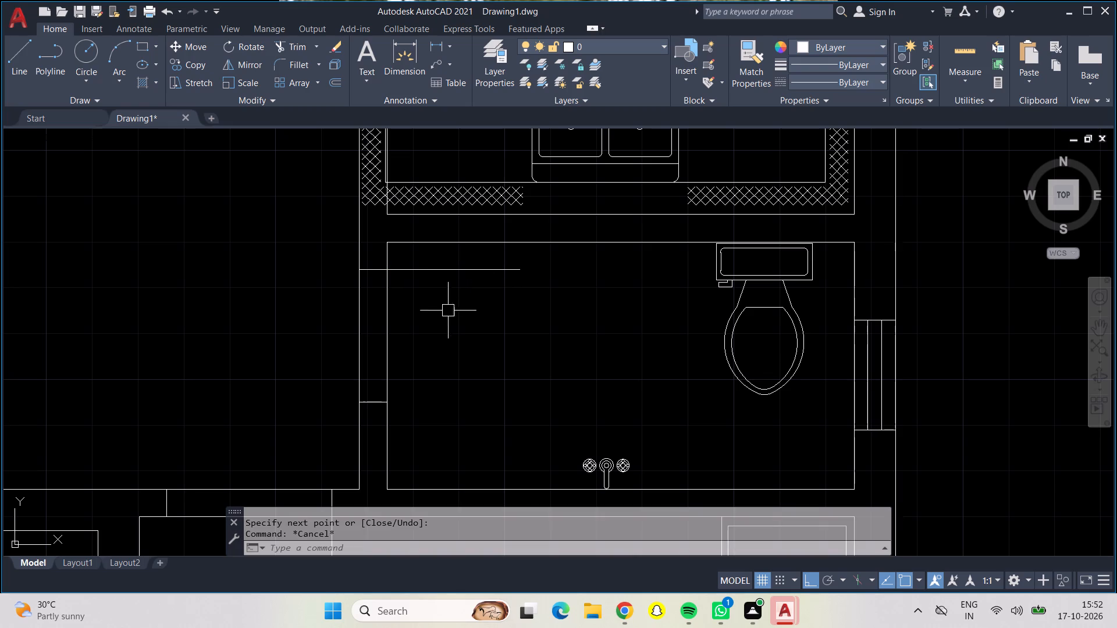
Start a line at the southwest room's northeast corner and run it 6" west along the room's north wall.
scroll(226, 330, down, 1)
middle_drag(230, 330, 366, 364)
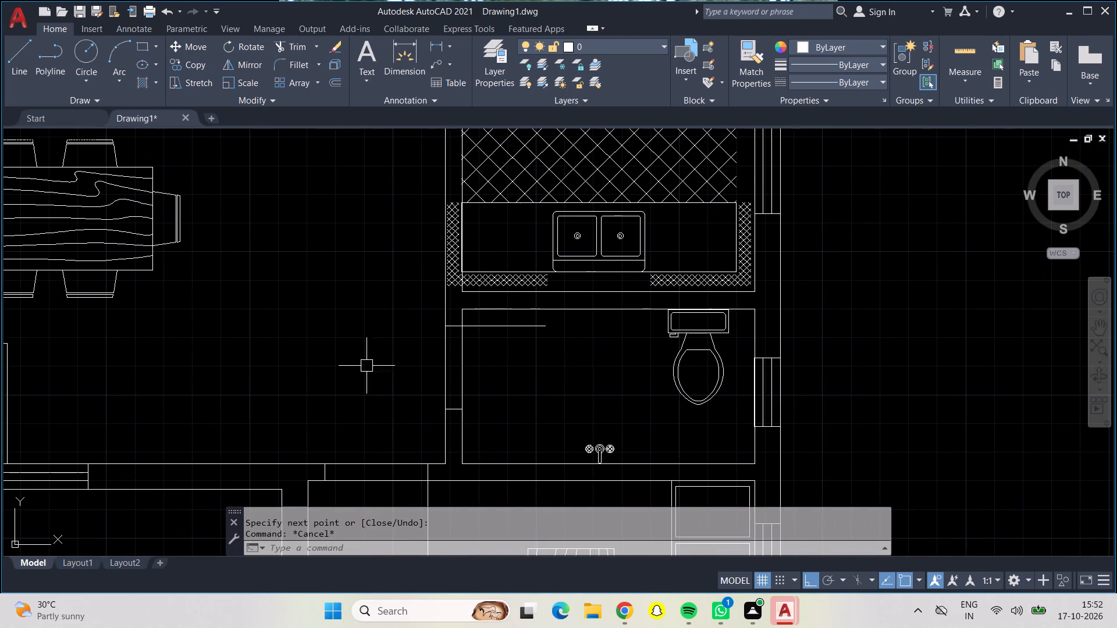
middle_drag(348, 391, 368, 267)
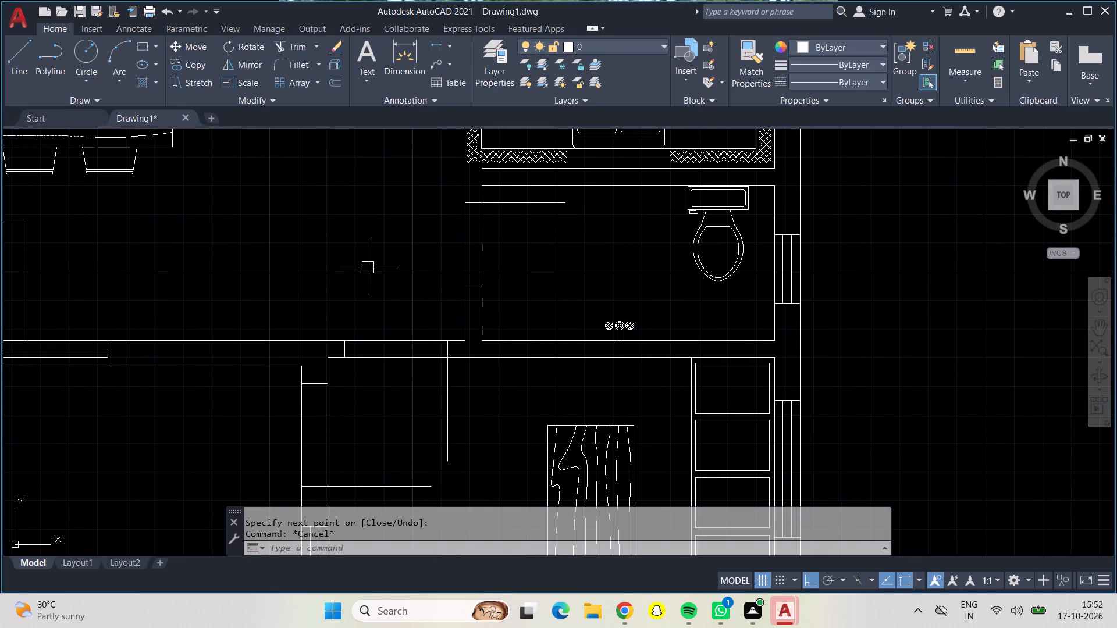
middle_drag(355, 265, 405, 267)
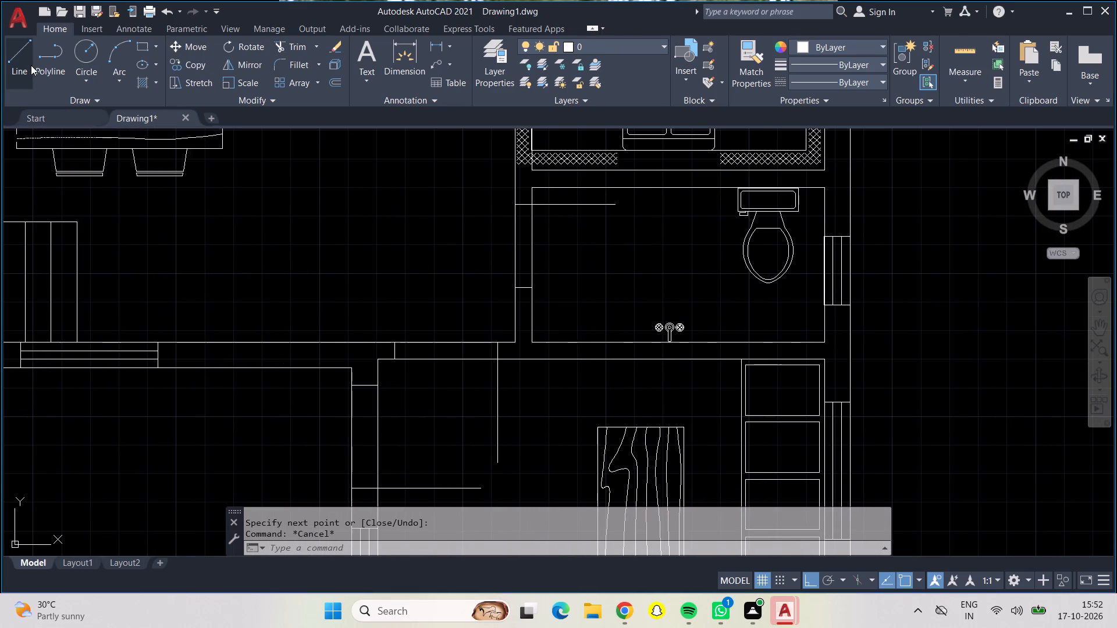
click(31, 65)
middle_drag(319, 422, 394, 424)
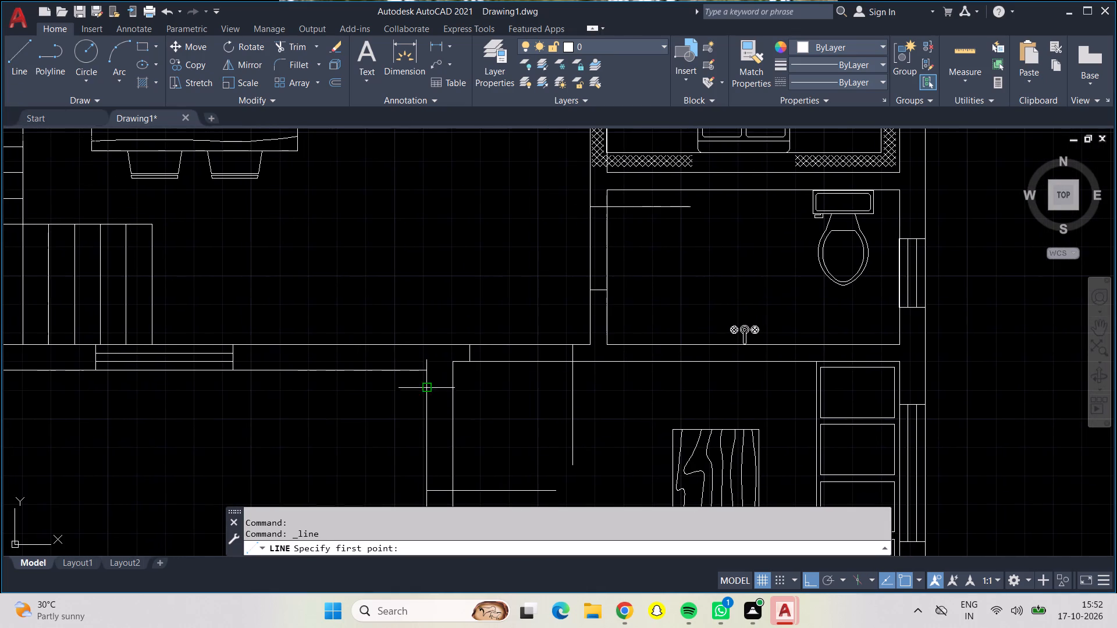
scroll(425, 385, up, 1)
scroll(425, 385, down, 1)
scroll(409, 387, up, 4)
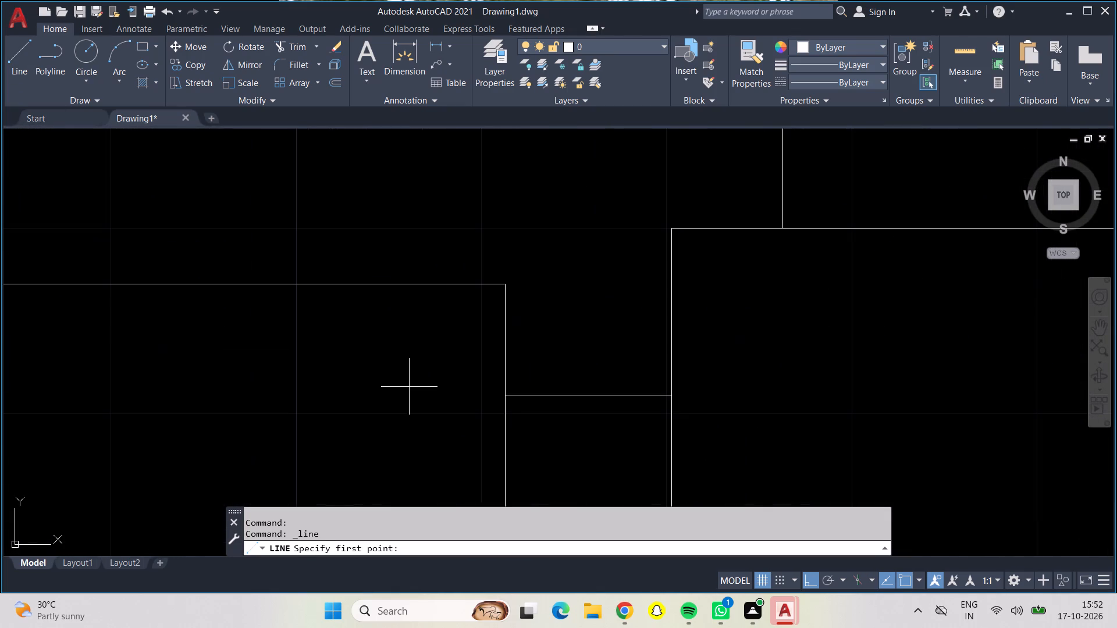
middle_drag(408, 383, 493, 422)
scroll(412, 383, down, 1)
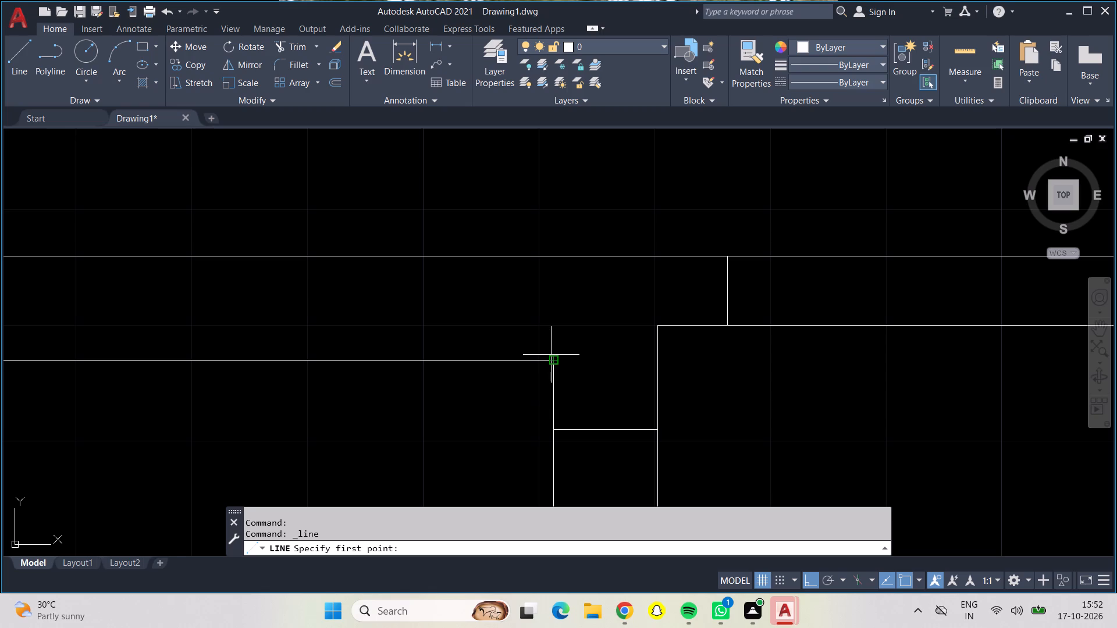
click(550, 361)
text(6")
key(Return)
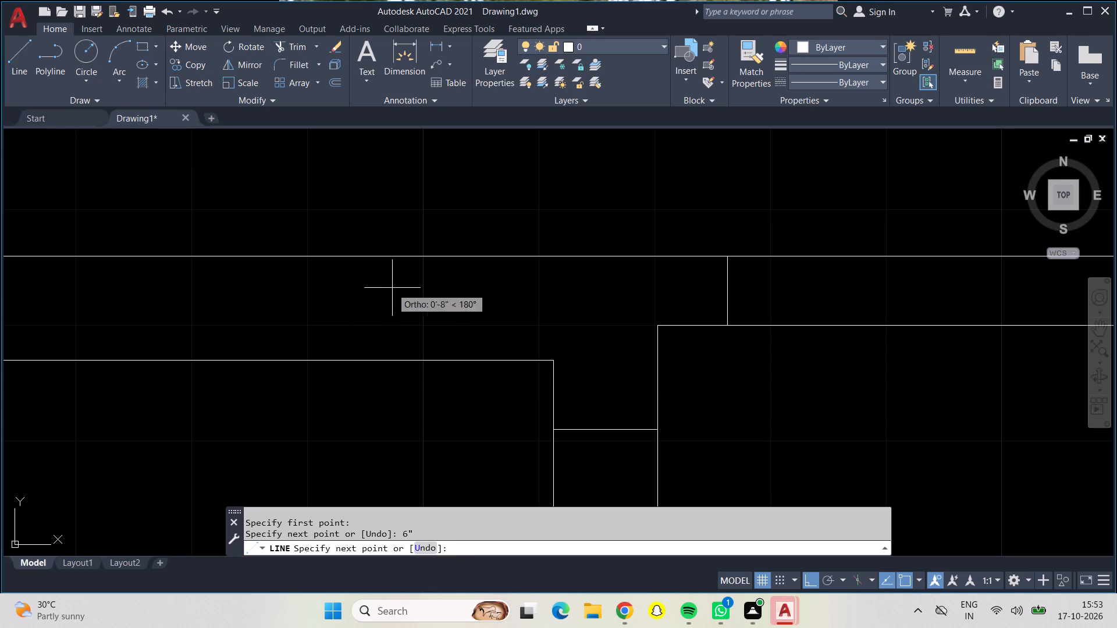
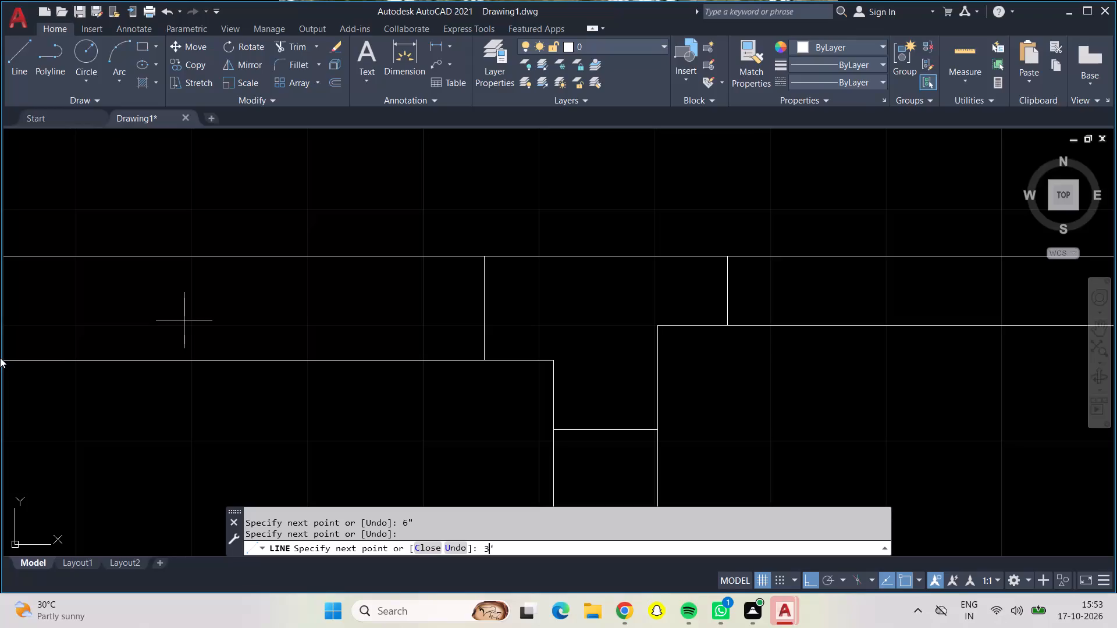
Mark a 3' door opening in the wall below the dining area and draw a 3' door line upward from its left jamb.
key(Return)
scroll(25, 377, down, 3)
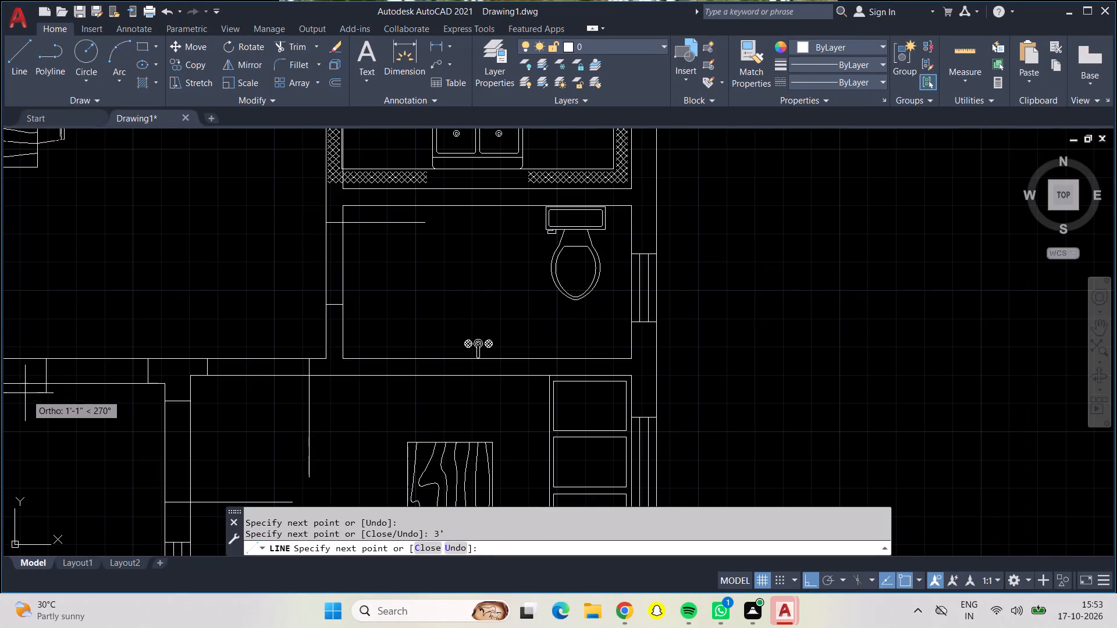
middle_drag(24, 370, 233, 390)
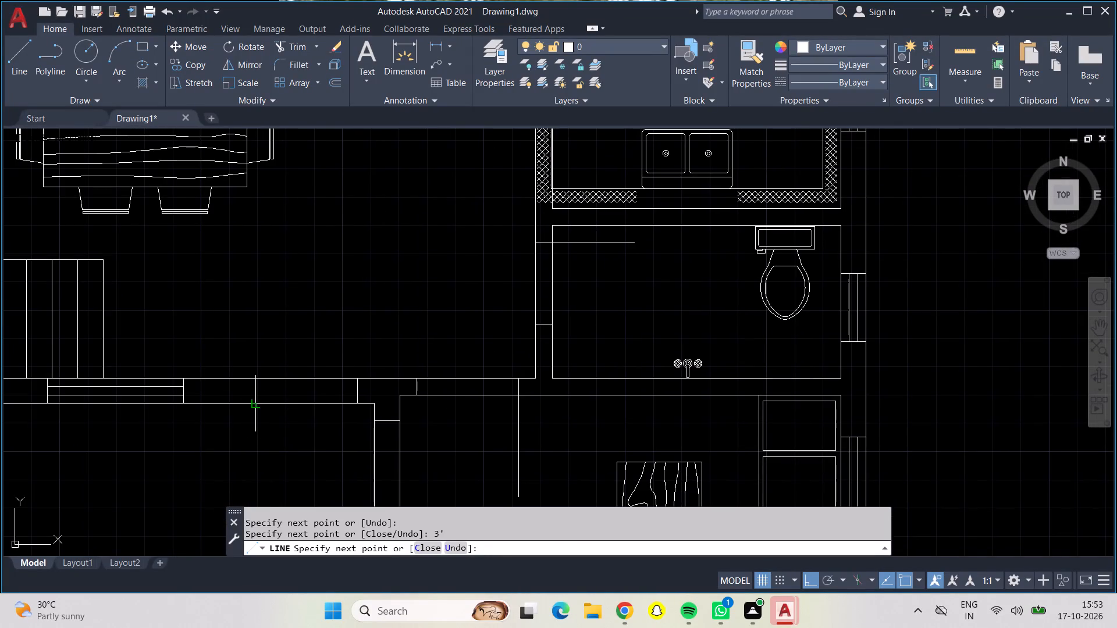
click(258, 404)
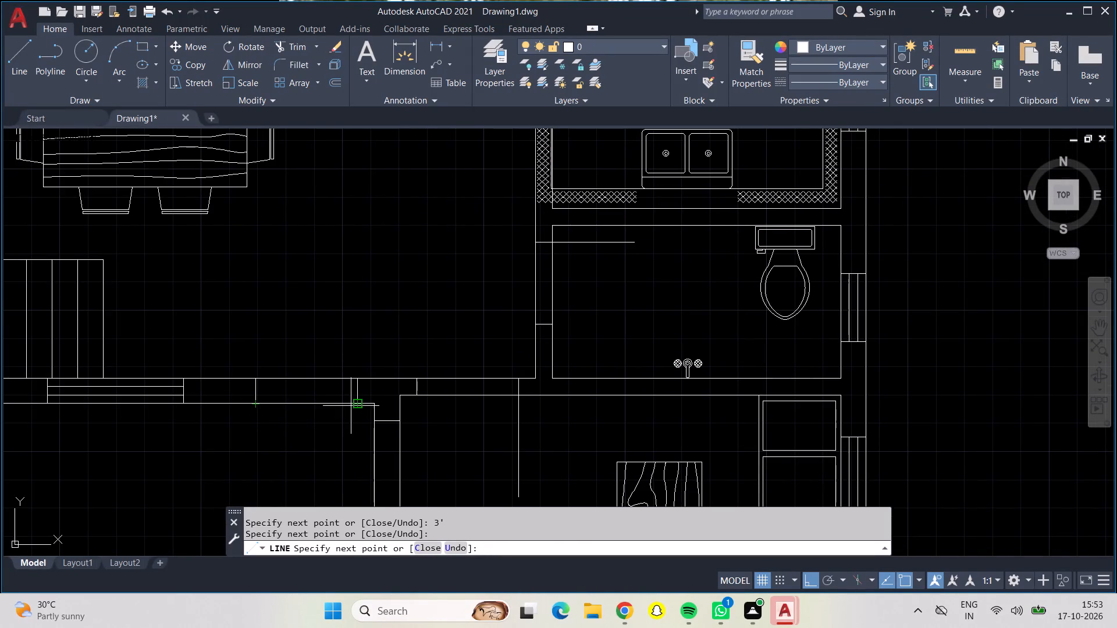
click(358, 408)
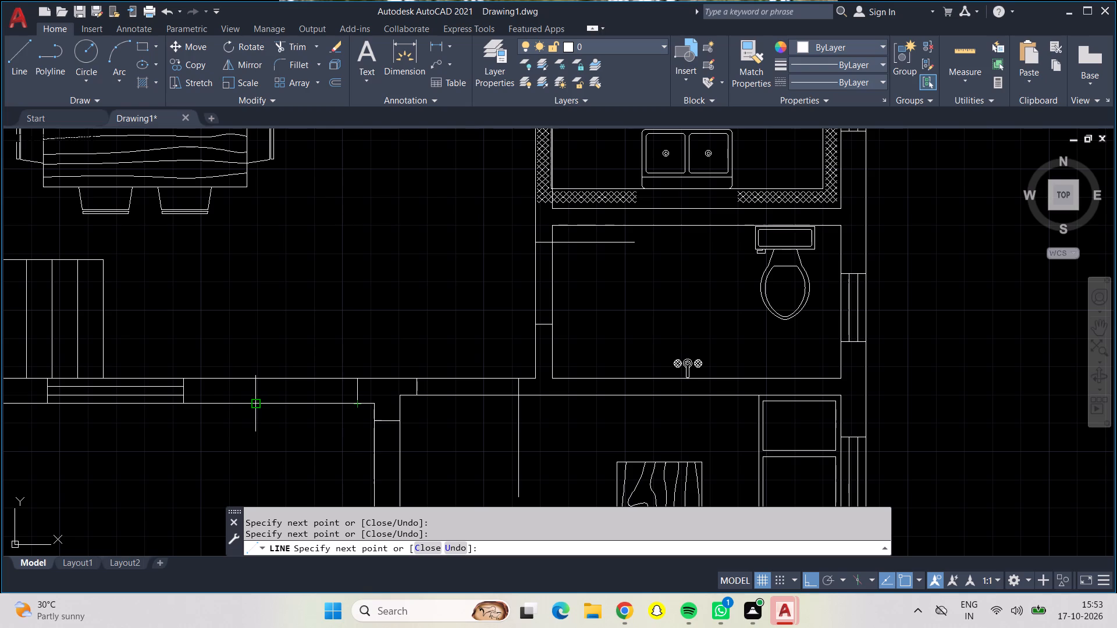
click(257, 404)
click(257, 377)
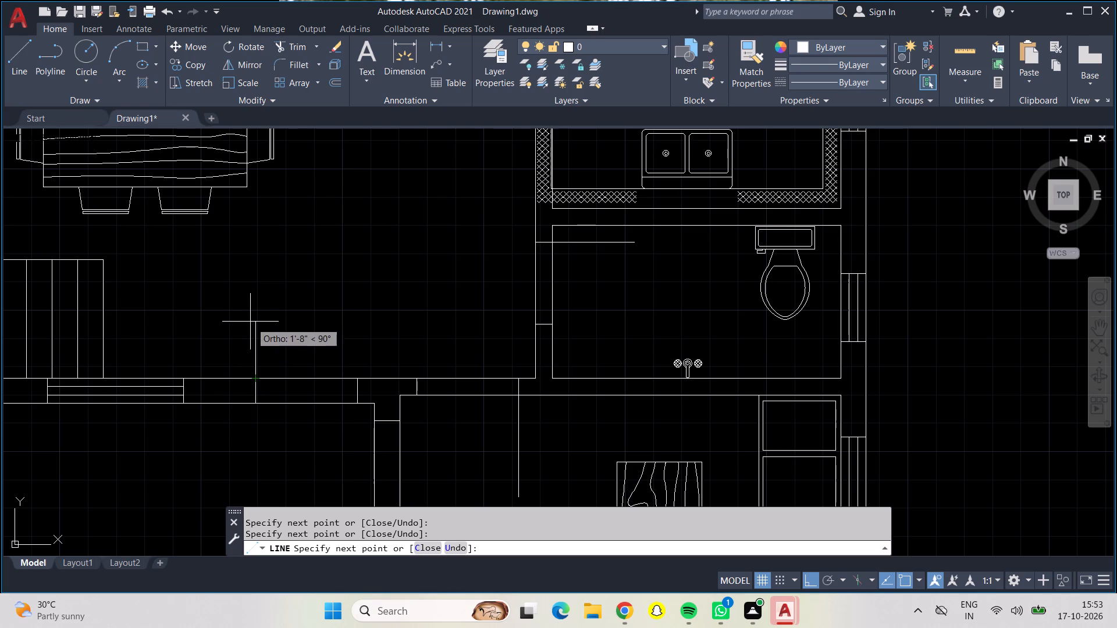
text(3')
key(Return)
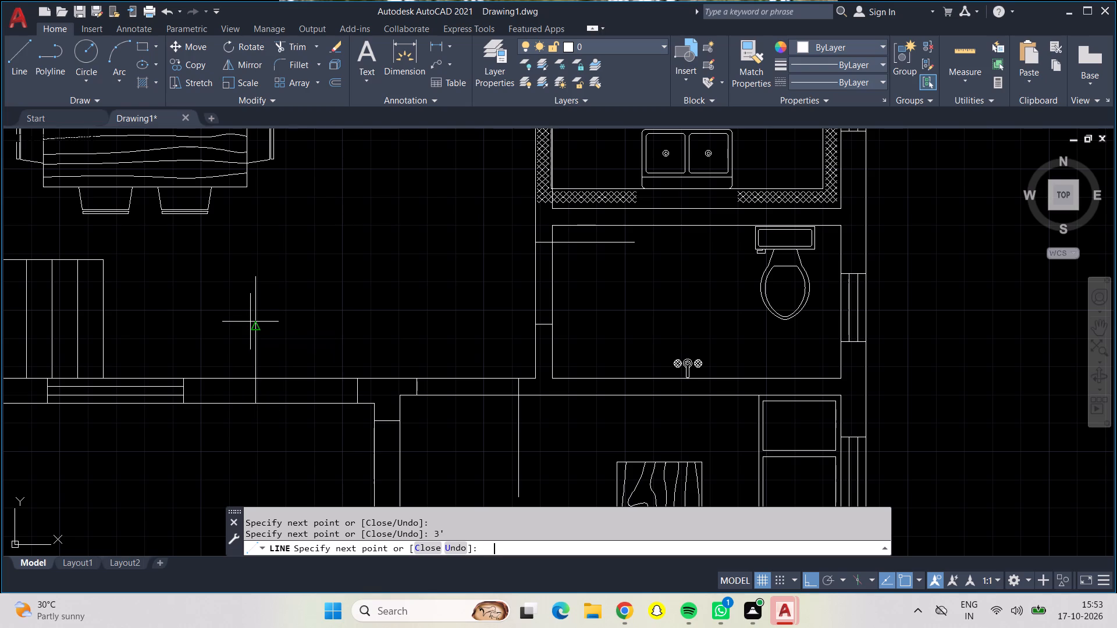
key(Return)
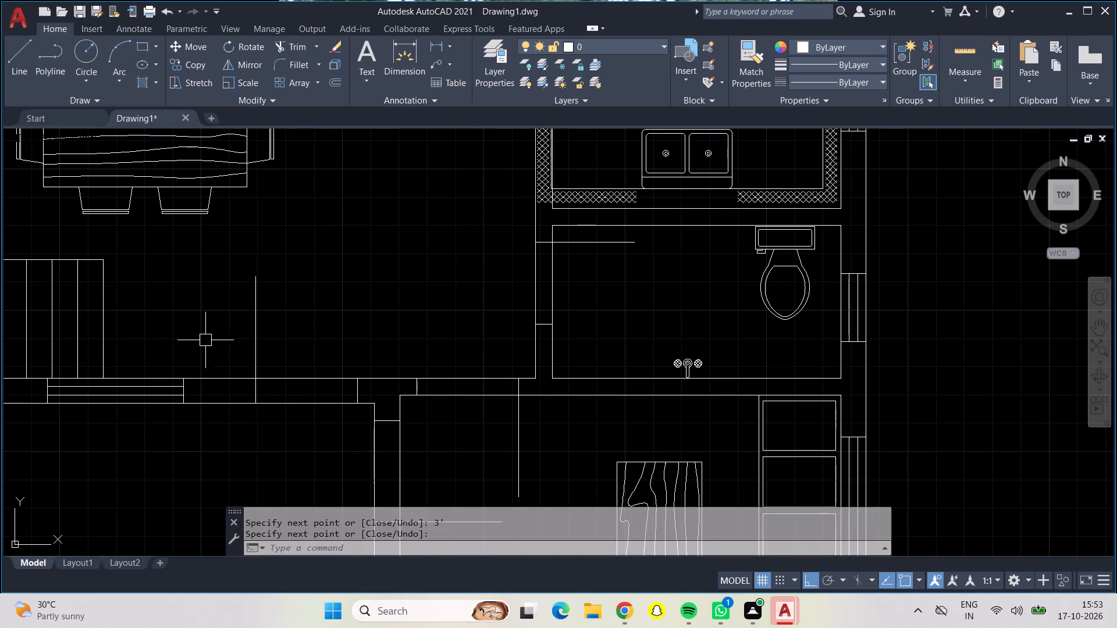
Trim the wall lines across the dining-side door opening, both L-shaped-table room openings and the opening of the toilet below the kitchen.
middle_drag(298, 327, 296, 252)
scroll(298, 327, down, 1)
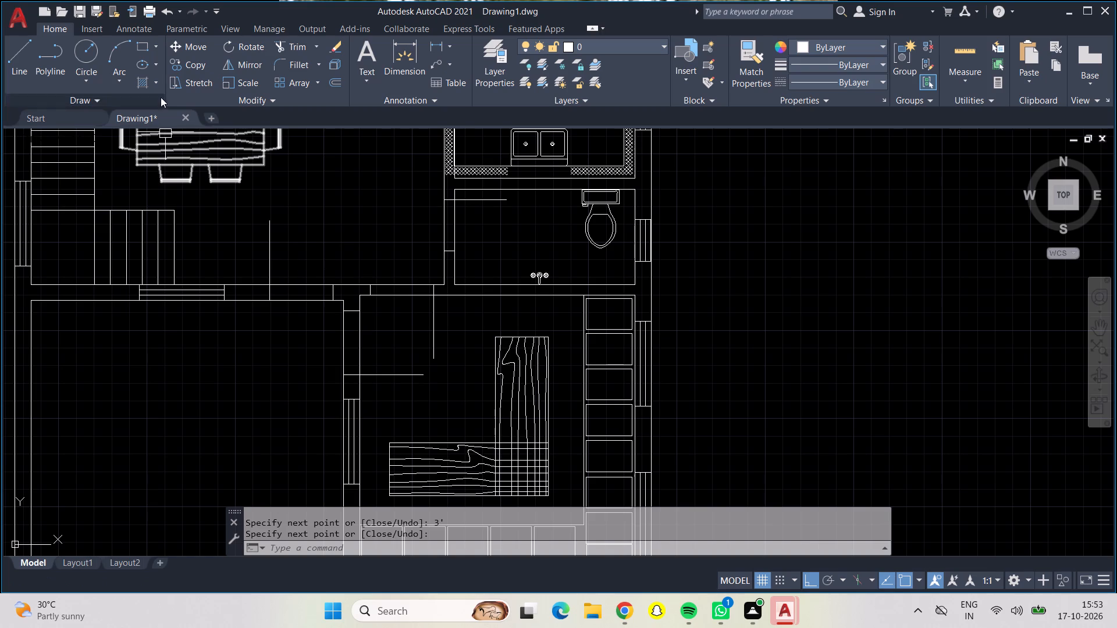
click(287, 47)
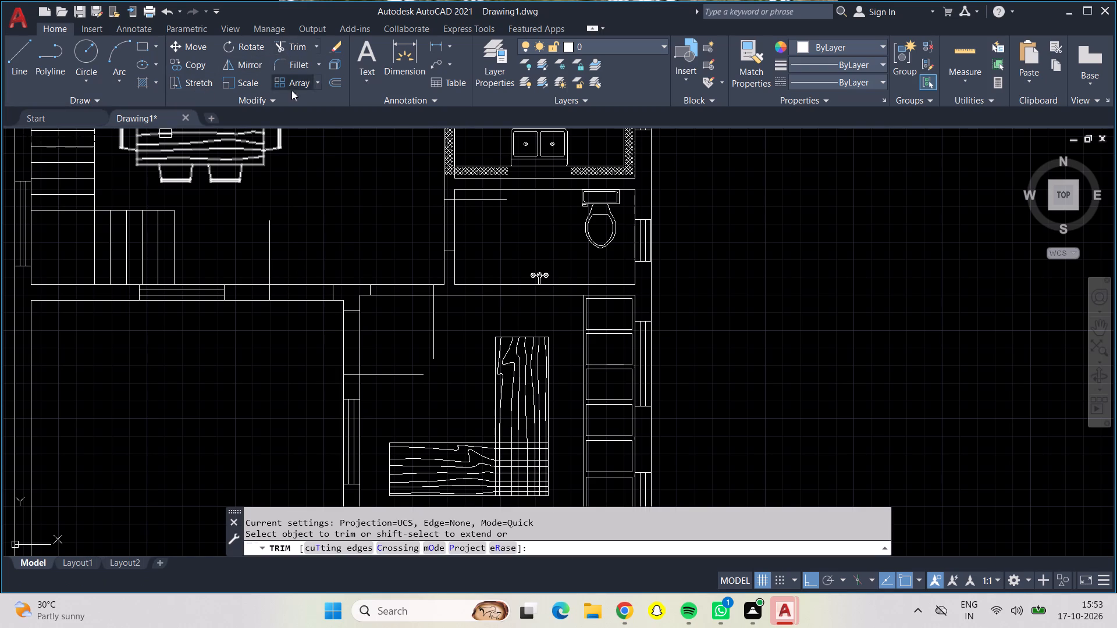
drag(300, 237, 291, 329)
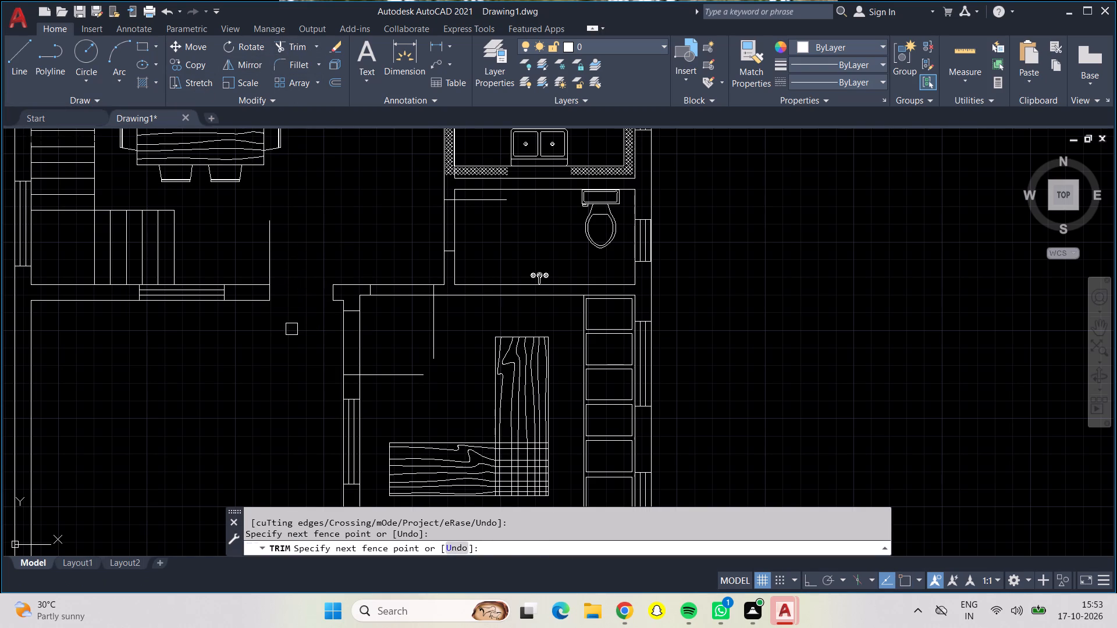
drag(300, 327, 376, 338)
drag(394, 249, 398, 277)
drag(398, 277, 390, 312)
drag(380, 208, 437, 220)
drag(437, 220, 456, 222)
middle_drag(410, 200, 420, 284)
middle_drag(401, 208, 404, 336)
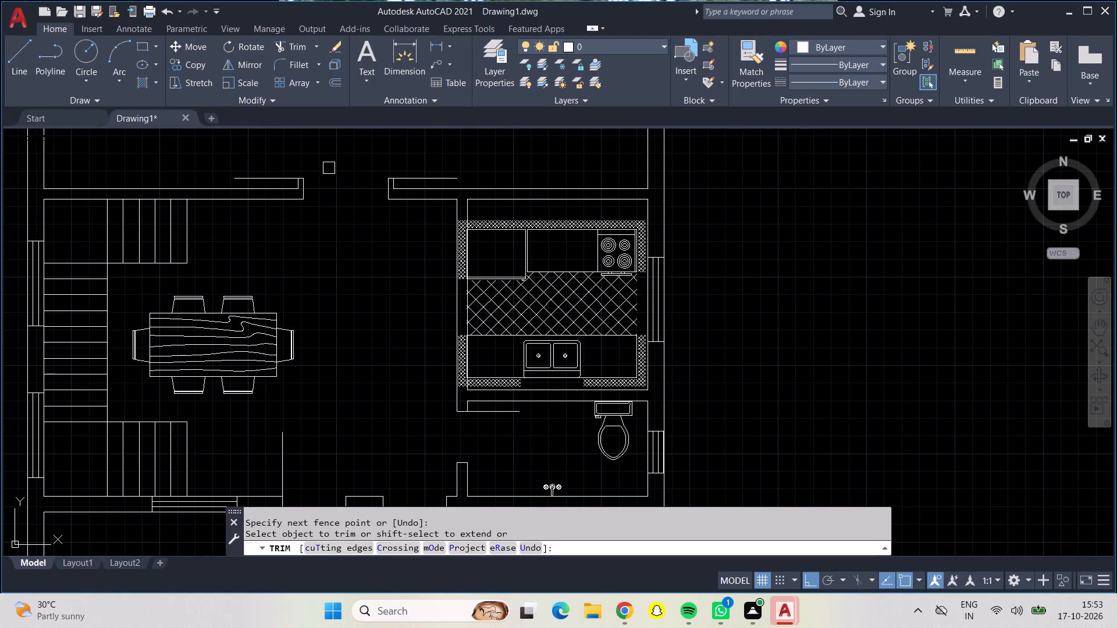
middle_drag(329, 166, 375, 377)
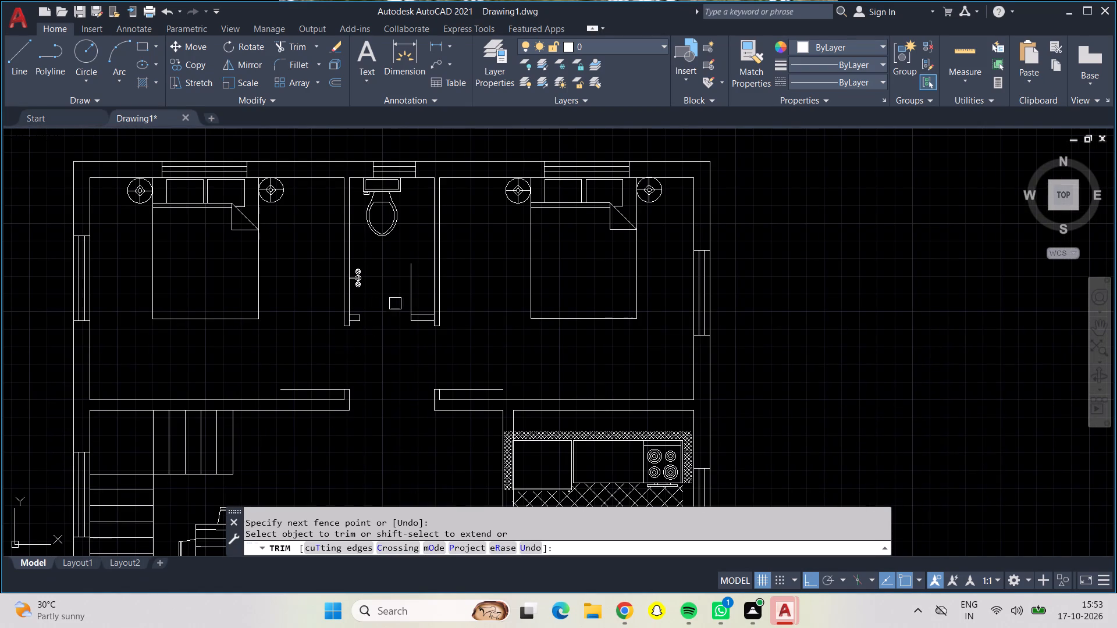
middle_drag(389, 300, 386, 264)
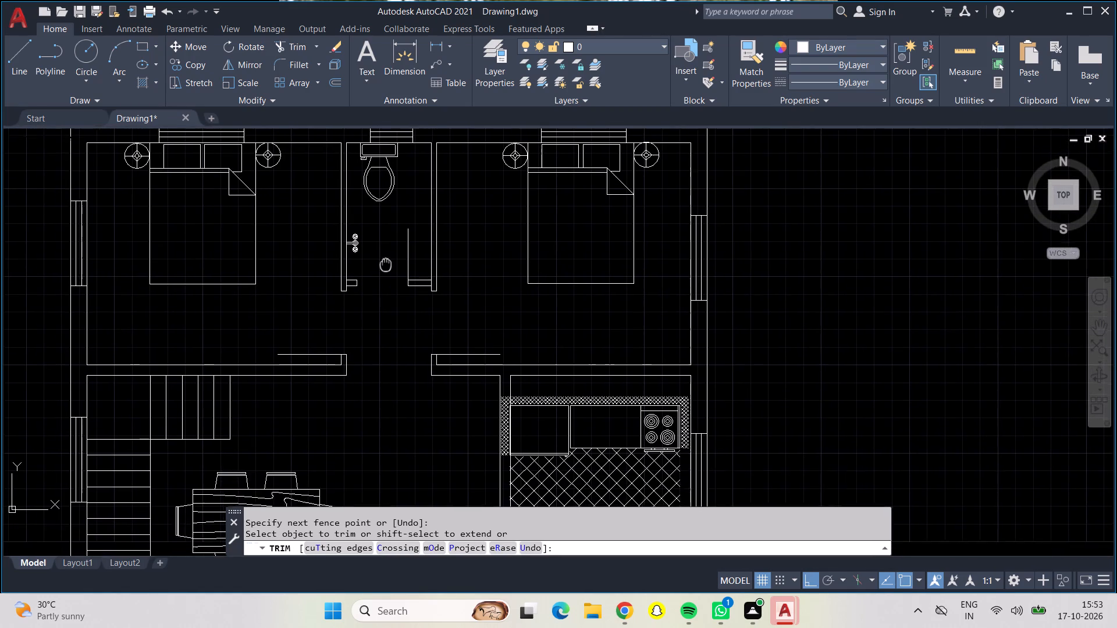
middle_drag(386, 264, 387, 232)
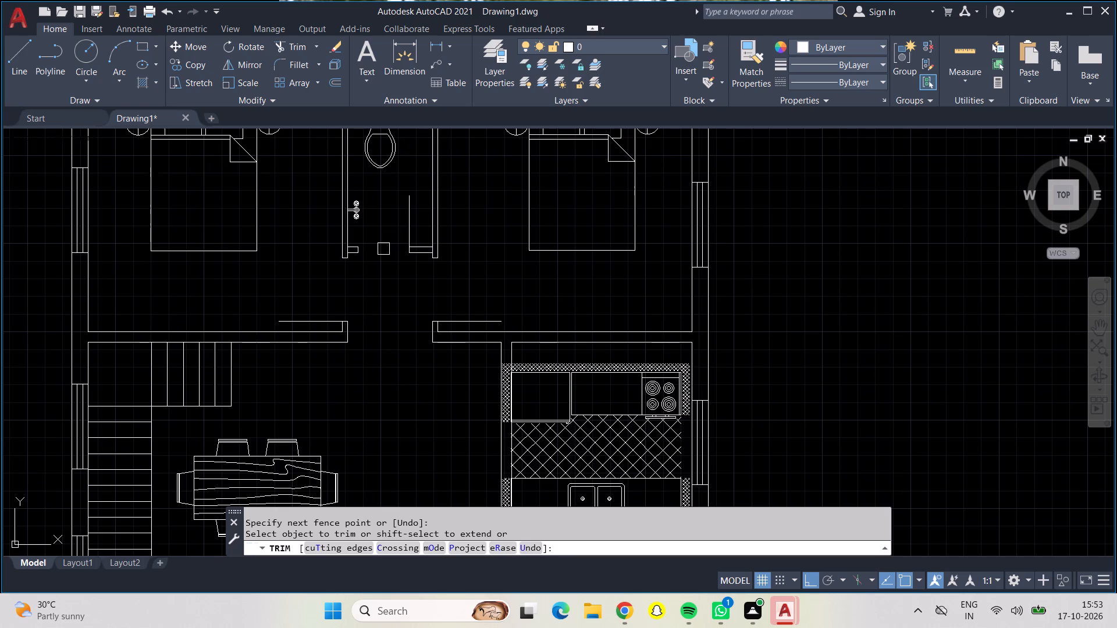
key(Escape)
Offset the door lines of the upper bathroom and the two bedrooms by 2", toward the bathroom opening and into the bedrooms.
key(o)
key(Return)
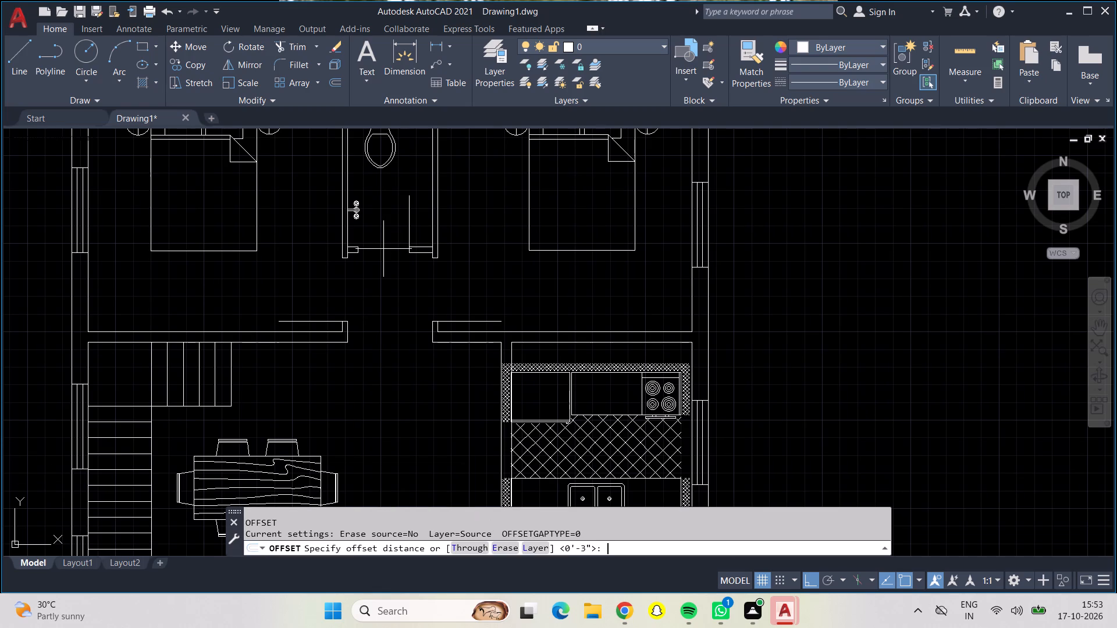
text(2")
key(Return)
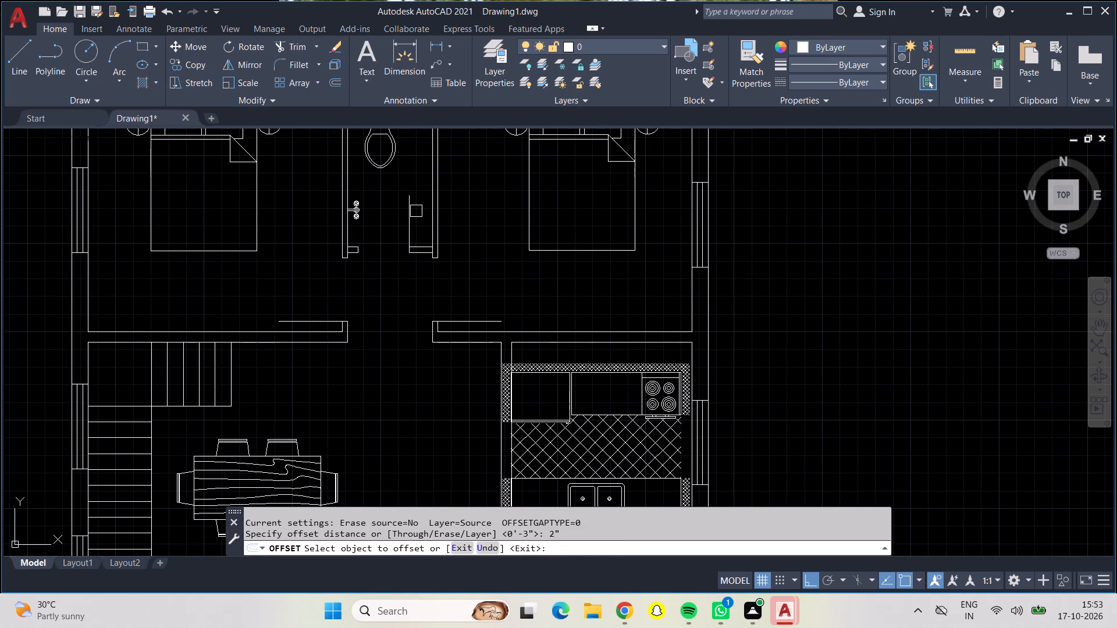
click(409, 212)
click(392, 220)
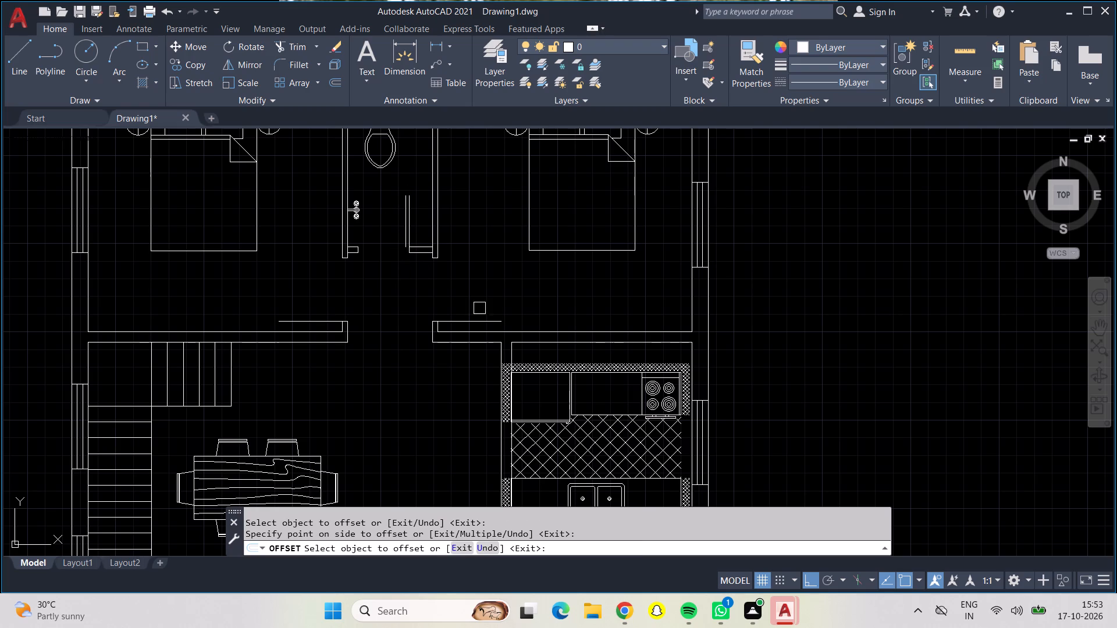
click(483, 318)
click(442, 244)
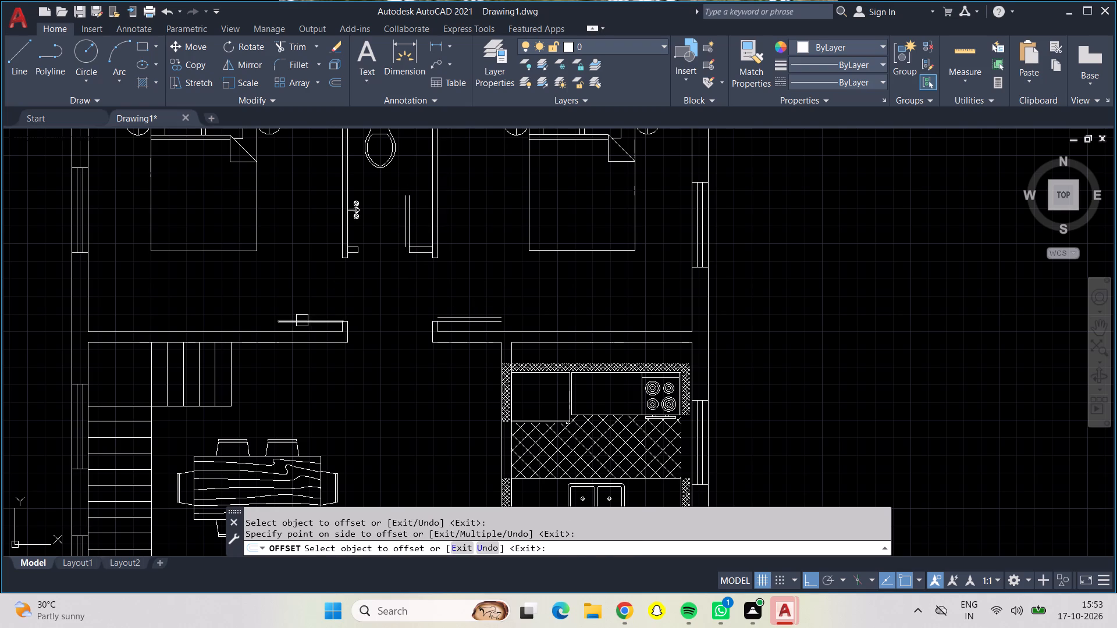
click(304, 319)
click(312, 284)
Offset the door lines of the lower toilet, the dining-side opening and both L-shaped-table room openings by 2" toward the opening side.
middle_drag(383, 359, 365, 234)
middle_drag(414, 400, 347, 284)
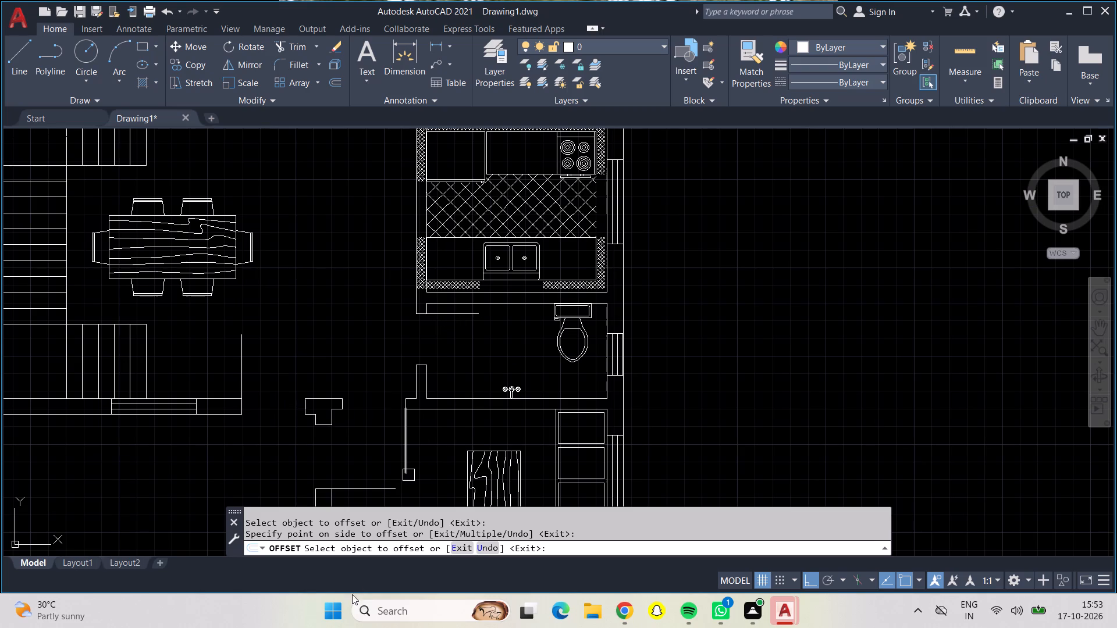
click(471, 318)
click(469, 352)
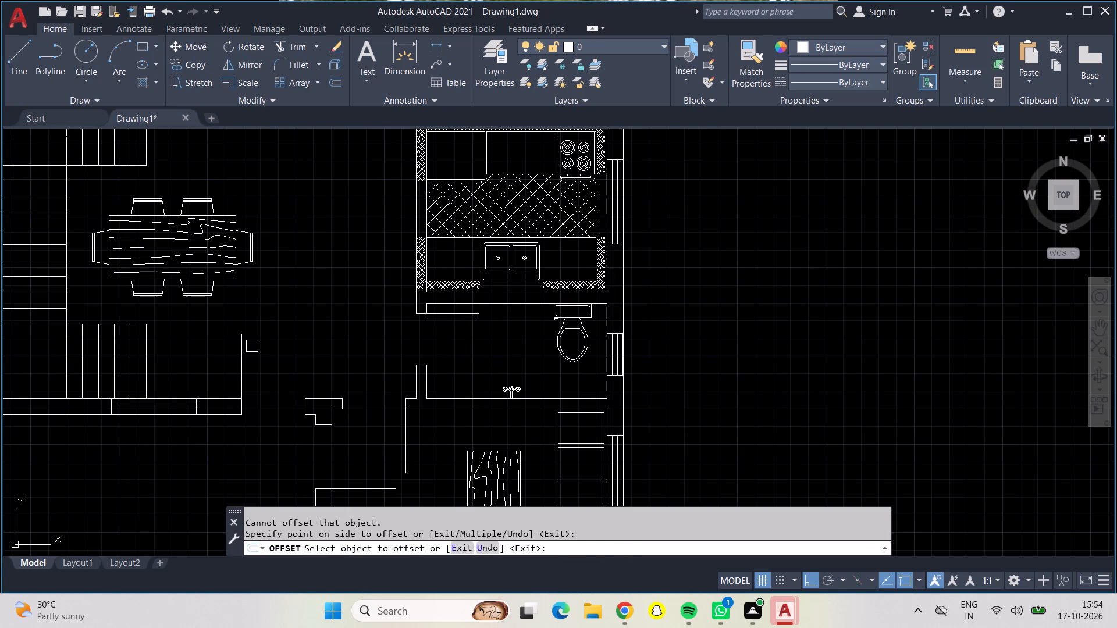
click(239, 349)
click(296, 380)
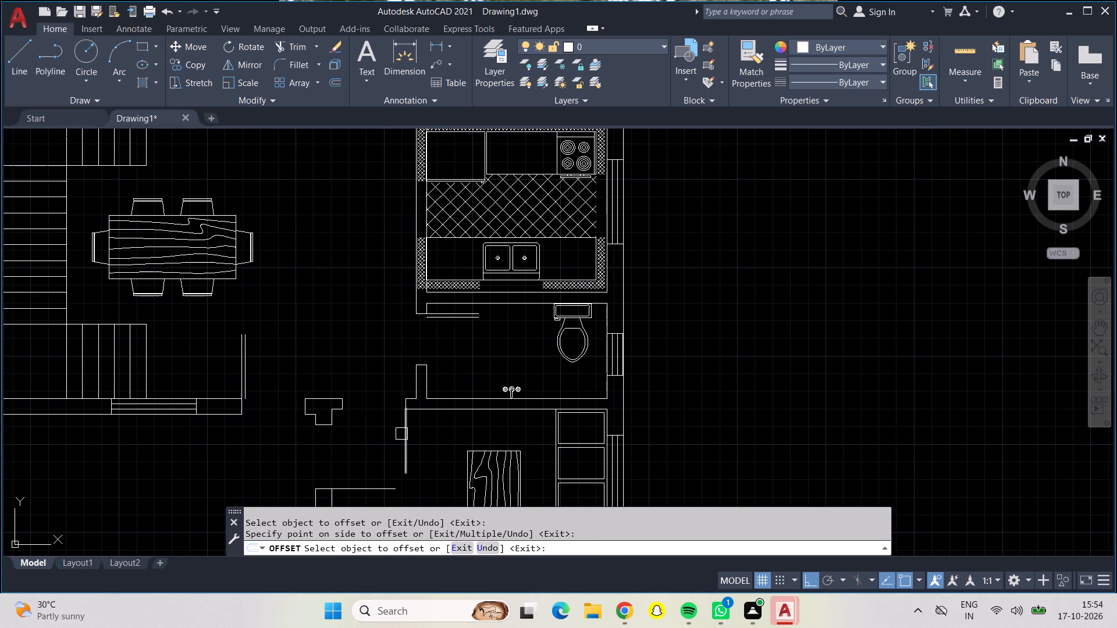
drag(401, 434, 389, 434)
click(366, 433)
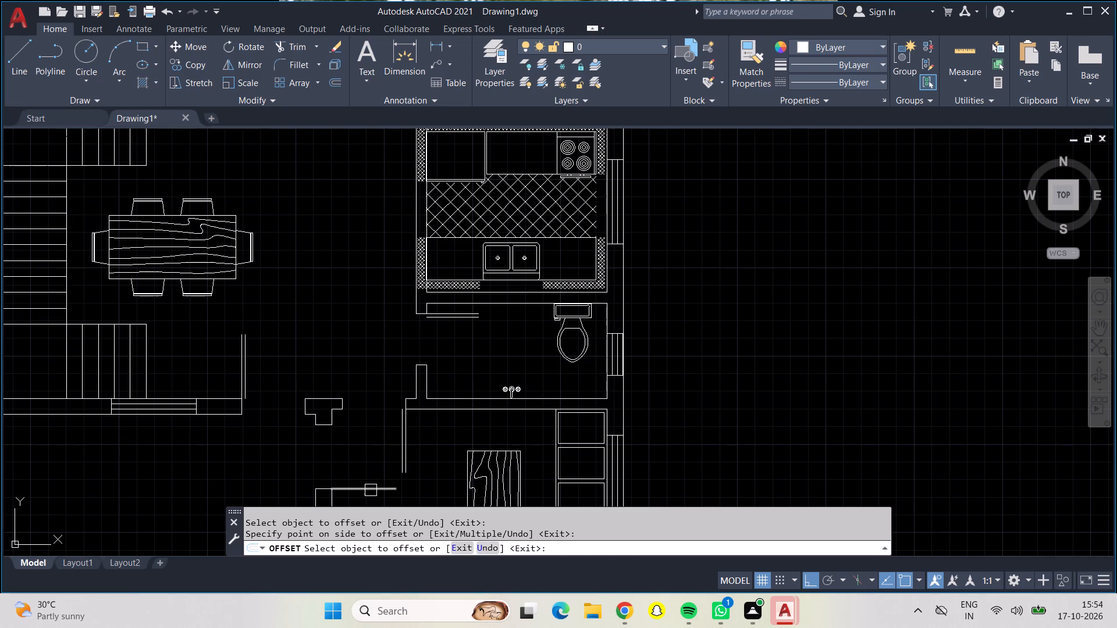
click(372, 493)
click(365, 449)
Offset the short jamb lines at the table room's lower door and the dining-side door by 2" to continue their door lines.
scroll(375, 434, down, 1)
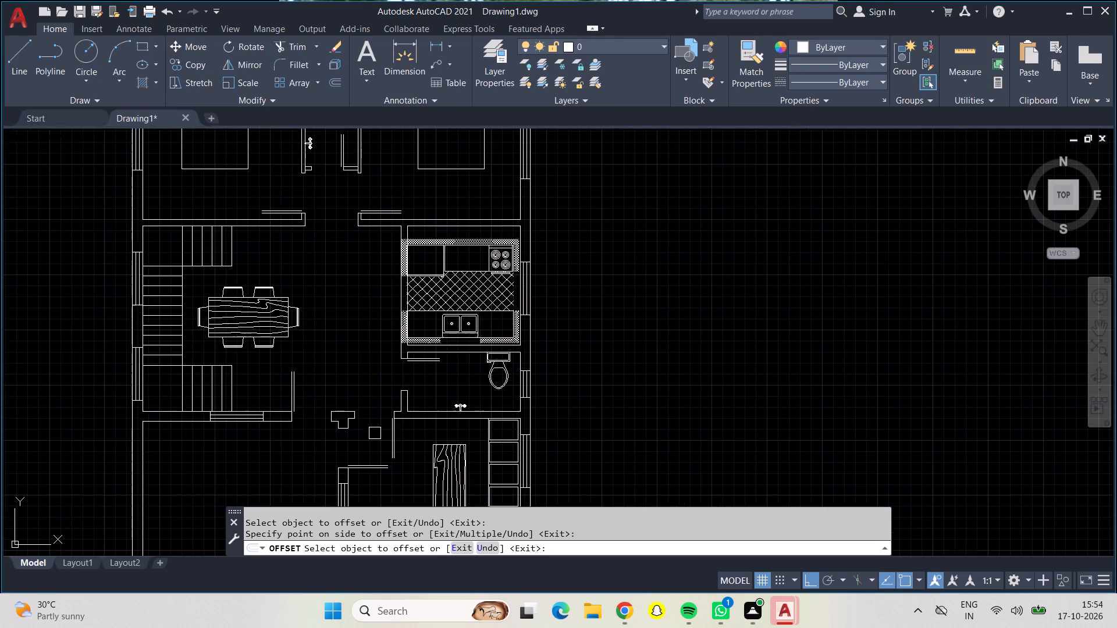
scroll(373, 433, up, 4)
scroll(393, 456, down, 1)
middle_drag(393, 456, 382, 233)
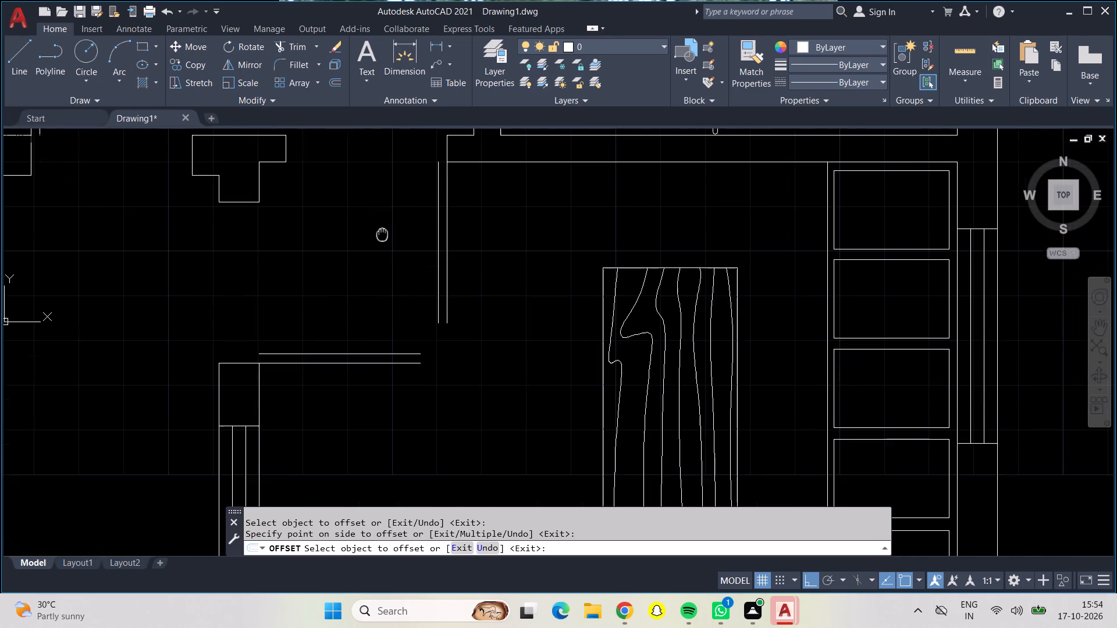
middle_drag(382, 233, 382, 231)
click(243, 359)
click(243, 348)
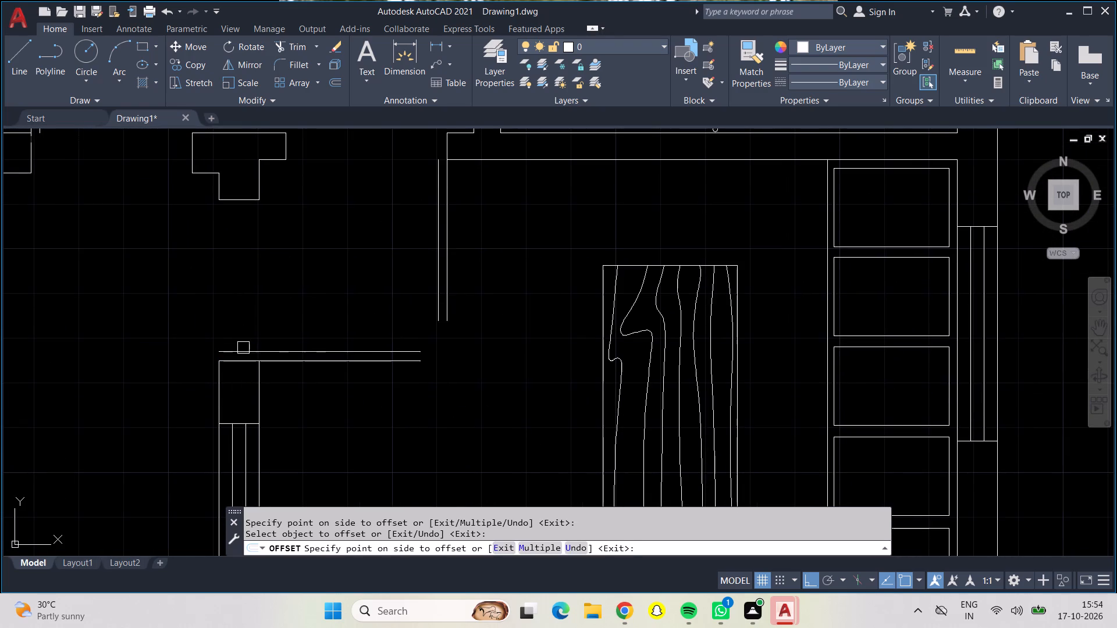
middle_drag(282, 275, 550, 525)
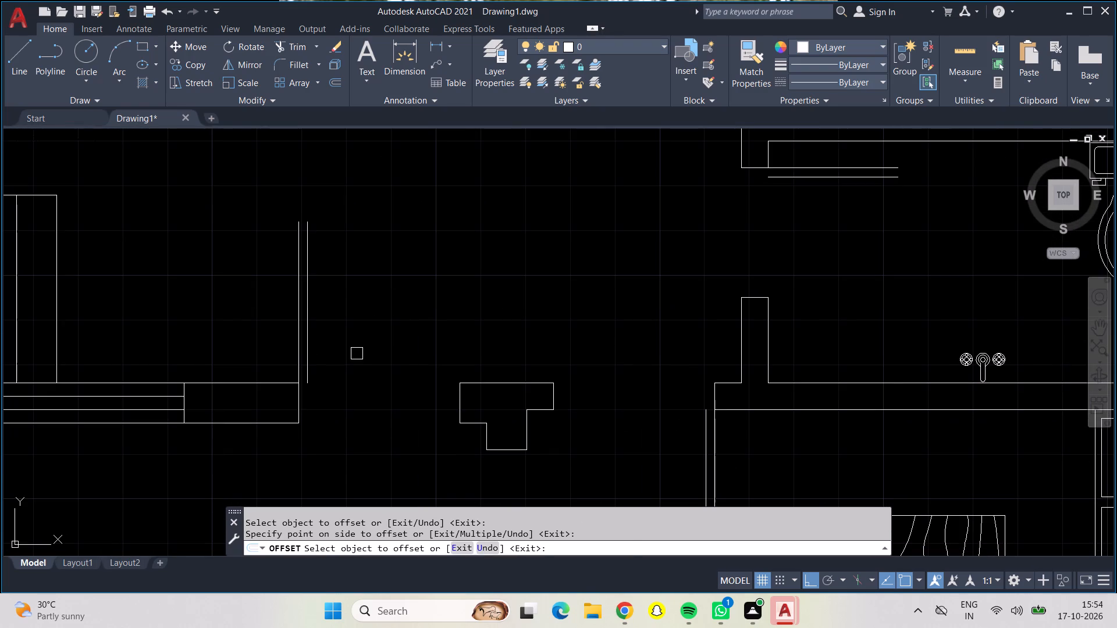
click(300, 392)
click(308, 408)
Offset the short jamb lines at the upper bathroom door and both bedroom doors by 2" to continue their door lines.
scroll(384, 346, down, 1)
scroll(384, 346, up, 1)
scroll(384, 346, down, 1)
middle_drag(414, 283, 427, 160)
scroll(382, 299, down, 1)
middle_drag(385, 316, 371, 209)
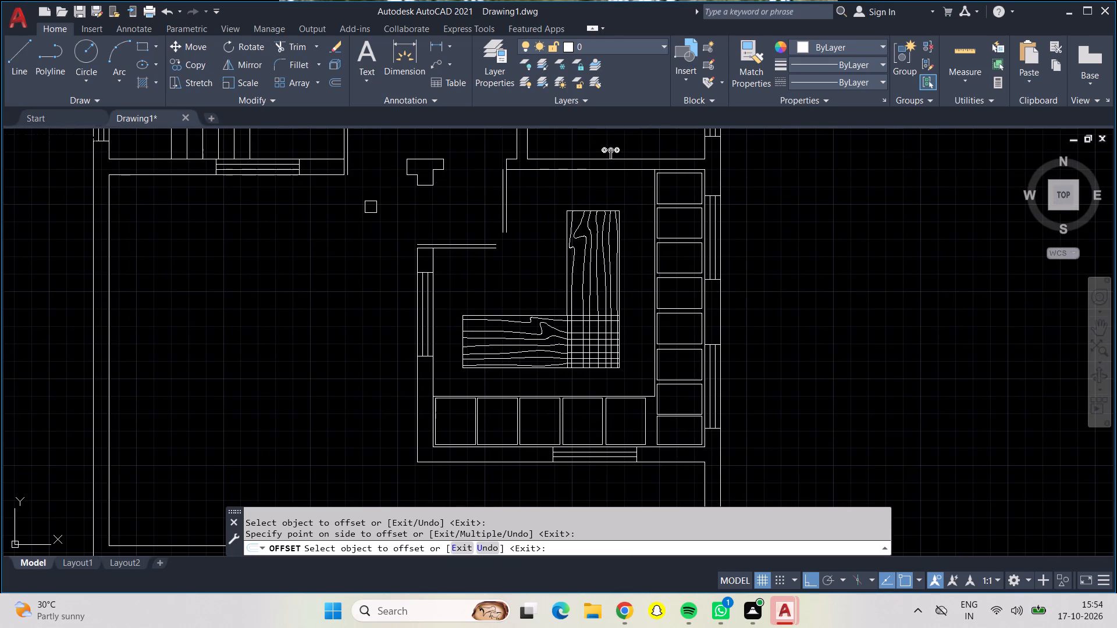
middle_drag(369, 205, 388, 487)
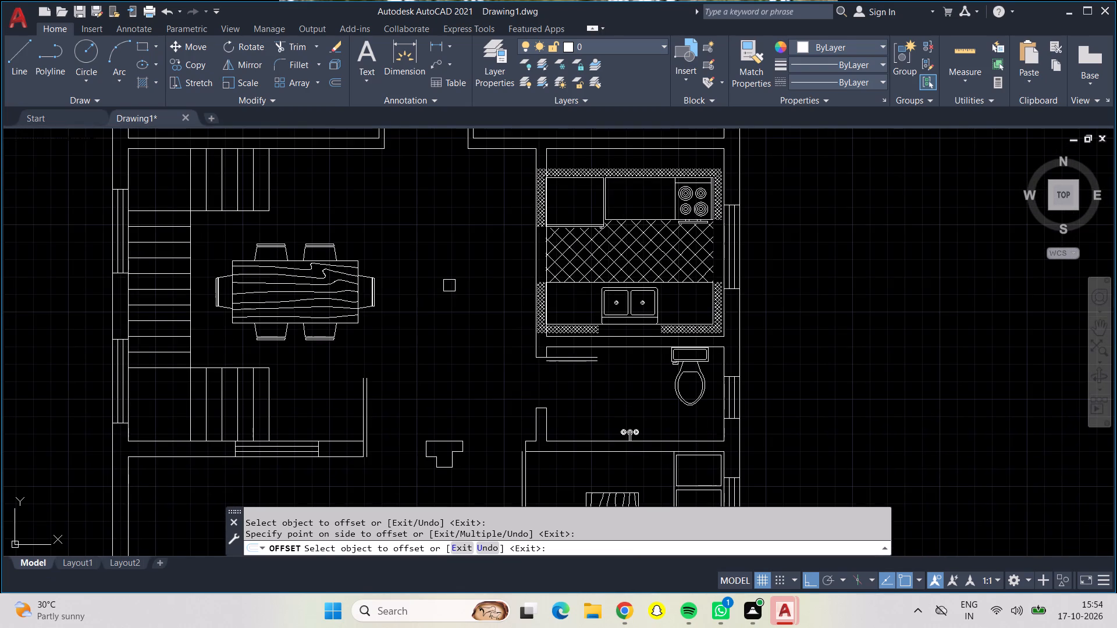
middle_drag(449, 286, 461, 456)
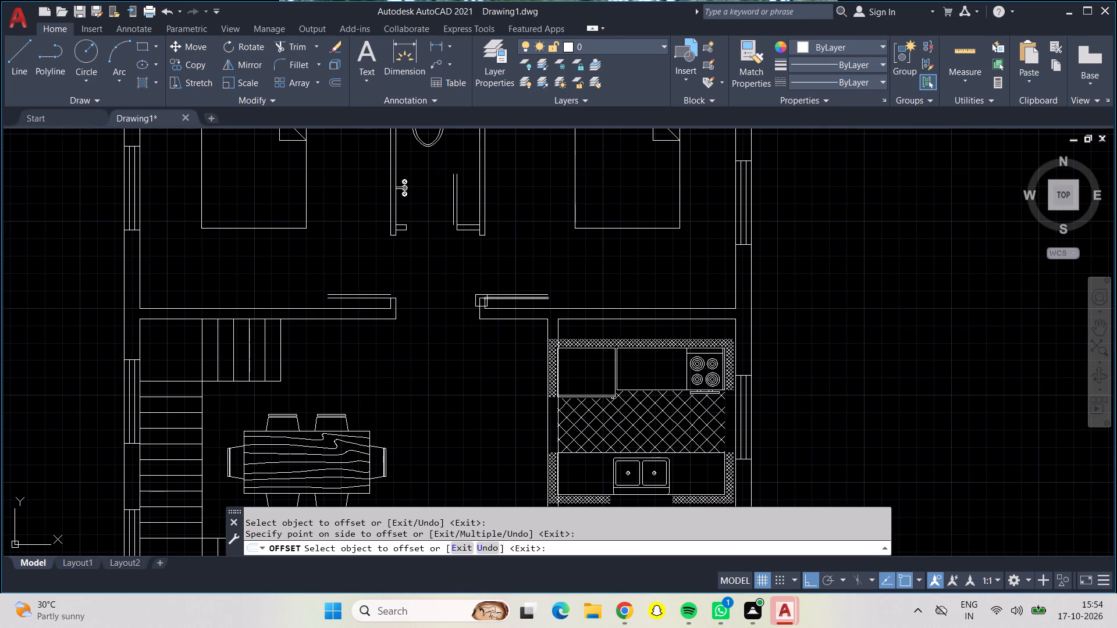
scroll(484, 303, down, 1)
scroll(483, 303, up, 1)
scroll(482, 302, down, 1)
scroll(475, 290, up, 1)
scroll(467, 255, down, 1)
scroll(464, 244, up, 1)
scroll(463, 235, down, 1)
scroll(461, 233, up, 6)
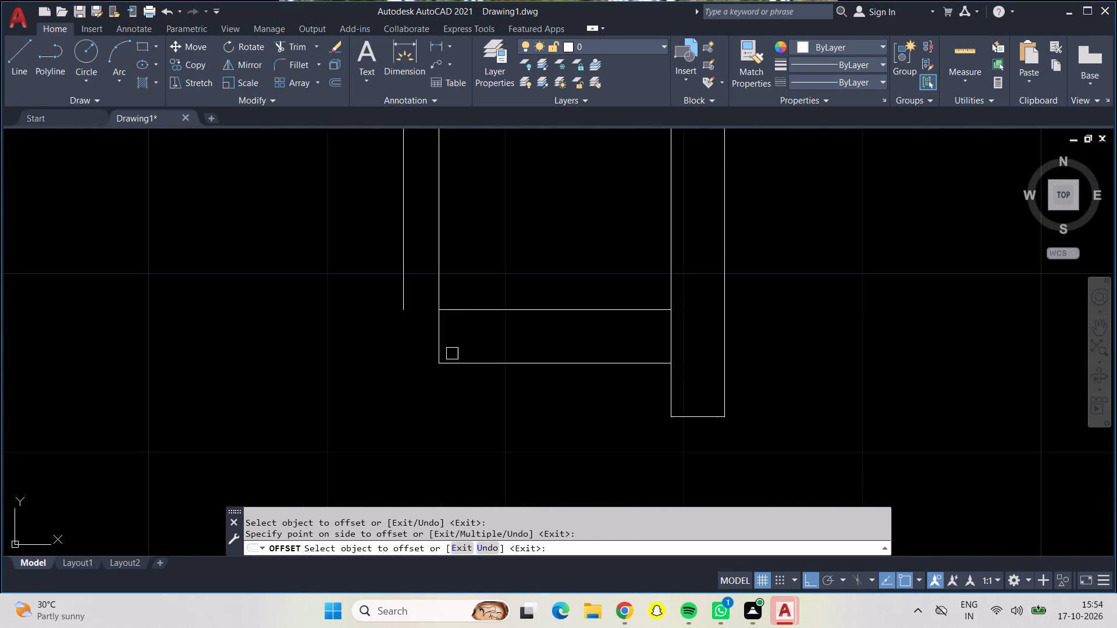
drag(441, 341, 430, 340)
click(327, 367)
scroll(357, 379, down, 2)
middle_drag(413, 427, 421, 166)
click(504, 379)
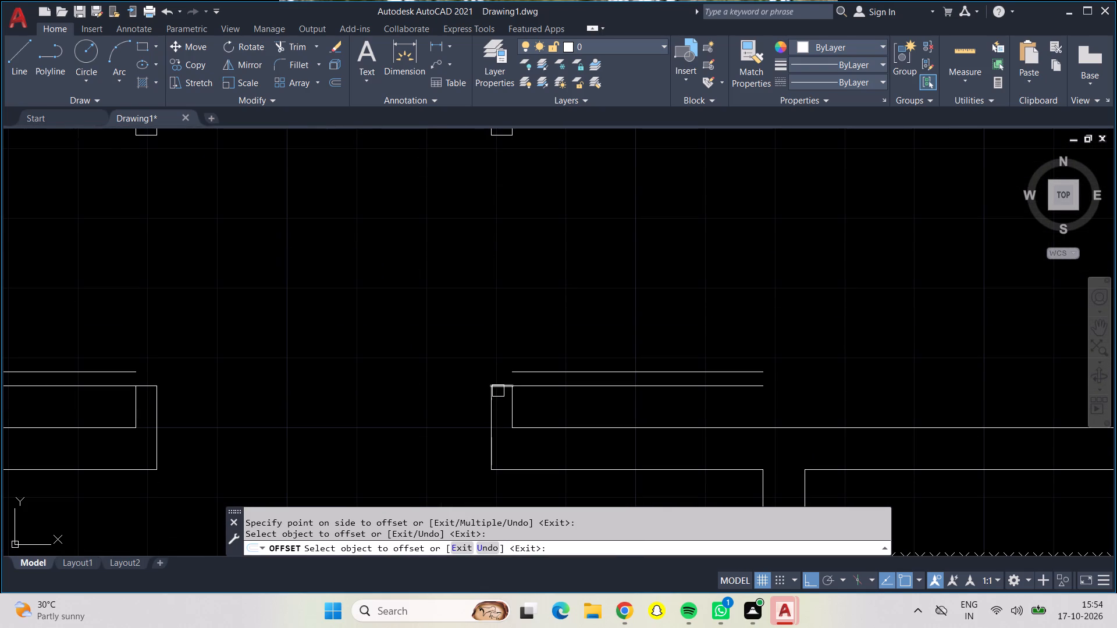
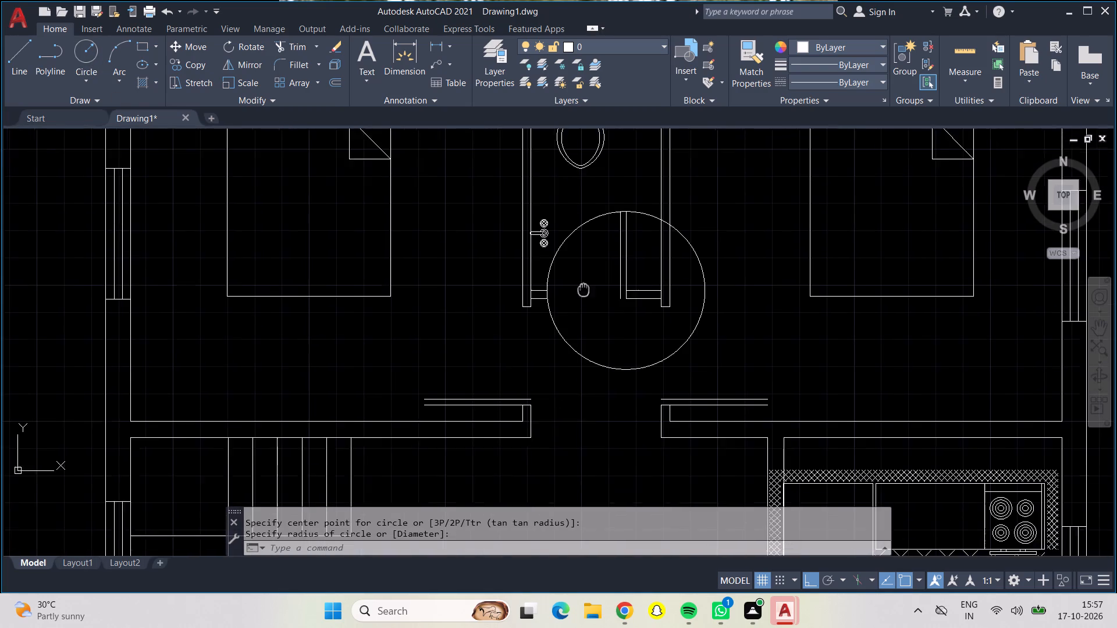
Draw 3'-0" radius door-swing circles centred on the hinge corners of the two bedroom doors, reaching the opposite jambs.
middle_drag(585, 287, 585, 283)
click(93, 59)
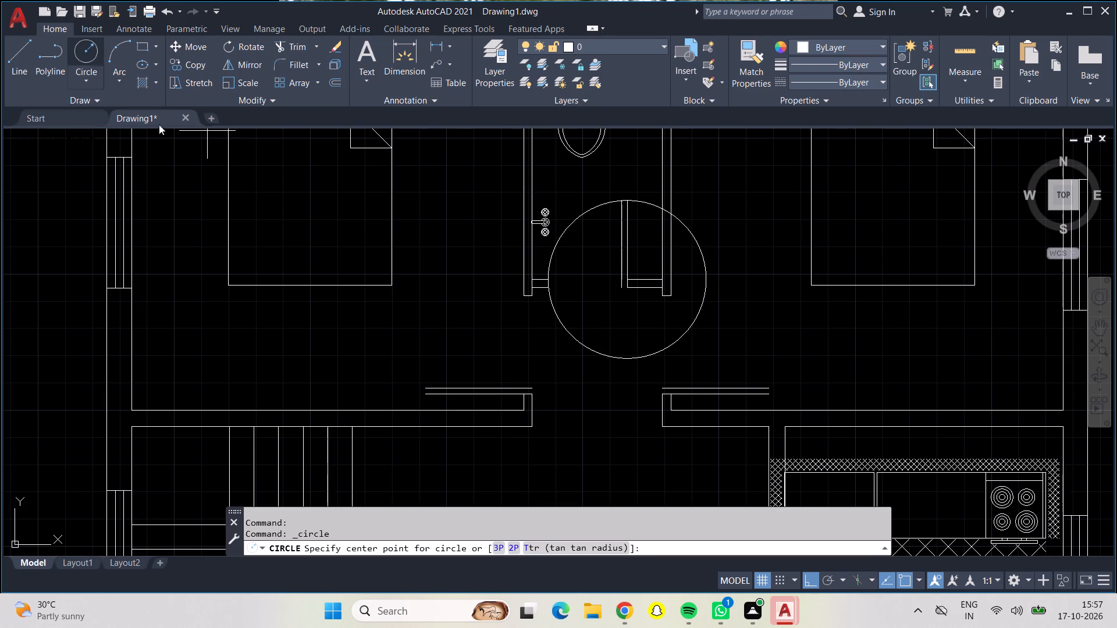
click(522, 396)
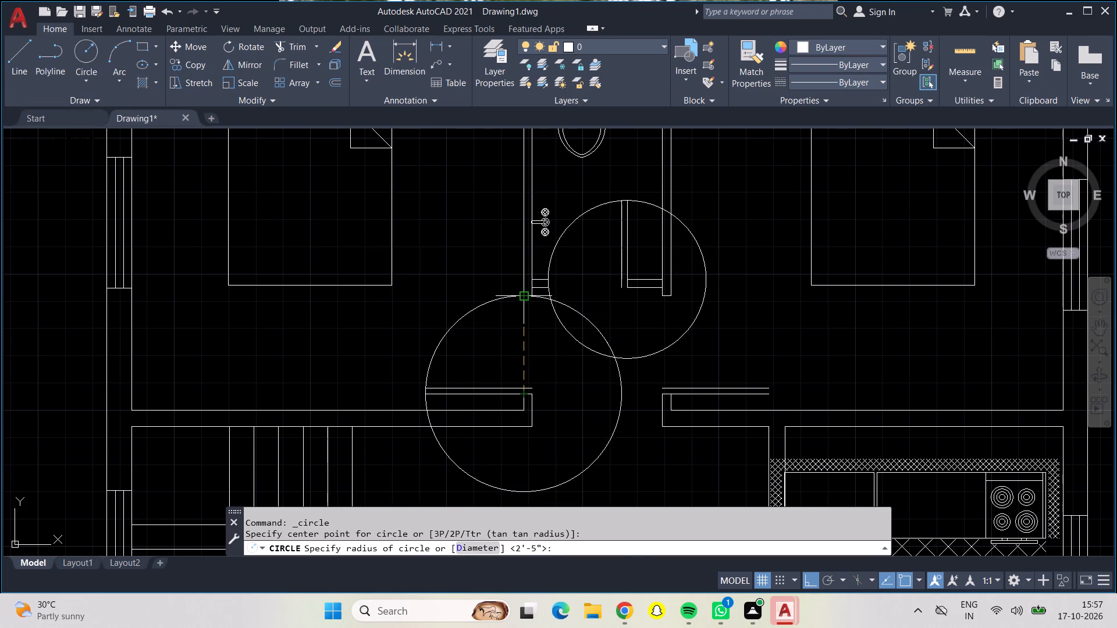
click(525, 299)
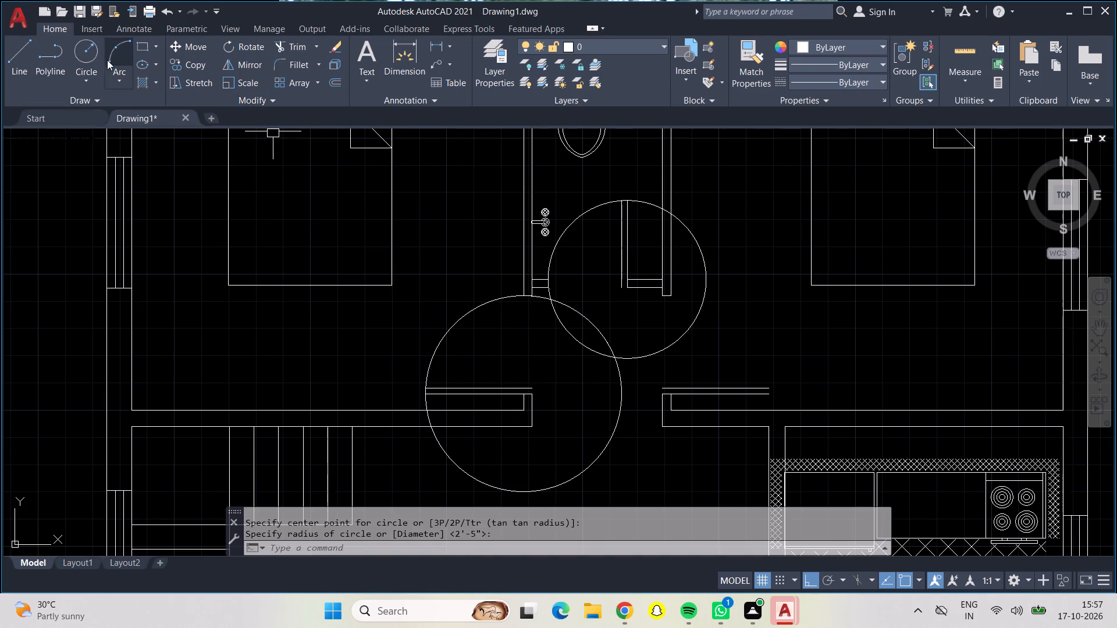
click(84, 54)
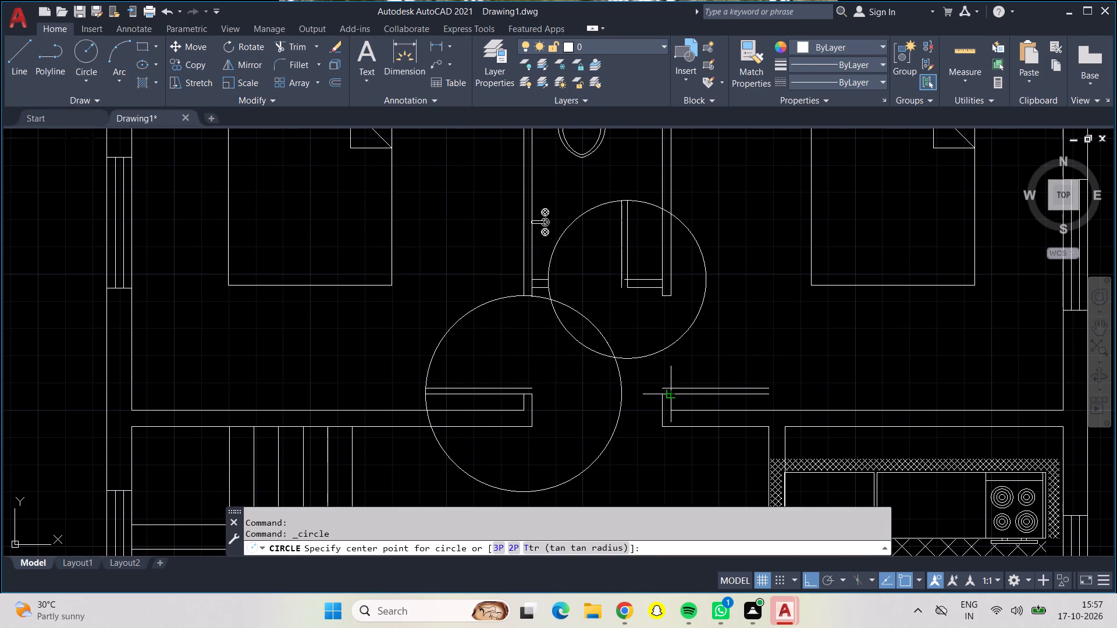
click(673, 394)
click(674, 297)
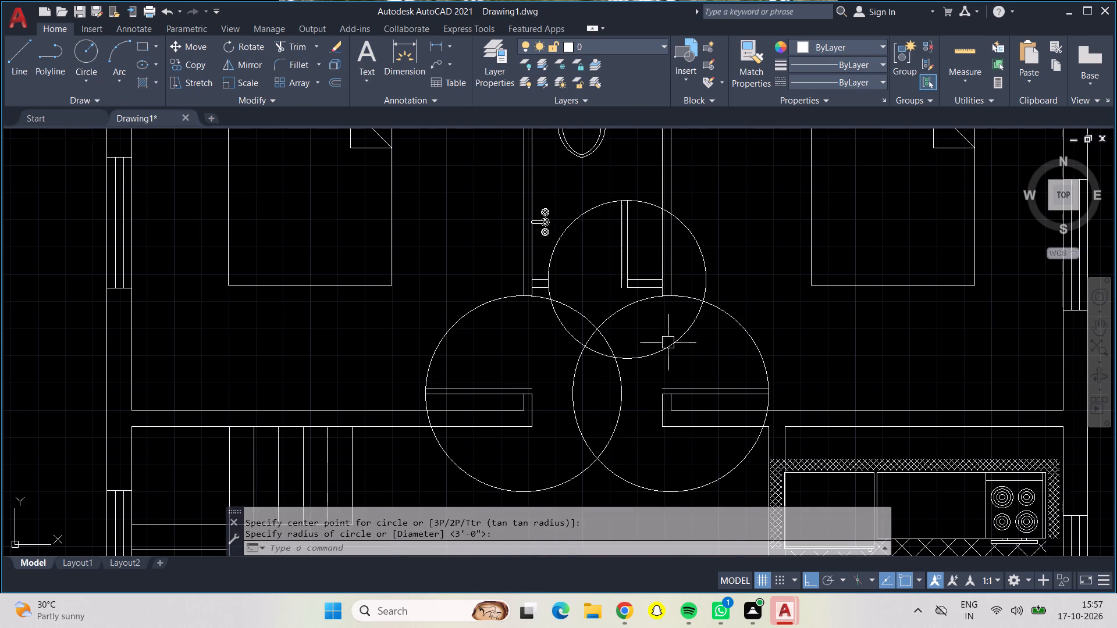
Draw a 2'-10" radius door-swing circle centred on the hinge end of the dining-side door, reaching the opposite jamb.
scroll(657, 373, down, 1)
middle_drag(621, 408, 611, 157)
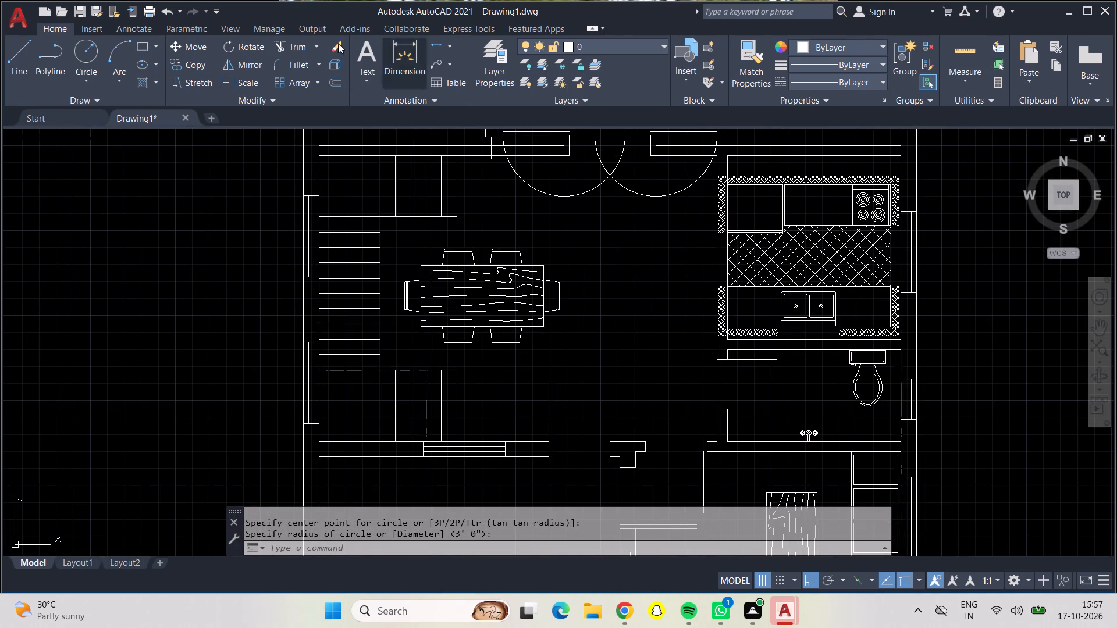
click(91, 55)
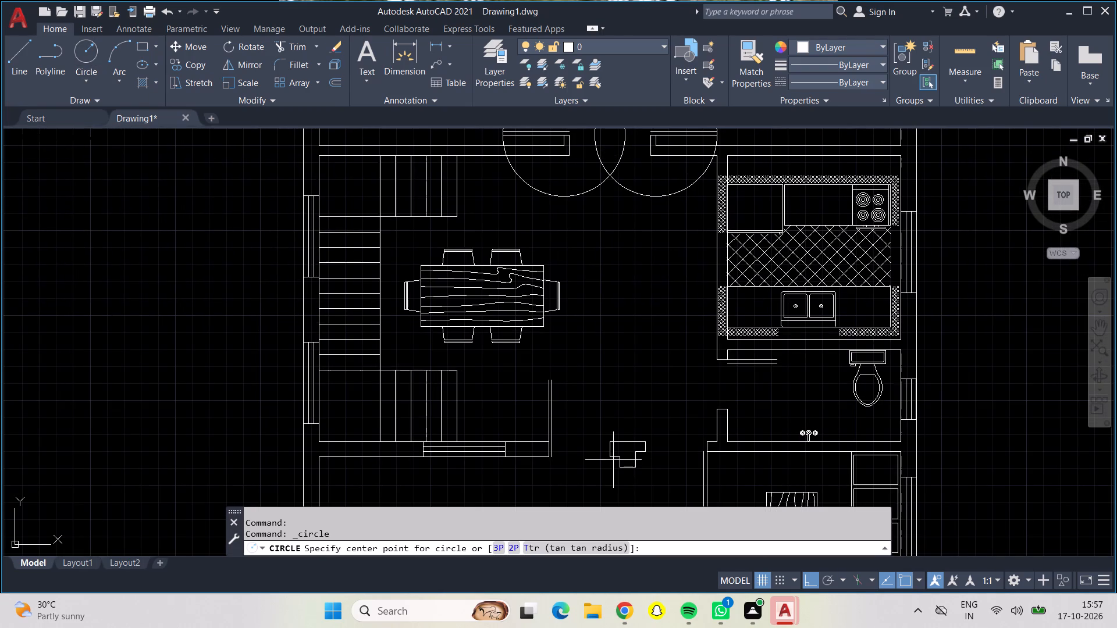
scroll(716, 378, up, 1)
scroll(716, 378, down, 1)
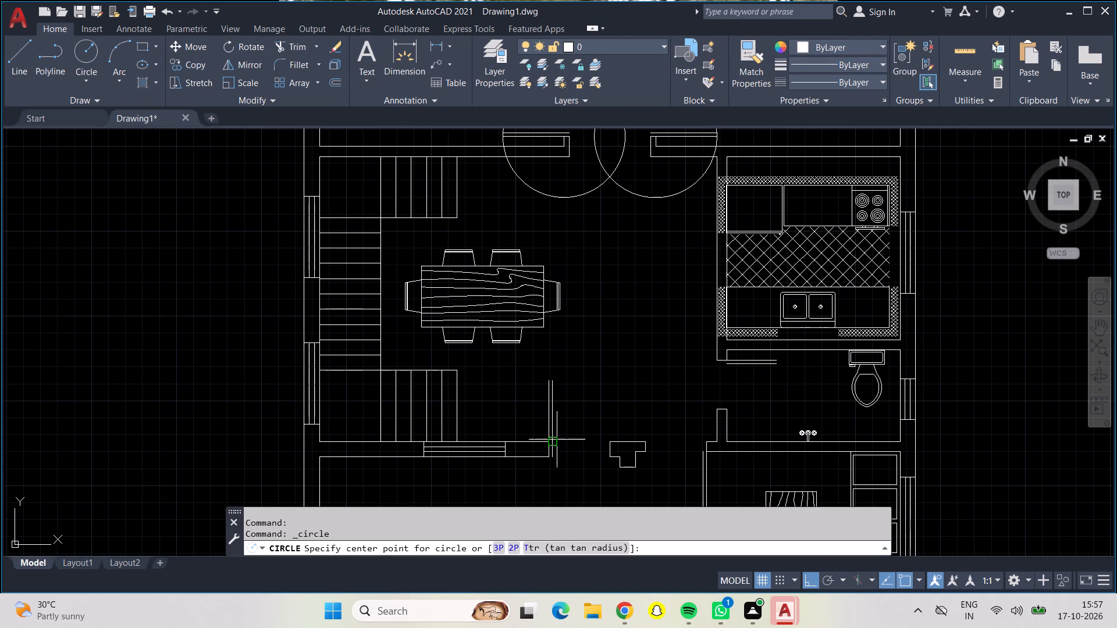
click(554, 440)
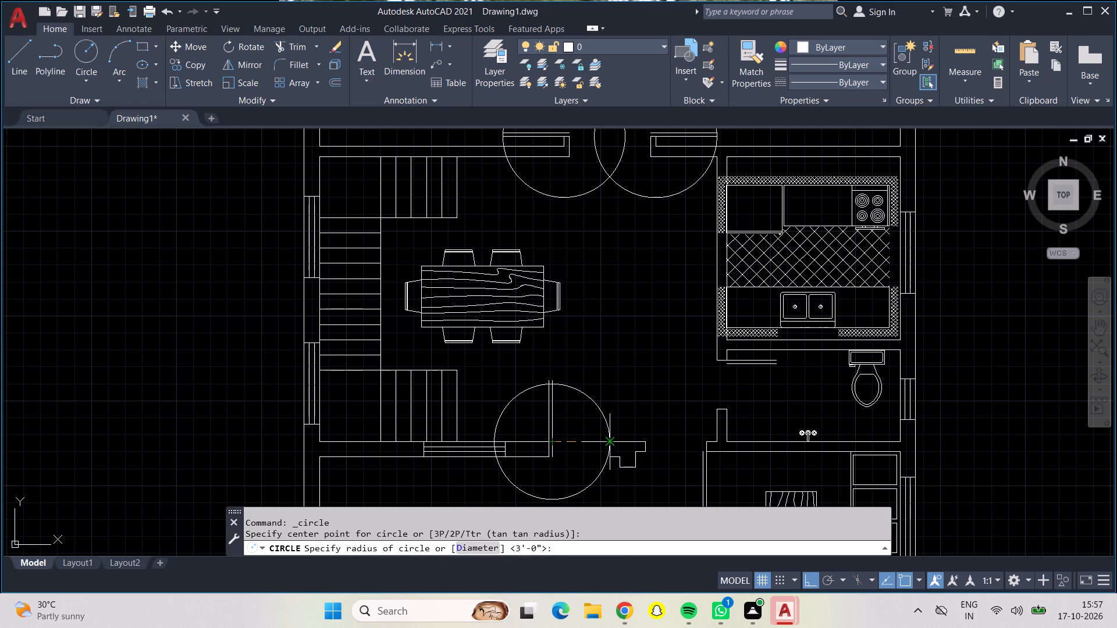
click(606, 443)
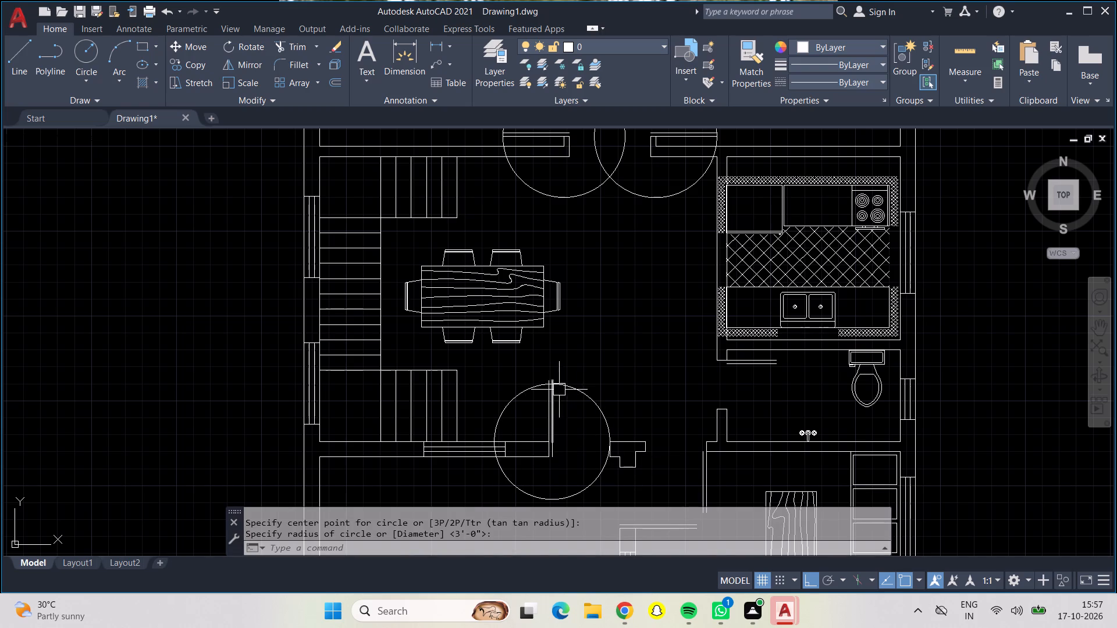
Draw a 2'-5" radius door-swing circle centred on the lower toilet door's hinge corner, reaching the opposite jamb.
middle_drag(629, 342, 606, 390)
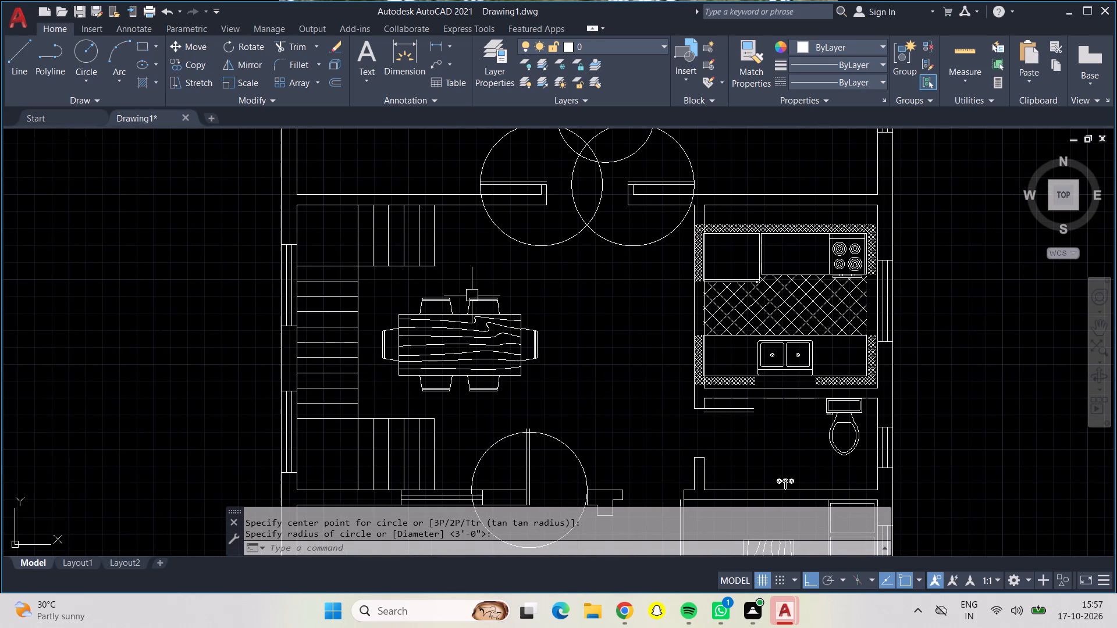
click(81, 48)
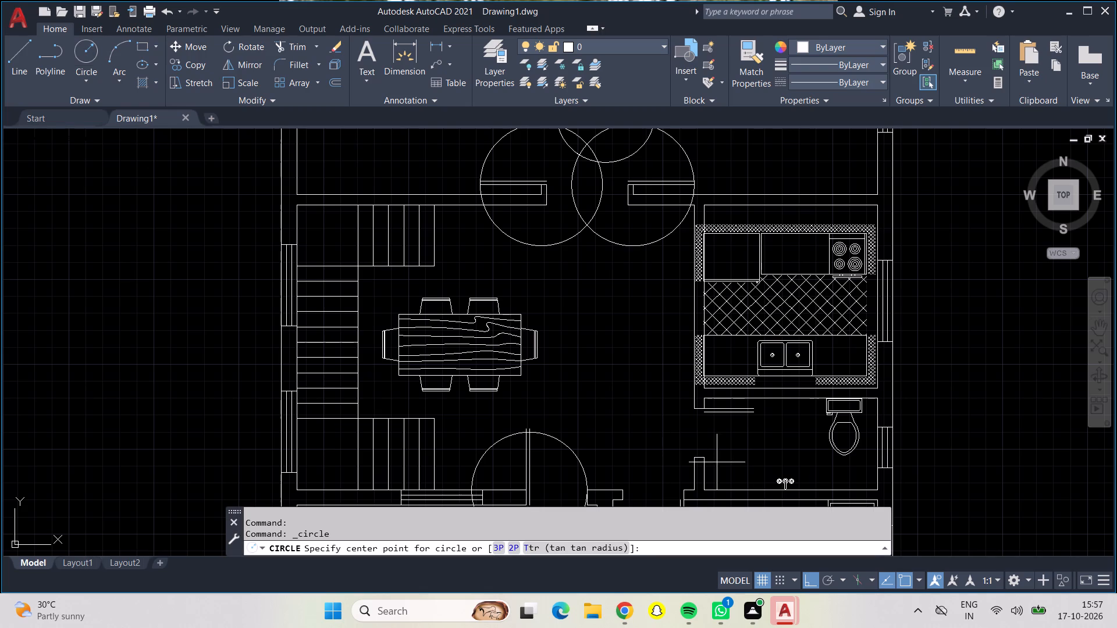
click(703, 406)
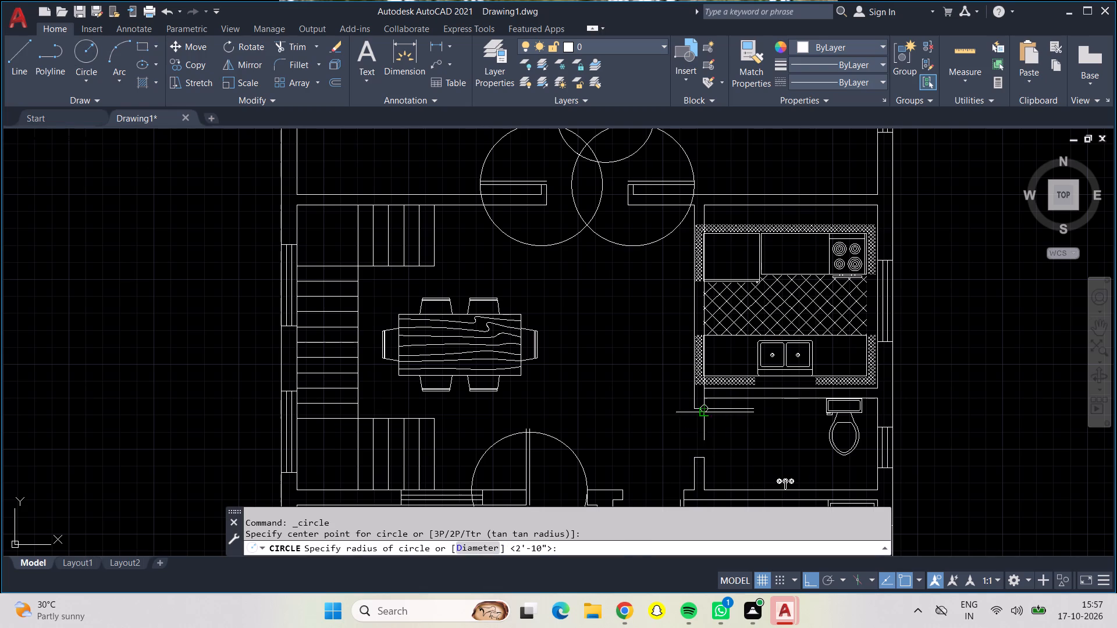
click(706, 457)
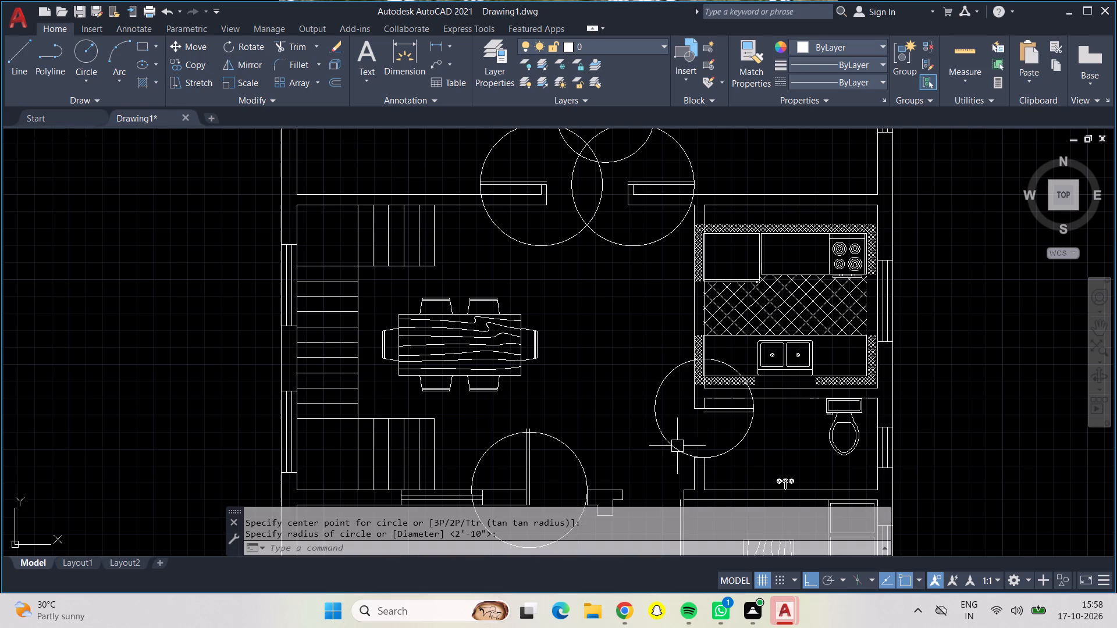
Draw a door-swing circle centred on the hinge corner of the L-shaped-table room's lower door, reaching the wall corner opposite.
scroll(672, 440, up, 1)
scroll(664, 462, down, 1)
middle_drag(664, 462, 623, 287)
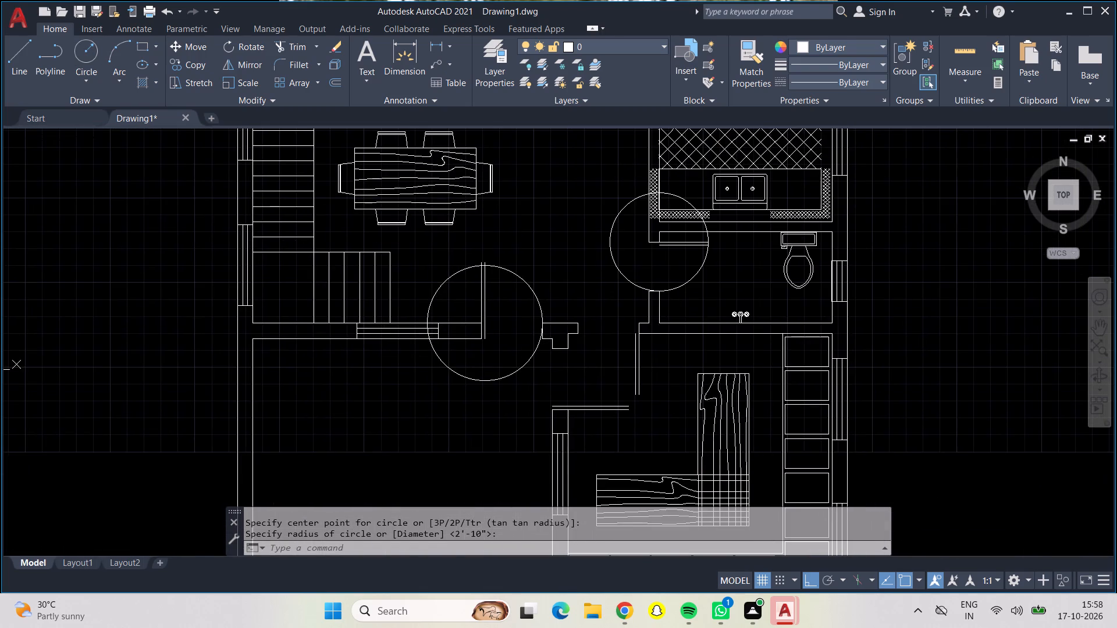
click(92, 56)
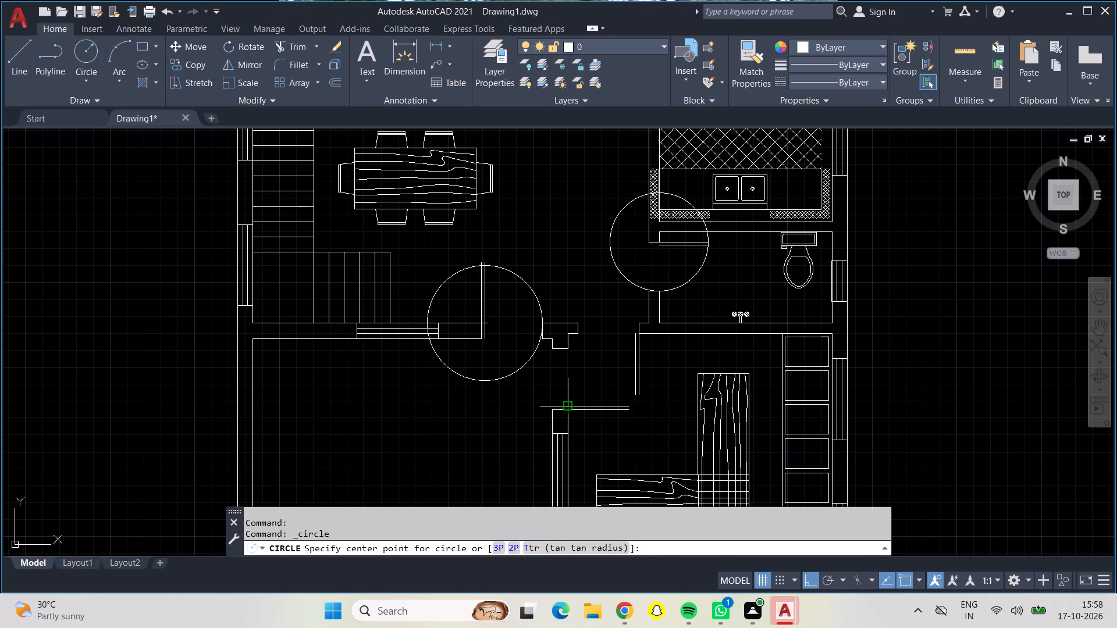
scroll(569, 411, up, 1)
scroll(569, 411, down, 1)
scroll(569, 411, up, 2)
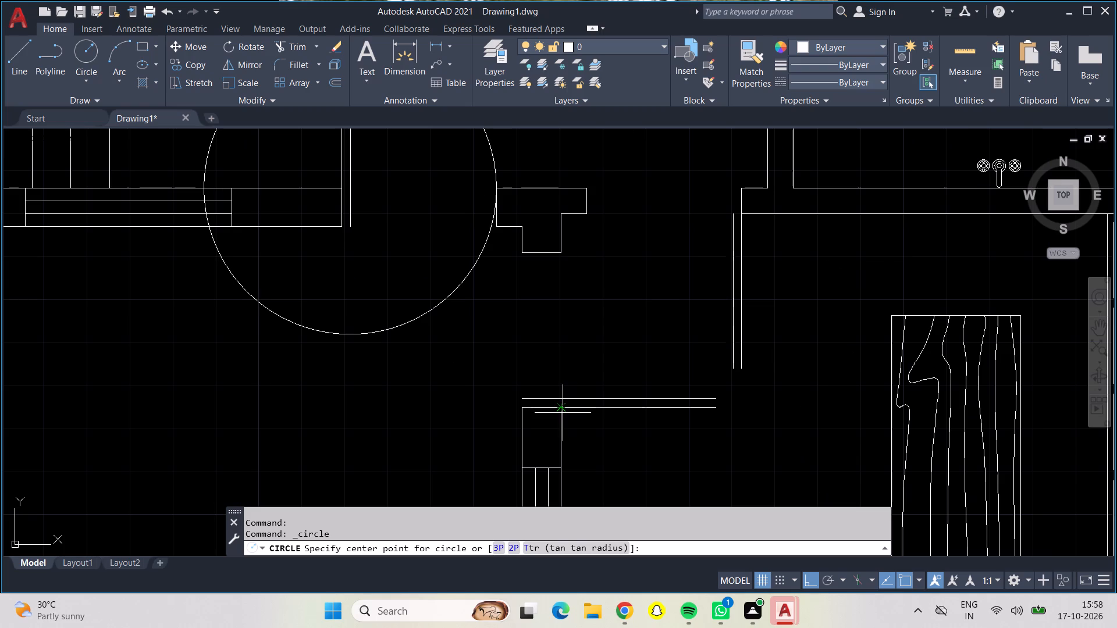
click(563, 408)
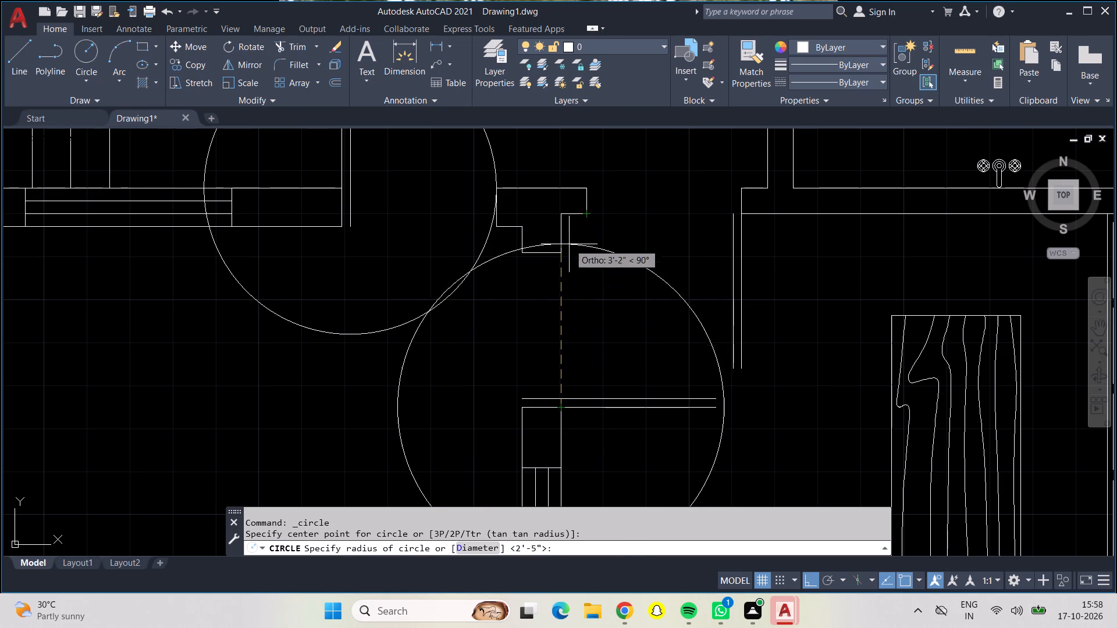
click(557, 255)
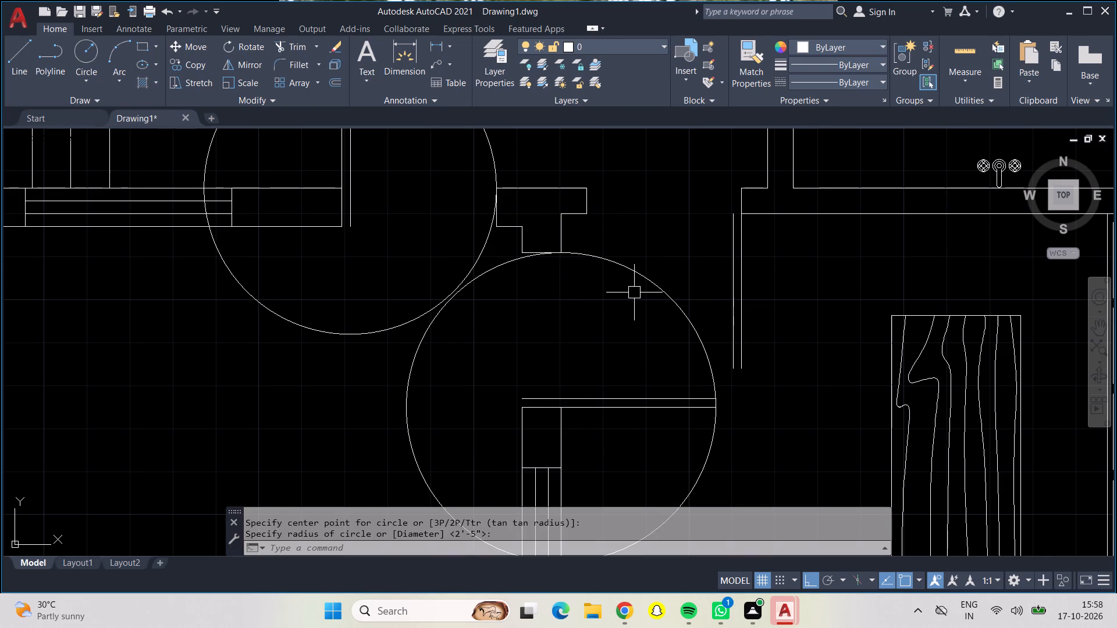
Delete the vertical door leaf lines and the jamb lines on both sides of the L-shaped-table room's upper opening.
click(735, 252)
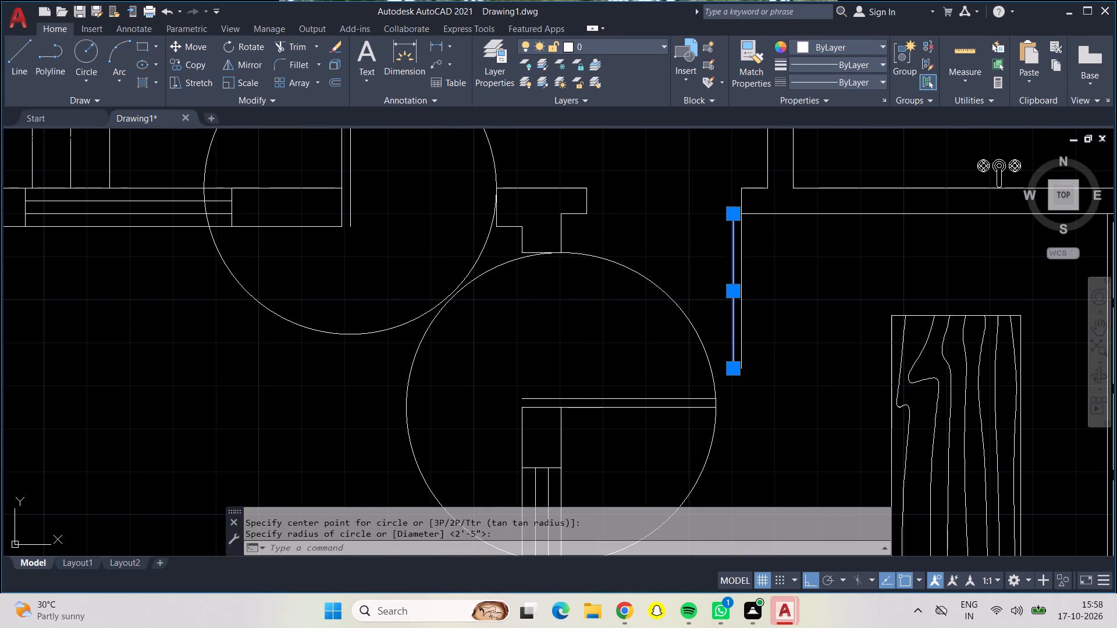
click(742, 262)
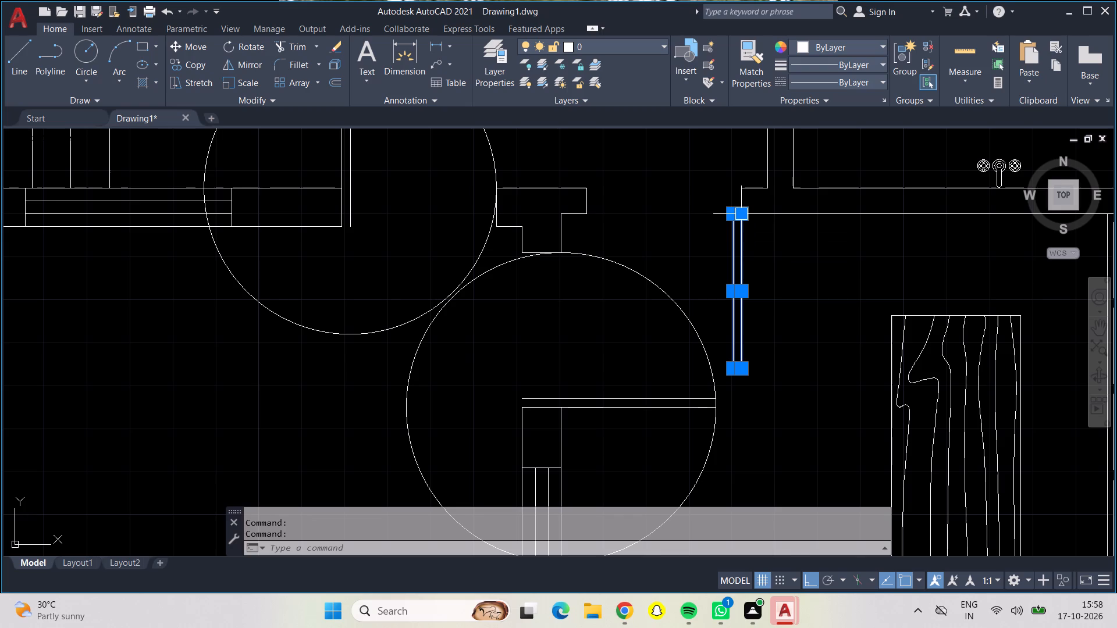
click(741, 204)
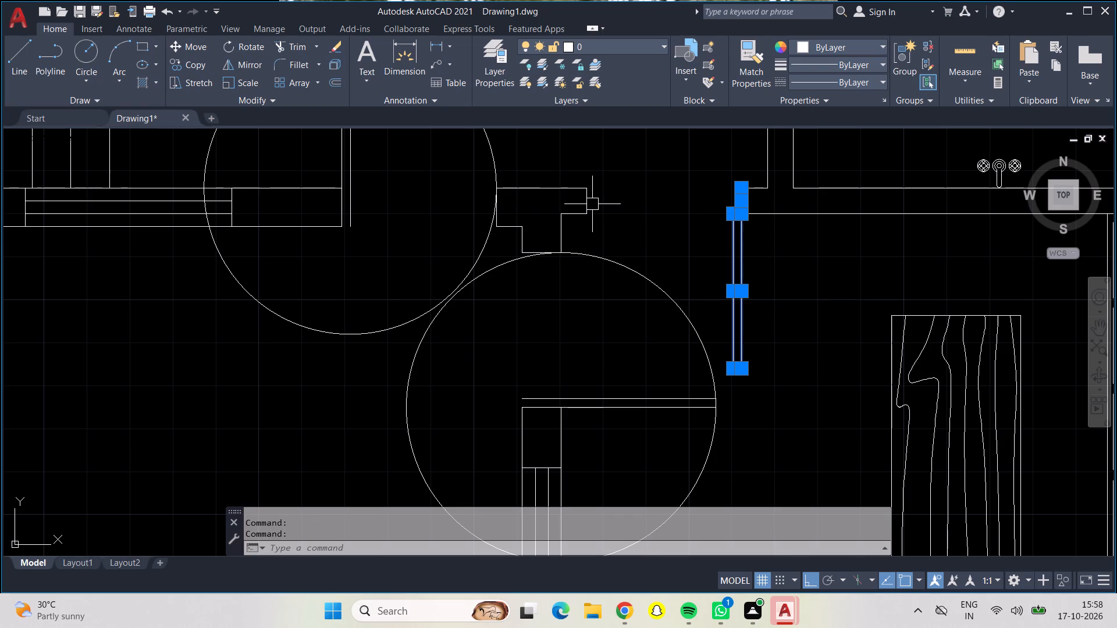
click(588, 202)
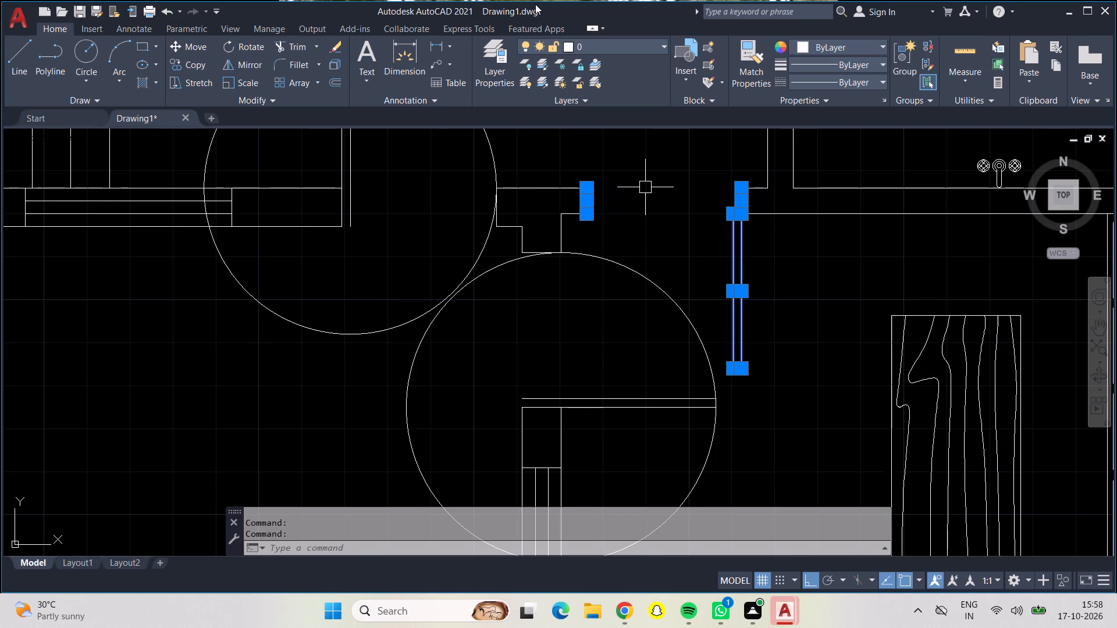
key(Delete)
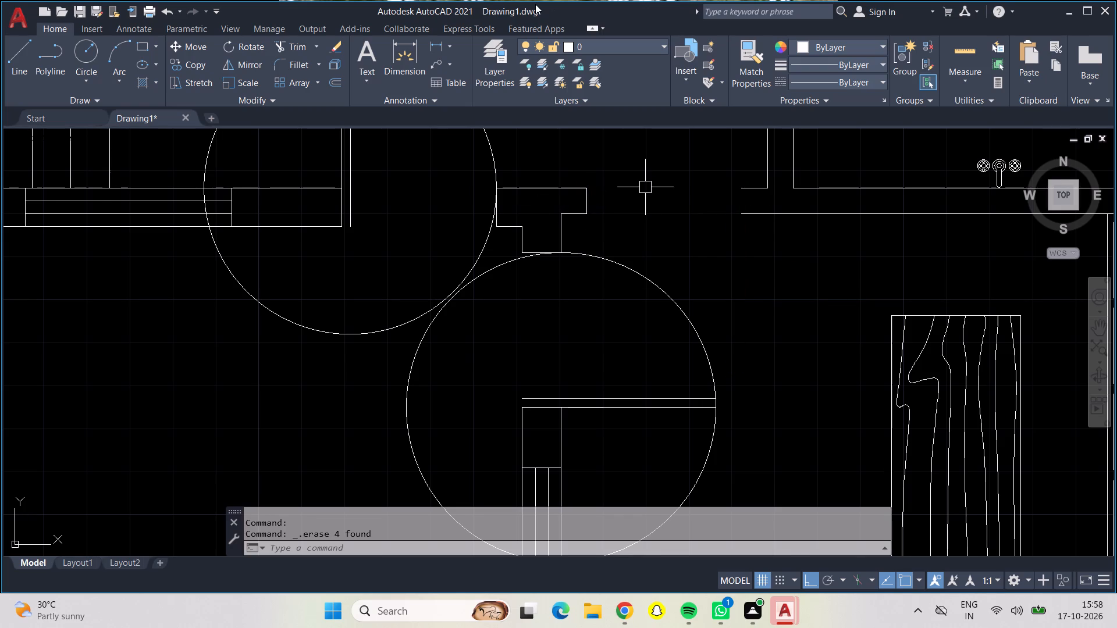
Close the L-shaped-table room's upper opening with two horizontal wall lines joining the wall ends on both sides.
click(30, 53)
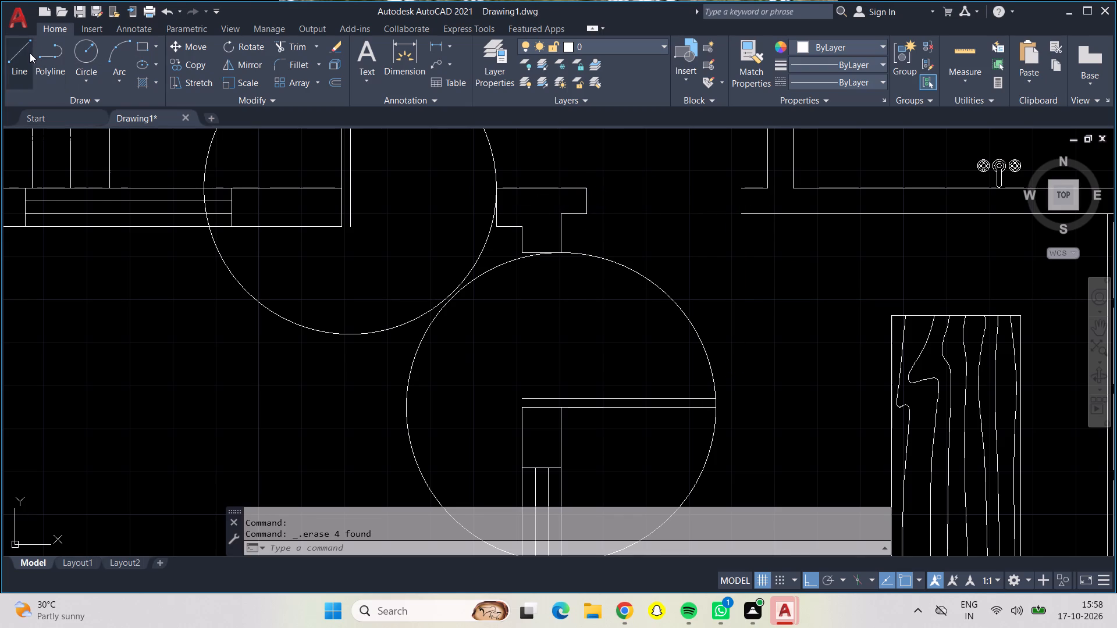
click(741, 185)
click(584, 191)
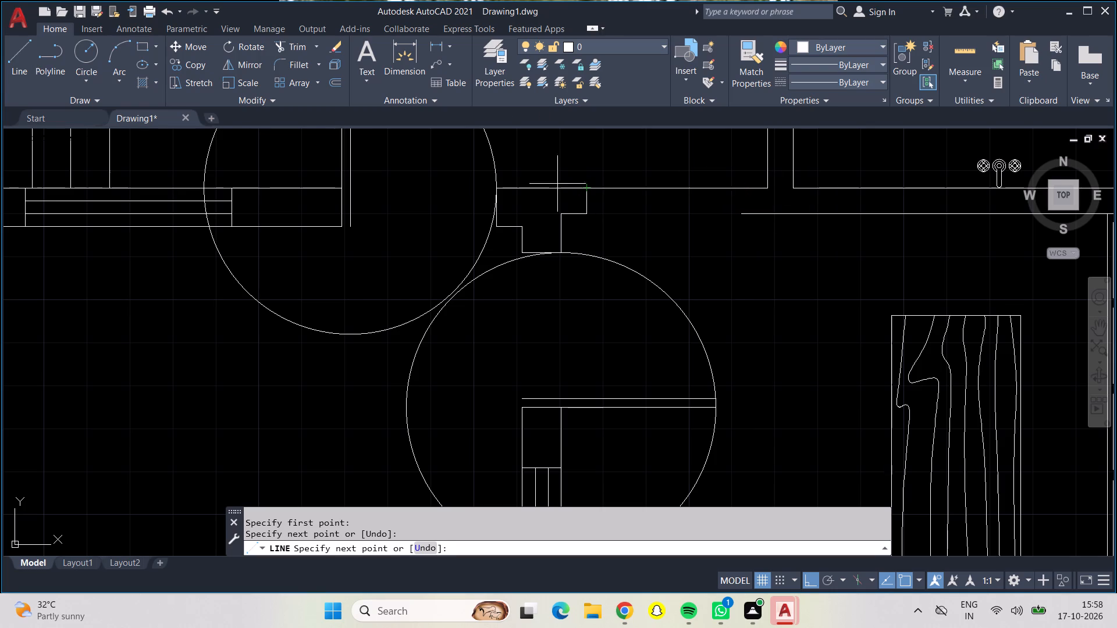
key(Return)
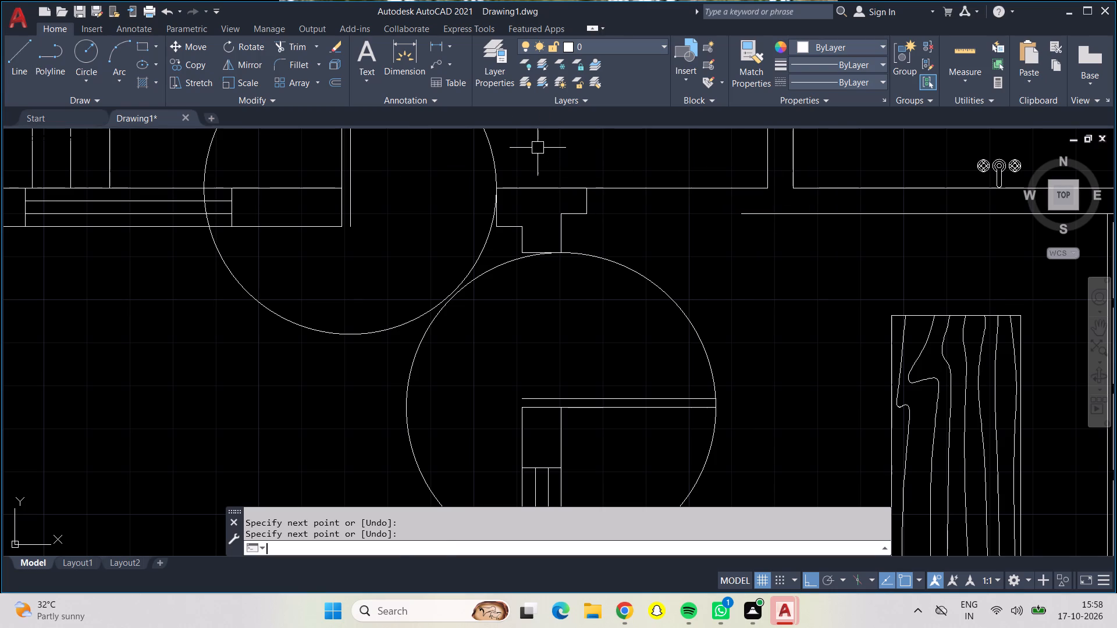
drag(20, 63, 26, 63)
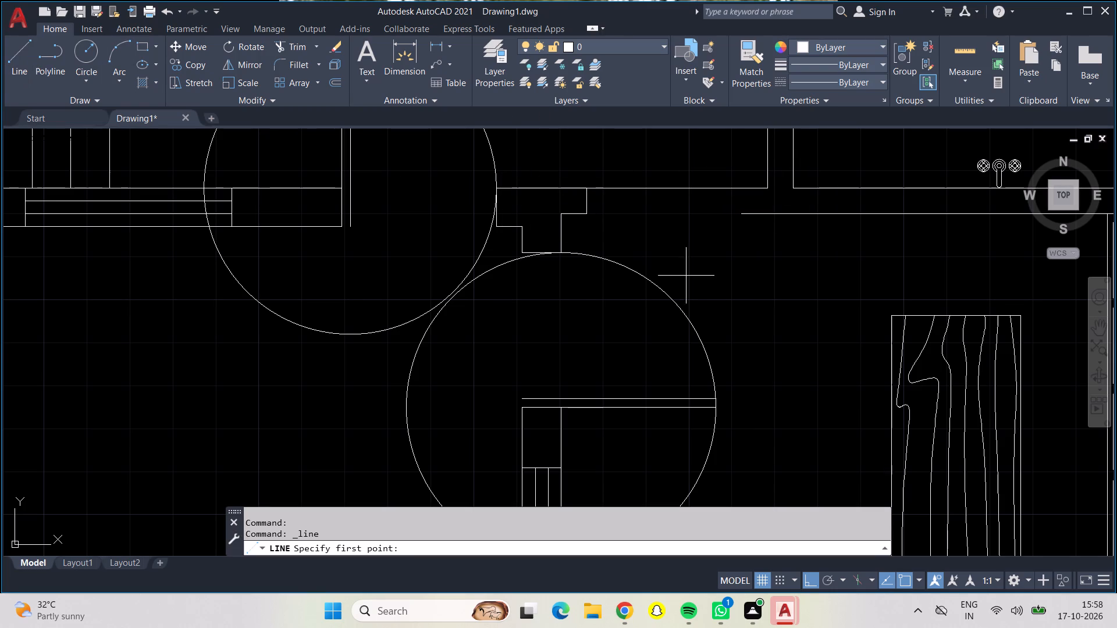
click(584, 215)
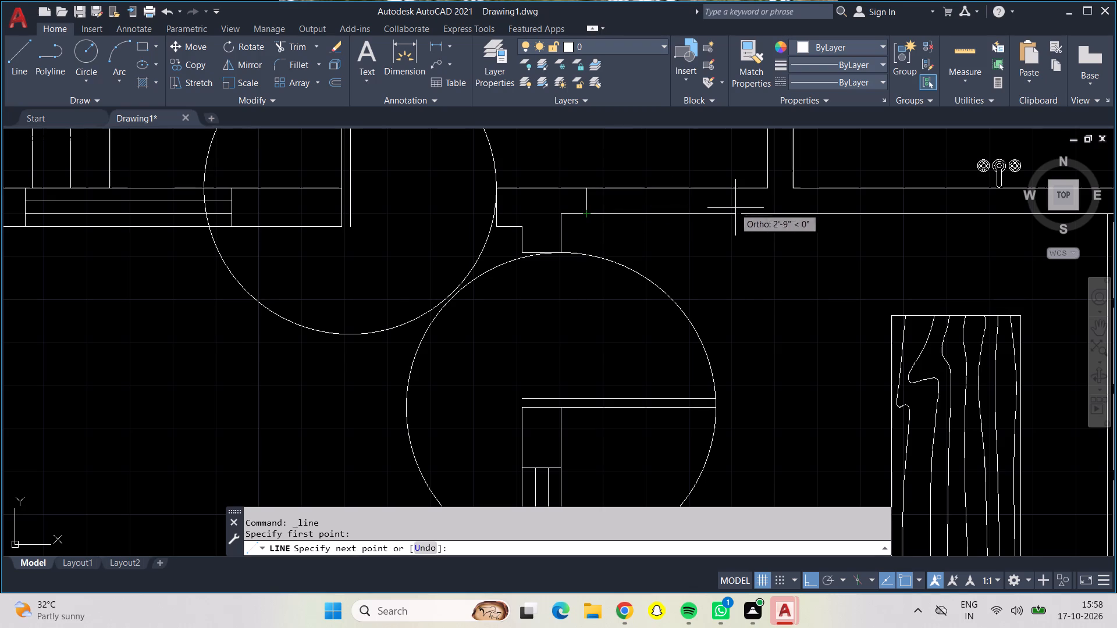
click(742, 210)
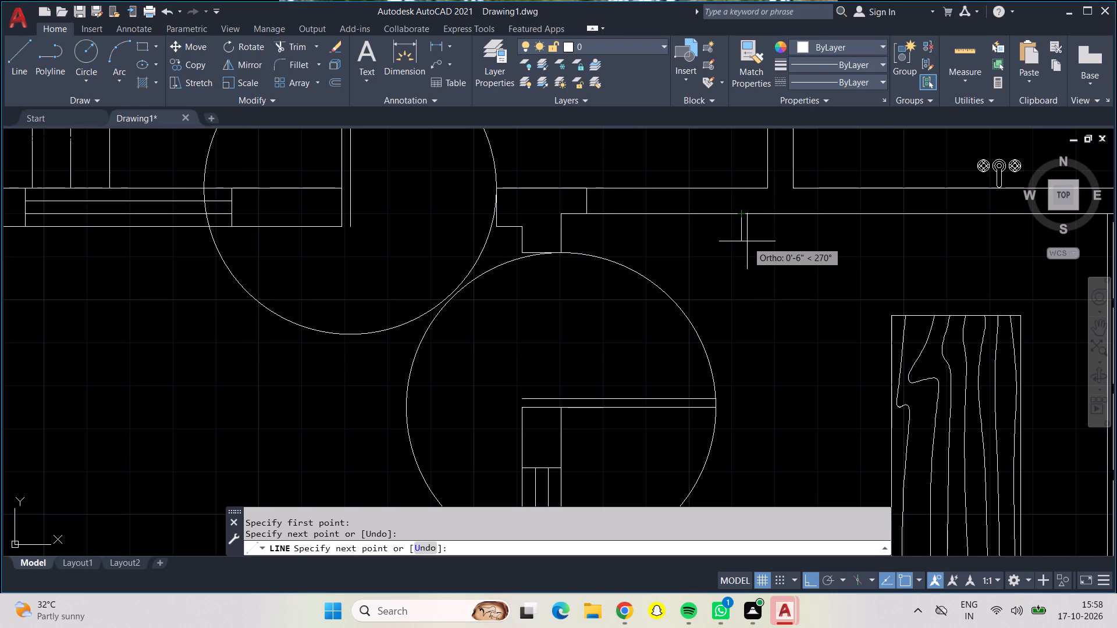
key(Return)
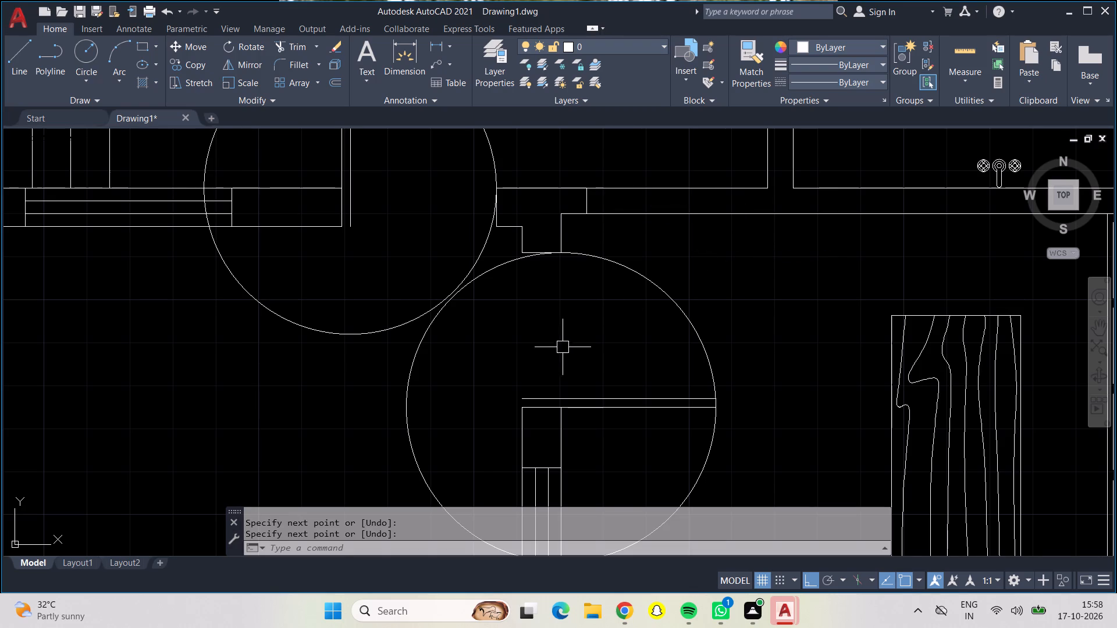
Trim away the outer left part of the swing circle at the L-shaped-table room's lower door, between wall corner and wall.
middle_drag(560, 356, 561, 244)
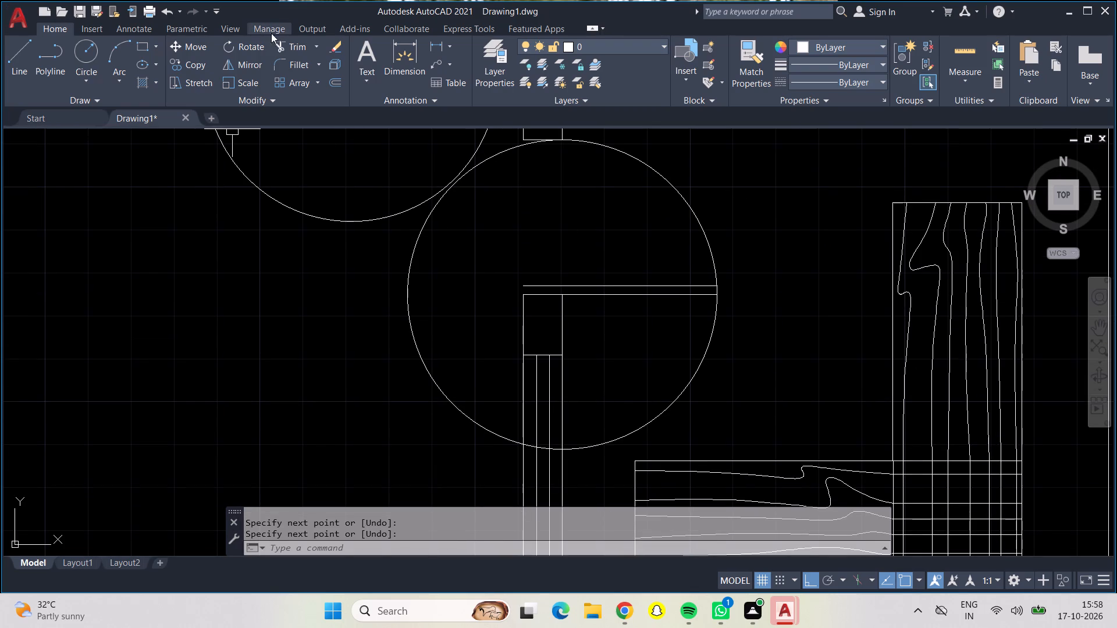
click(280, 51)
click(417, 251)
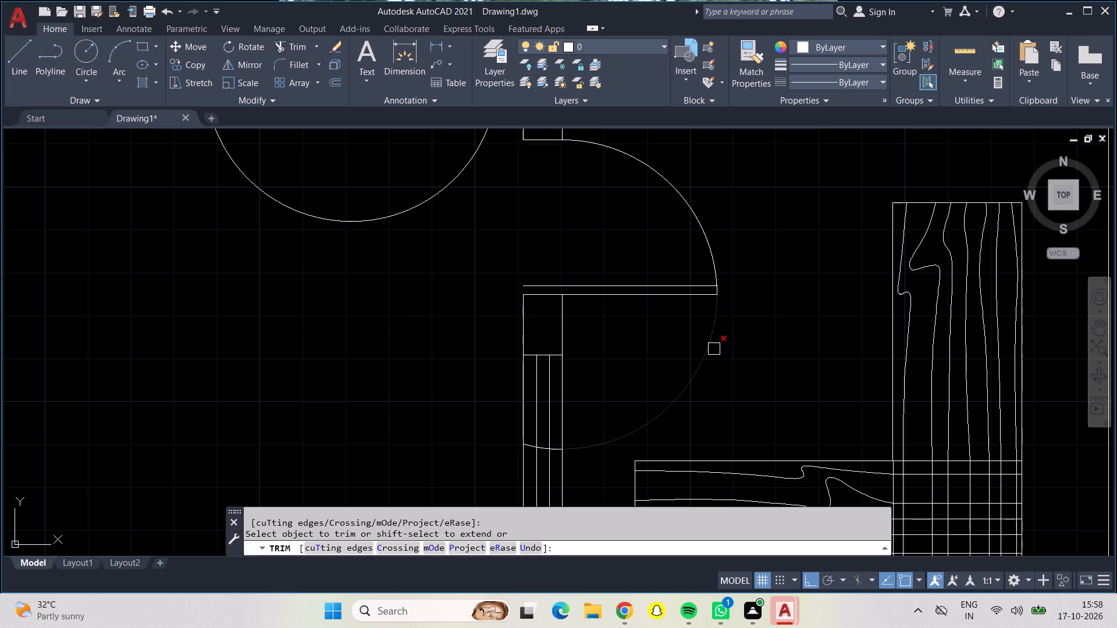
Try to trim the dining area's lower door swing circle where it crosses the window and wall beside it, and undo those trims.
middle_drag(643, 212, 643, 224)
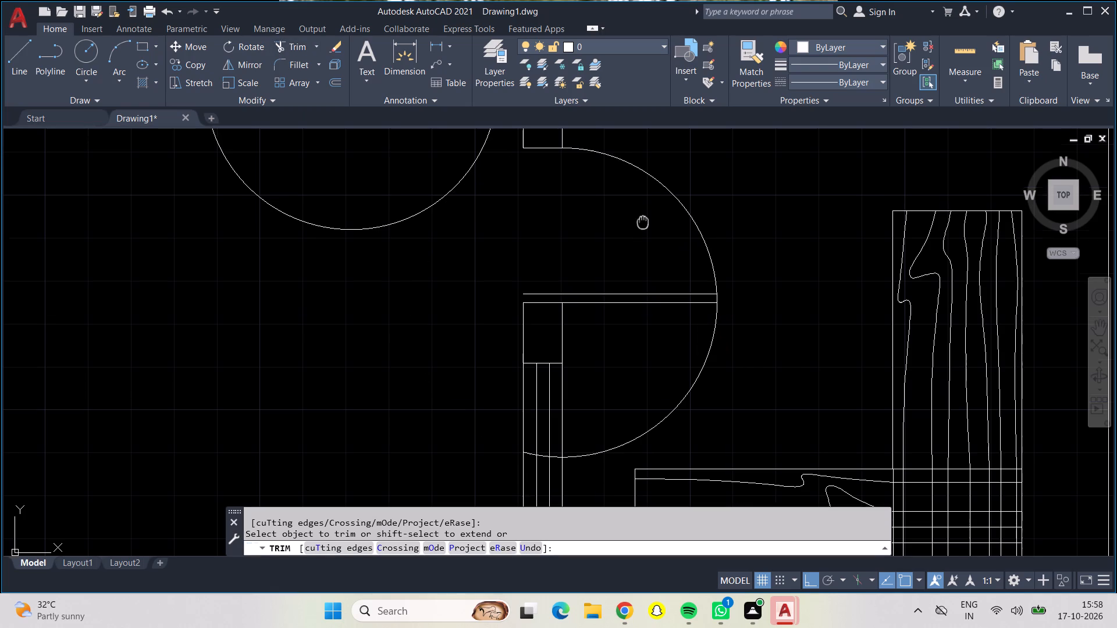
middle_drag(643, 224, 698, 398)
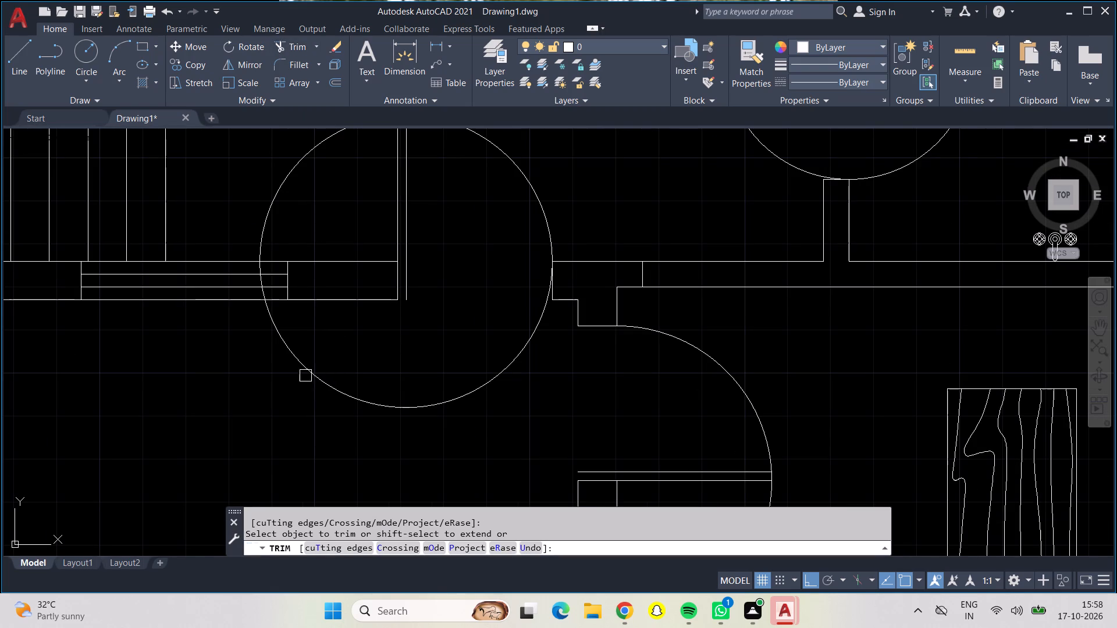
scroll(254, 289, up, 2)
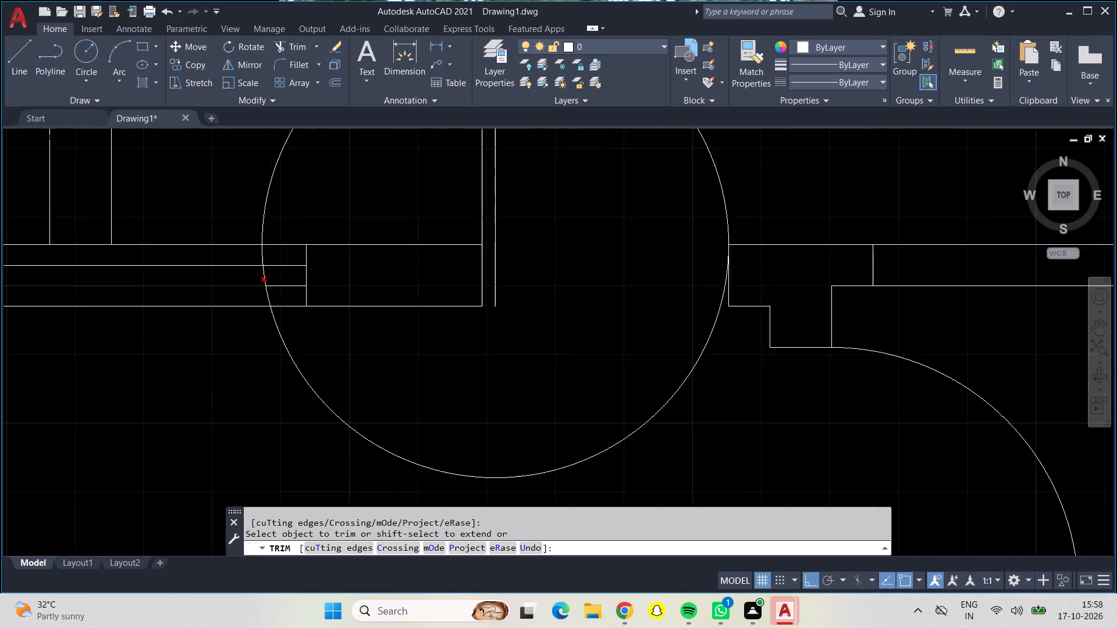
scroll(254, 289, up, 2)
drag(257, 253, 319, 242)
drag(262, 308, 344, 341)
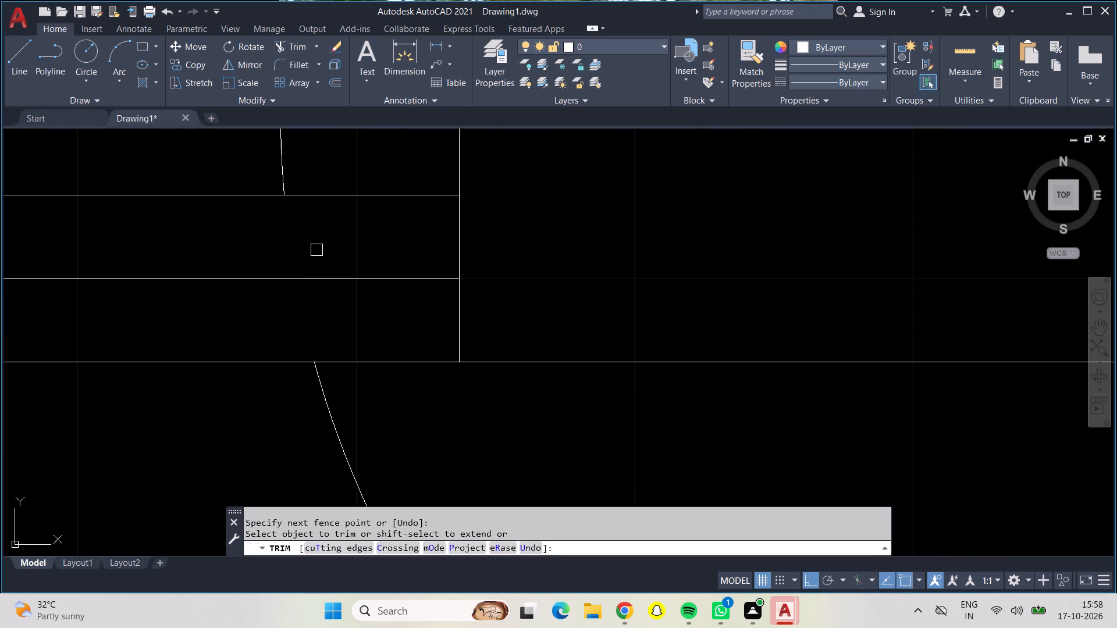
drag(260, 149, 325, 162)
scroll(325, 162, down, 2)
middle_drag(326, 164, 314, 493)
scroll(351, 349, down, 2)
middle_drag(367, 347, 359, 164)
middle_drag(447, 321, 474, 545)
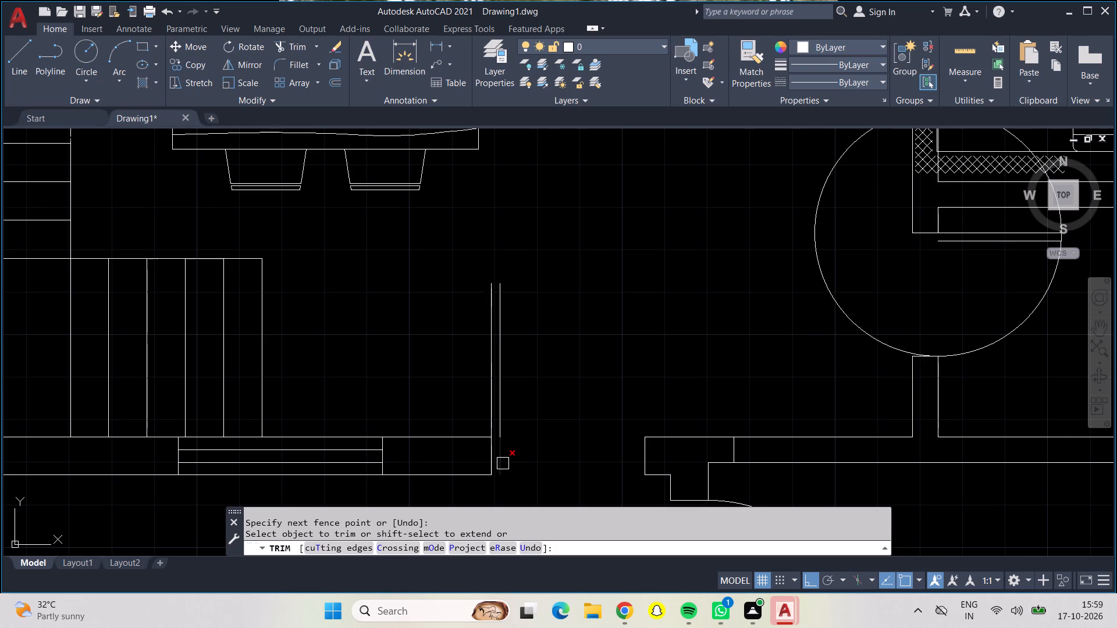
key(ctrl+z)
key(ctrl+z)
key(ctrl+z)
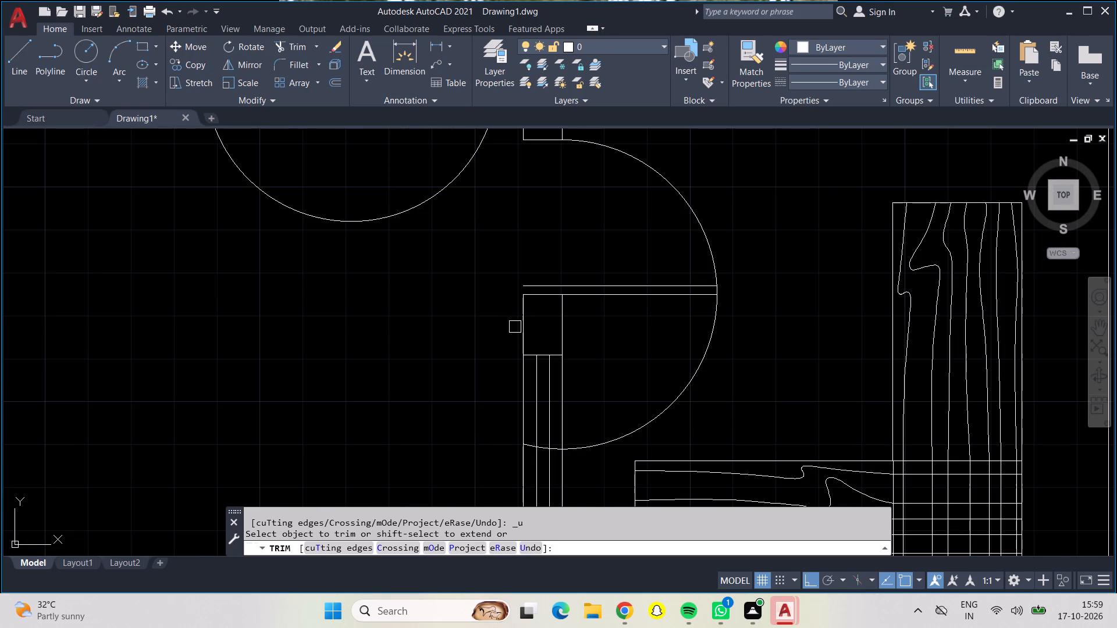
Trim the two vertical leaf lines of the dining area's lower door where they extend beyond the swing circle.
scroll(315, 264, down, 1)
middle_drag(315, 264, 378, 613)
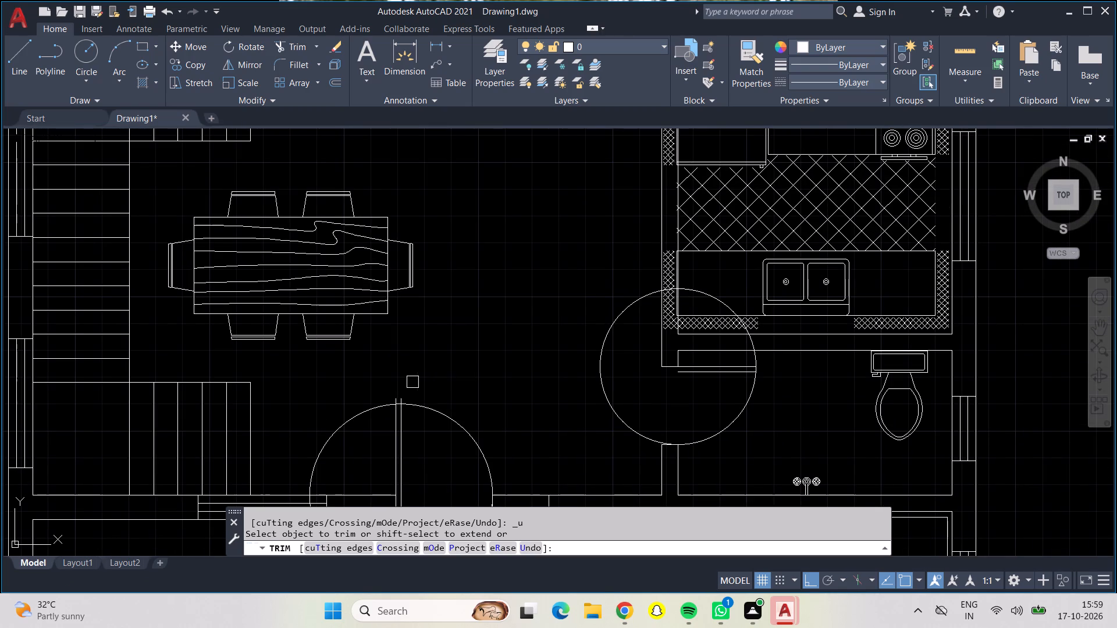
scroll(393, 401, up, 4)
drag(387, 394, 447, 402)
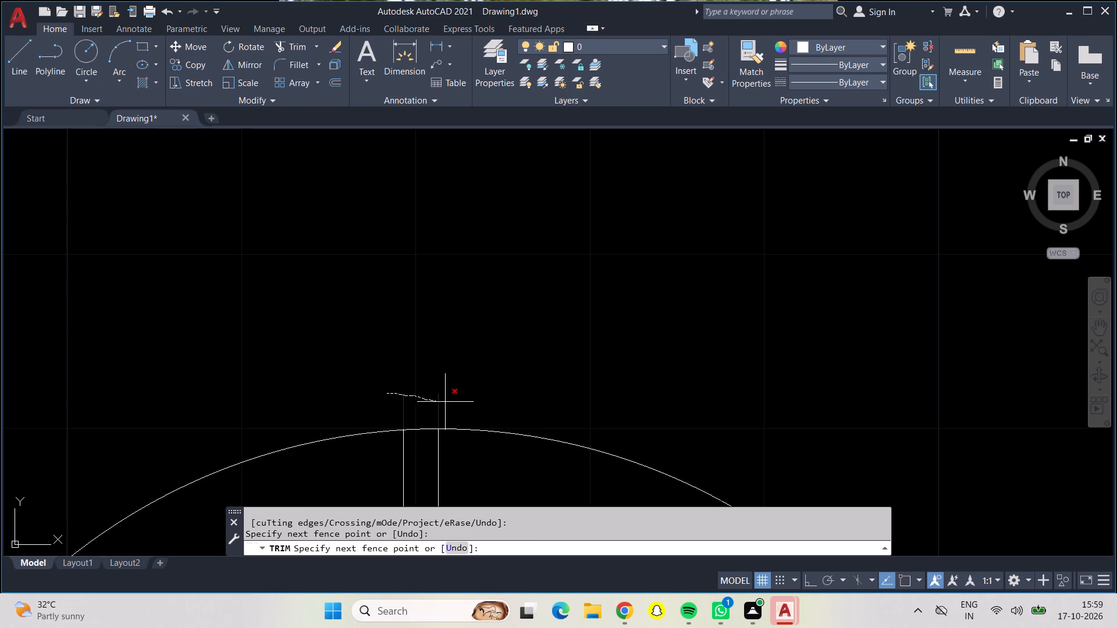
drag(447, 402, 450, 402)
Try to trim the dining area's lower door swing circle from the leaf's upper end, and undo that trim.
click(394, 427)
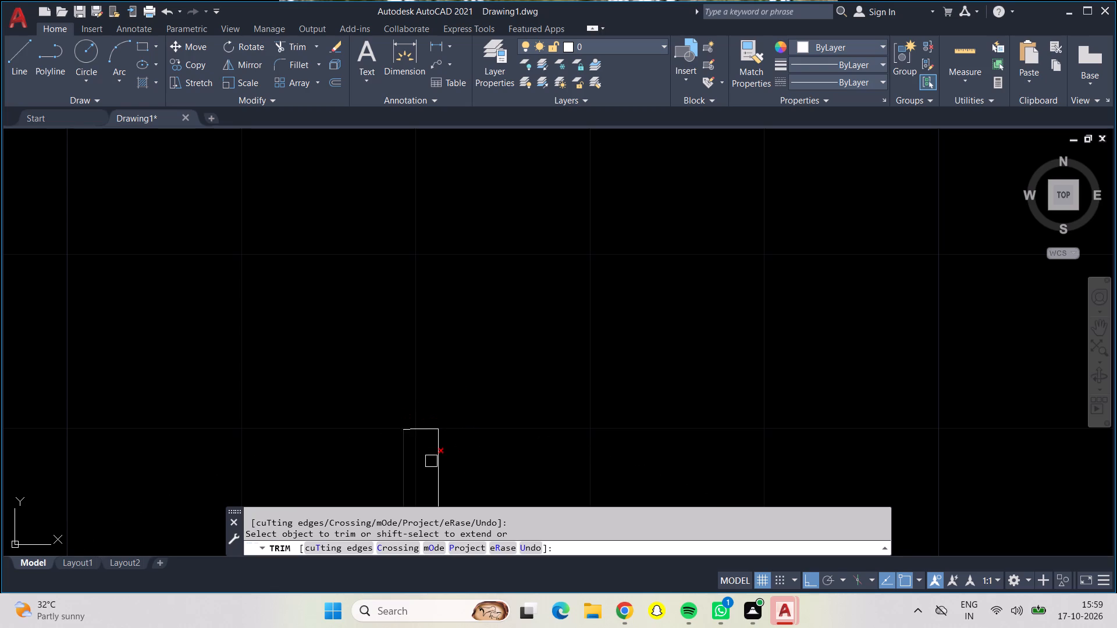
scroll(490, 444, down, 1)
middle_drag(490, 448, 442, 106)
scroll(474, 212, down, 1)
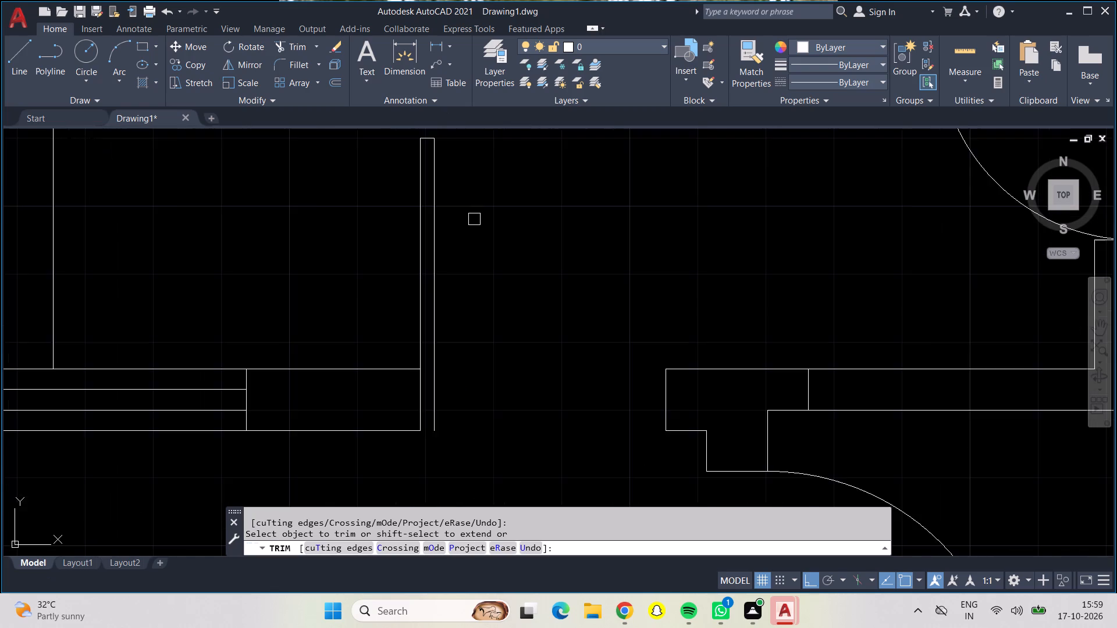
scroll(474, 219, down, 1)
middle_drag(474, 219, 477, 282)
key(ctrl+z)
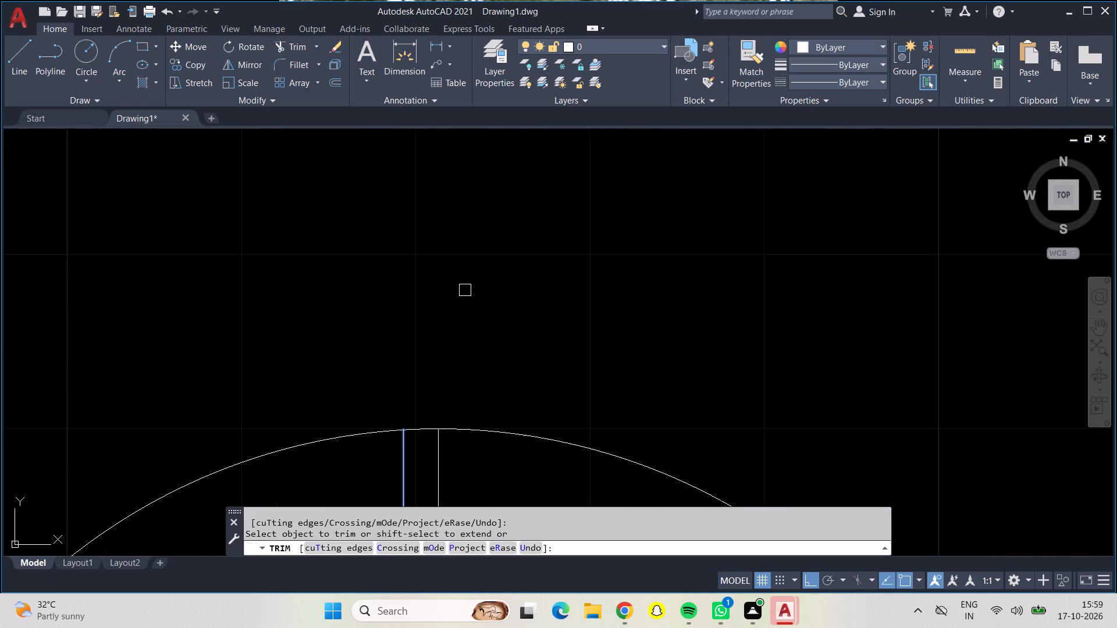
Trim the dining area's lower door swing circle to its upper-right quarter arc, clearing the pieces that cross the window.
scroll(542, 335, down, 3)
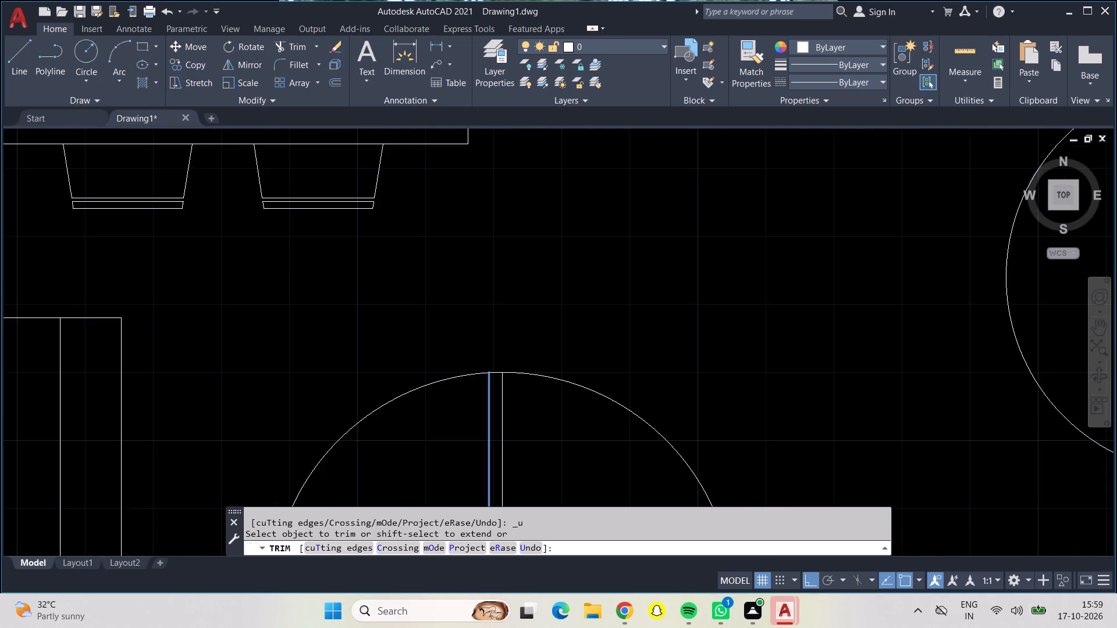
scroll(543, 337, down, 1)
middle_drag(543, 400, 540, 218)
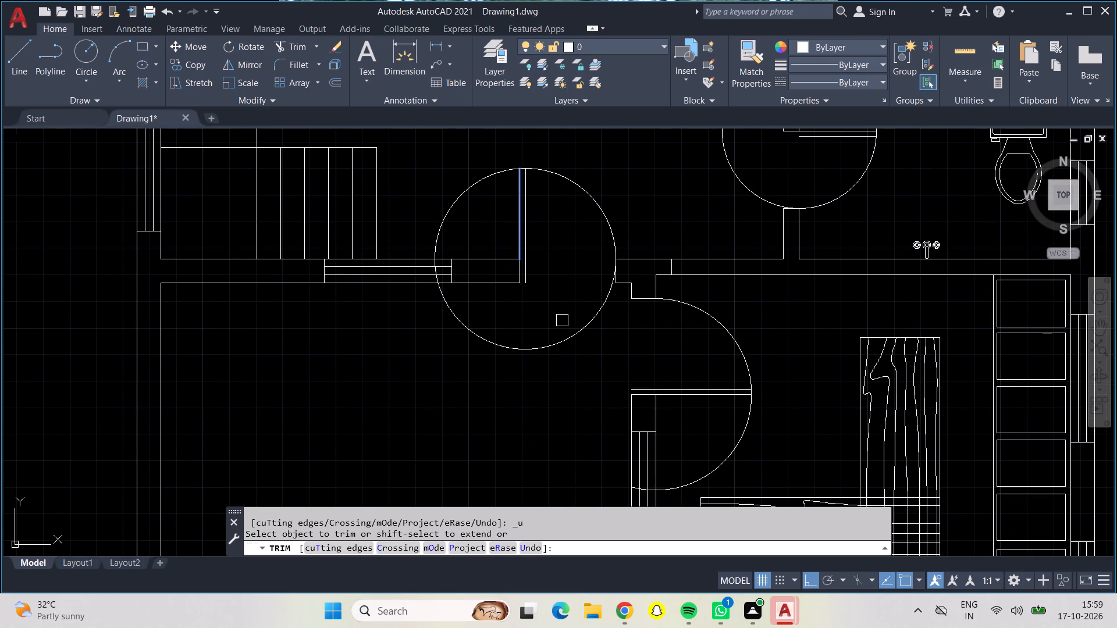
click(513, 354)
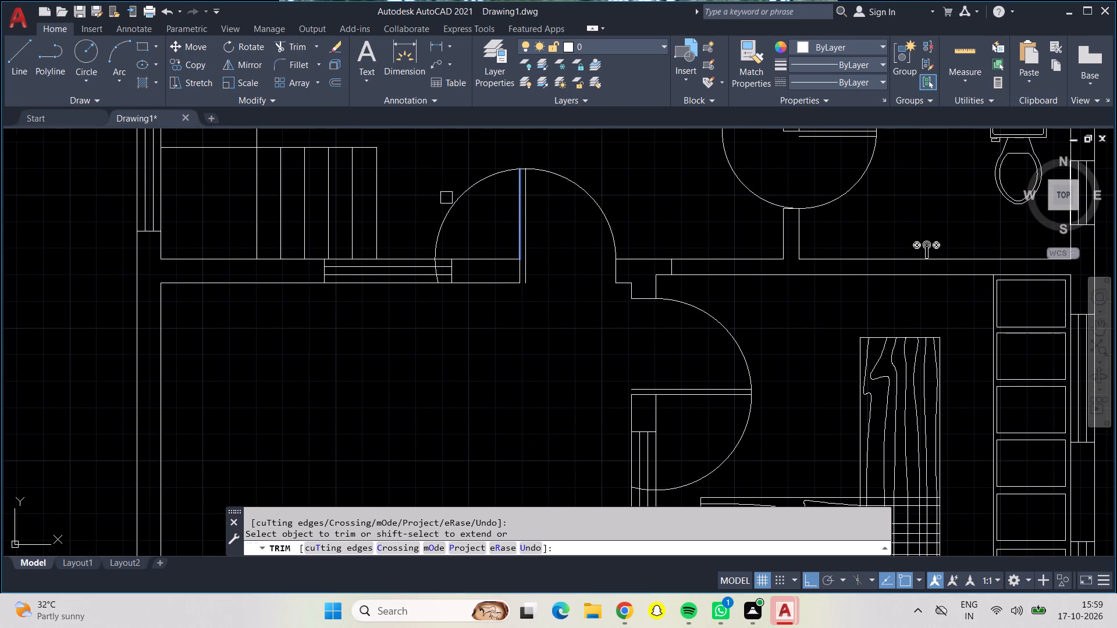
click(450, 205)
scroll(432, 278, up, 1)
scroll(432, 278, down, 1)
scroll(432, 278, up, 7)
drag(429, 254, 536, 270)
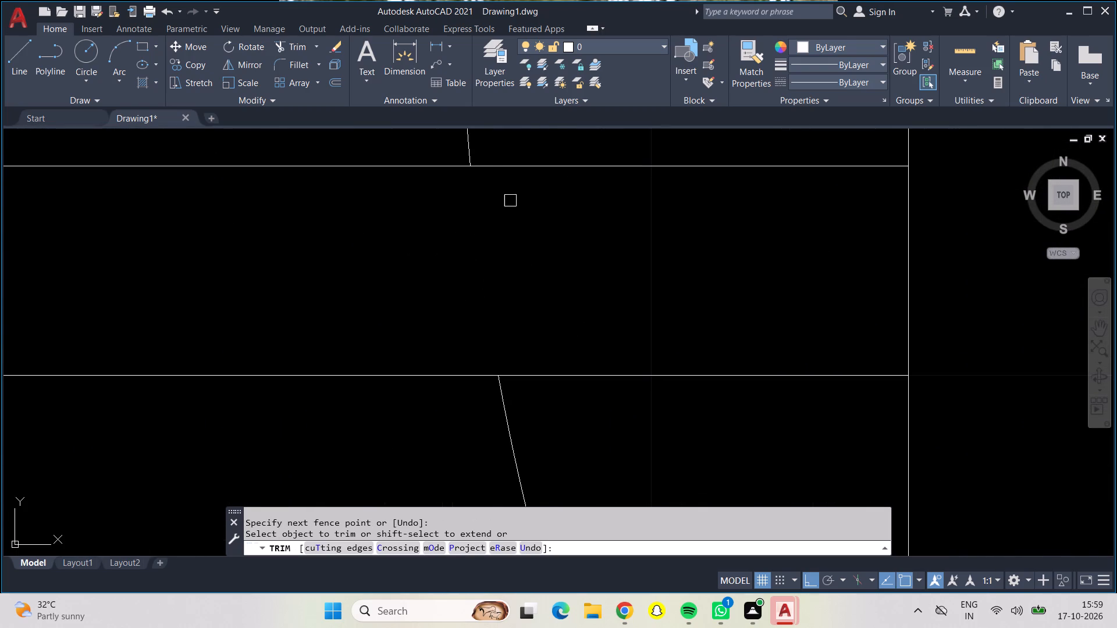
click(467, 141)
click(515, 455)
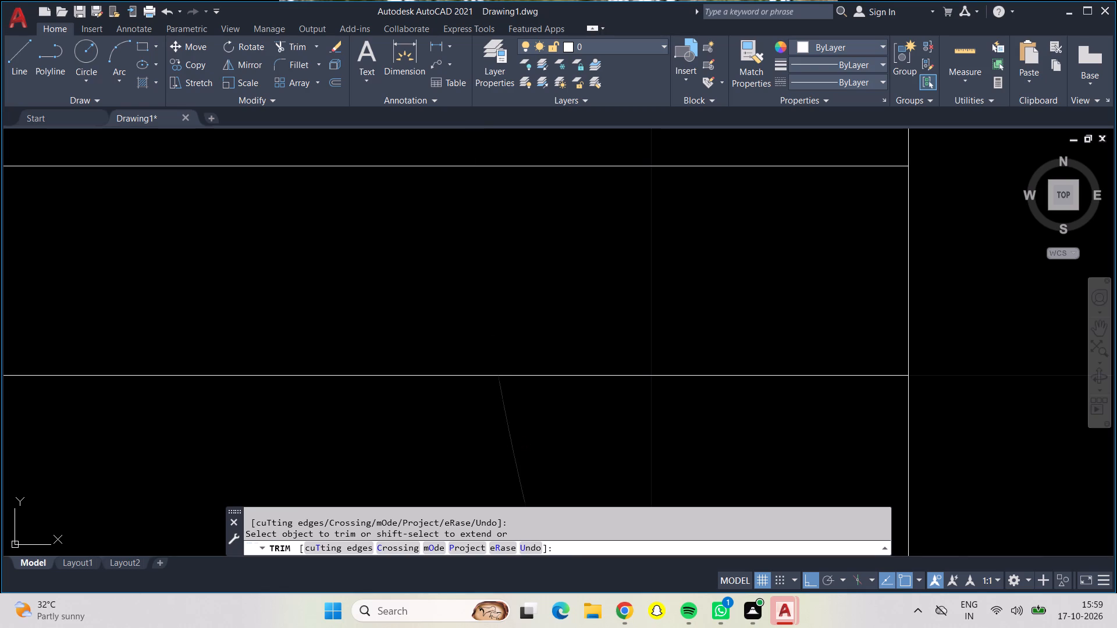
Trim the lower toilet door's swing circle outside the wall, inside the kitchen and between the door leaf and wall, keeping the lower-right quarter arc.
scroll(509, 377, down, 4)
middle_drag(549, 231, 503, 363)
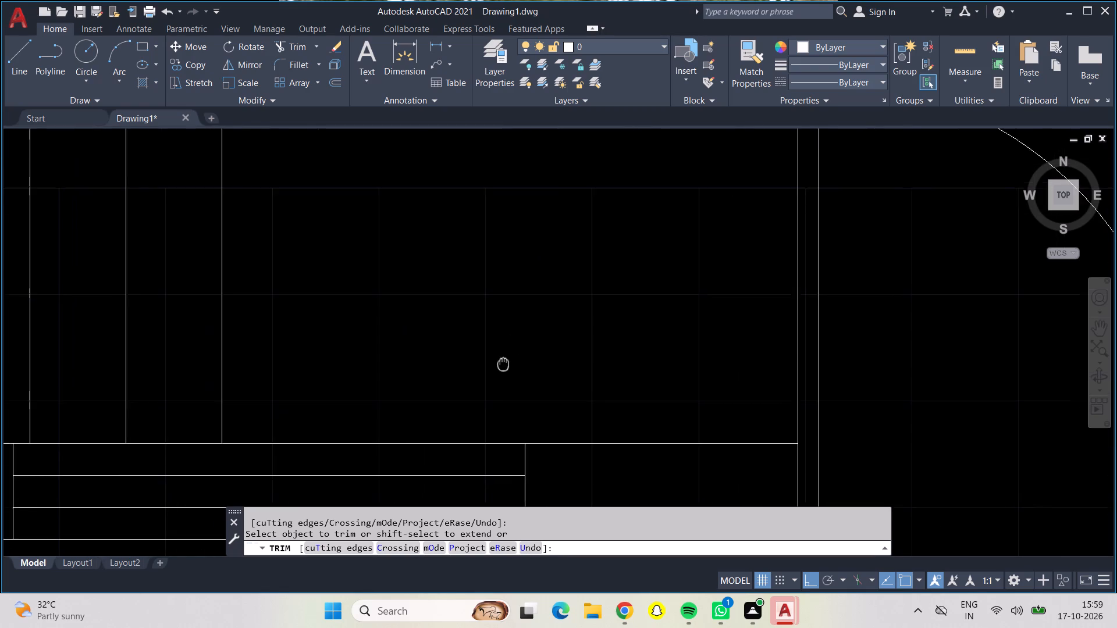
scroll(499, 359, down, 2)
middle_drag(750, 167, 297, 276)
click(500, 229)
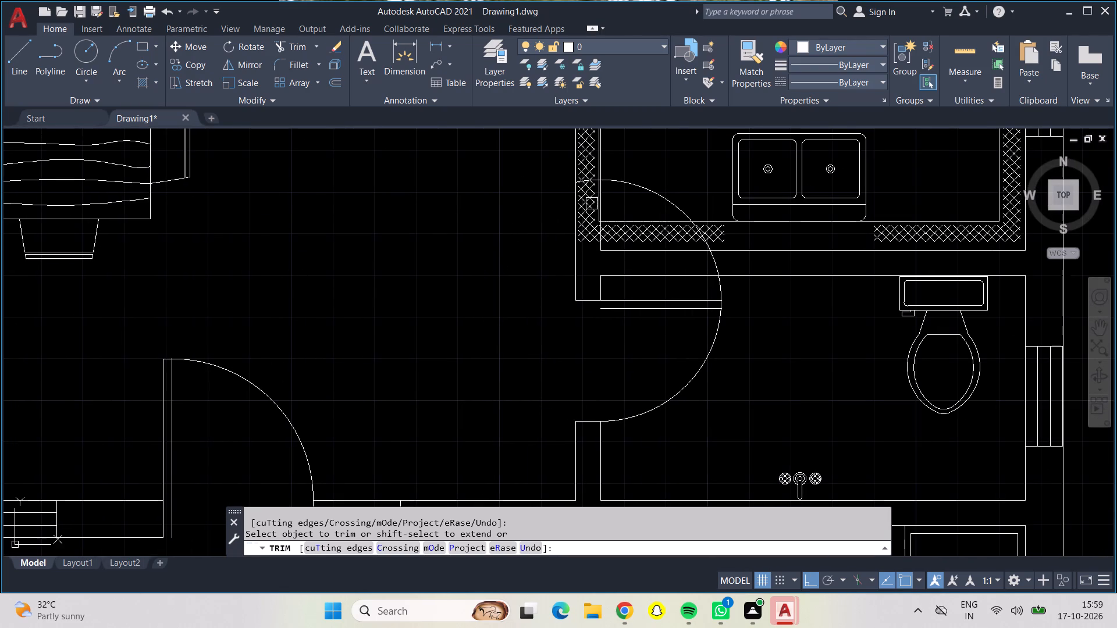
click(613, 179)
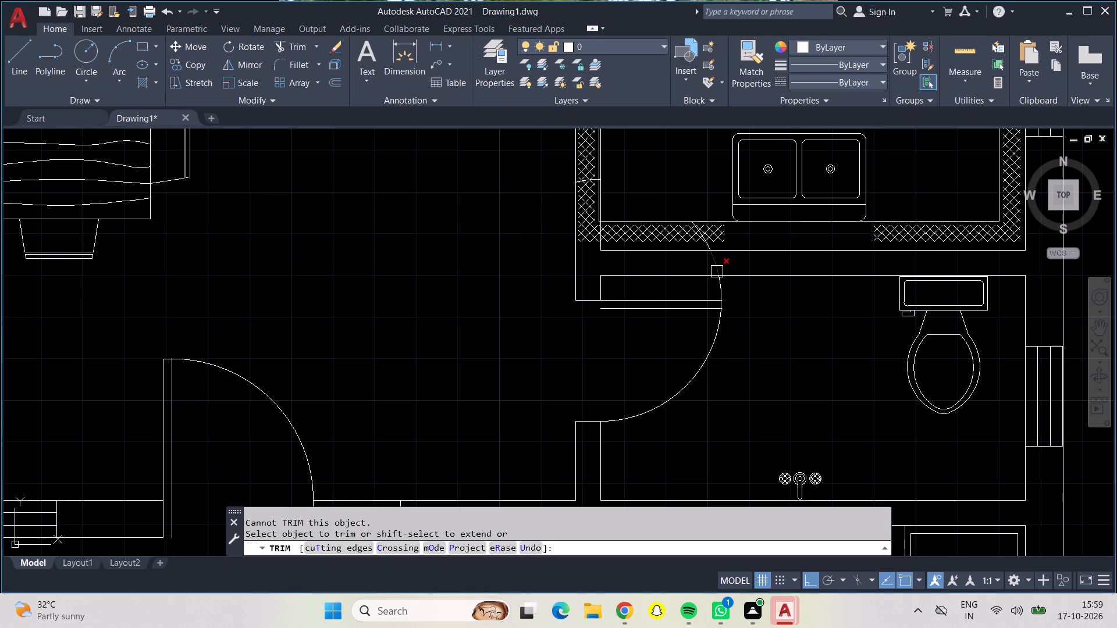
click(719, 288)
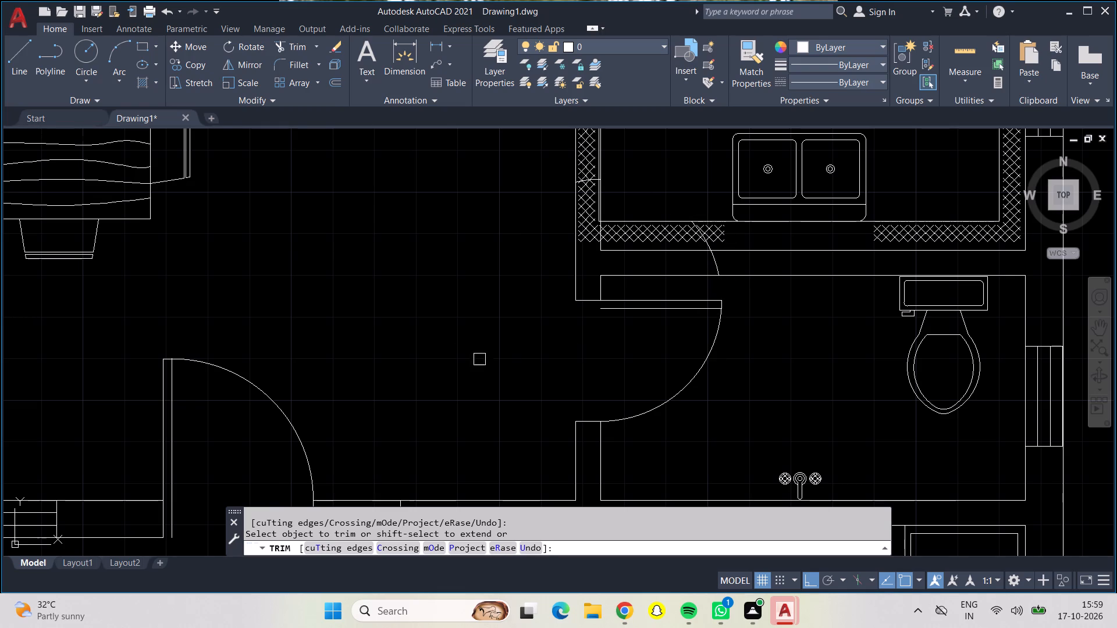
Trim the overlapping swing circles of the upper toilet door and the two bedroom doors at their leaf ends and opposite wall corners.
middle_drag(459, 321, 546, 575)
scroll(547, 416, down, 1)
middle_drag(522, 336, 555, 523)
click(460, 267)
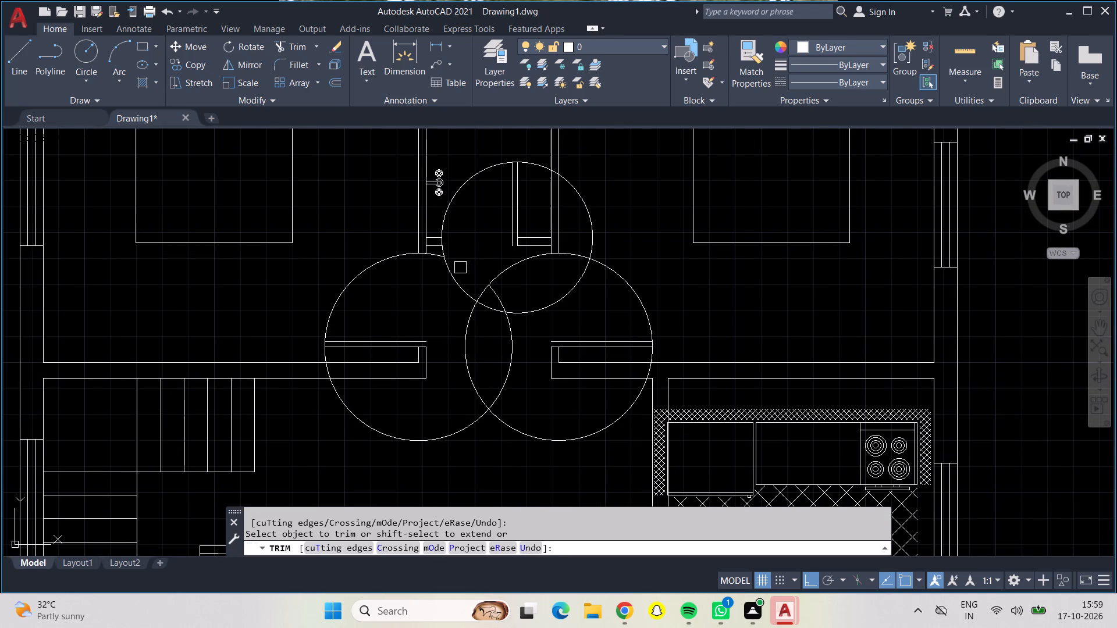
triple_click(443, 261)
triple_click(443, 261)
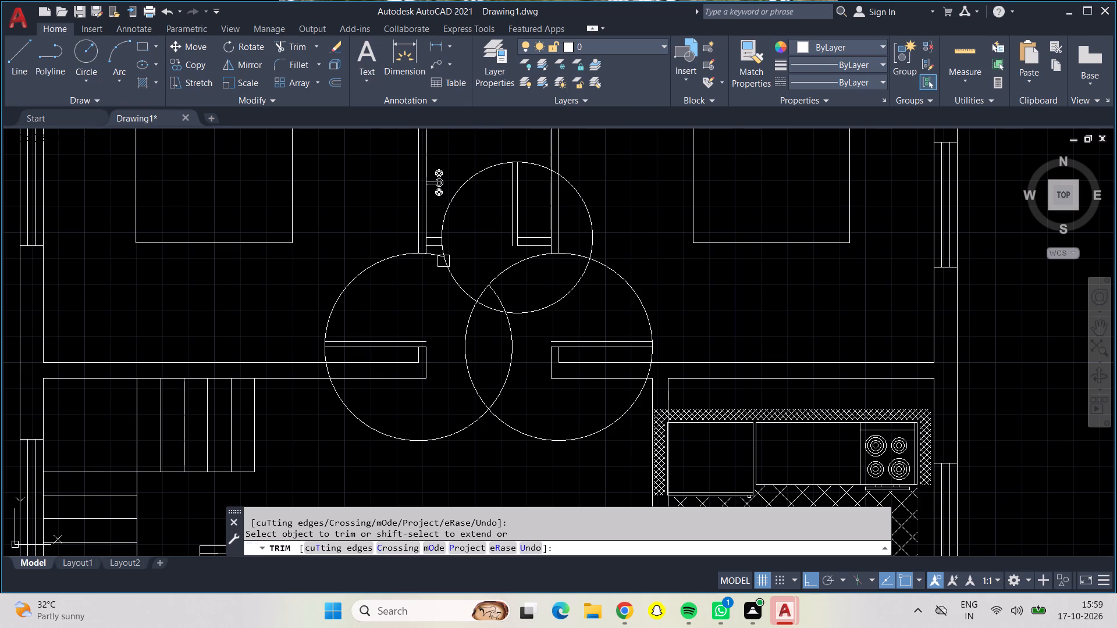
click(443, 261)
click(439, 262)
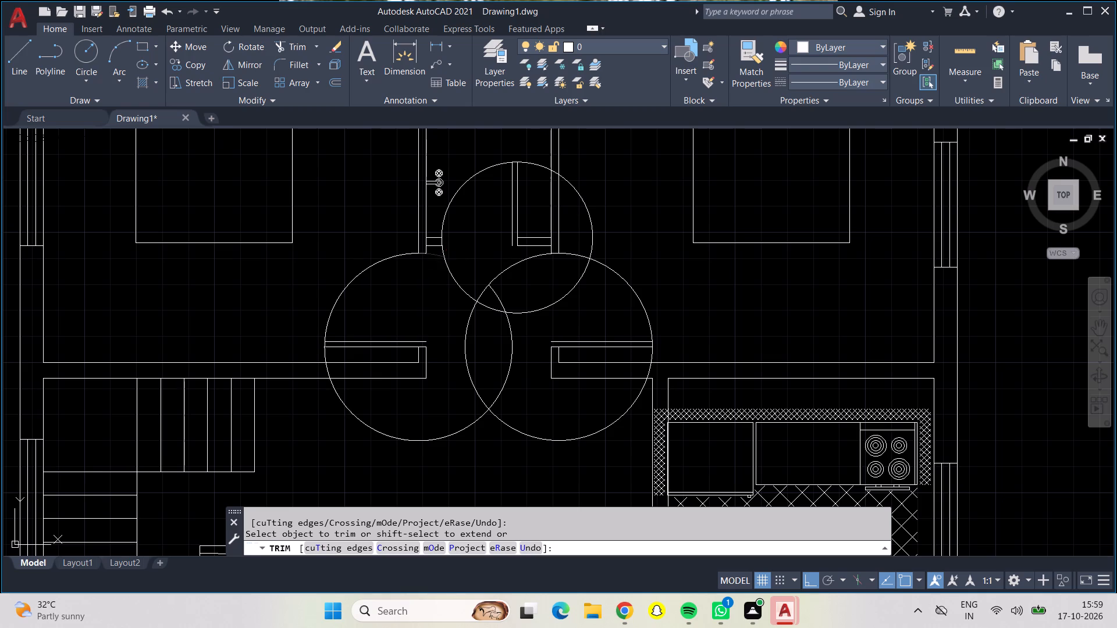
click(439, 261)
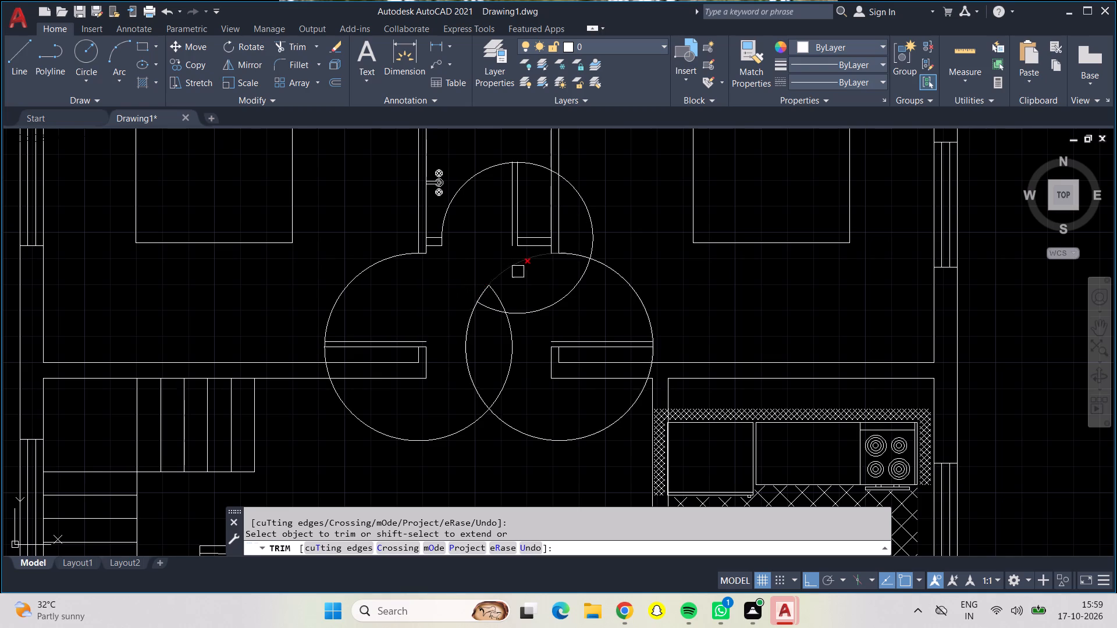
click(534, 165)
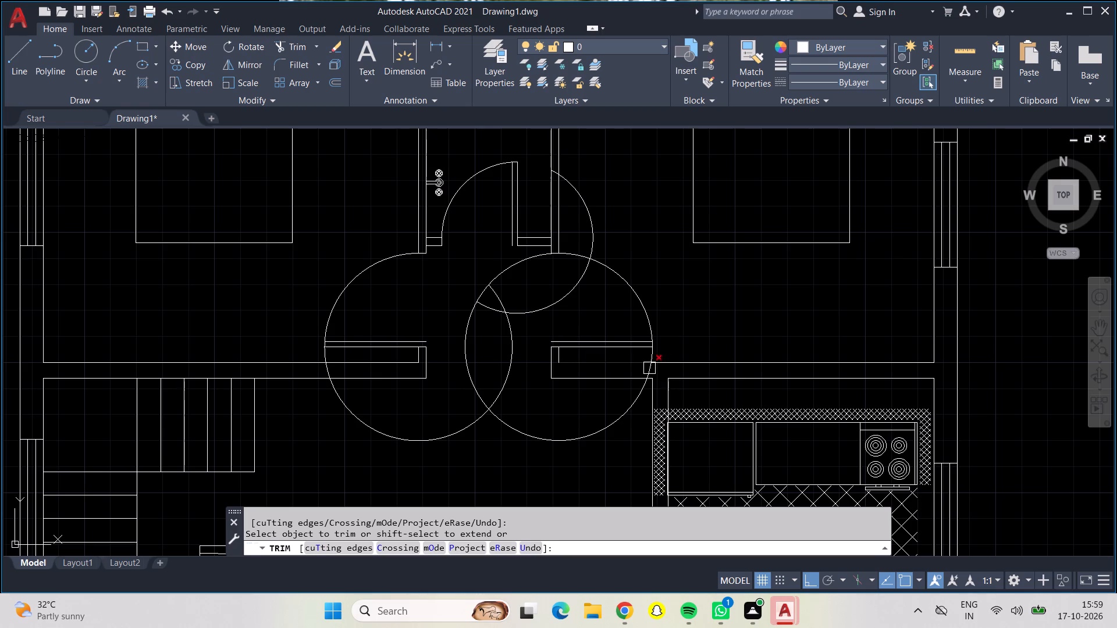
click(657, 354)
click(322, 352)
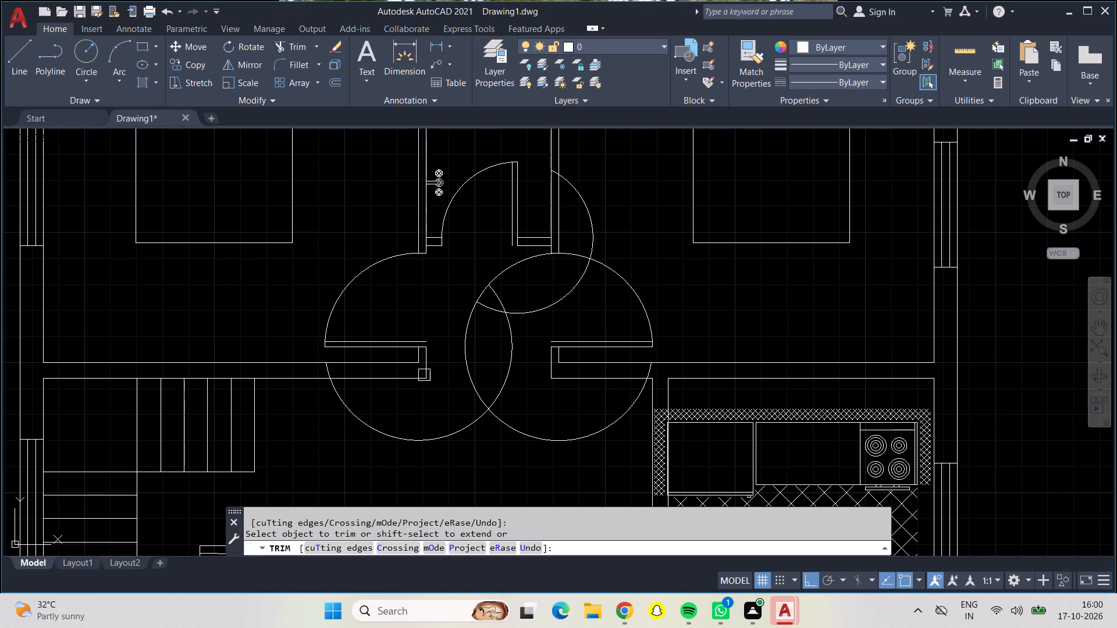
click(547, 258)
key(Escape)
Delete the three leftover arcs around the upper toilet and bedroom doors, keeping only their quarter swing arcs.
click(465, 338)
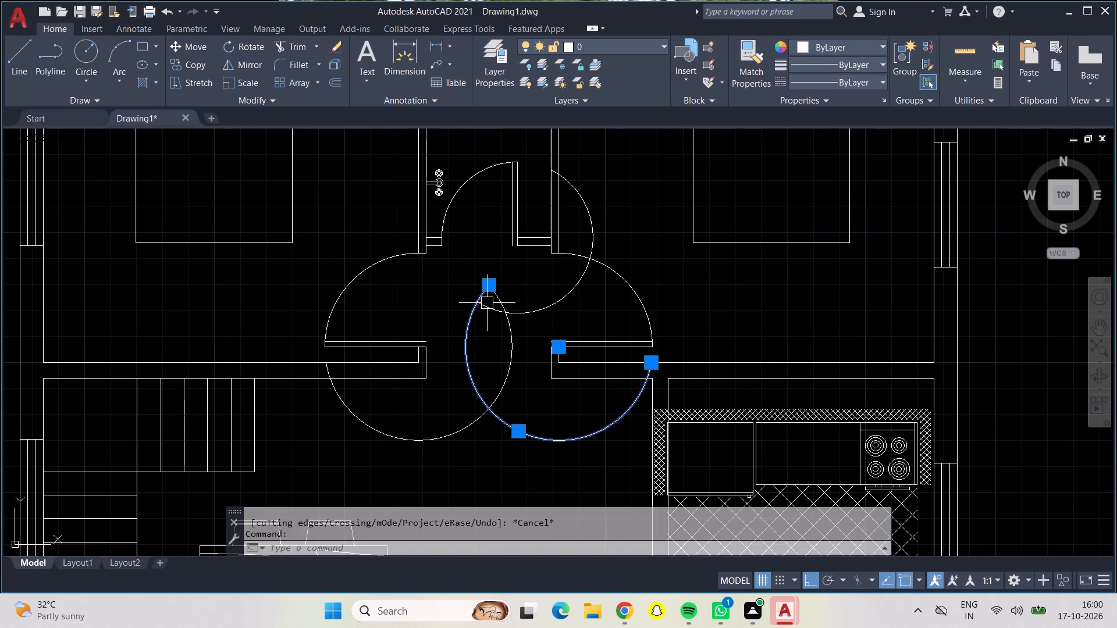
click(489, 305)
click(512, 345)
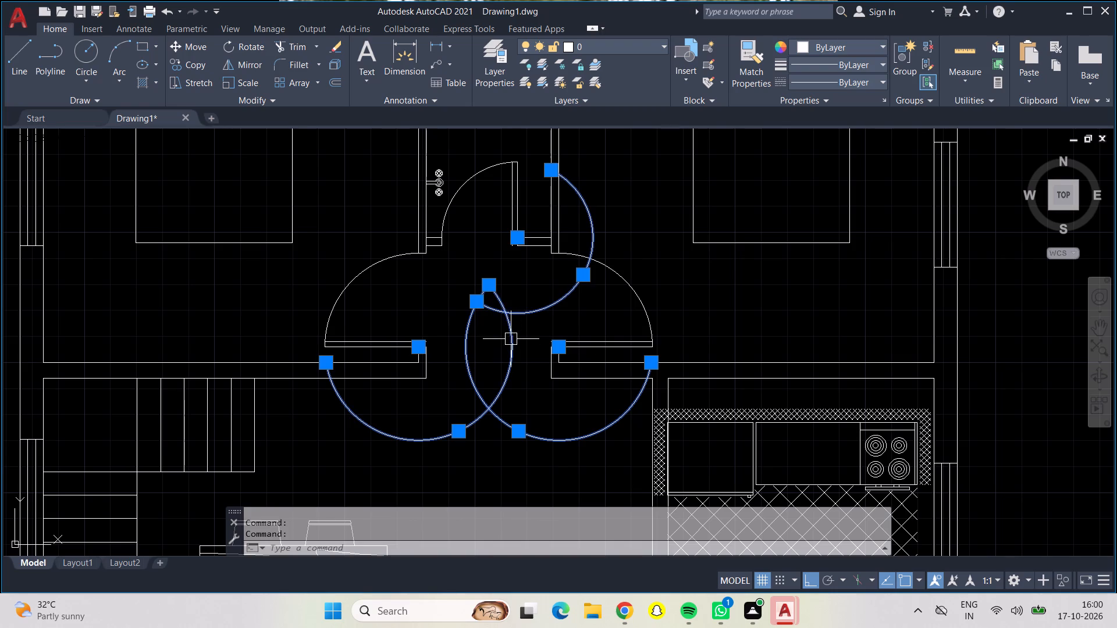
key(Delete)
scroll(516, 329, down, 1)
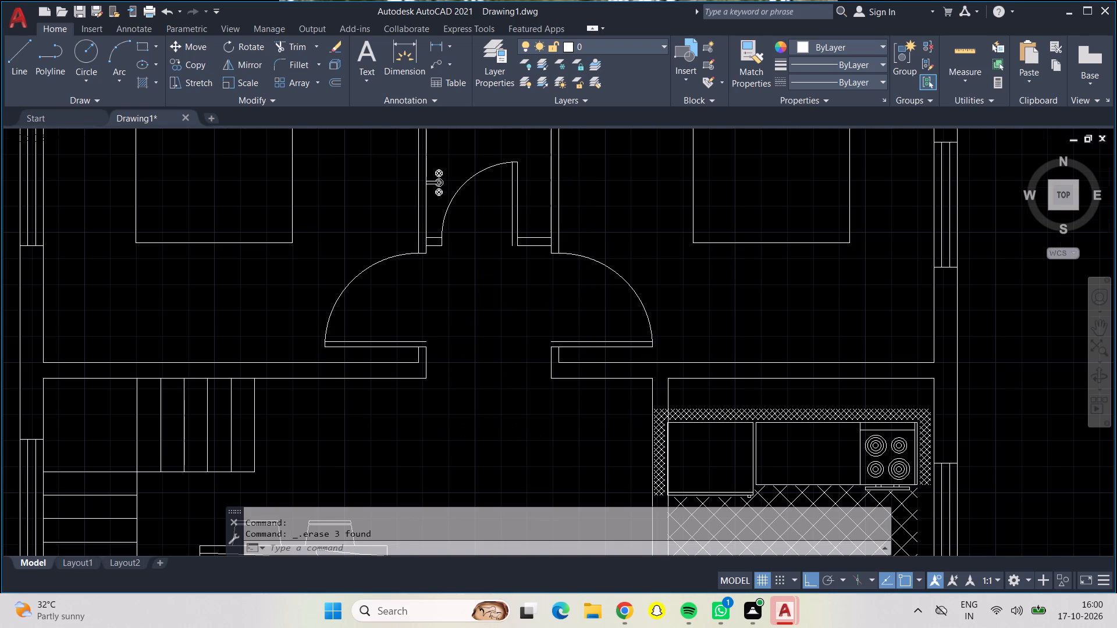
Examine the whole floor plan, from the bedrooms down to the front boundary wall, to check the finished door swings.
middle_drag(506, 303, 506, 371)
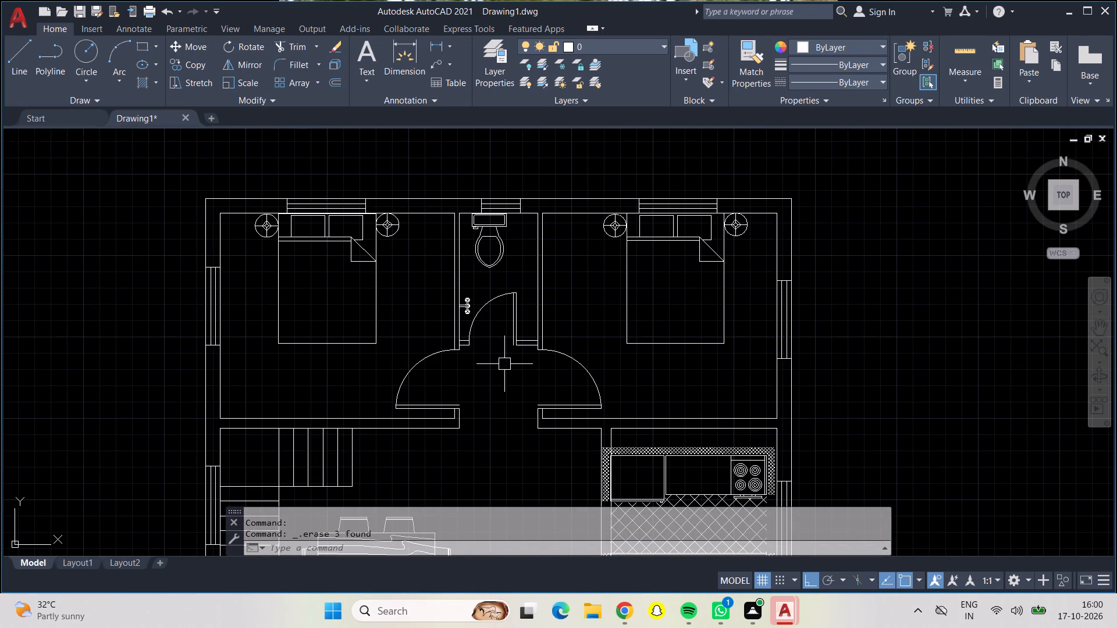
middle_drag(504, 363, 500, 338)
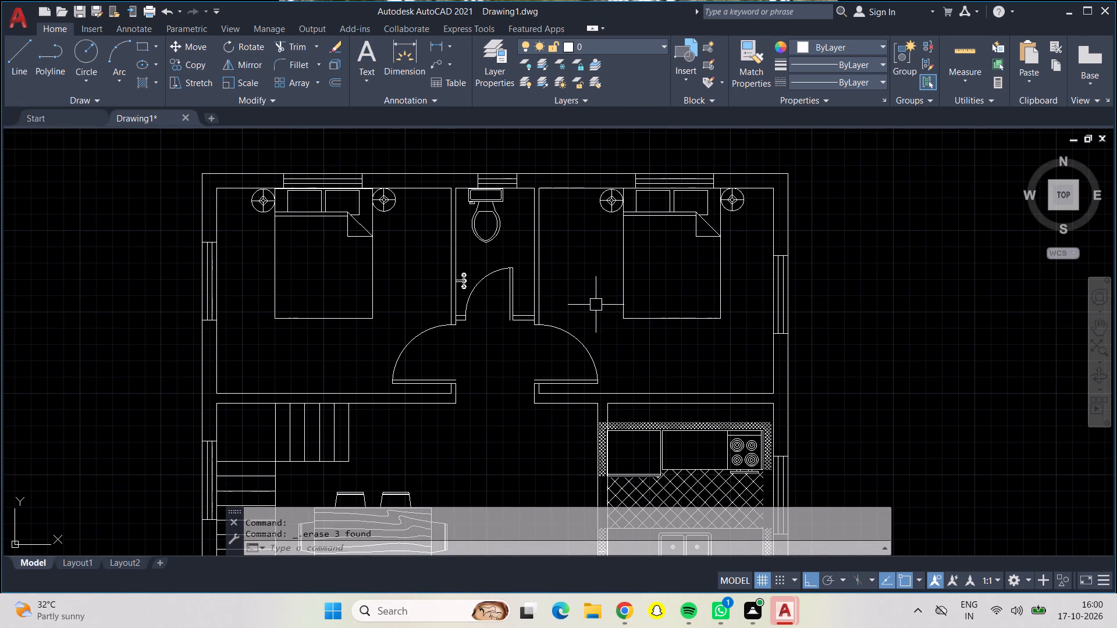
middle_drag(596, 302, 593, 231)
middle_drag(479, 354, 481, 354)
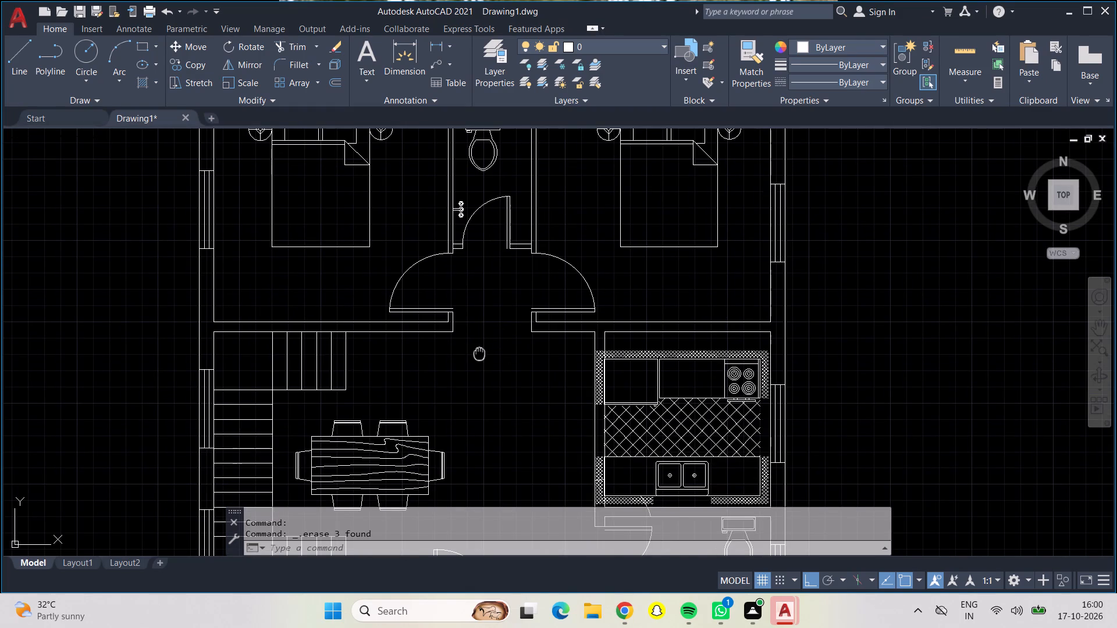
middle_drag(481, 354, 497, 237)
middle_drag(504, 320, 515, 211)
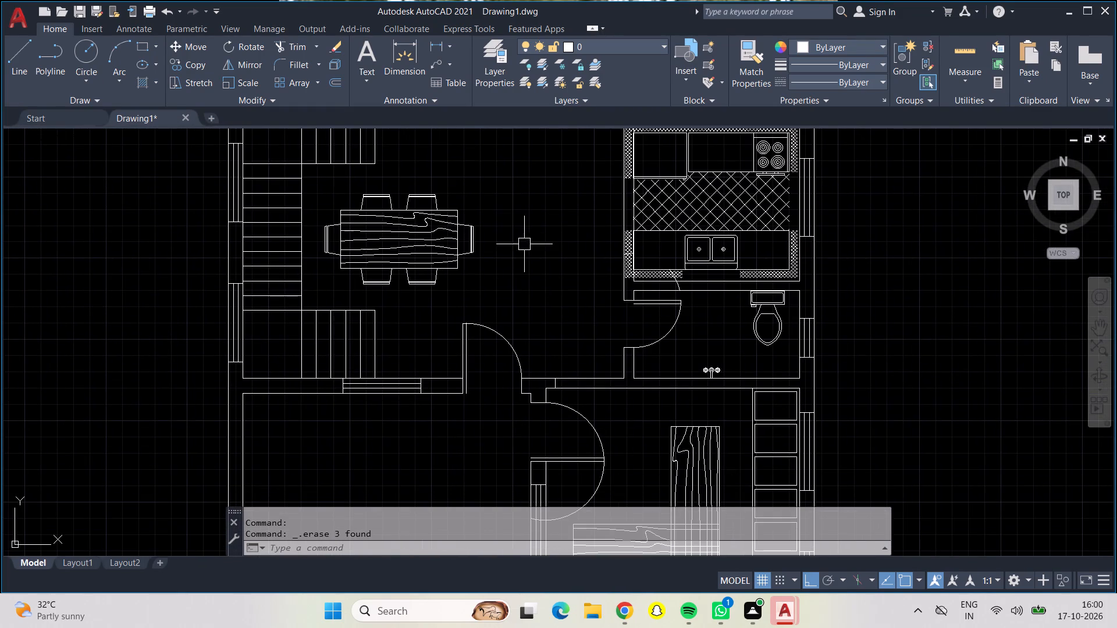
scroll(525, 252, down, 1)
middle_drag(530, 264, 540, 301)
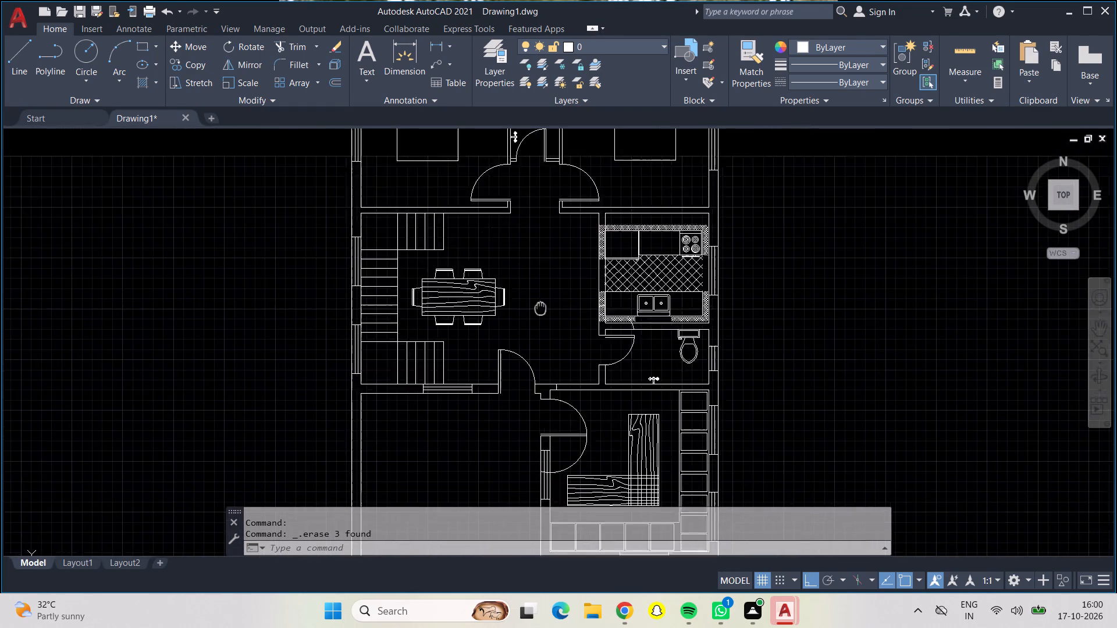
middle_drag(540, 301, 542, 202)
middle_drag(480, 355, 546, 259)
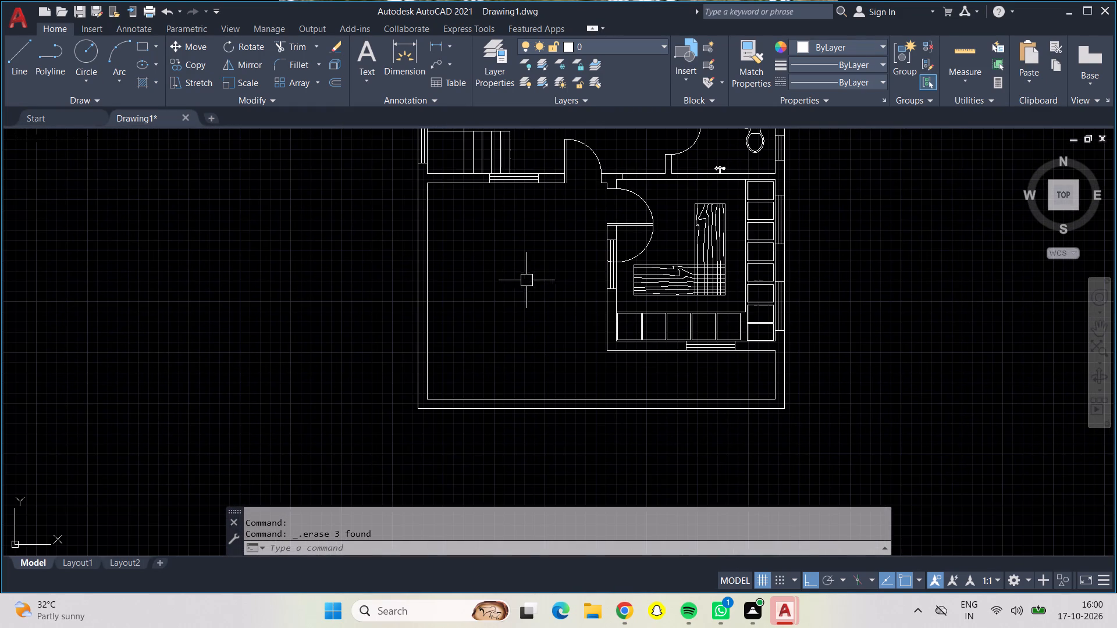
scroll(526, 280, up, 1)
scroll(526, 285, down, 1)
scroll(526, 285, up, 1)
scroll(535, 275, down, 2)
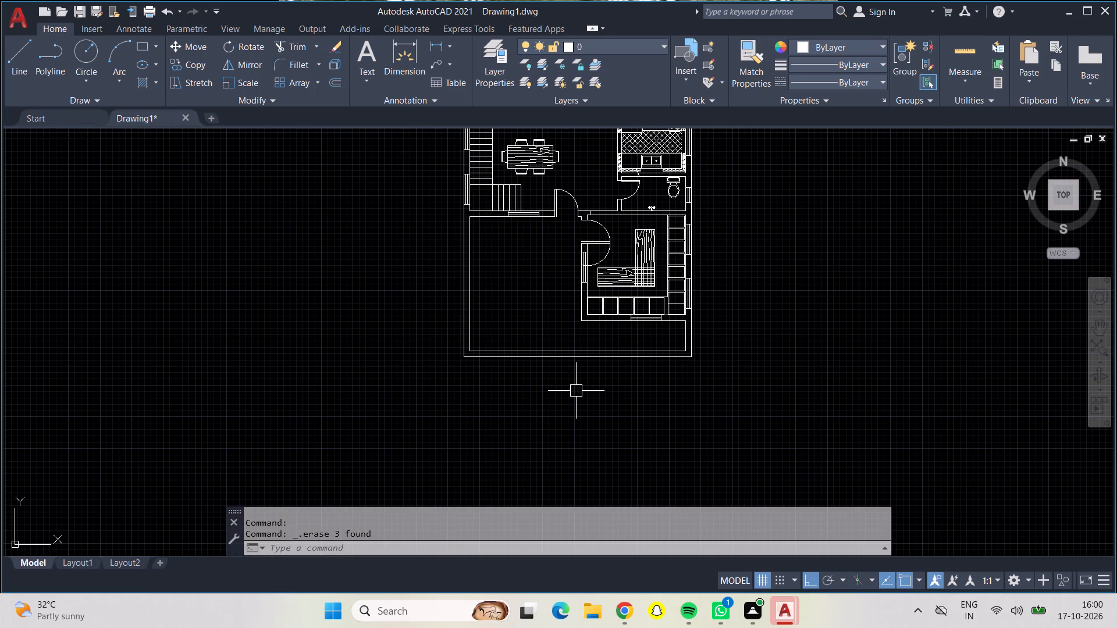
middle_drag(575, 389, 588, 515)
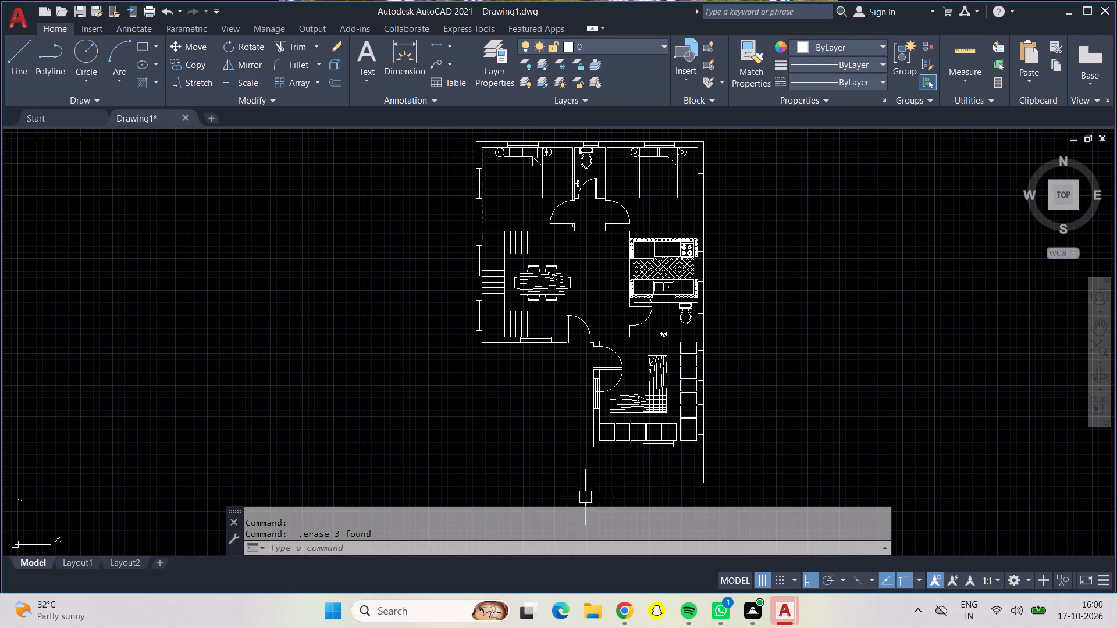
middle_drag(588, 281, 538, 358)
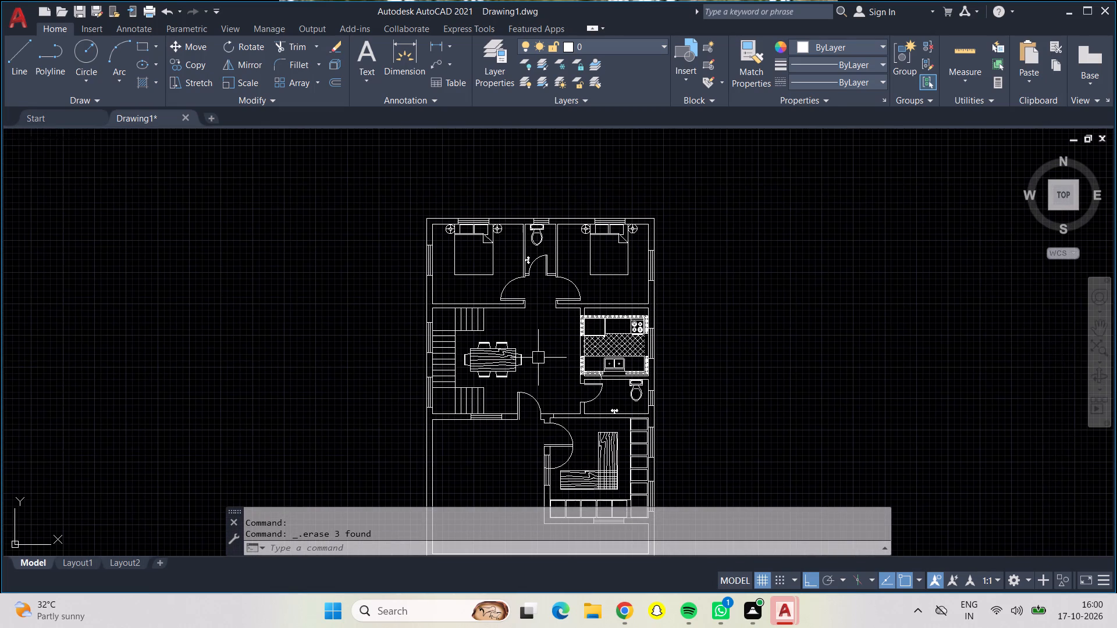
key(Escape)
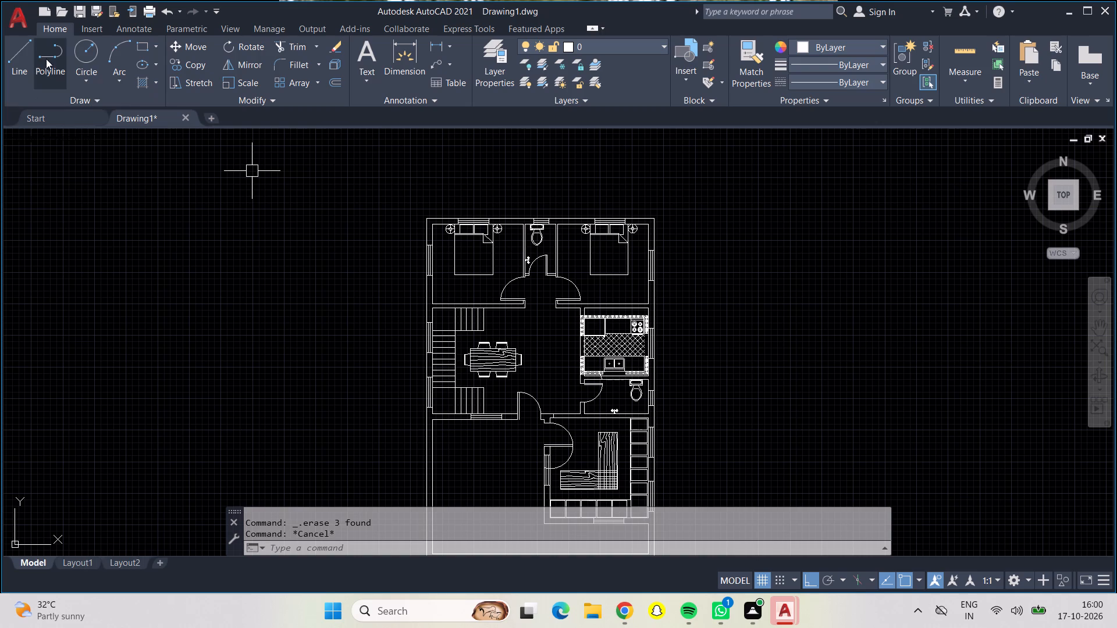
Dimension the house's overall width between the top outer wall corners, placing the dimension line 2' outside the wall.
click(399, 43)
scroll(429, 216, up, 1)
scroll(429, 216, down, 1)
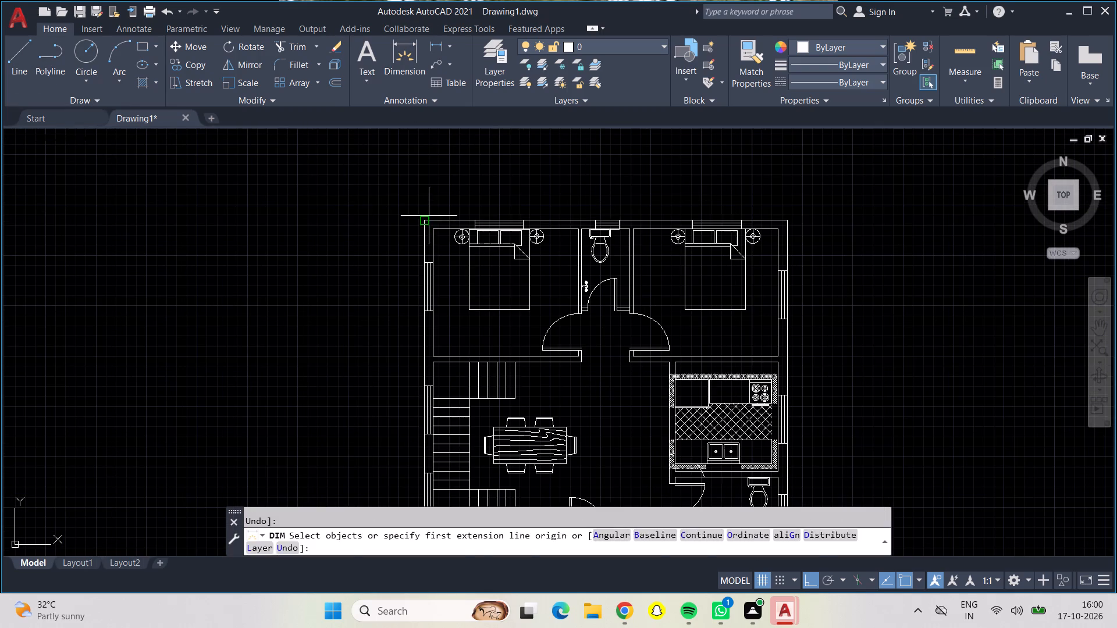
scroll(429, 216, up, 1)
click(422, 220)
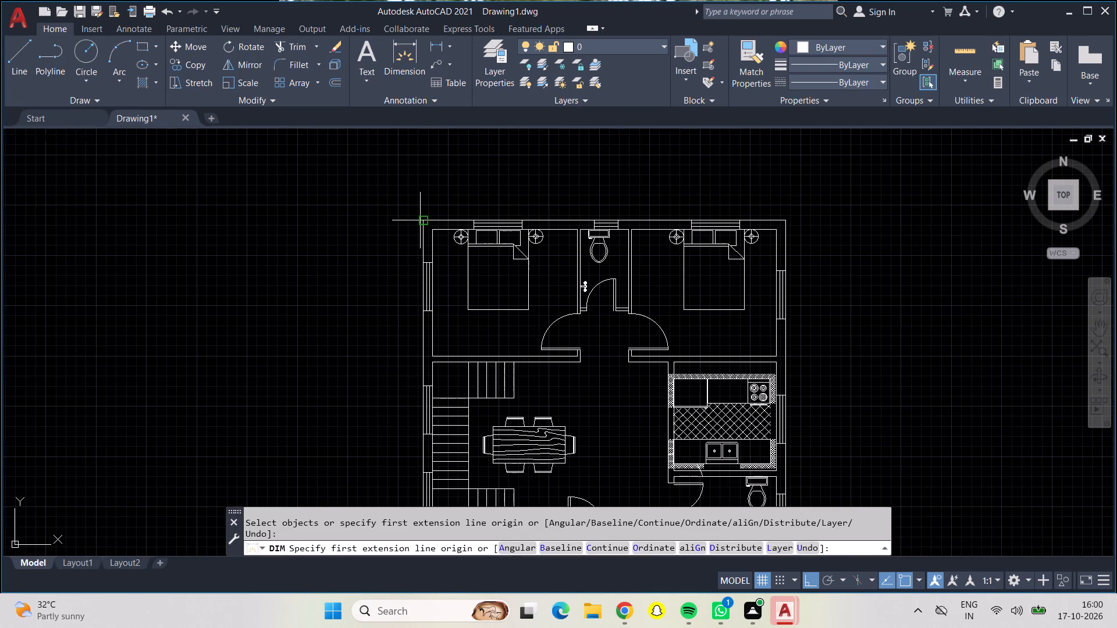
click(784, 220)
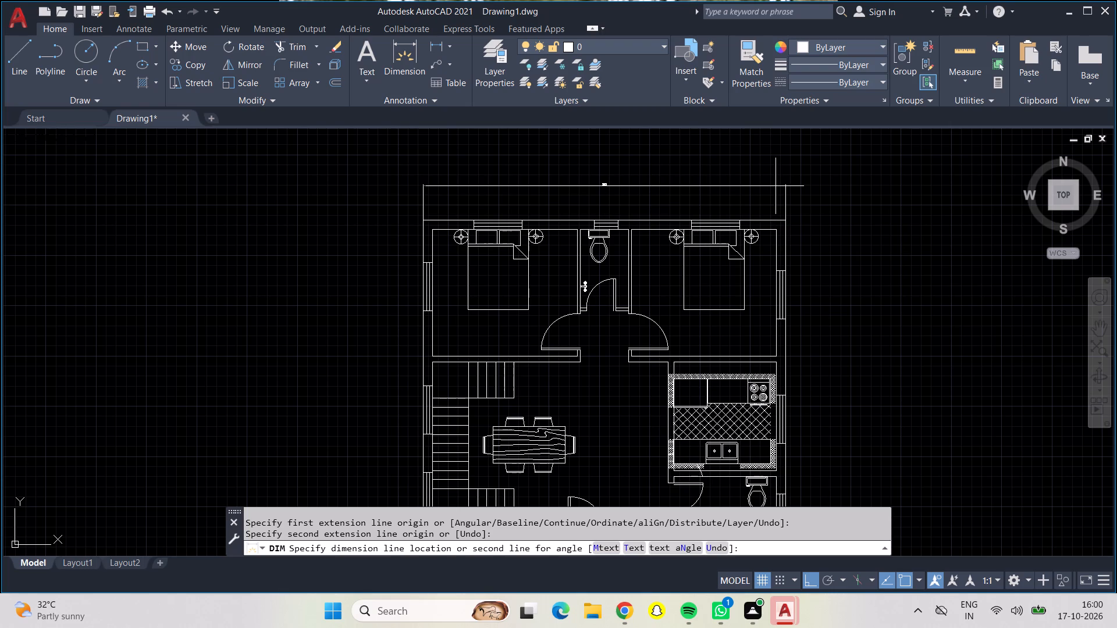
text(2')
key(Return)
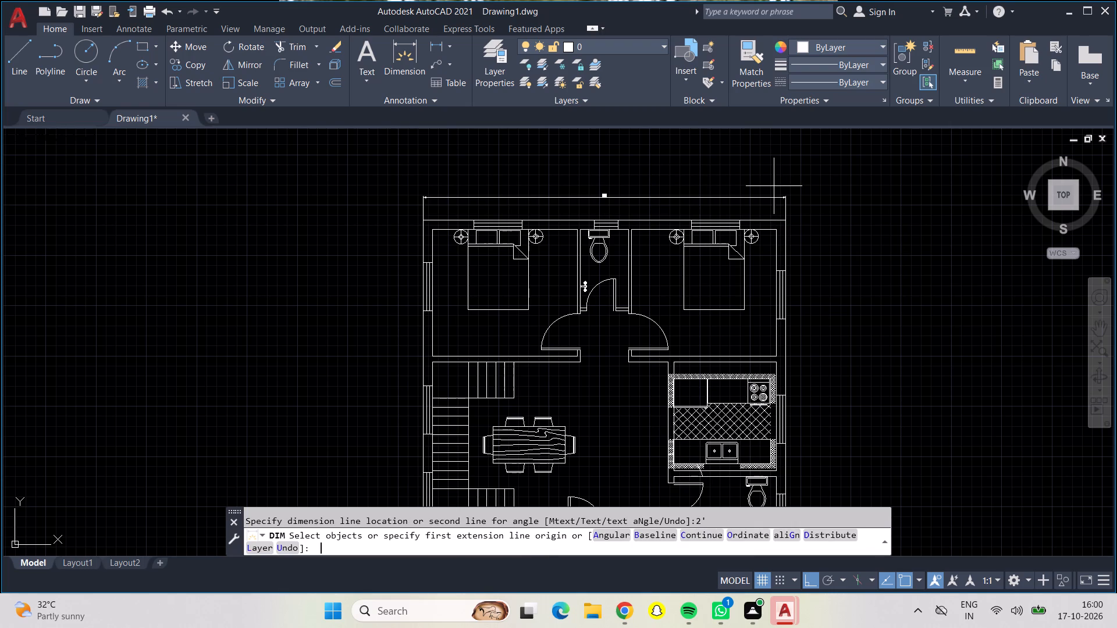
Dimension the house's overall length between the right outer wall corners, placing the dimension line 2' outside the wall.
click(783, 219)
middle_drag(851, 312, 762, 84)
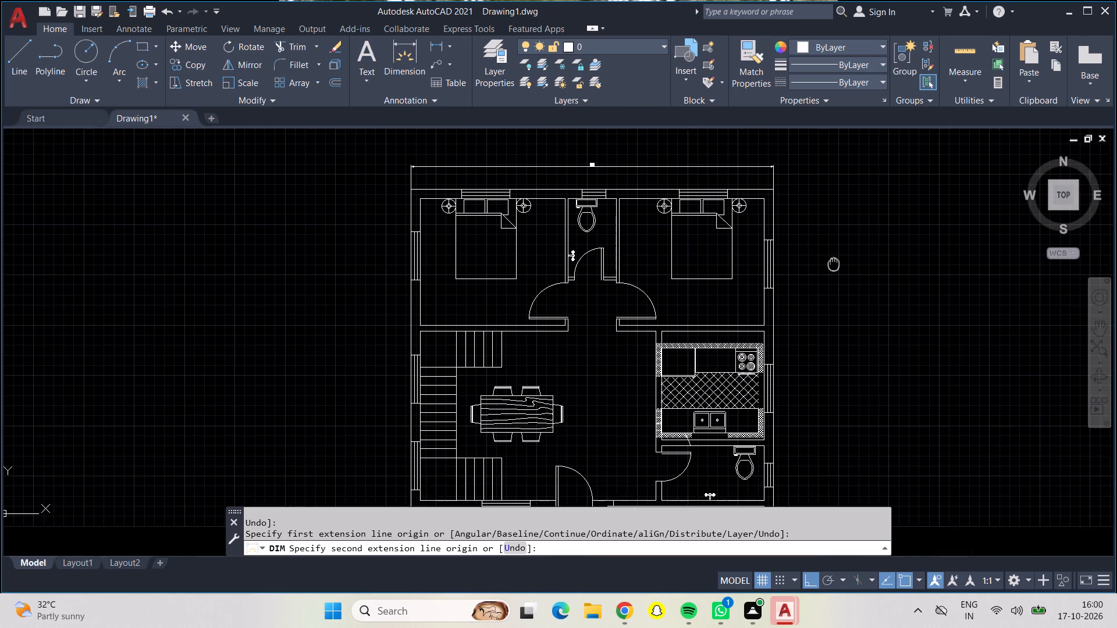
middle_drag(762, 84, 759, 77)
scroll(762, 87, down, 1)
scroll(766, 283, up, 1)
scroll(764, 315, down, 1)
middle_drag(763, 318, 709, 189)
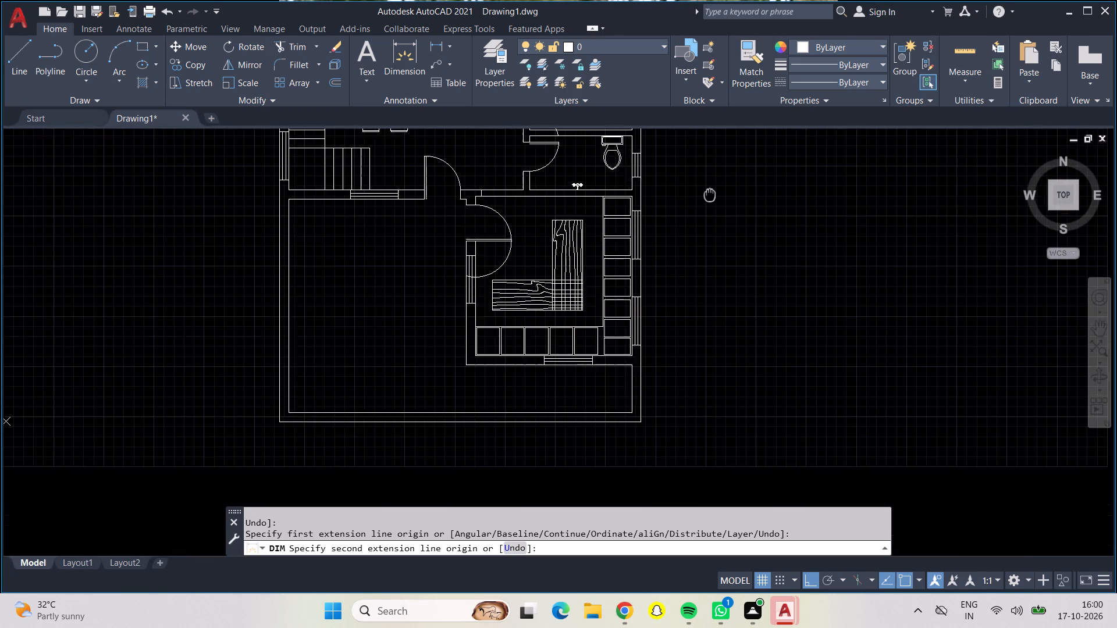
middle_drag(709, 189, 707, 173)
click(636, 395)
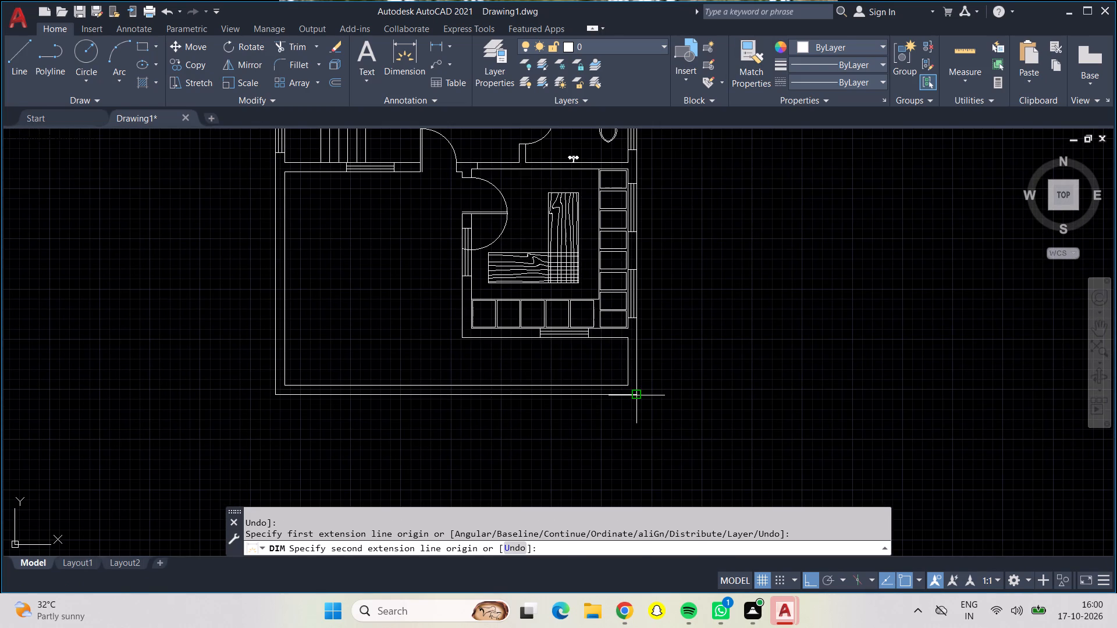
text(2')
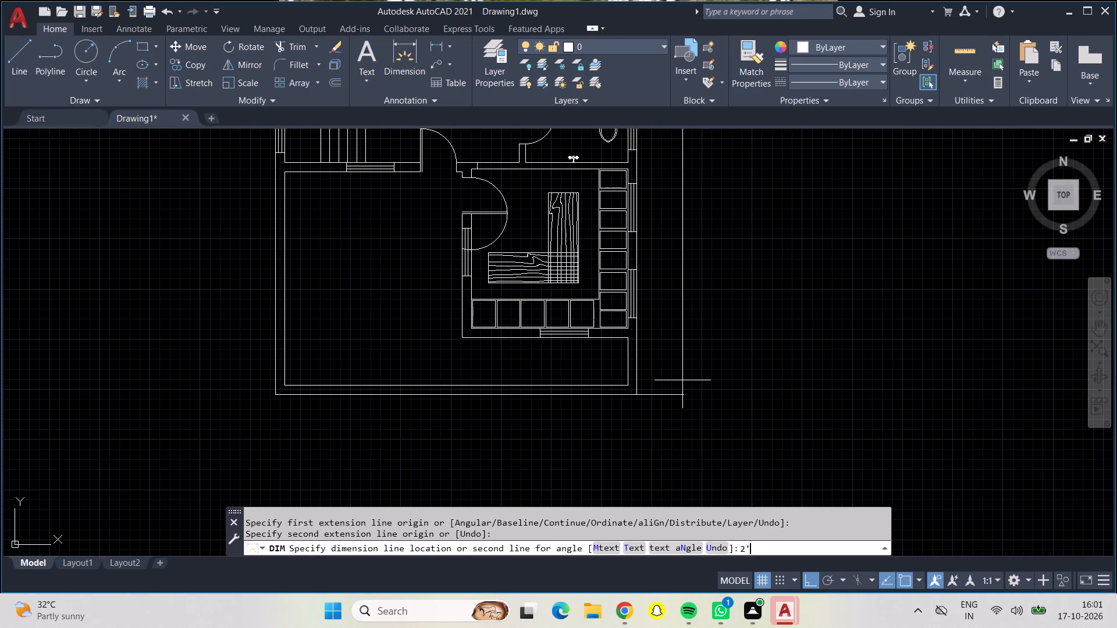
key(Return)
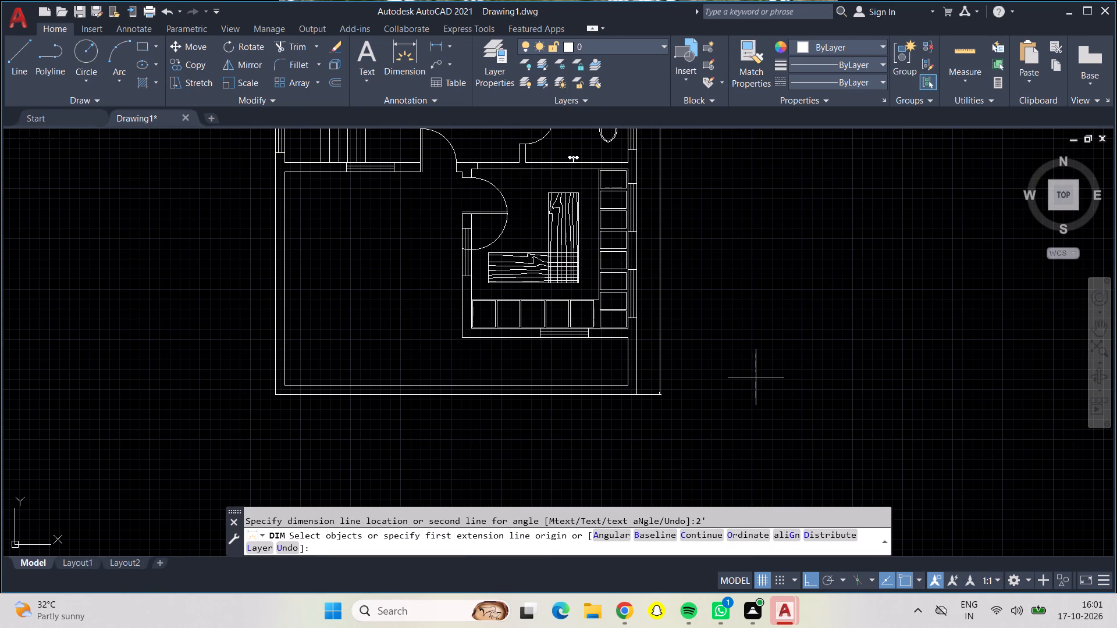
key(Return)
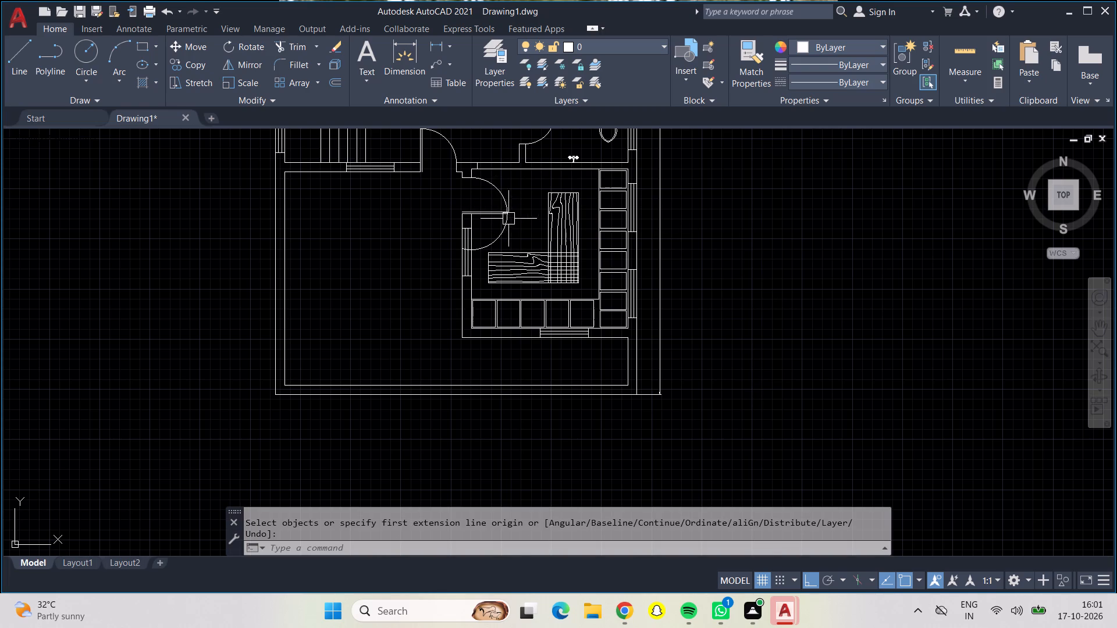
Trim the swing circle below the leaf of the door to the room with the wood-grain tables, keeping the upper quarter arc.
middle_drag(527, 231, 562, 416)
middle_drag(440, 374, 456, 262)
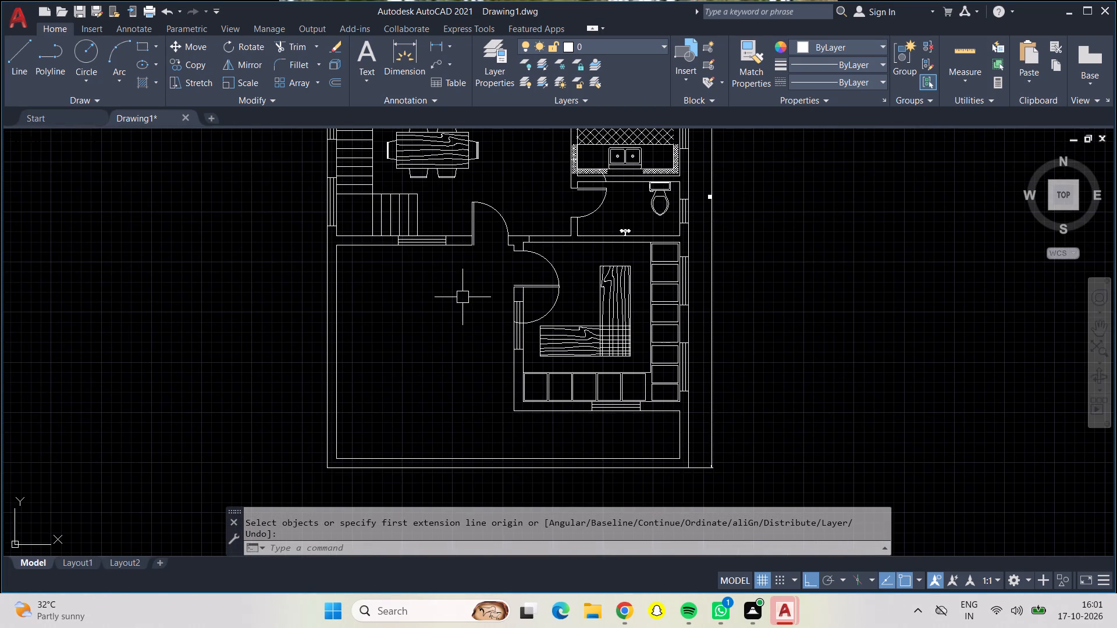
middle_drag(463, 297, 466, 334)
click(290, 41)
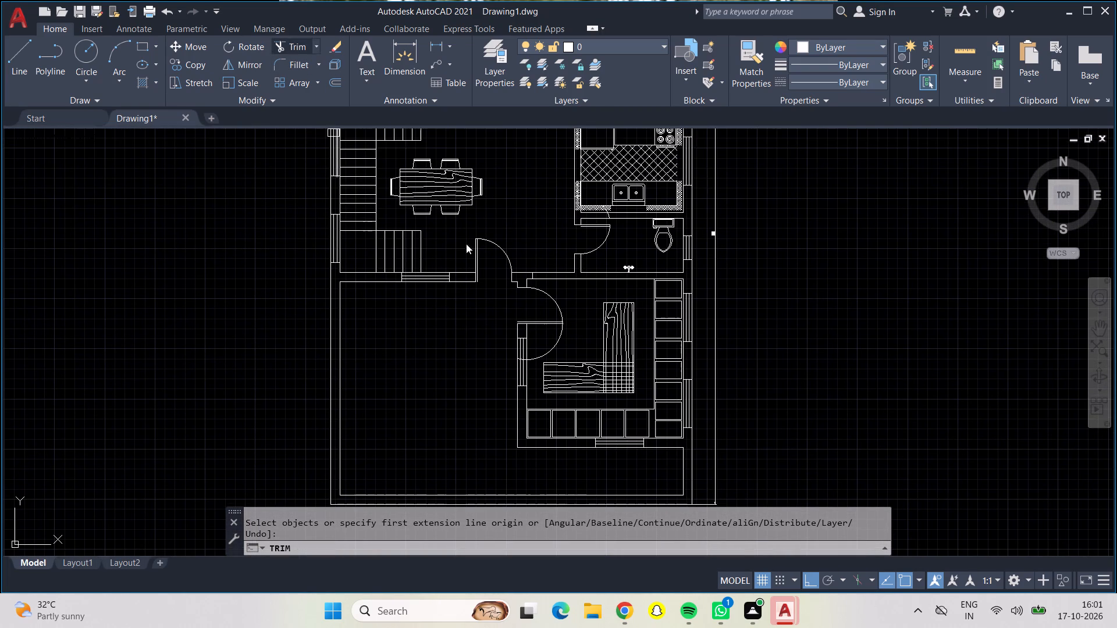
scroll(561, 336, up, 1)
scroll(561, 336, down, 1)
scroll(561, 336, up, 1)
scroll(547, 330, down, 1)
scroll(547, 330, up, 2)
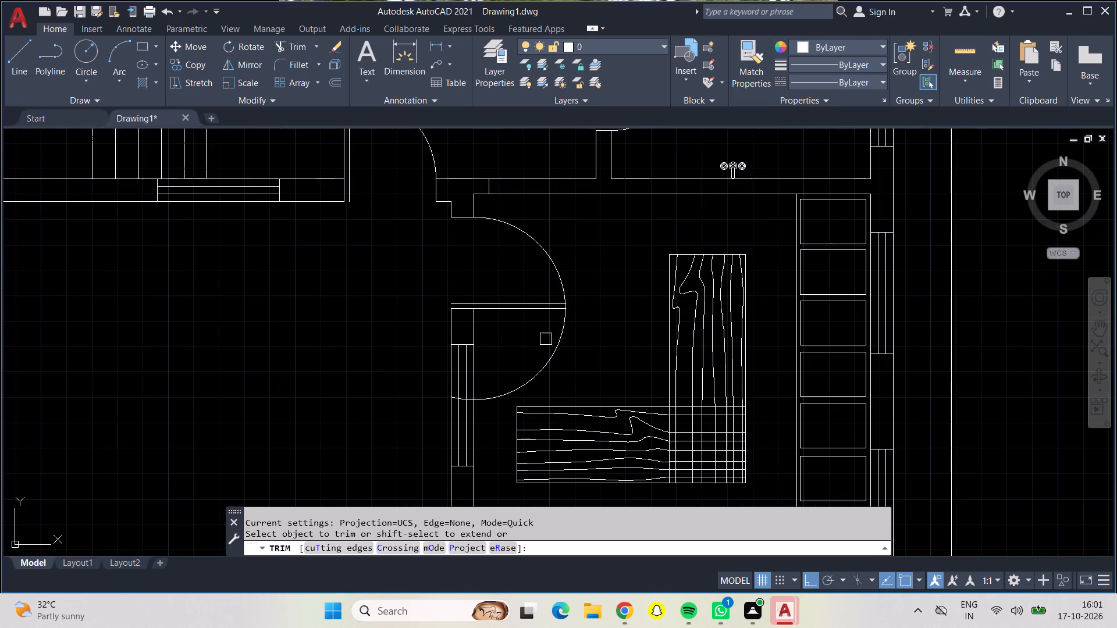
click(560, 344)
Trim away the three leftover arc pieces of that door's swing circle crossing the window in the wall below it.
middle_drag(534, 344, 558, 261)
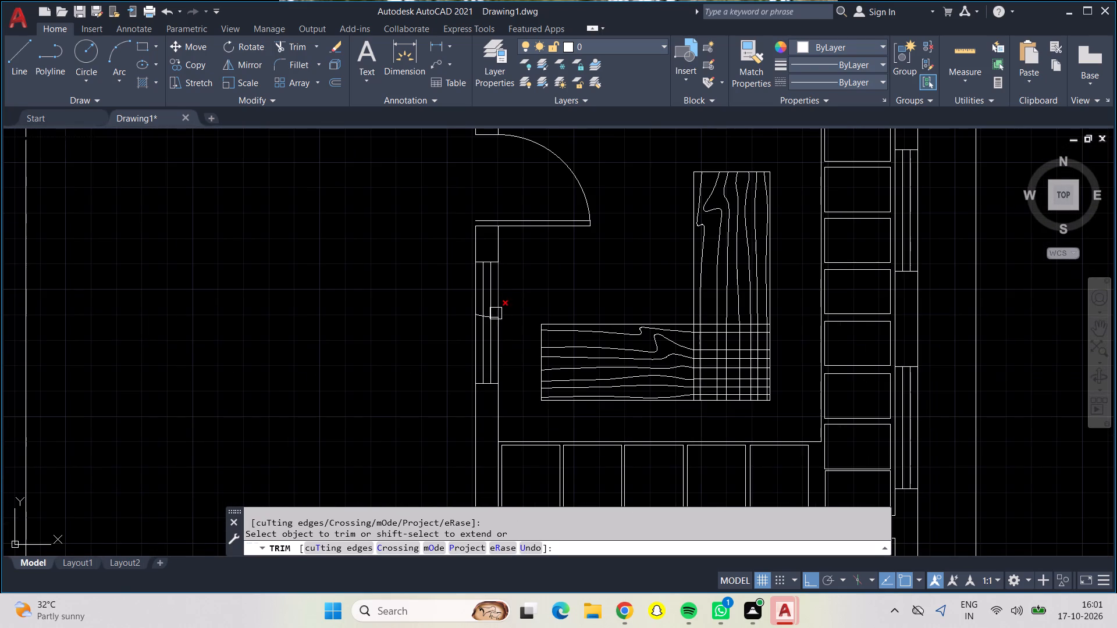
scroll(486, 327, up, 6)
middle_drag(483, 249, 521, 423)
drag(521, 237, 522, 373)
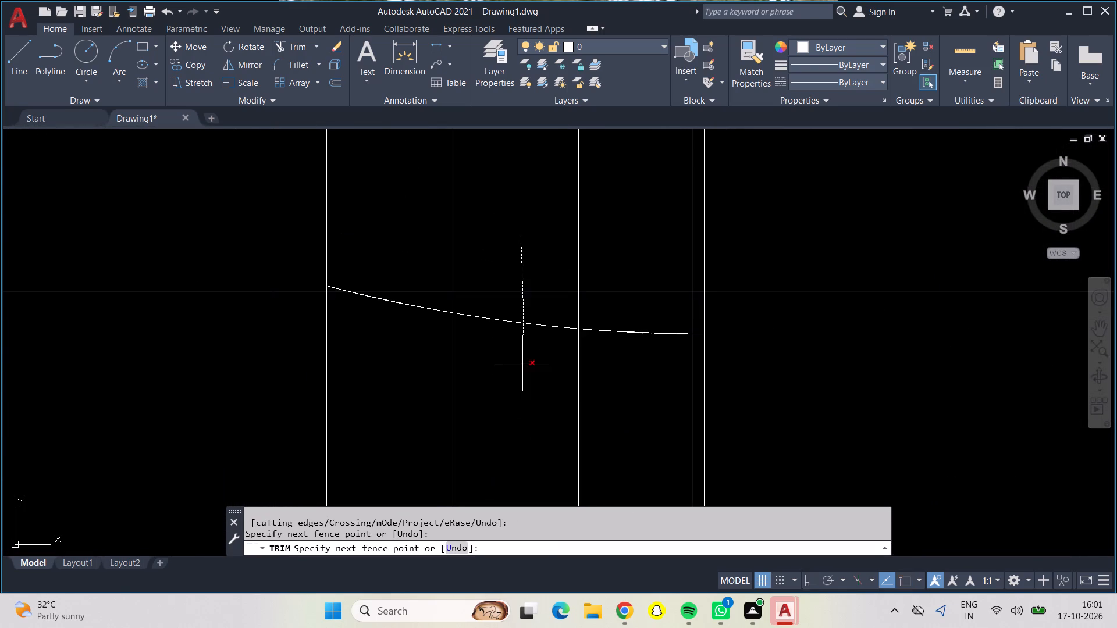
drag(522, 373, 522, 377)
drag(370, 255, 389, 404)
drag(657, 274, 649, 364)
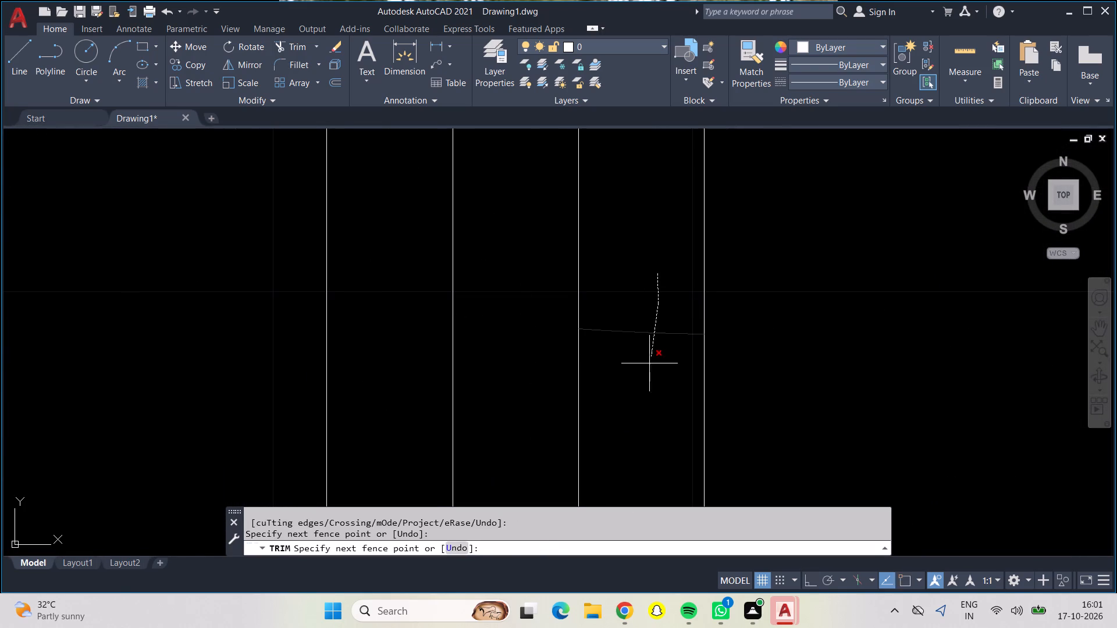
drag(649, 364, 649, 365)
scroll(646, 355, down, 5)
middle_drag(467, 348, 476, 415)
scroll(475, 409, down, 2)
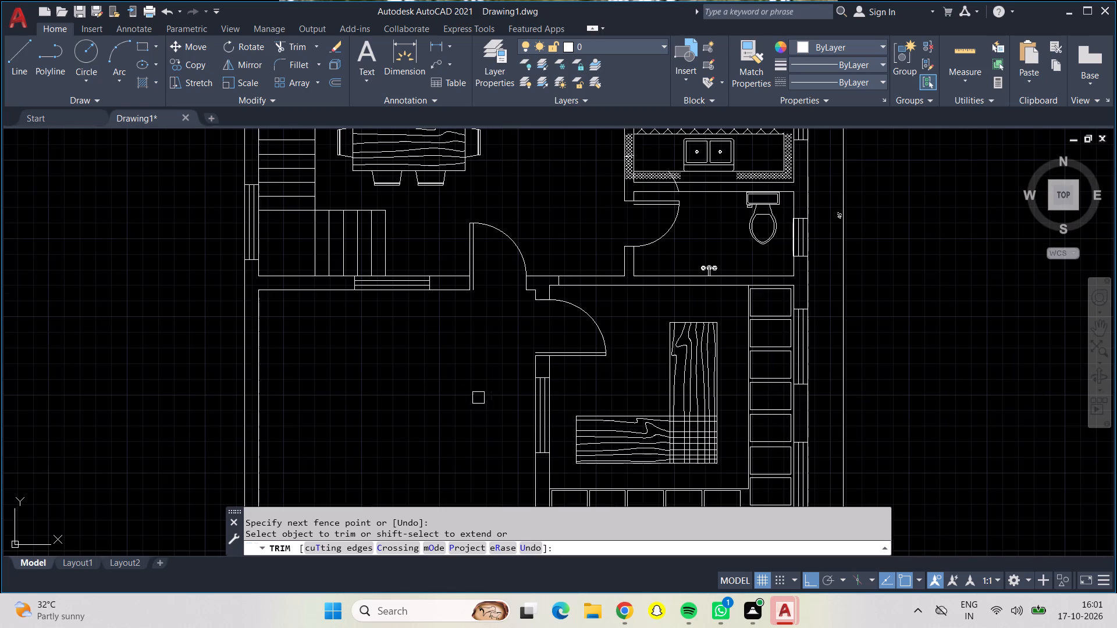
middle_drag(489, 333, 462, 466)
scroll(485, 370, down, 1)
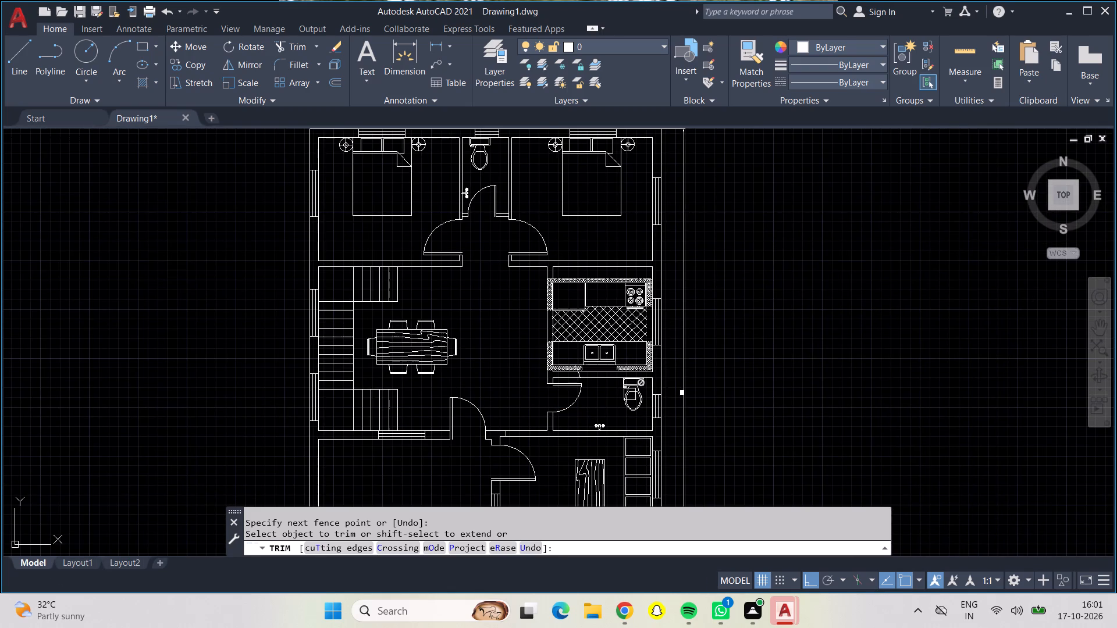
scroll(726, 338, down, 1)
middle_drag(726, 338, 733, 493)
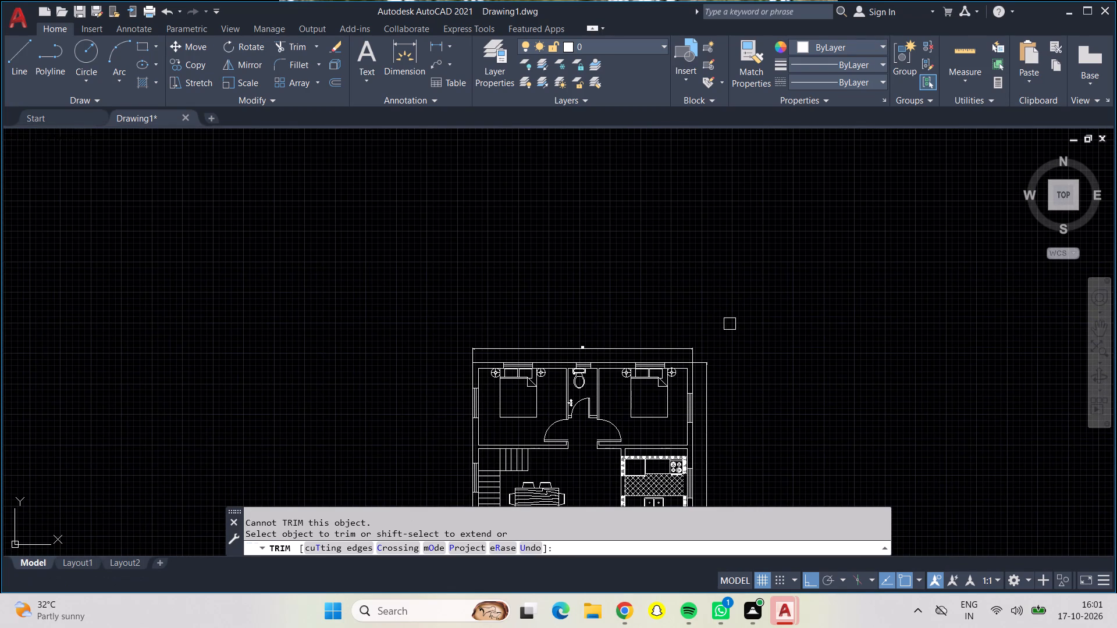
key(Escape)
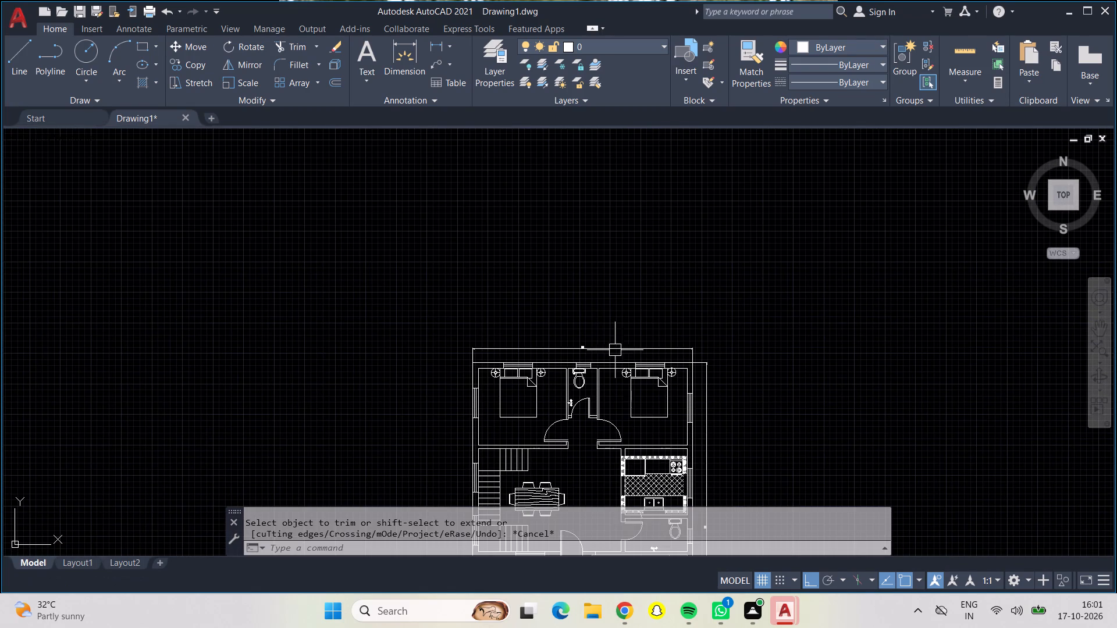
Replace the text of the overall width dimension above the house with 30 at a text height of 9".
scroll(595, 373, up, 2)
scroll(595, 372, down, 1)
scroll(595, 372, up, 2)
scroll(562, 277, up, 4)
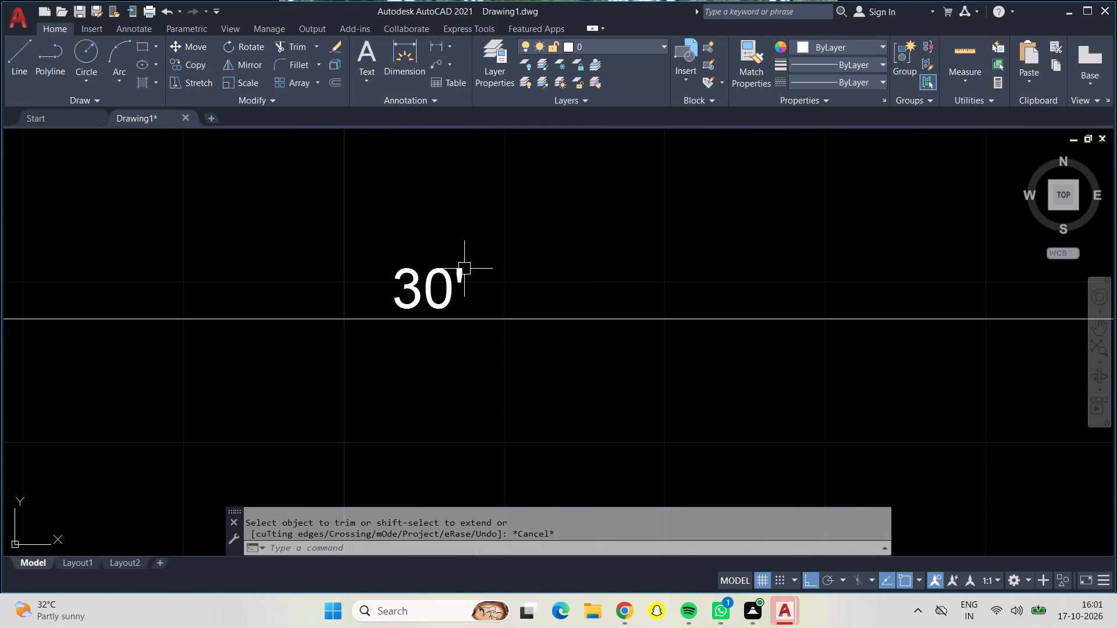
double_click(432, 276)
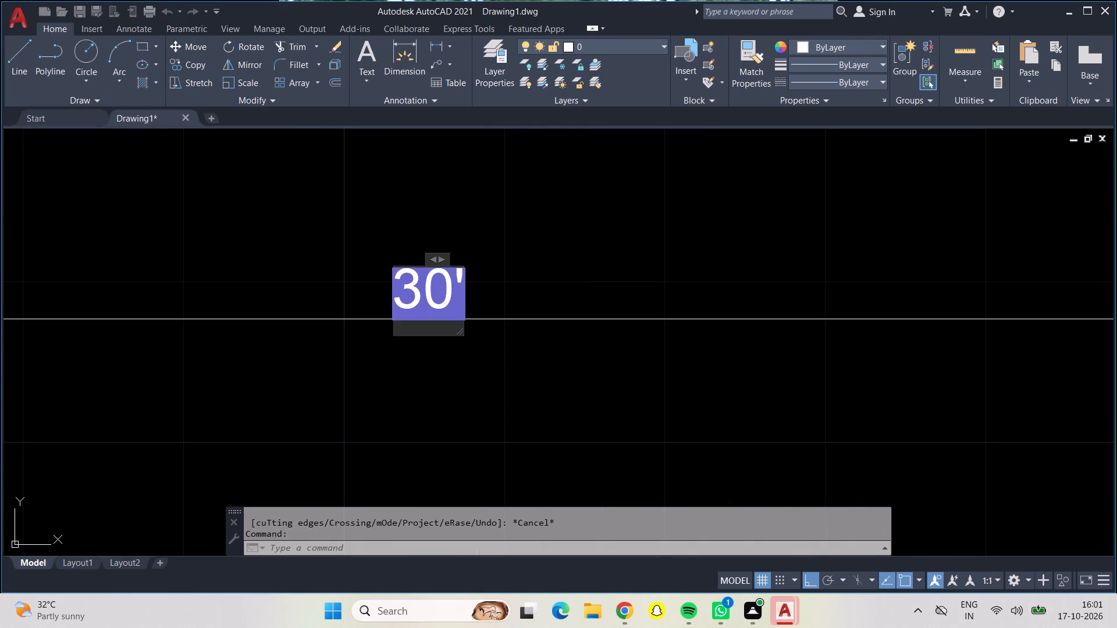
key(Delete)
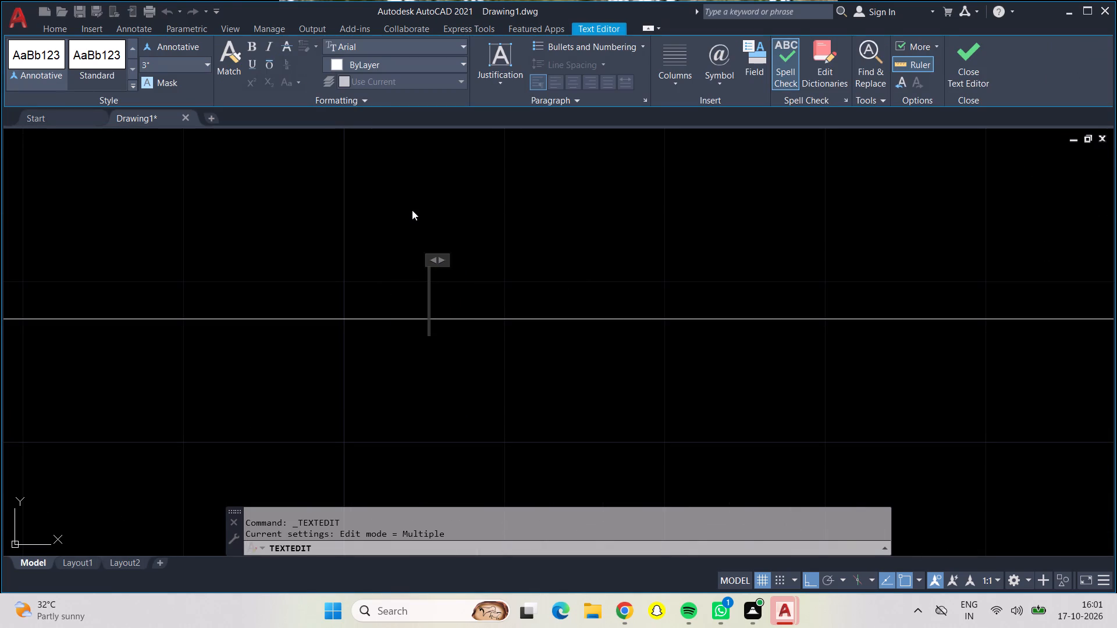
click(207, 60)
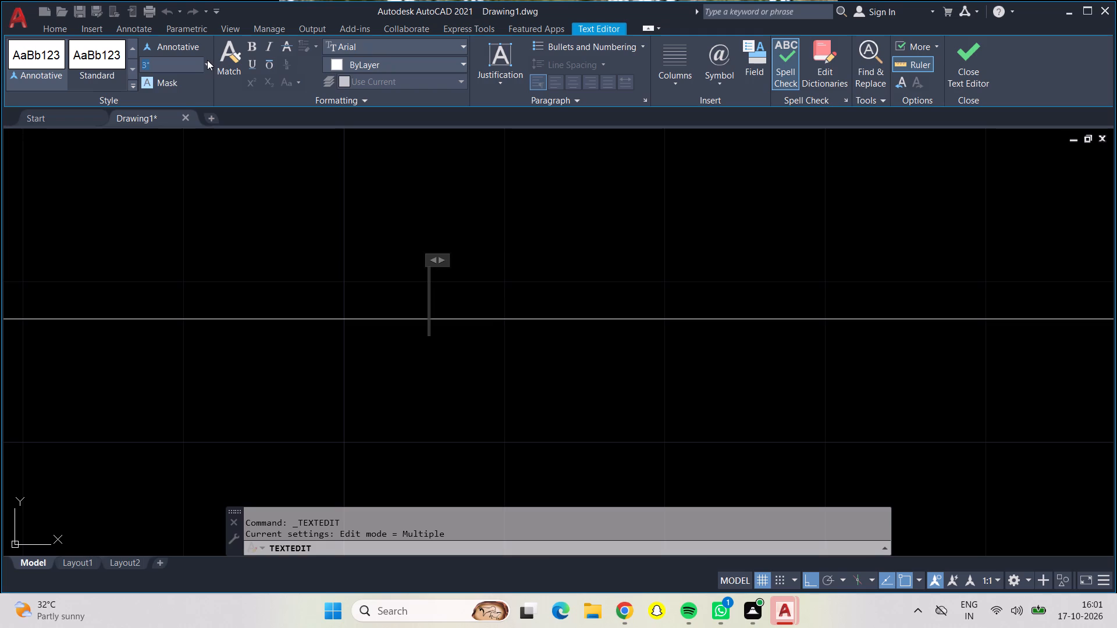
click(195, 59)
key(BackSpace)
key(3)
key(BackSpace)
key(9)
key(BackSpace)
drag(183, 40, 183, 94)
click(186, 73)
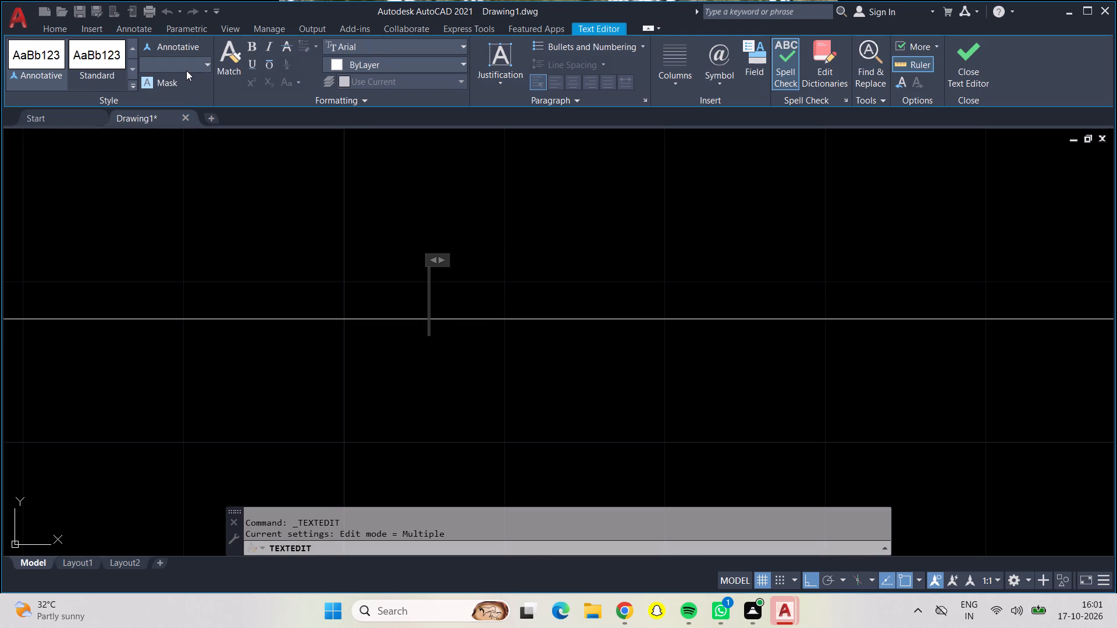
click(186, 68)
key(9)
key(shift+quotedbl)
key(Return)
scroll(492, 212, down, 1)
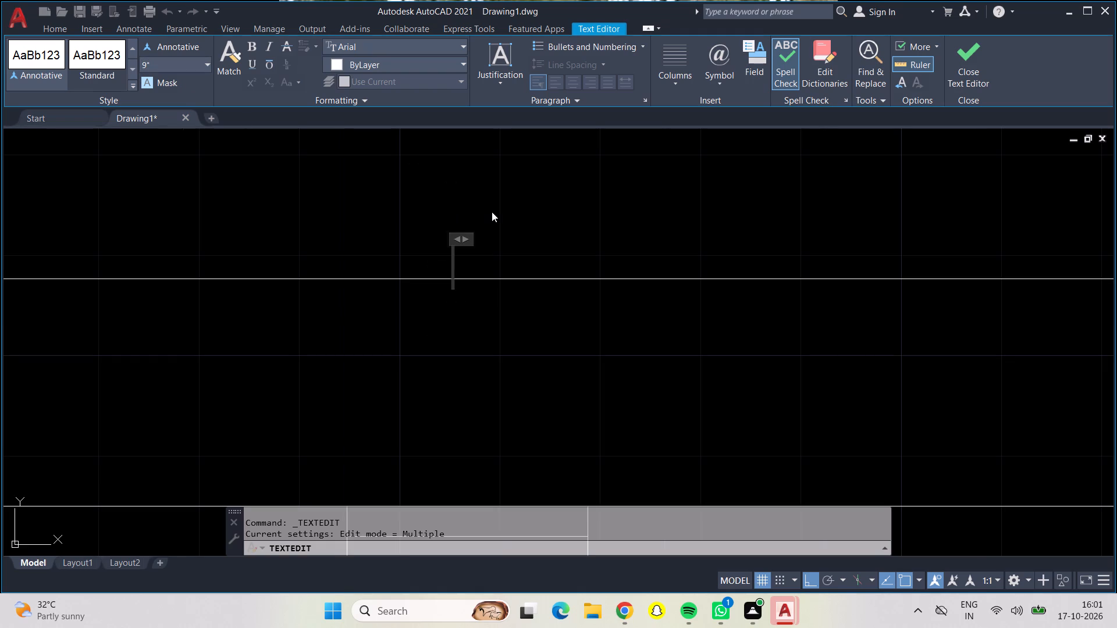
text(30)
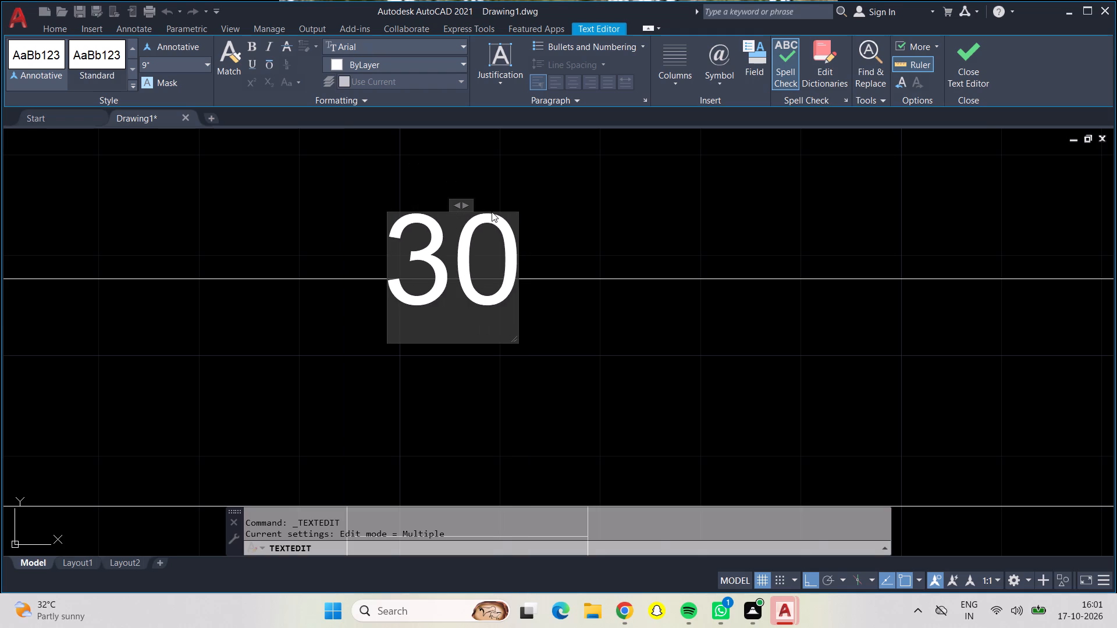
key(Return)
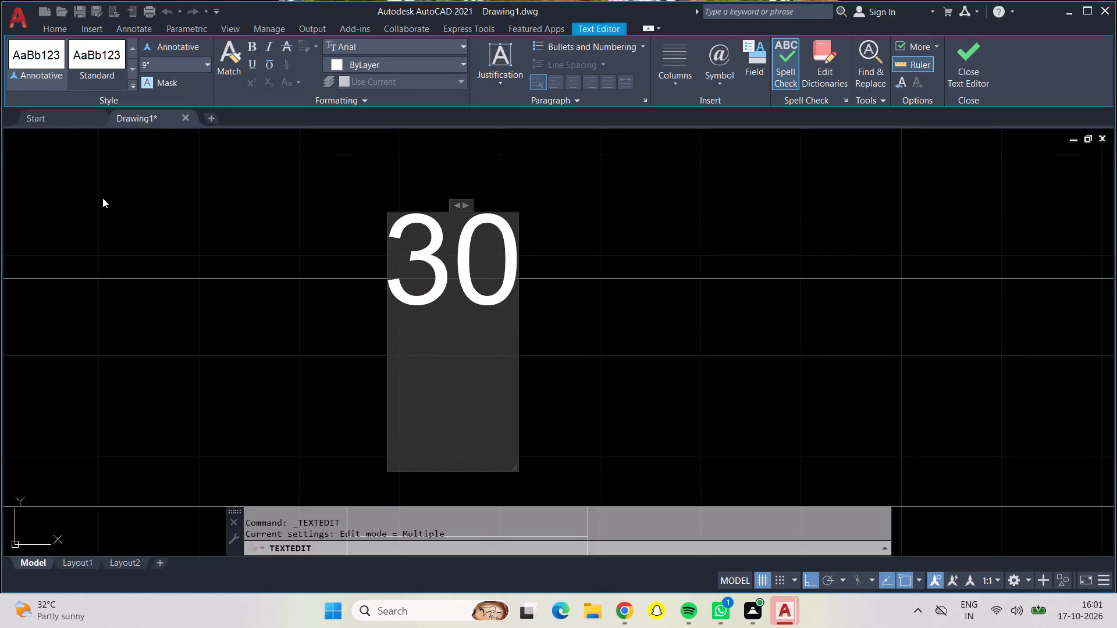
click(177, 216)
scroll(627, 157, down, 3)
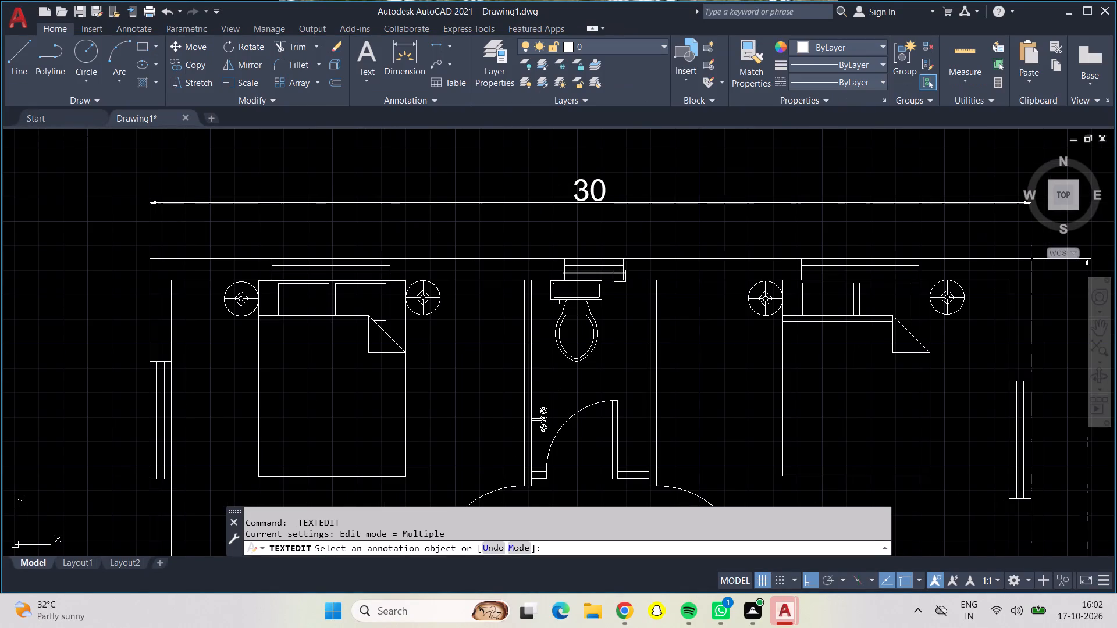
Replace the text of the overall length dimension beside the house with 45' at a text height of 9".
scroll(628, 243, down, 2)
middle_drag(674, 305, 361, 272)
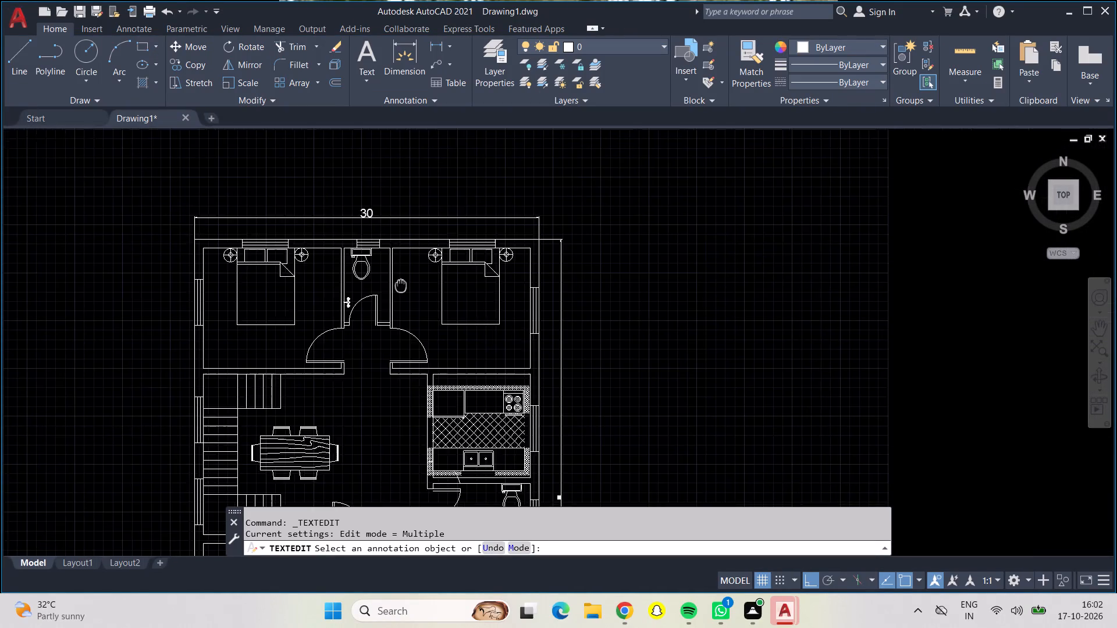
middle_drag(361, 272, 286, 208)
middle_drag(486, 419, 460, 229)
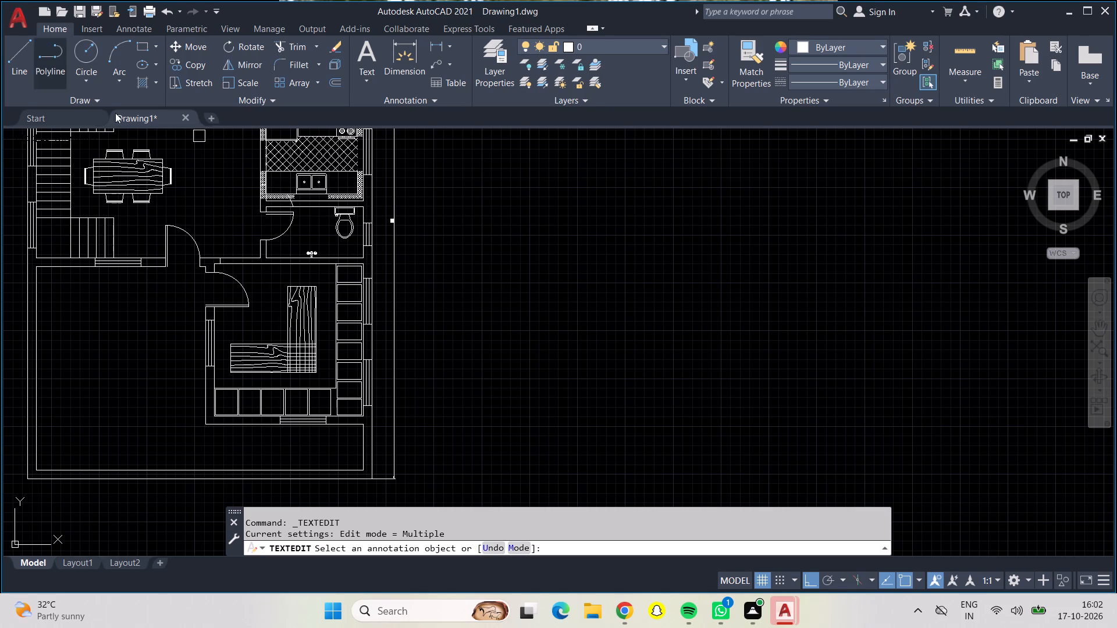
scroll(389, 227, up, 4)
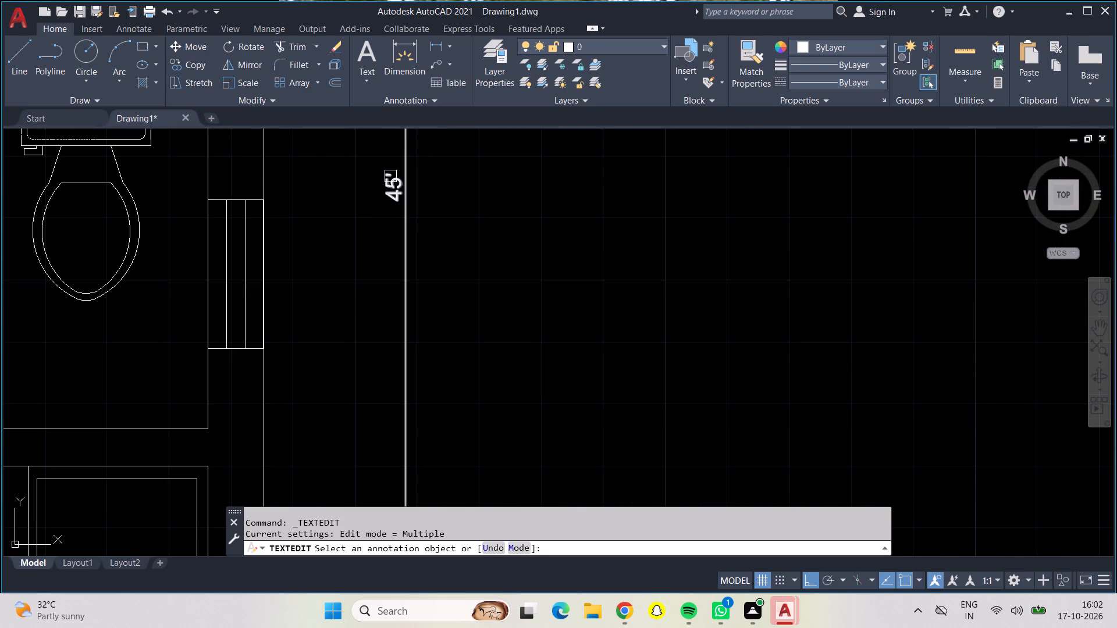
scroll(392, 177, up, 2)
scroll(392, 177, down, 1)
scroll(394, 185, up, 1)
scroll(394, 185, down, 1)
scroll(394, 185, up, 1)
scroll(394, 185, down, 1)
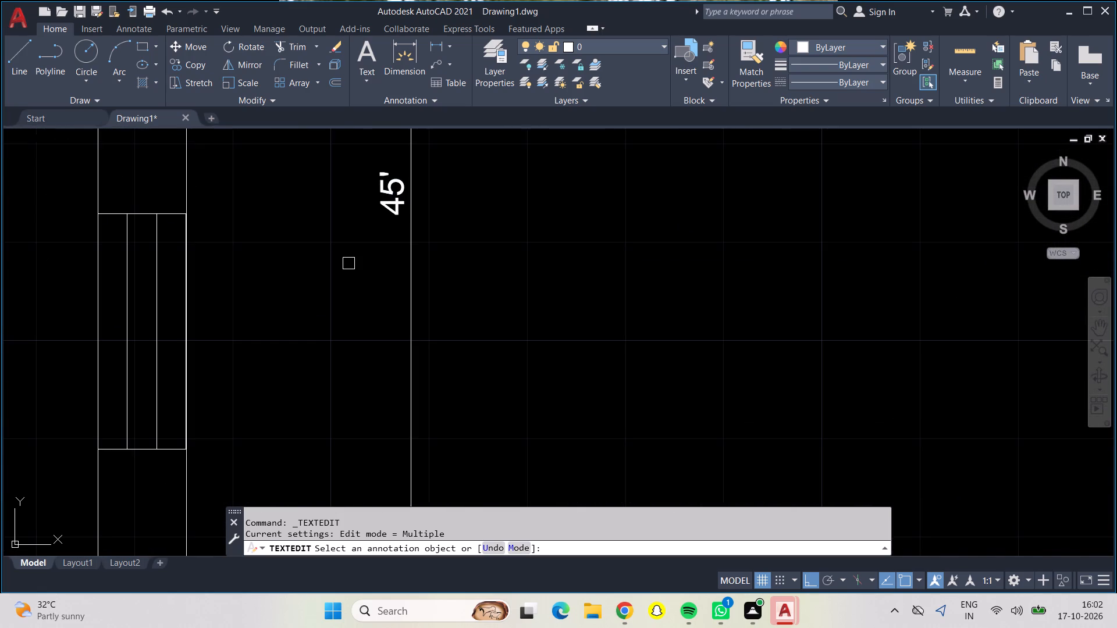
scroll(349, 258, up, 1)
scroll(349, 258, down, 1)
scroll(349, 258, up, 1)
middle_drag(372, 234, 364, 387)
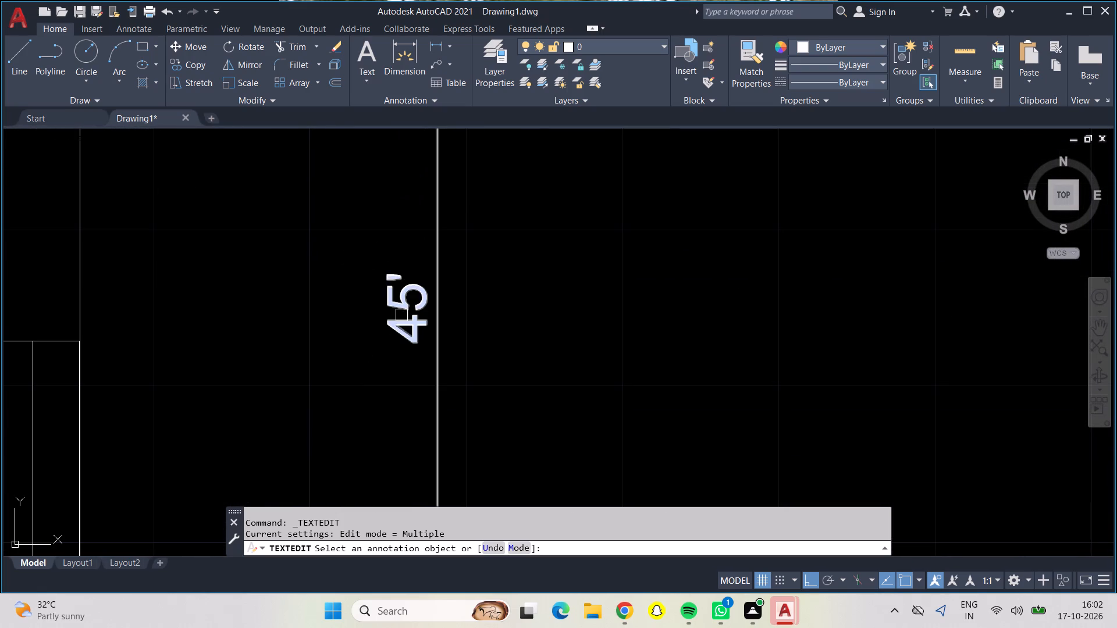
key(Escape)
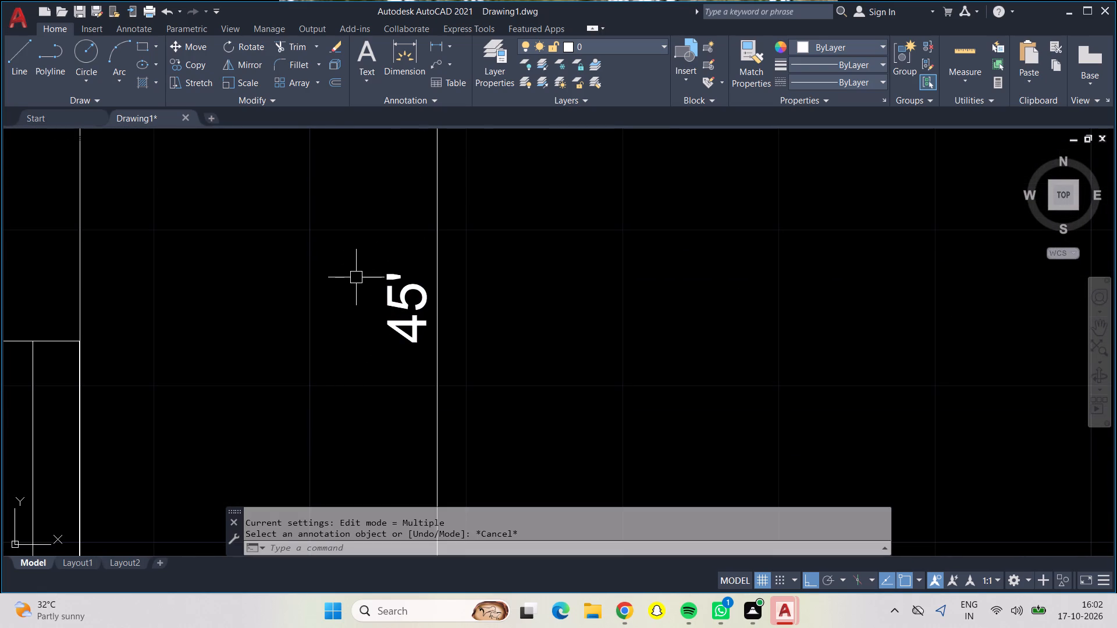
click(392, 302)
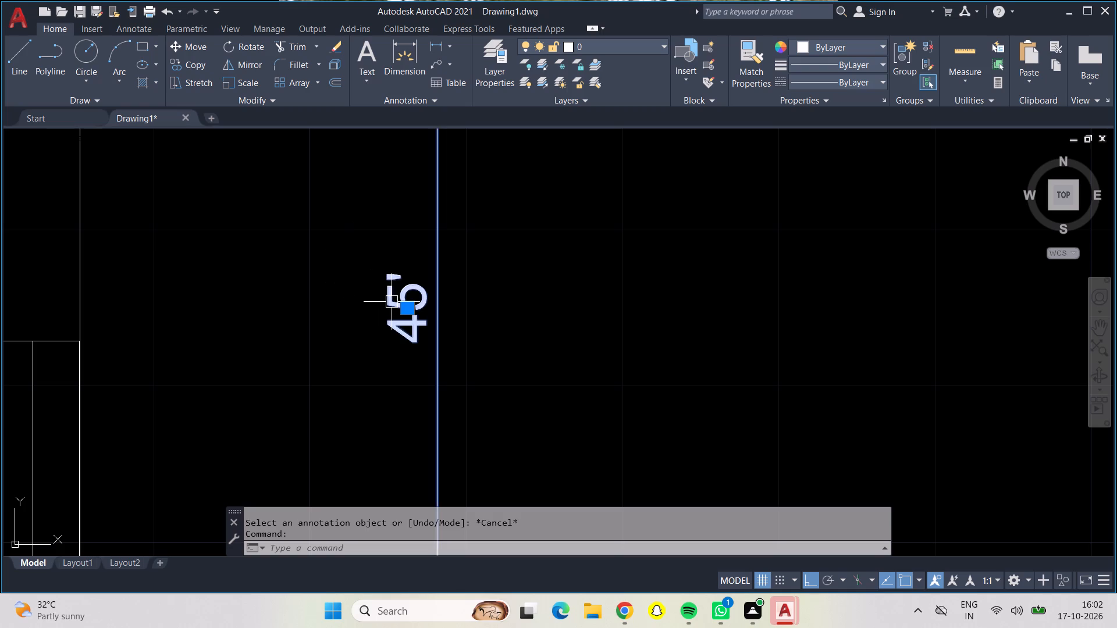
double_click(392, 302)
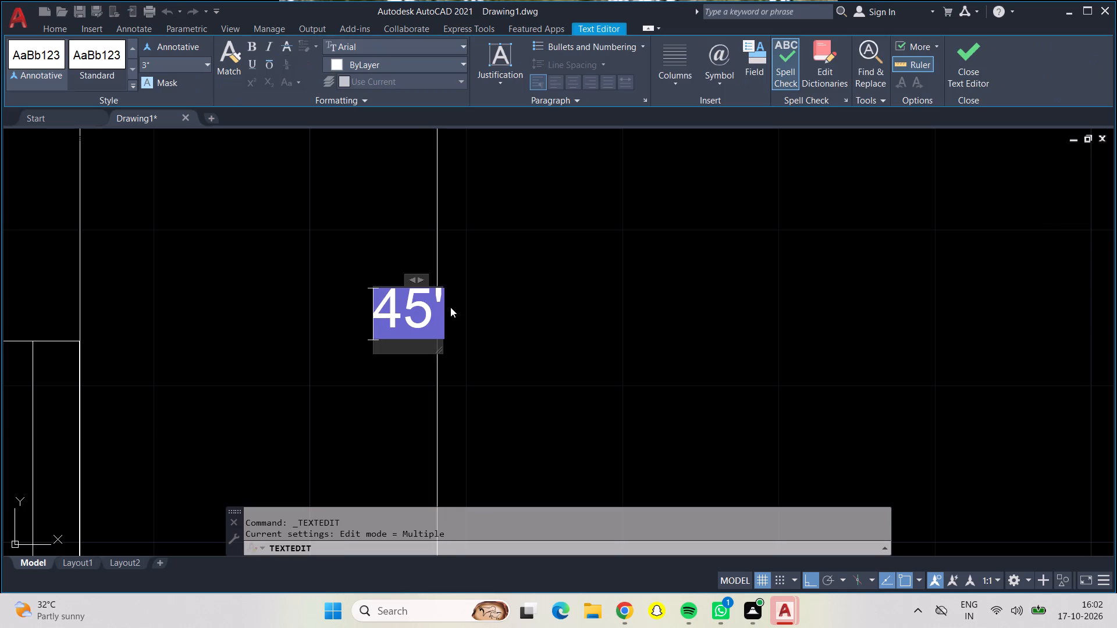
click(442, 315)
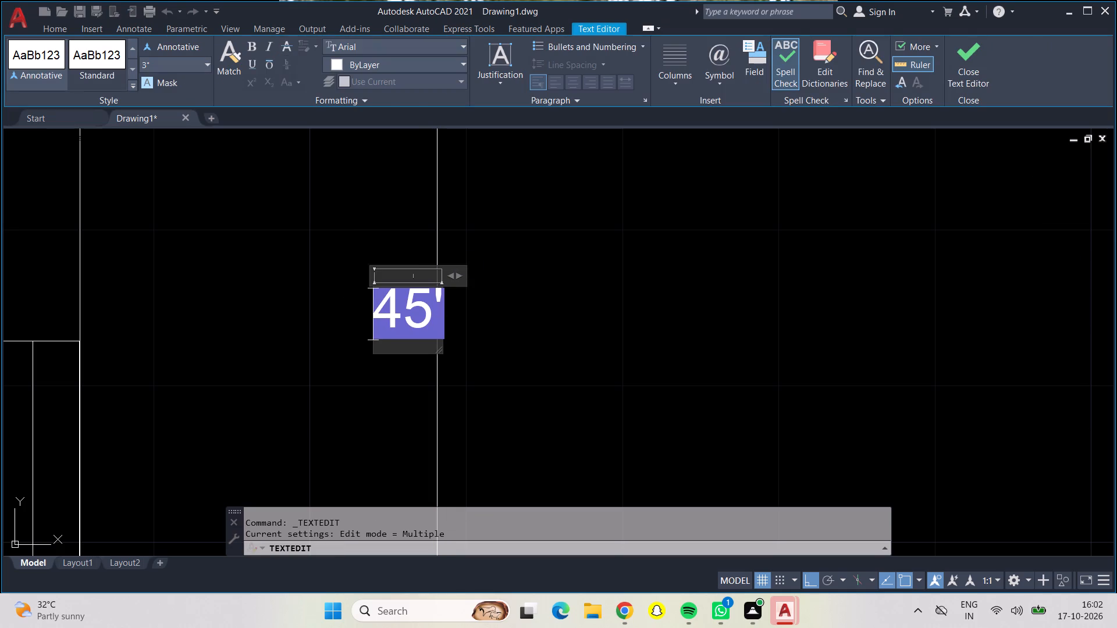
click(435, 324)
key(BackSpace)
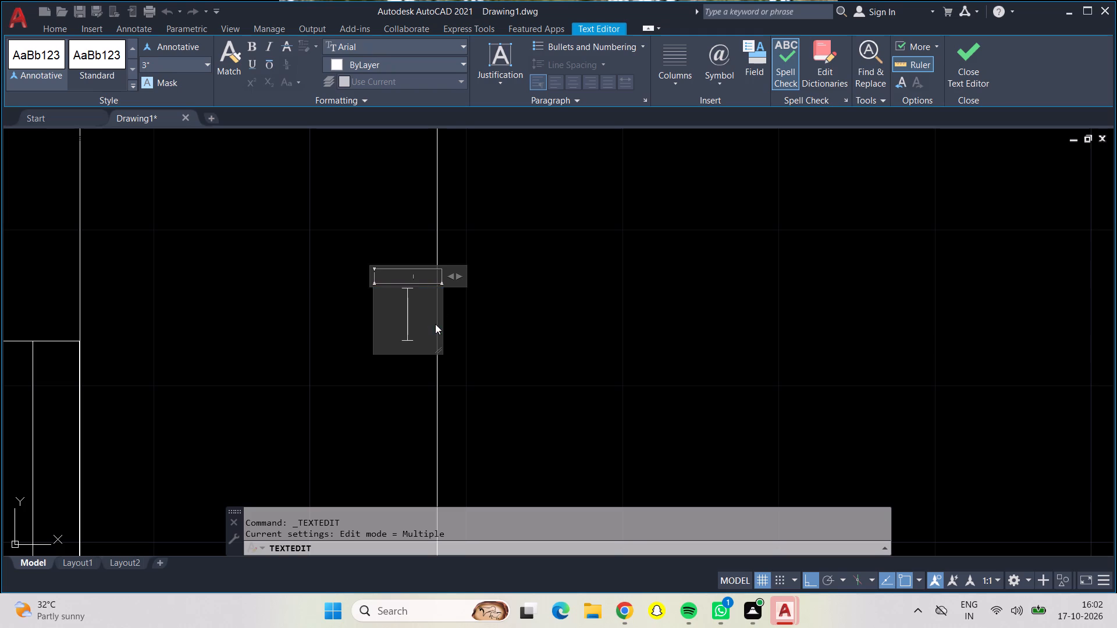
click(204, 63)
click(204, 83)
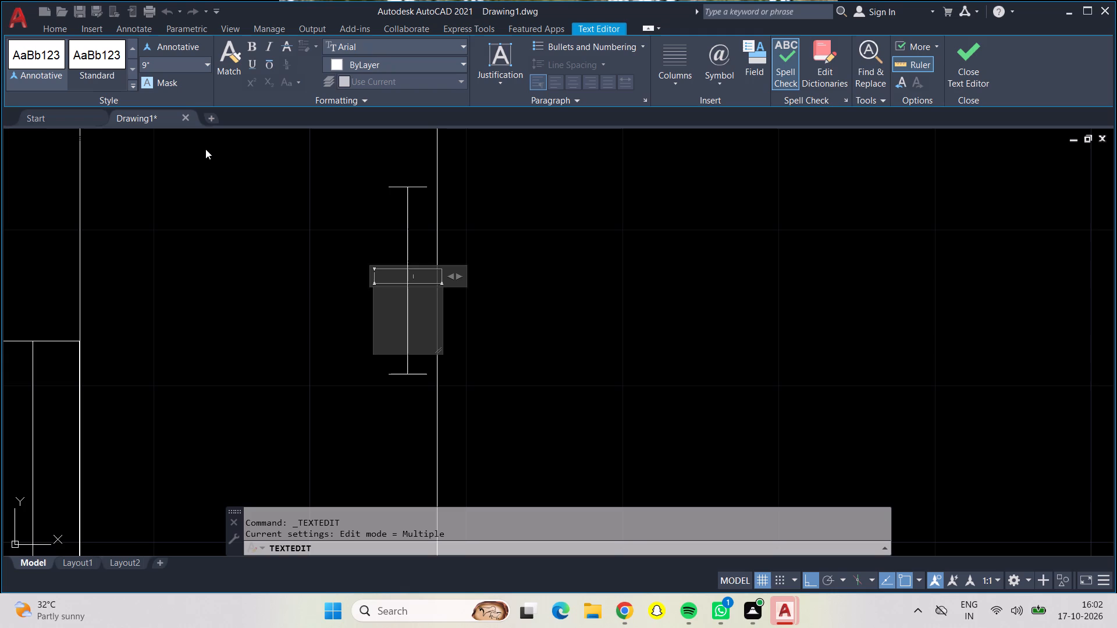
key(Escape)
key(Escape)
scroll(314, 565, down, 2)
text(45')
click(228, 249)
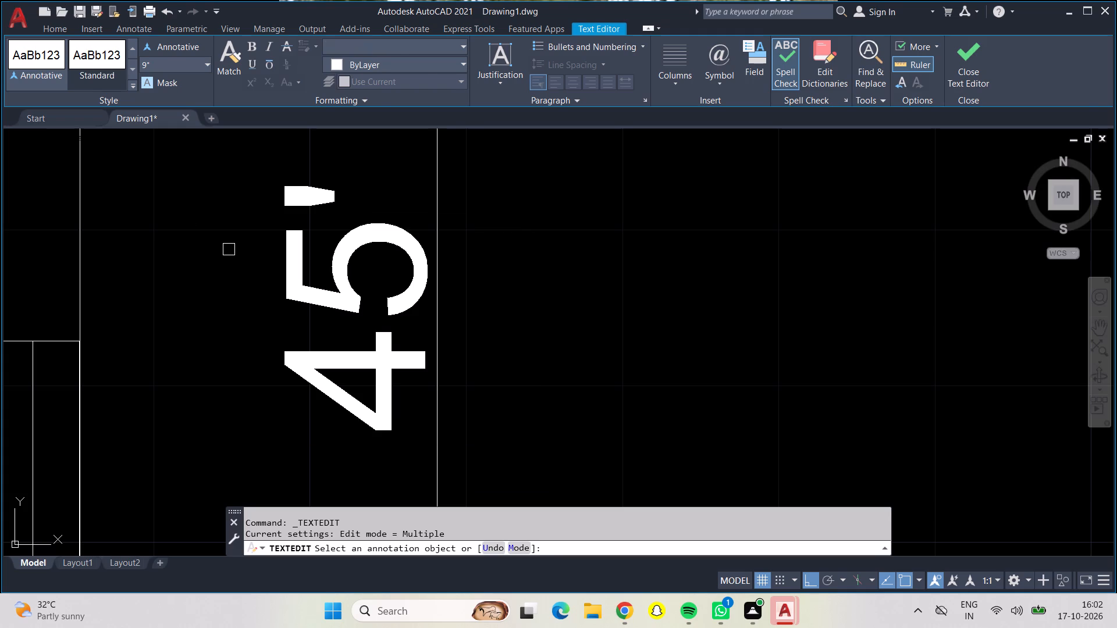
Leave text editing and examine the whole floor plan with its enlarged overall dimension texts, including the bedrooms, kitchen and dining area.
scroll(250, 242, down, 1)
scroll(255, 248, up, 1)
scroll(323, 281, down, 1)
scroll(330, 282, up, 1)
scroll(345, 291, down, 1)
scroll(371, 299, up, 1)
scroll(372, 301, down, 3)
scroll(464, 323, down, 2)
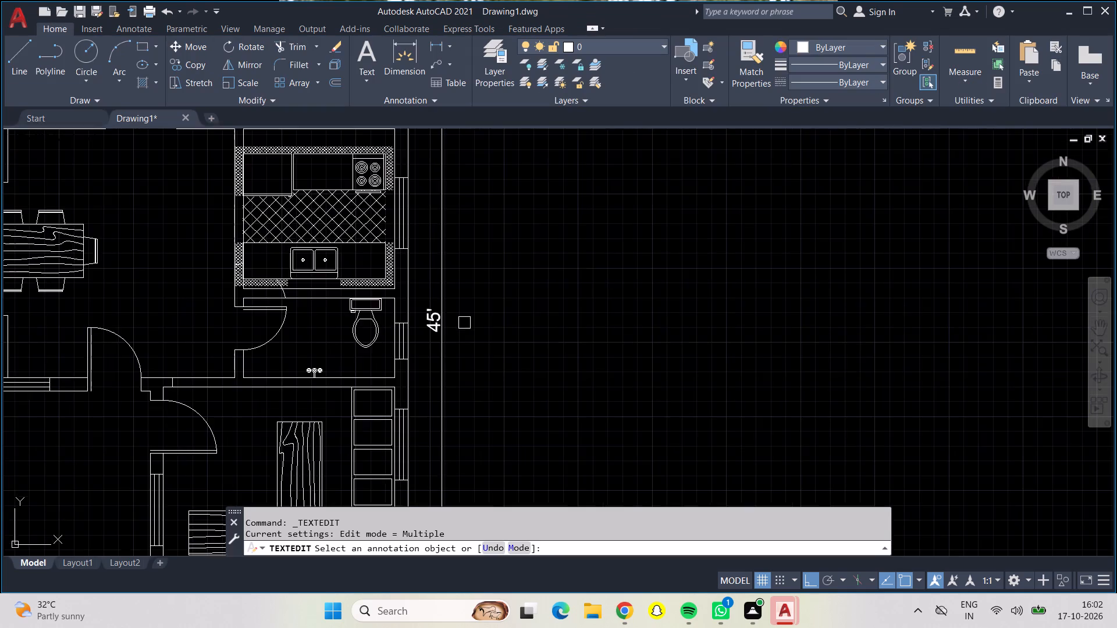
scroll(464, 323, down, 2)
middle_drag(492, 359, 536, 342)
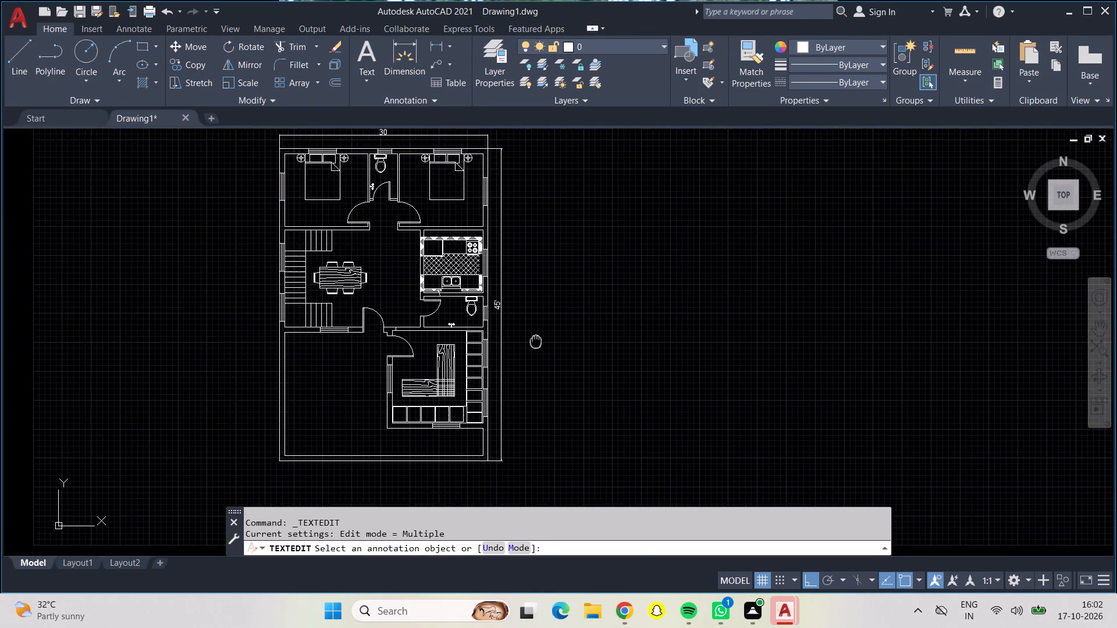
middle_drag(536, 342, 556, 359)
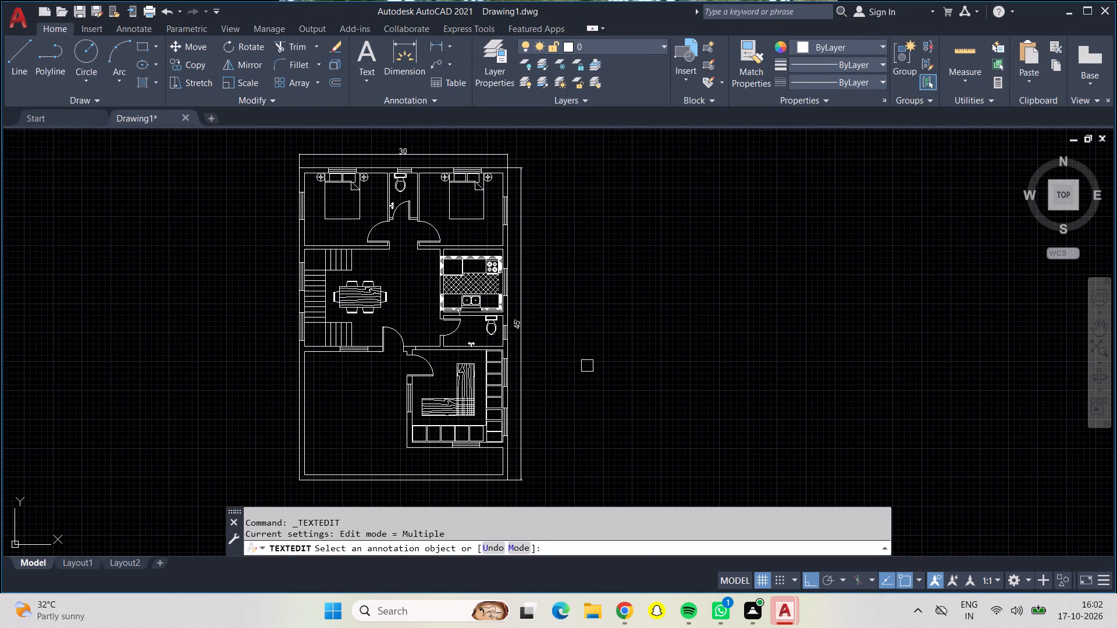
key(Escape)
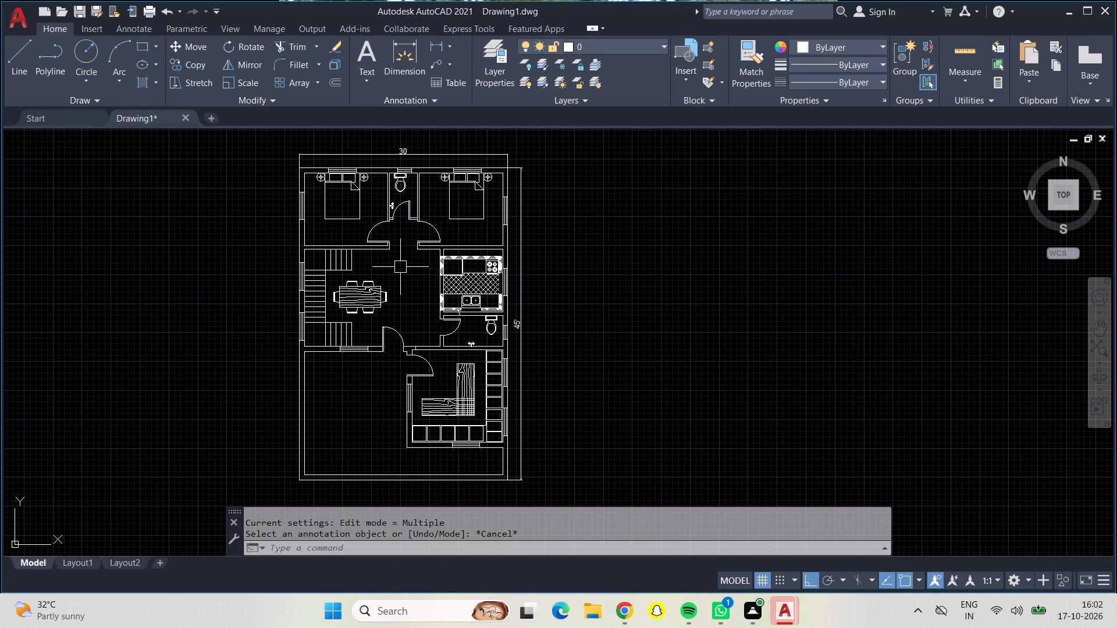
scroll(400, 267, up, 1)
middle_drag(400, 267, 425, 370)
scroll(425, 370, down, 1)
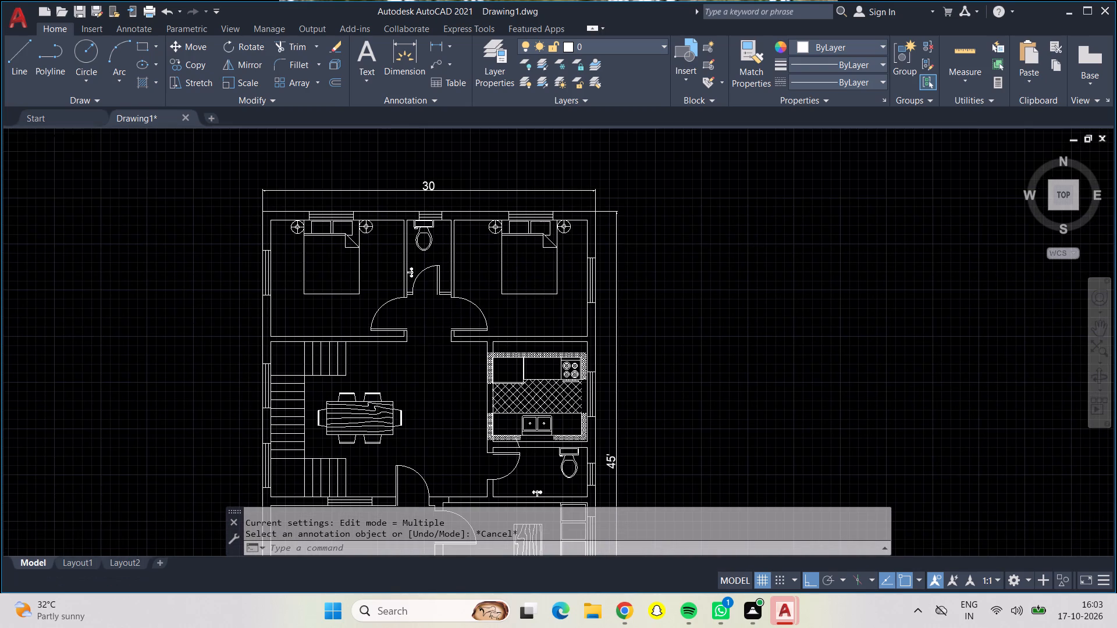
Add a centred multiline text W with a height of 9" in the empty space east of the house.
middle_drag(425, 370, 415, 293)
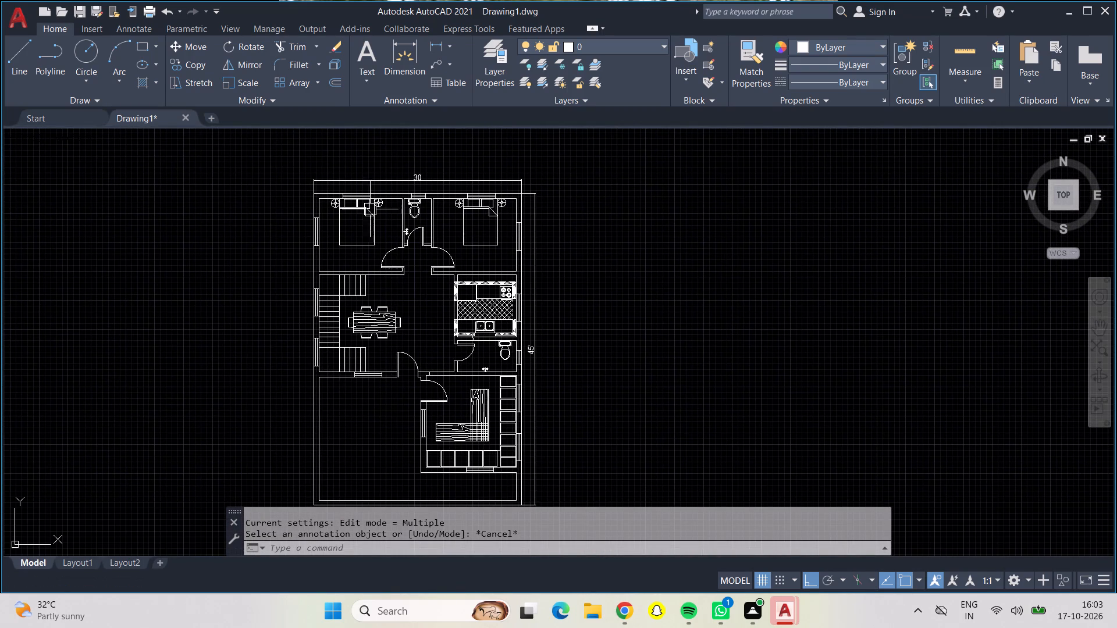
click(372, 58)
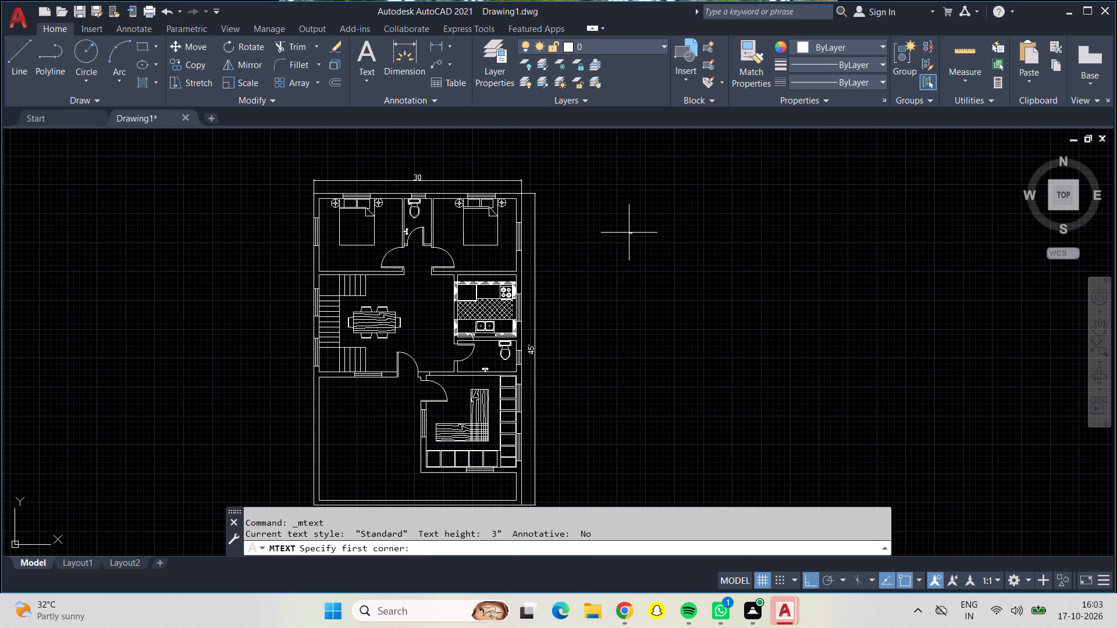
click(629, 233)
click(700, 290)
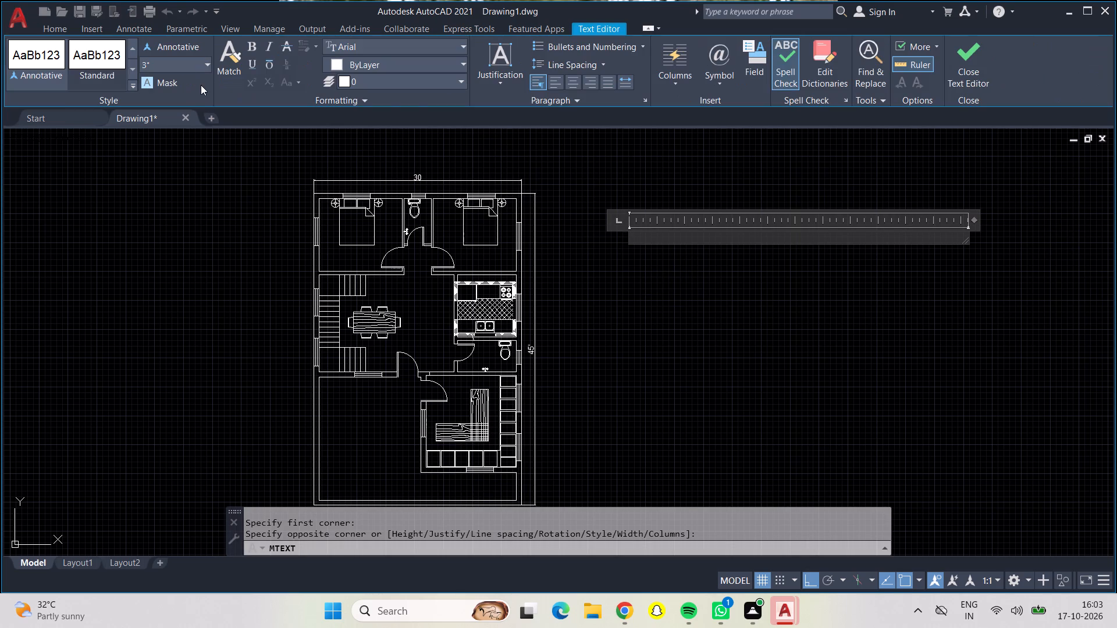
click(207, 66)
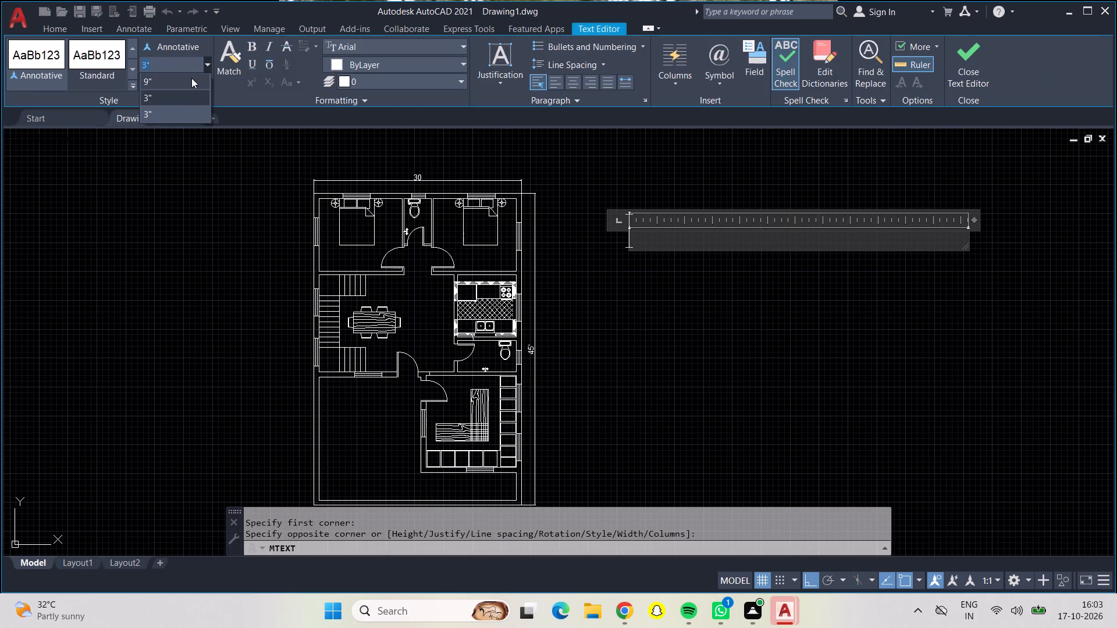
click(191, 78)
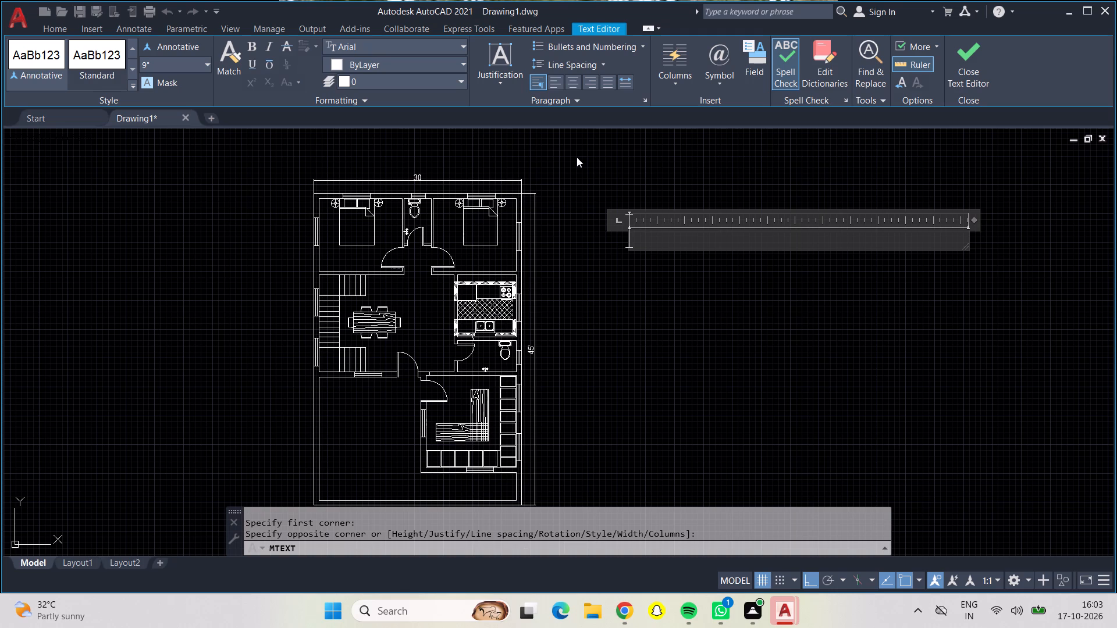
click(576, 89)
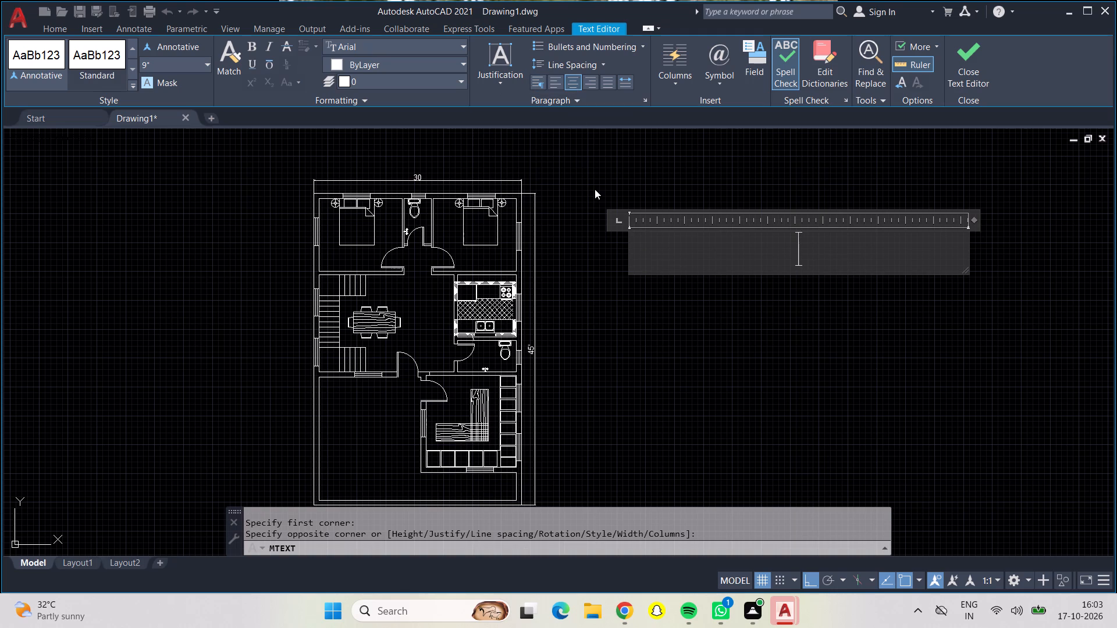
key(ctrl+w)
key(shift+w)
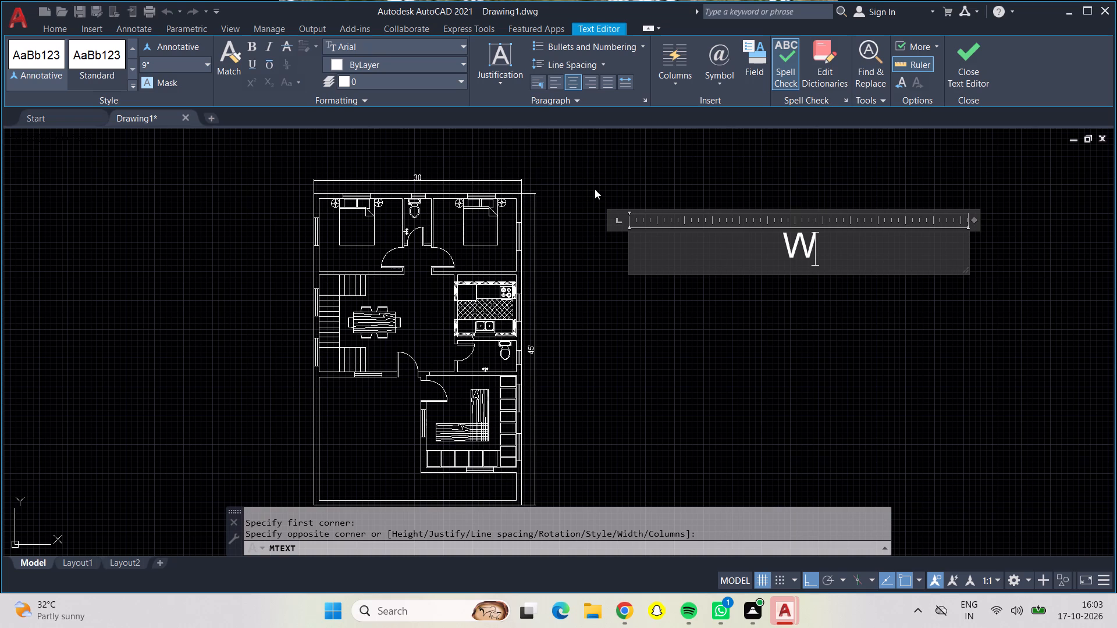
click(595, 189)
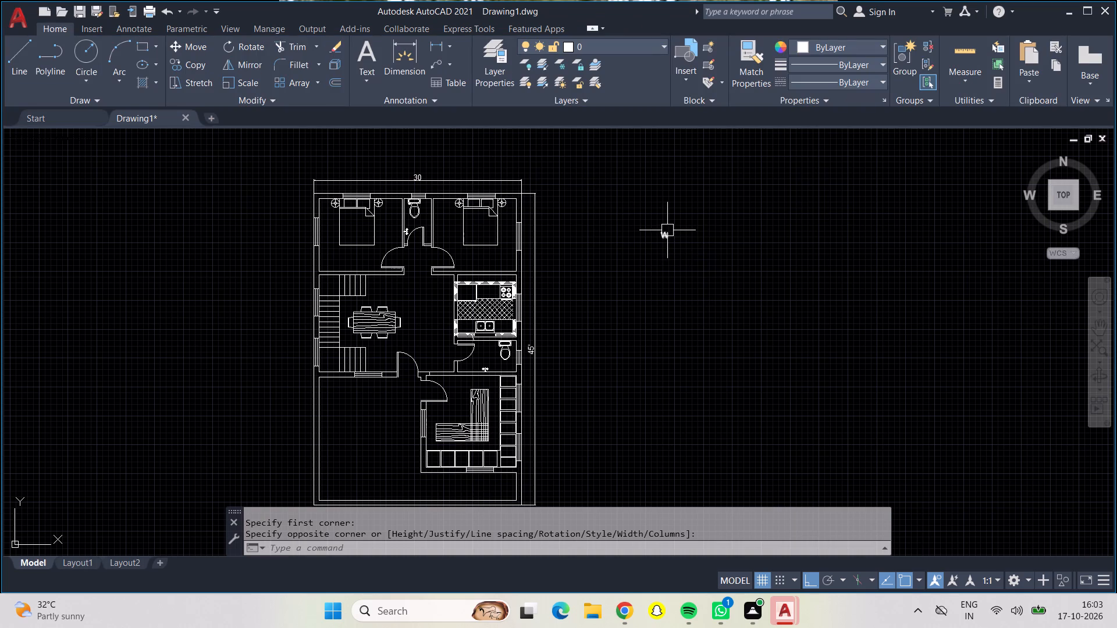
Copy the W label with ortho on to just outside the east-wall window of the northeast bedroom.
click(667, 233)
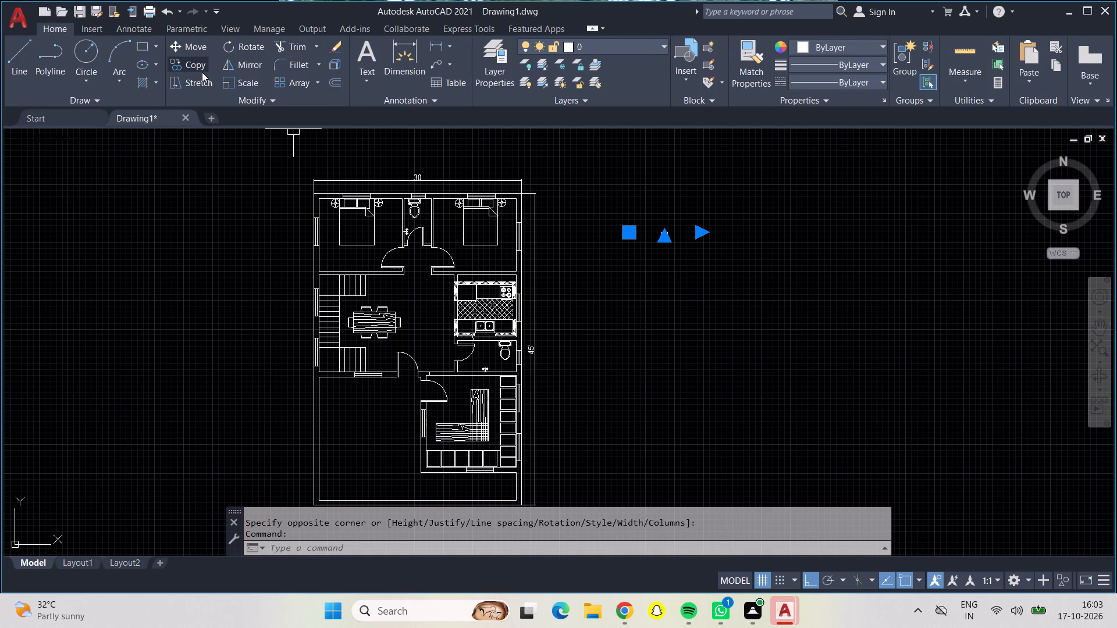
click(202, 72)
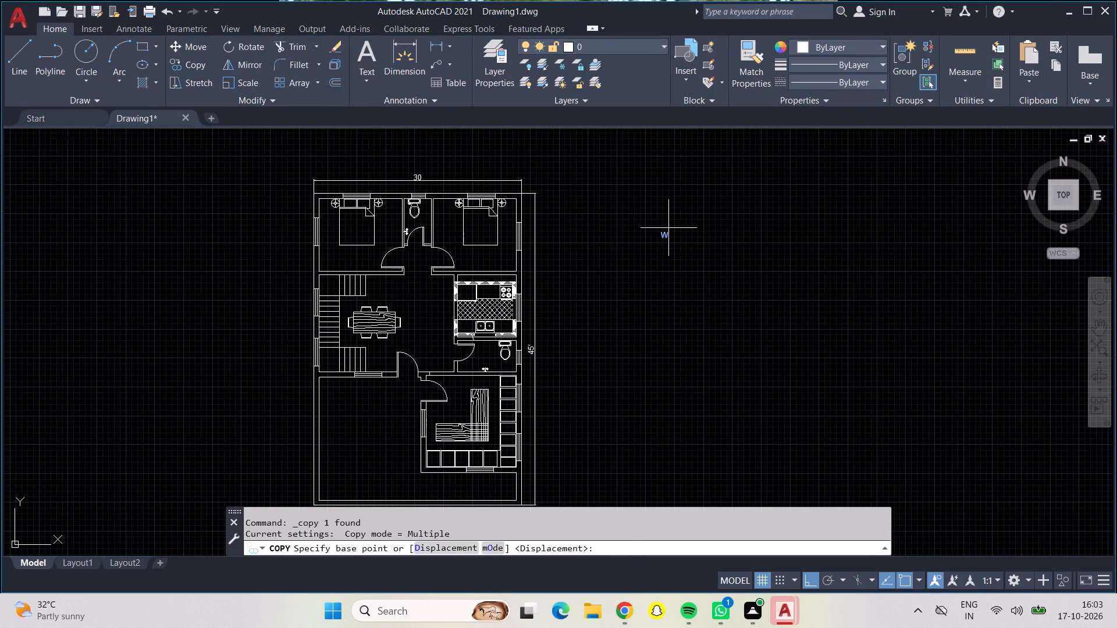
click(669, 227)
scroll(562, 236, up, 3)
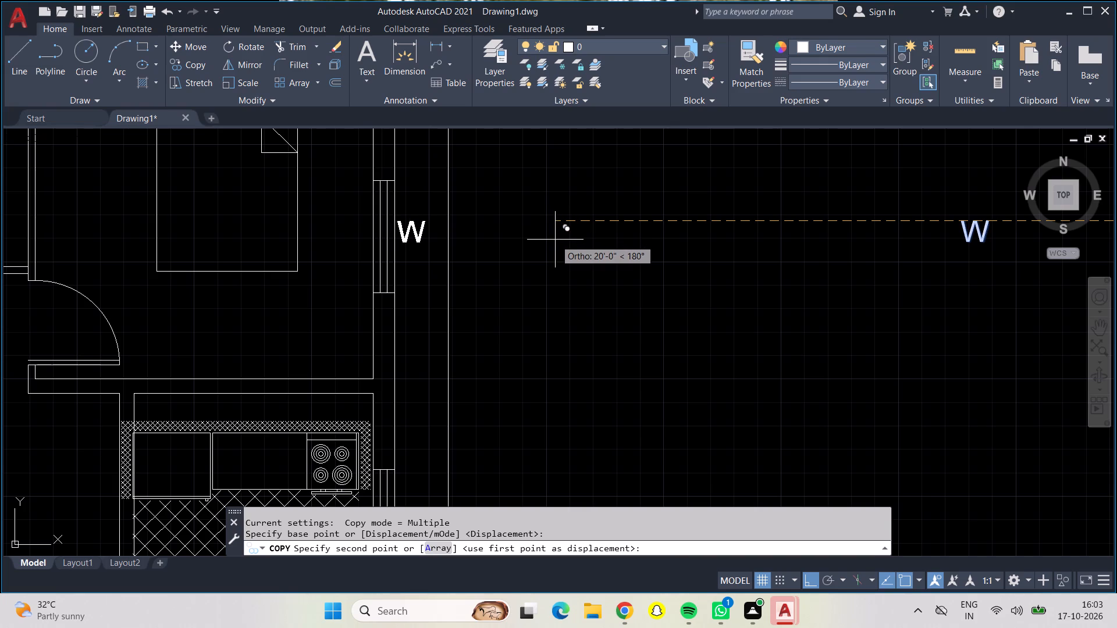
click(555, 240)
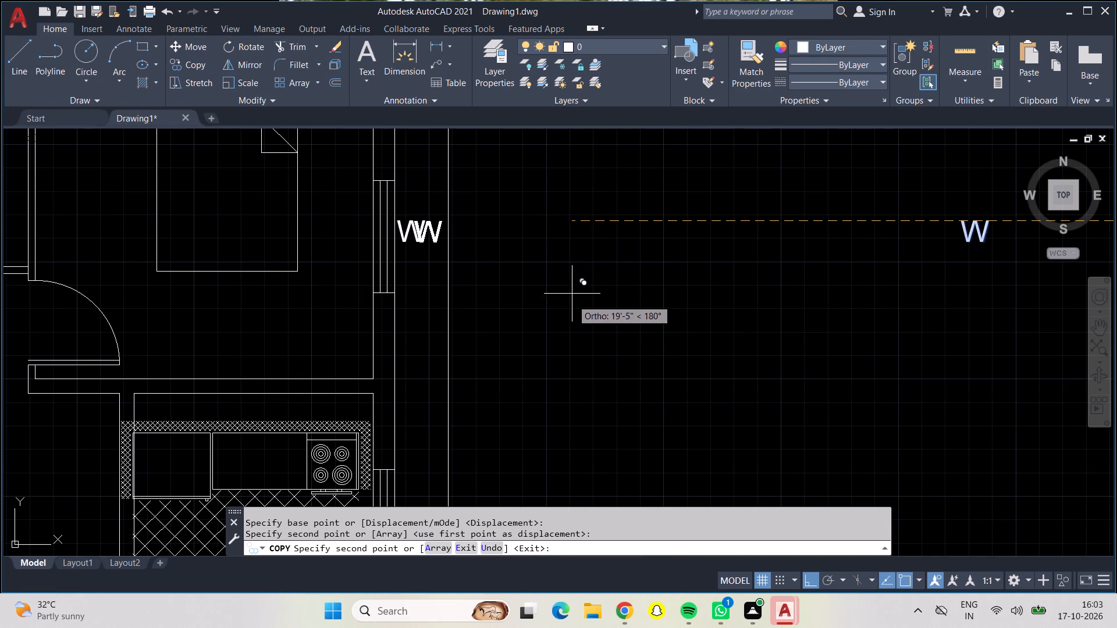
Turn ortho off and place another W copy just above the north-wall window of the northeast bedroom.
key(F8)
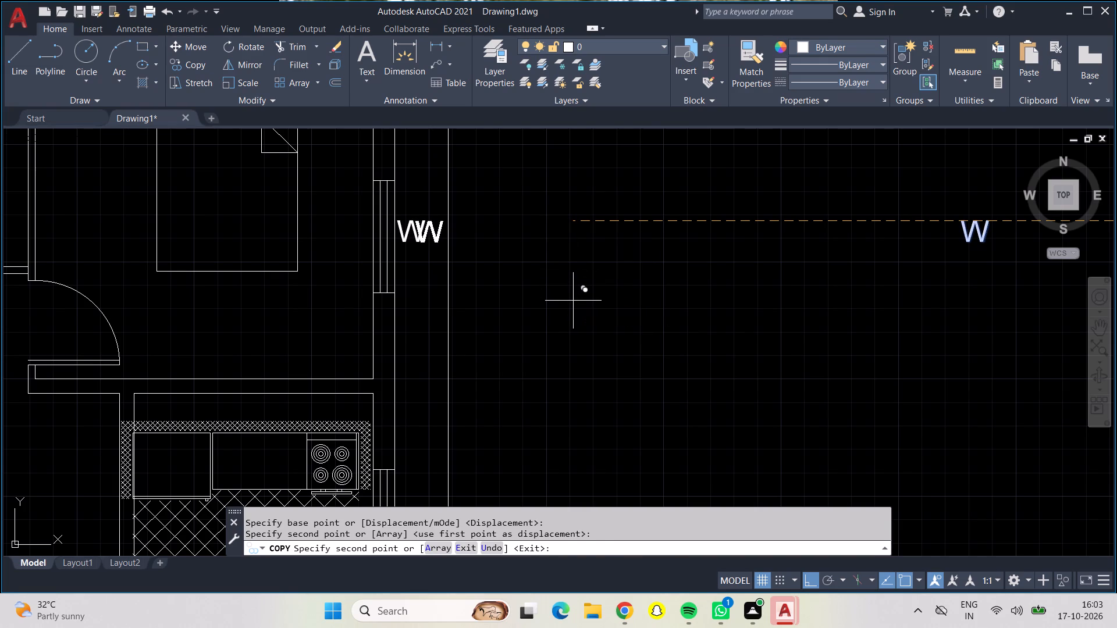
scroll(476, 245, up, 1)
scroll(476, 249, down, 1)
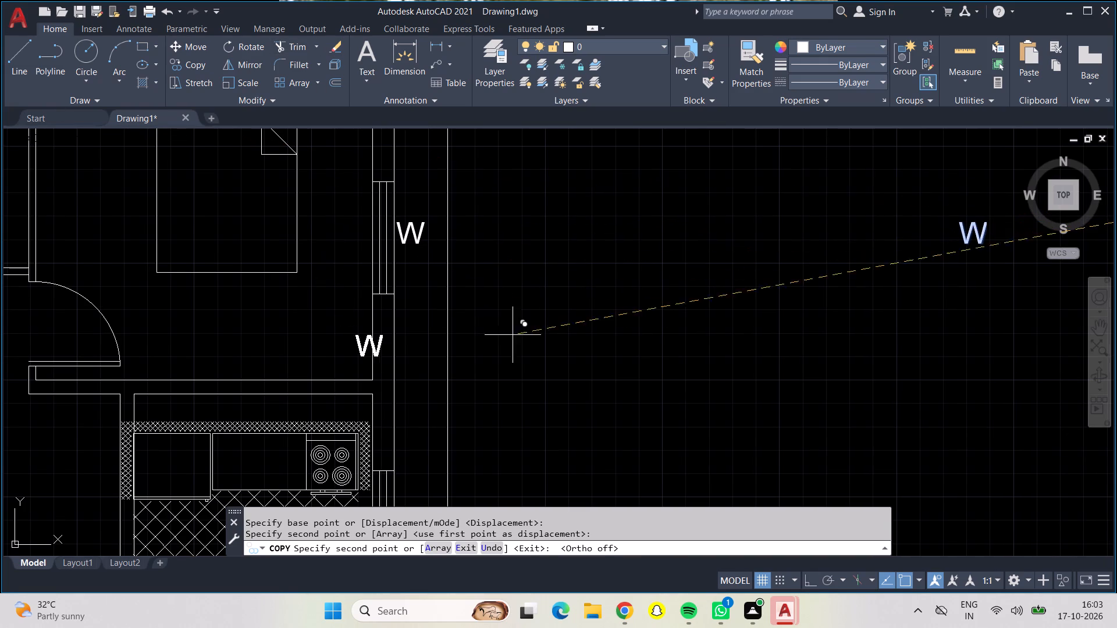
scroll(536, 361, down, 1)
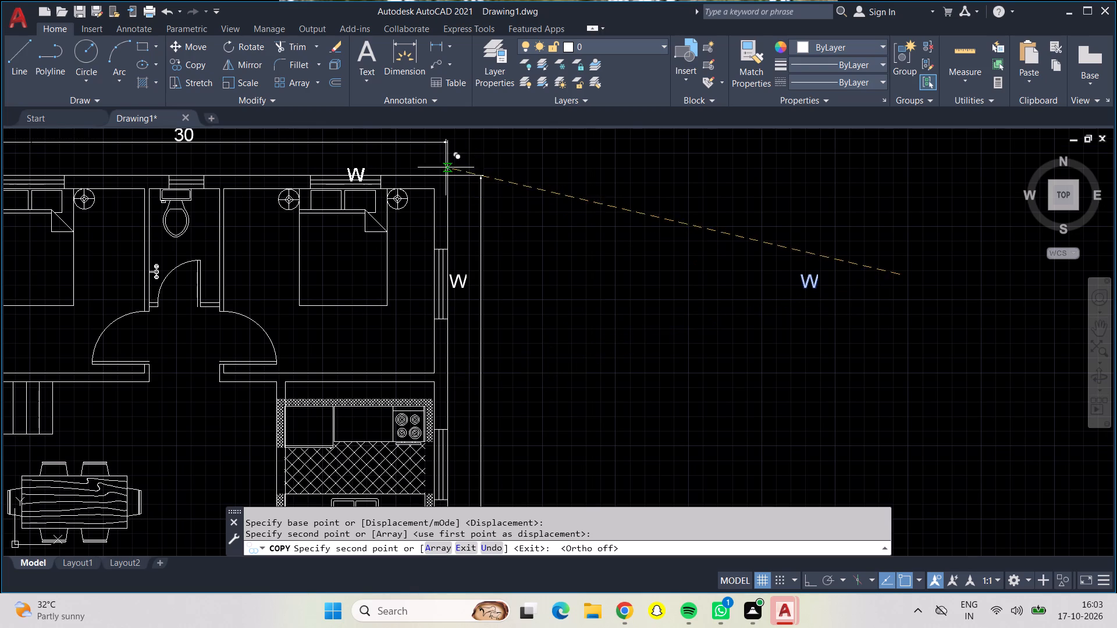
scroll(428, 165, up, 1)
scroll(428, 165, down, 1)
scroll(428, 165, up, 1)
scroll(428, 165, down, 1)
scroll(428, 165, up, 1)
scroll(428, 165, down, 1)
scroll(425, 158, up, 1)
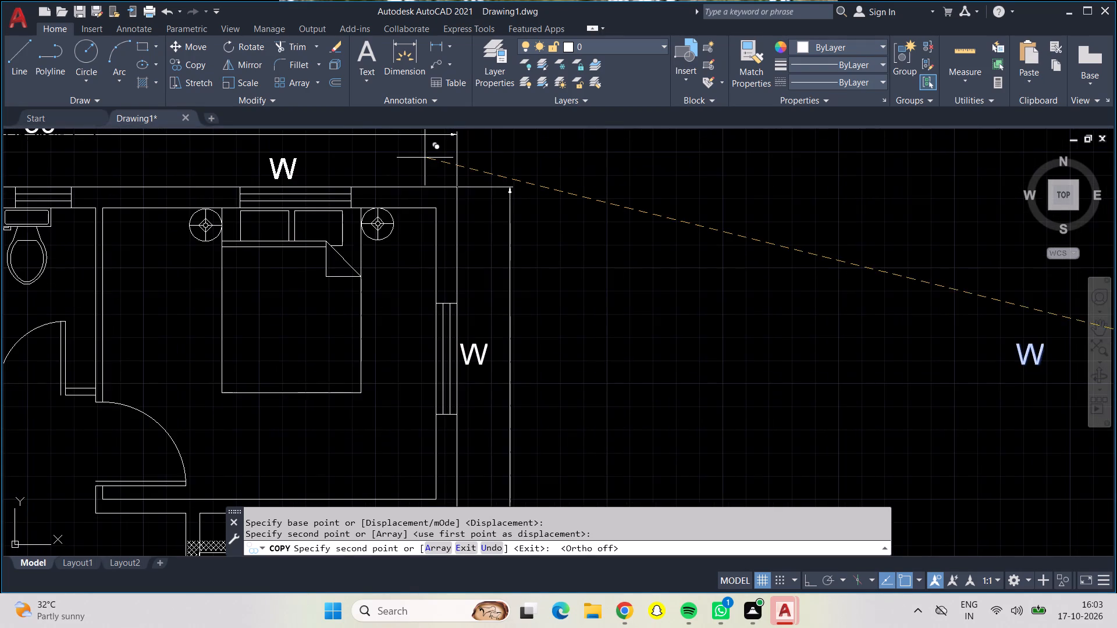
scroll(425, 158, down, 1)
scroll(427, 158, up, 1)
scroll(427, 158, down, 1)
scroll(427, 158, up, 2)
middle_drag(427, 158, 449, 168)
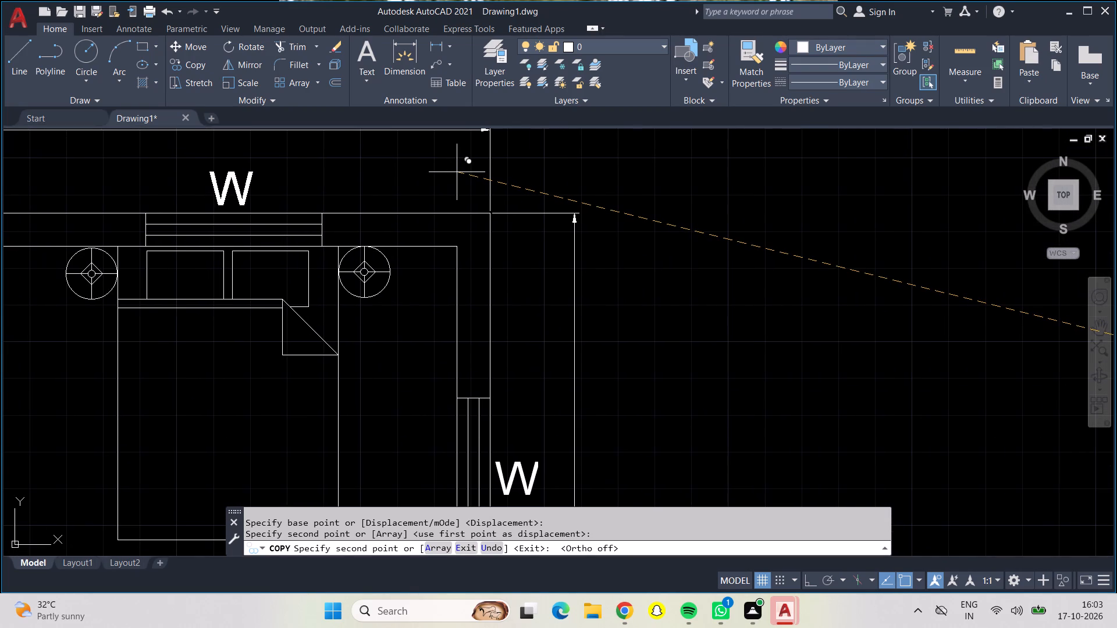
click(457, 172)
Place a W copy just outside the kitchen window in the east wall.
scroll(605, 280, down, 1)
middle_drag(648, 310, 650, 304)
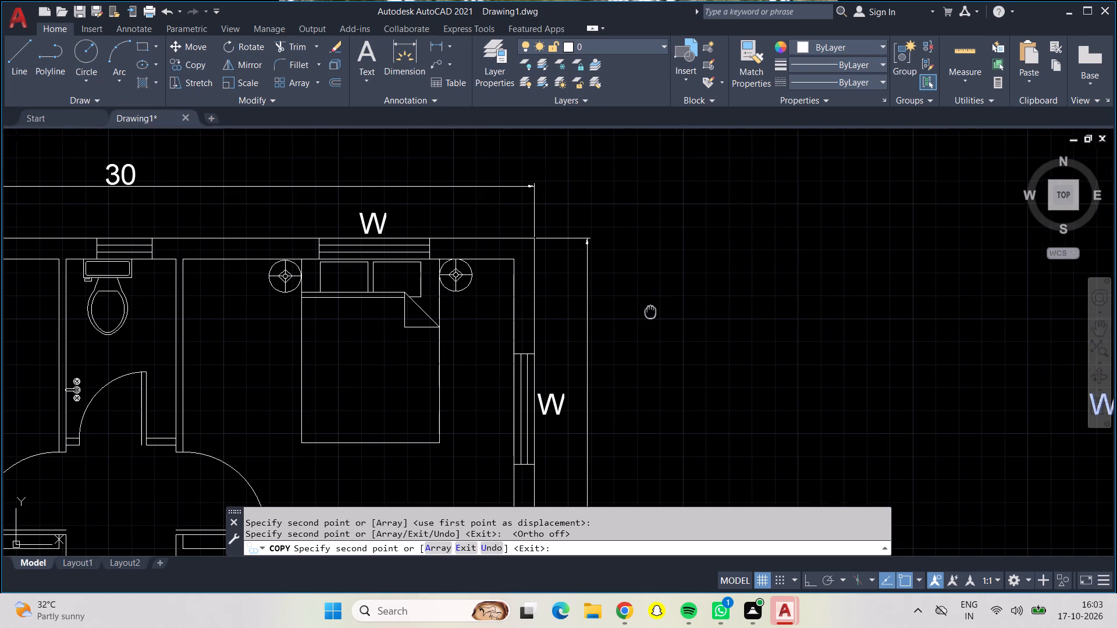
middle_drag(650, 304, 590, 184)
scroll(590, 184, down, 1)
middle_drag(641, 394, 621, 306)
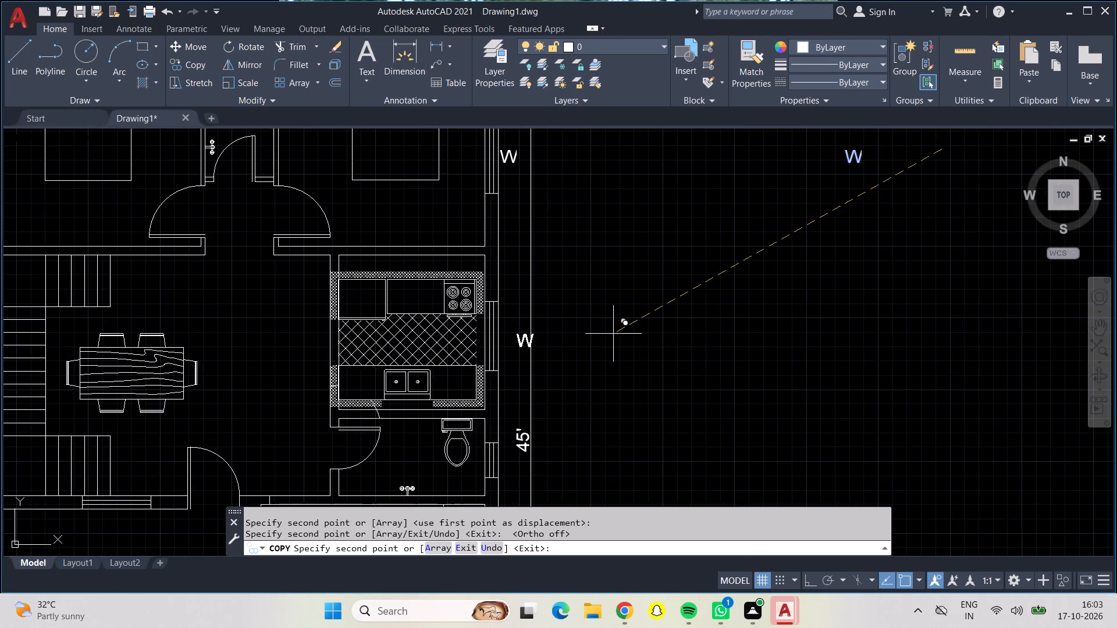
scroll(613, 334, up, 2)
scroll(613, 334, down, 1)
scroll(609, 334, up, 1)
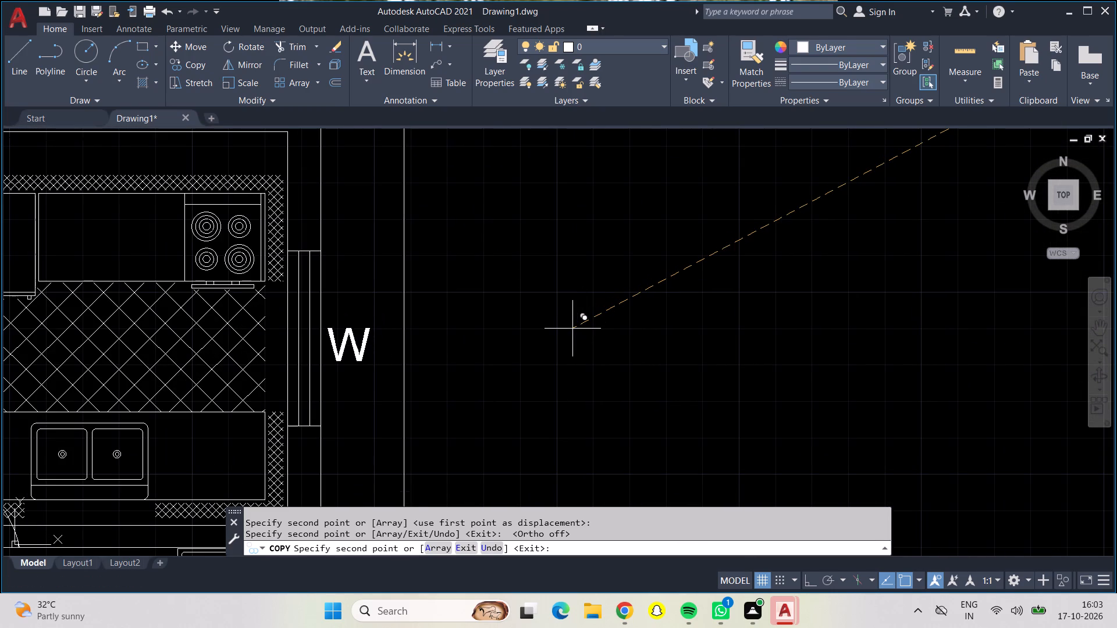
click(572, 329)
Place a W copy outside the upper east-wall window of the room with the L-shaped wood-grain table.
middle_drag(585, 369, 565, 211)
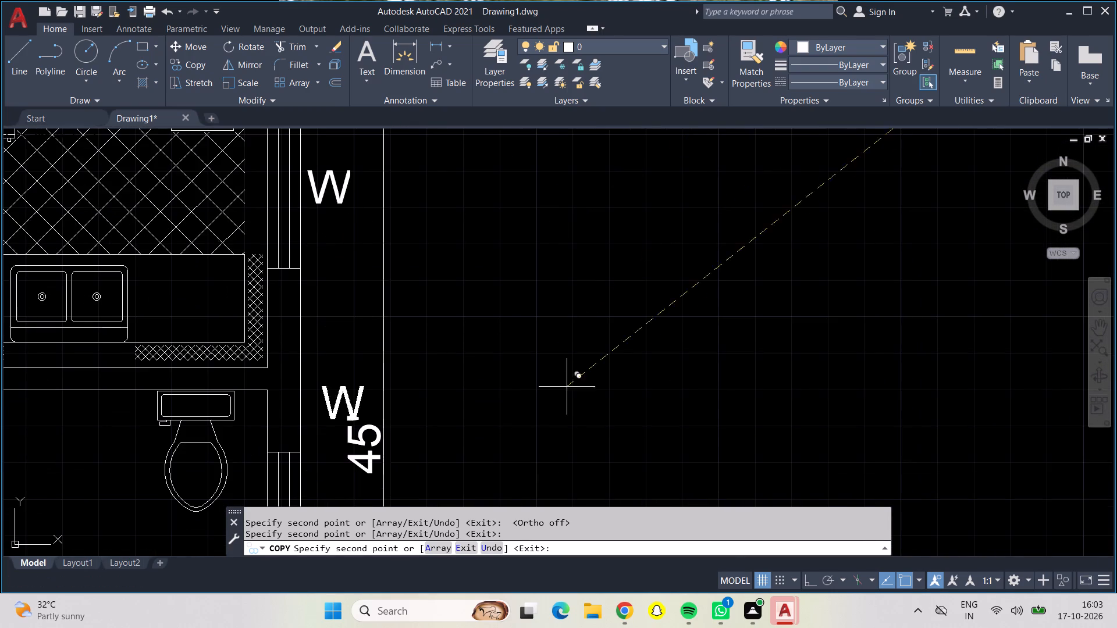
middle_drag(564, 419, 552, 266)
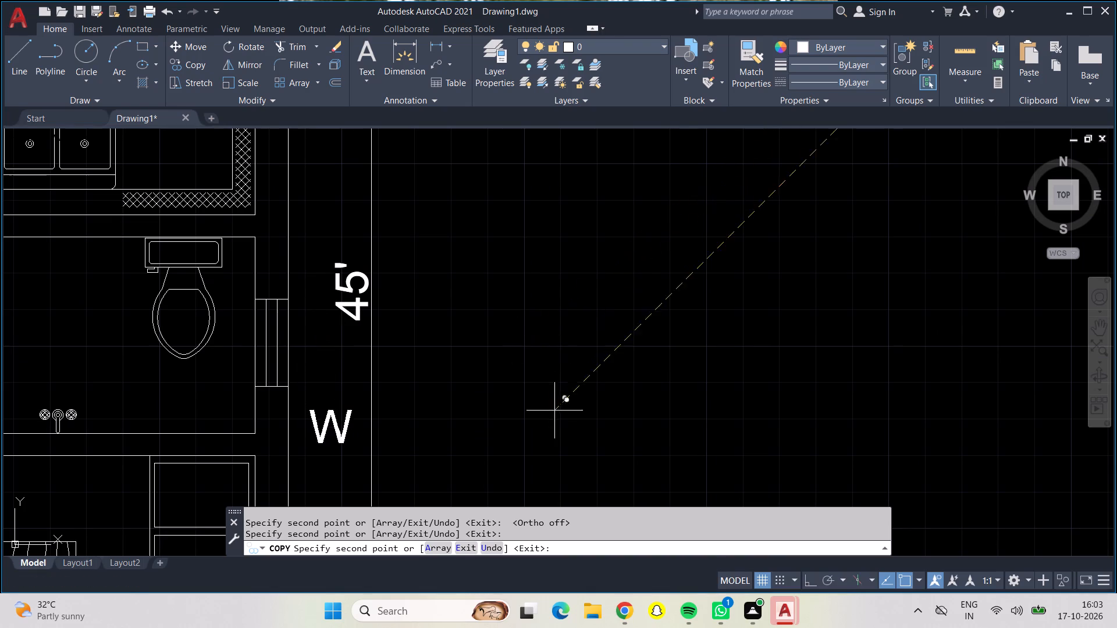
middle_drag(554, 411, 552, 291)
middle_drag(545, 405, 541, 249)
scroll(545, 406, up, 1)
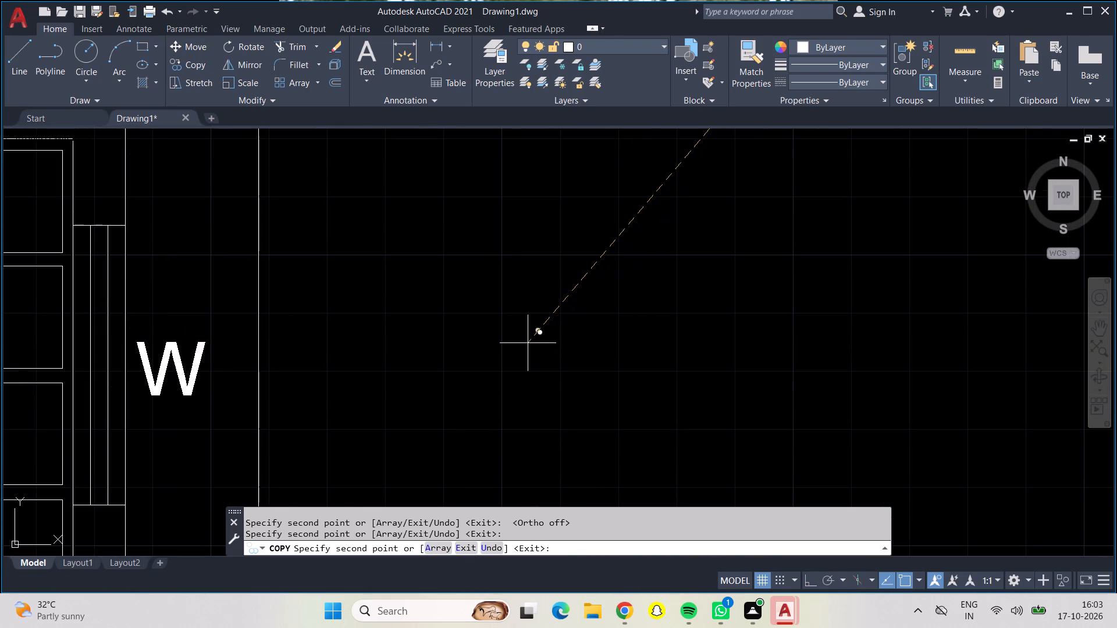
click(528, 343)
Place a W copy outside the lower east-wall window of the room with the L-shaped wood-grain table.
scroll(551, 416, up, 1)
scroll(551, 417, down, 2)
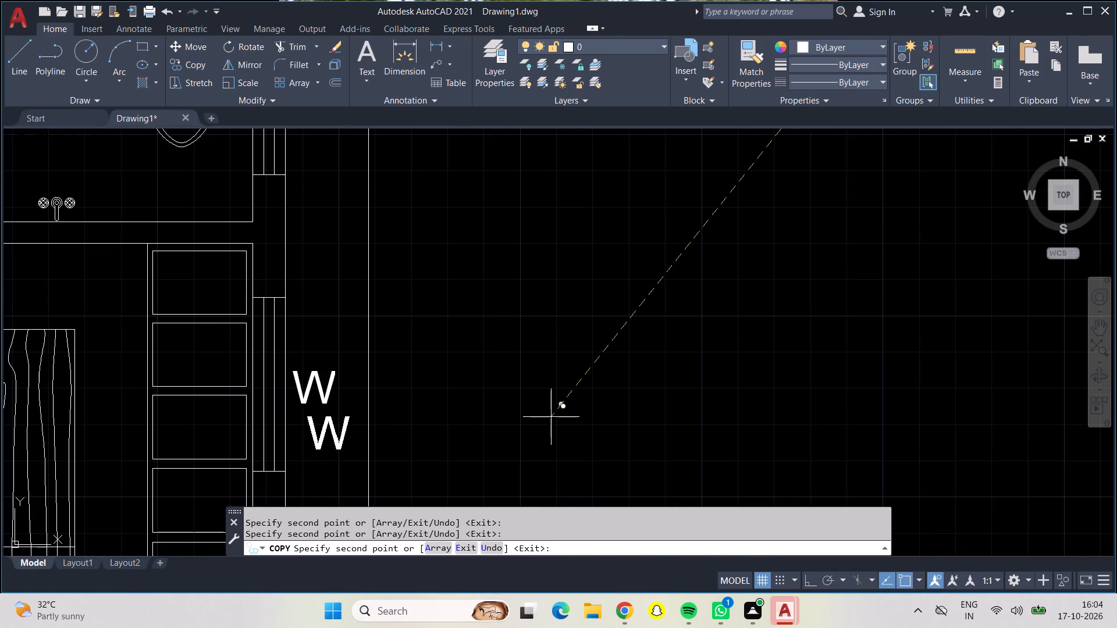
middle_drag(551, 416, 563, 271)
middle_drag(558, 397, 560, 387)
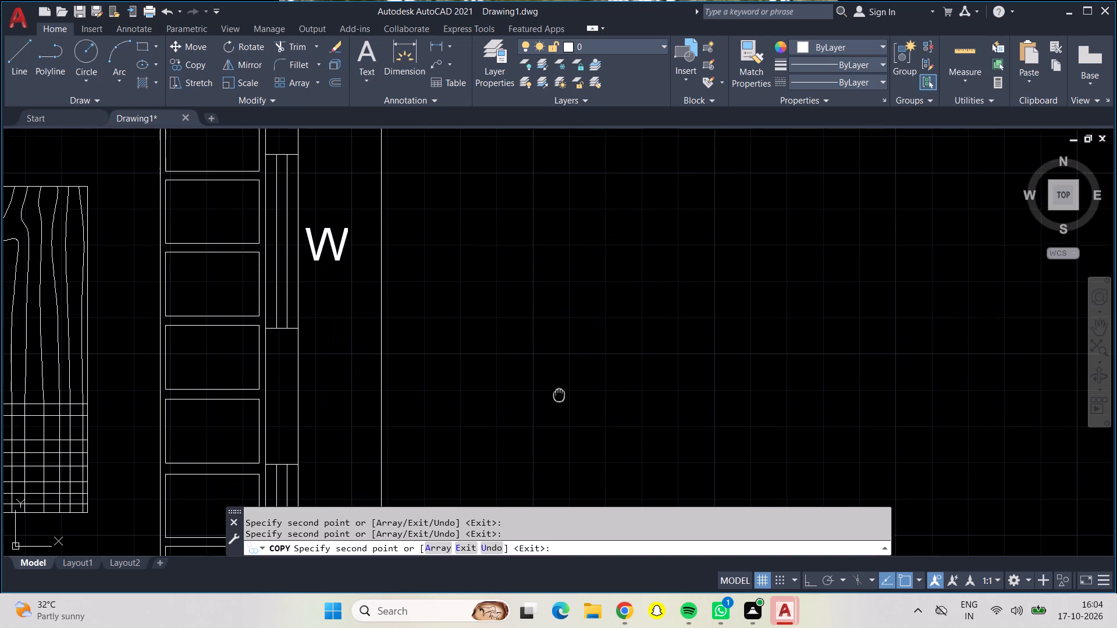
middle_drag(560, 387, 561, 357)
middle_drag(564, 413, 564, 324)
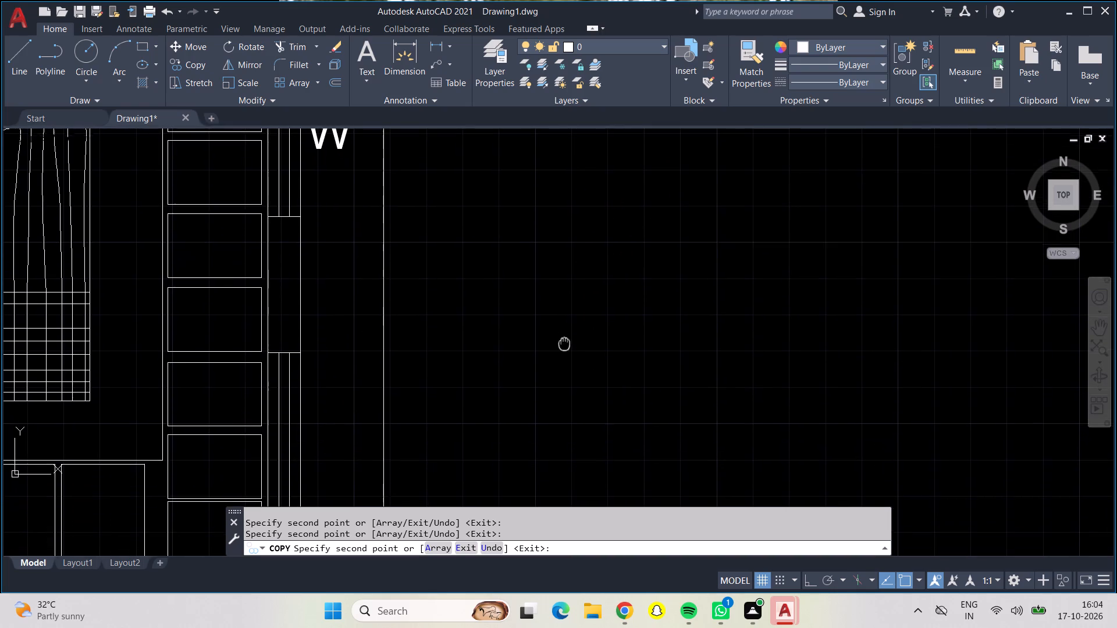
middle_drag(564, 324, 564, 308)
click(550, 398)
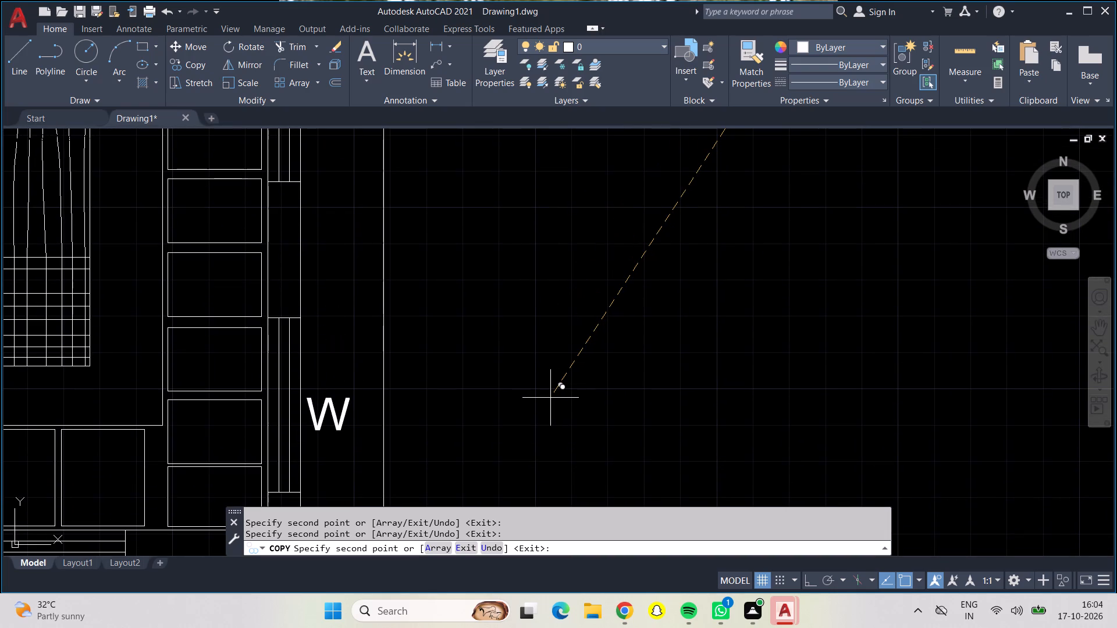
Place a W copy just below the south-wall window of the room with the L-shaped wood-grain table.
scroll(635, 357, down, 1)
middle_drag(683, 380, 683, 381)
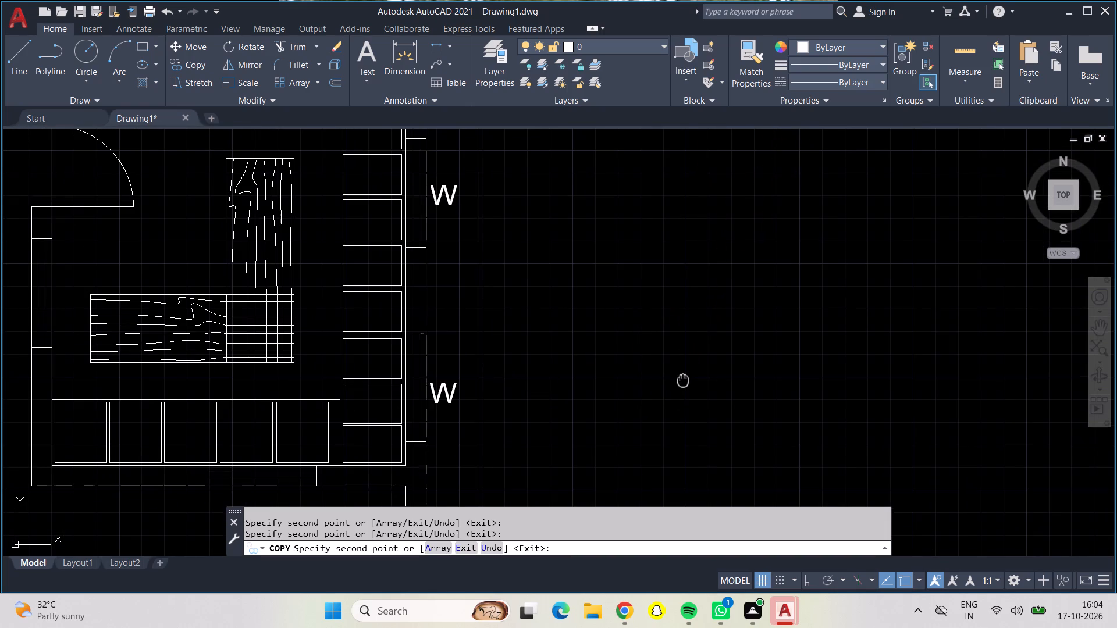
middle_drag(683, 381, 697, 314)
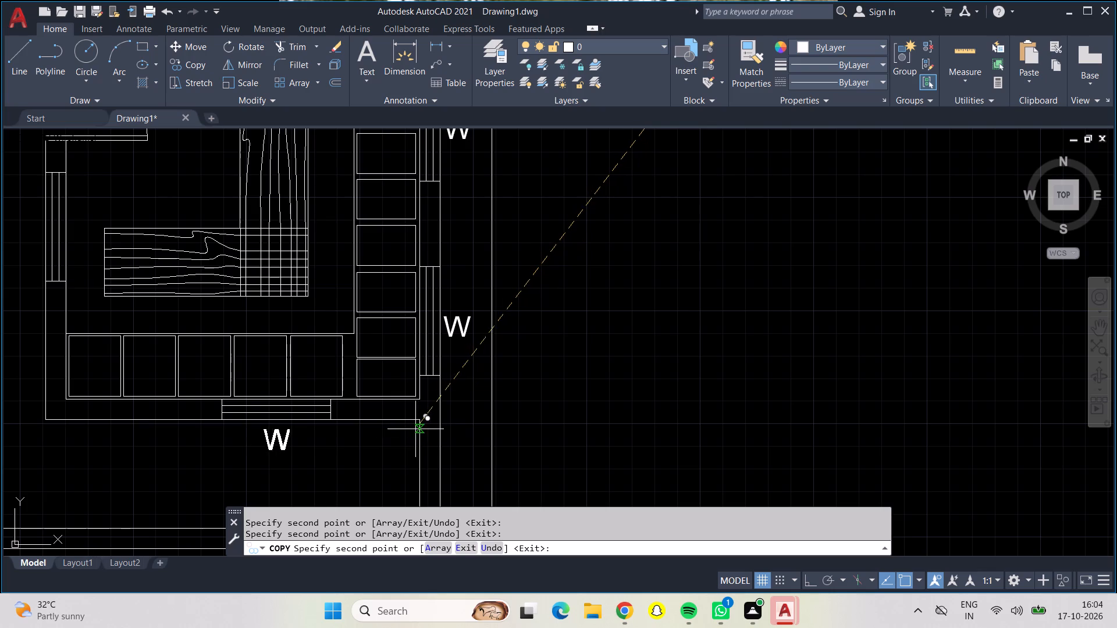
scroll(417, 429, up, 1)
scroll(417, 429, down, 1)
scroll(417, 429, up, 1)
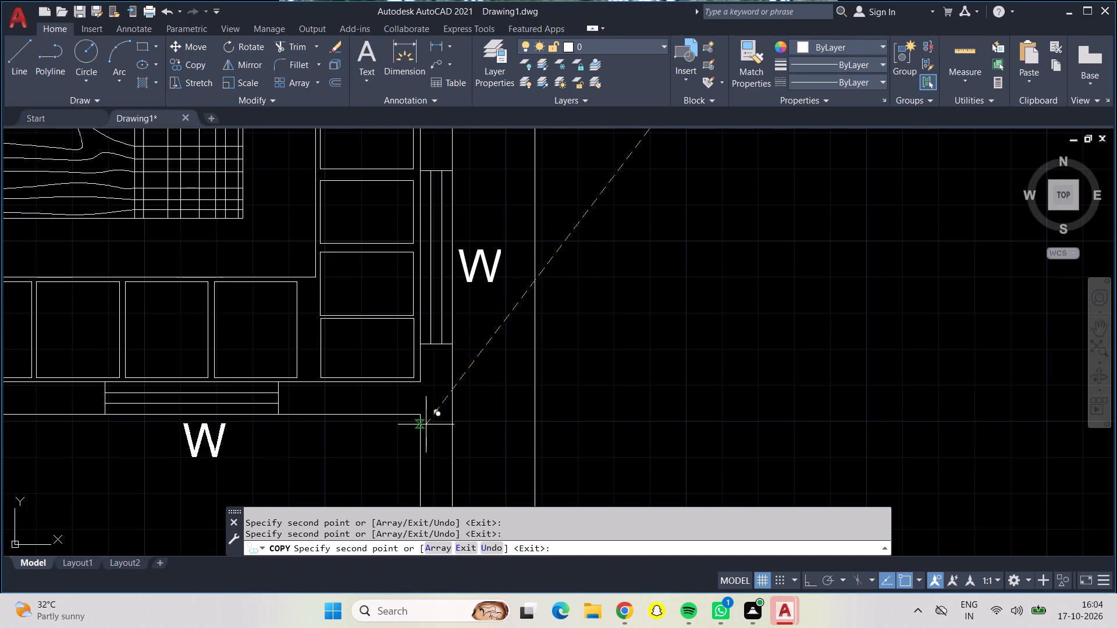
click(421, 424)
Place a W copy just outside the west-wall window of the room with the L-shaped wood-grain table.
scroll(403, 452, down, 1)
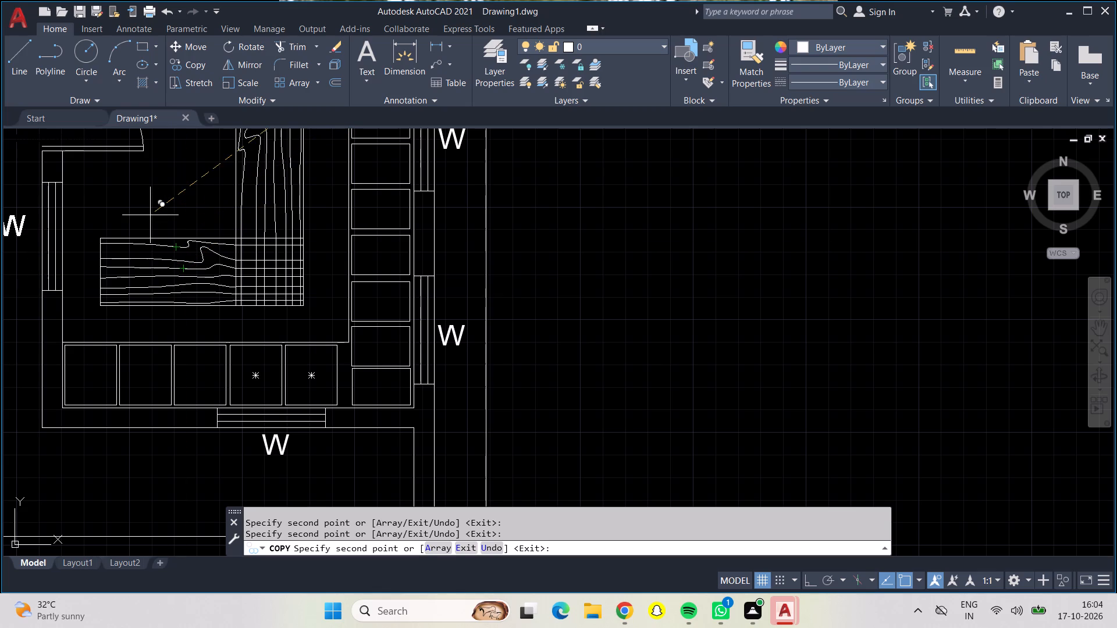
middle_drag(149, 214, 360, 254)
scroll(360, 254, up, 1)
scroll(360, 254, down, 1)
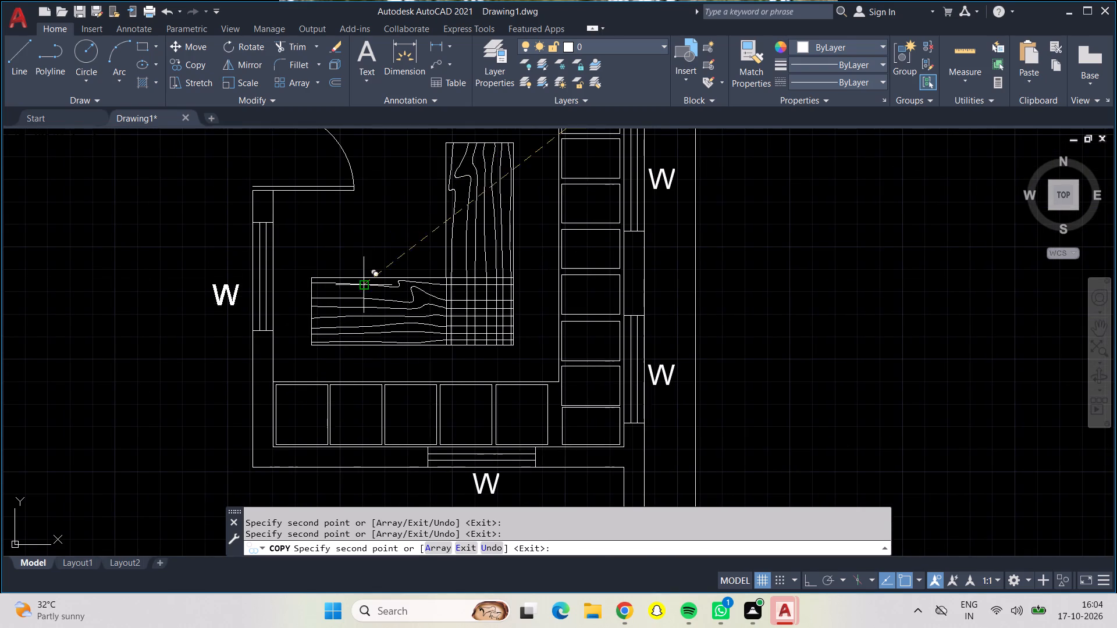
click(370, 272)
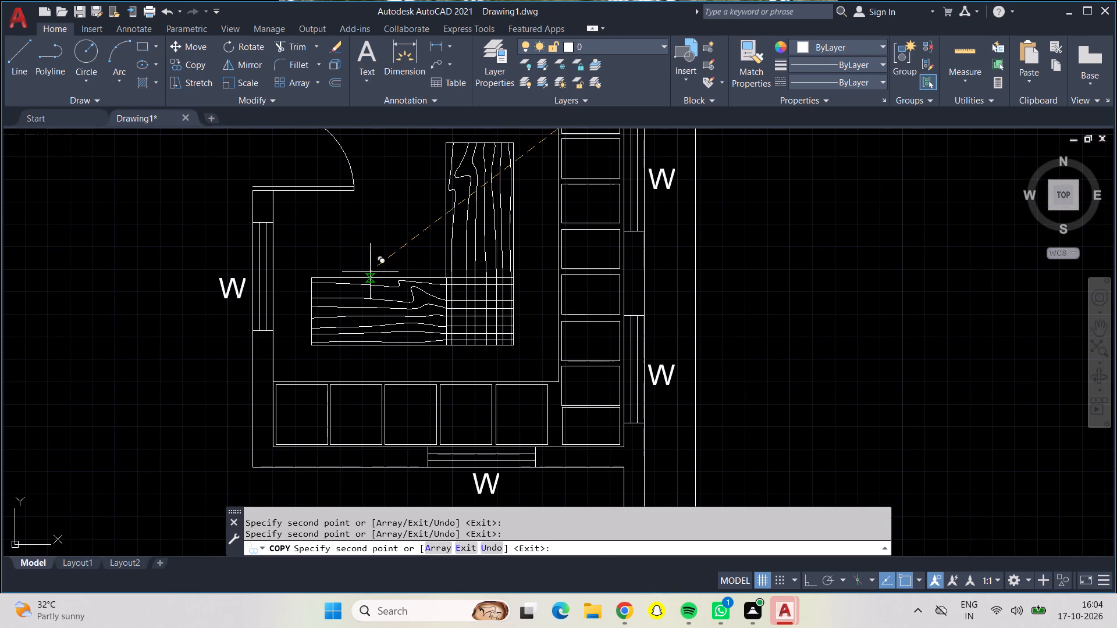
scroll(364, 348, up, 1)
scroll(371, 280, down, 1)
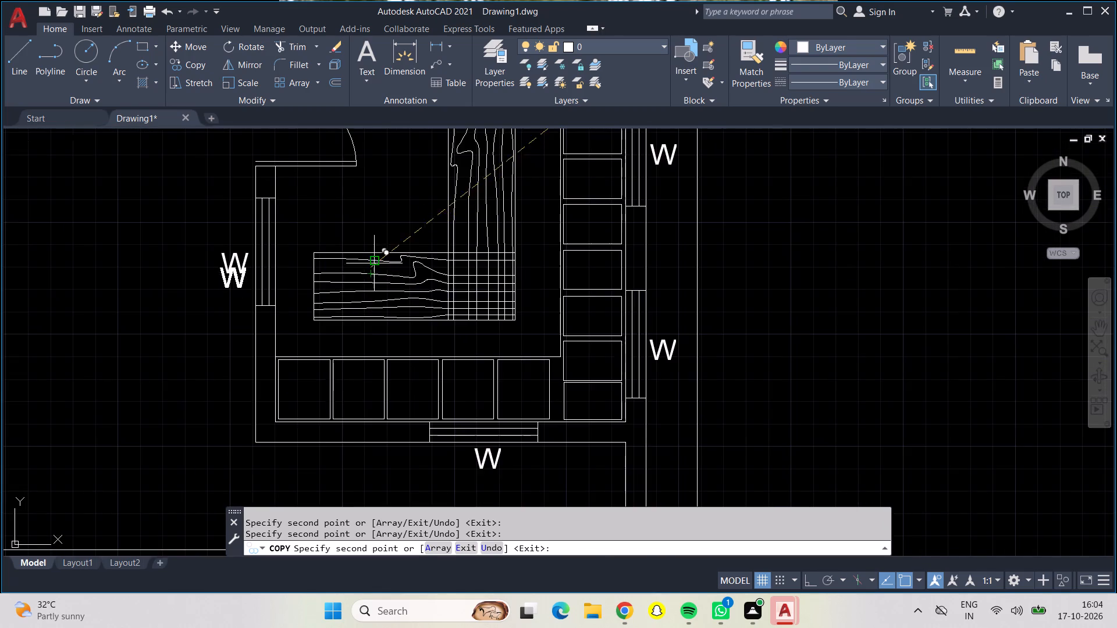
Place a W copy just below the south-wall window of the dining and staircase room.
scroll(382, 244, up, 1)
scroll(382, 244, down, 1)
middle_drag(383, 238, 418, 363)
scroll(401, 277, up, 1)
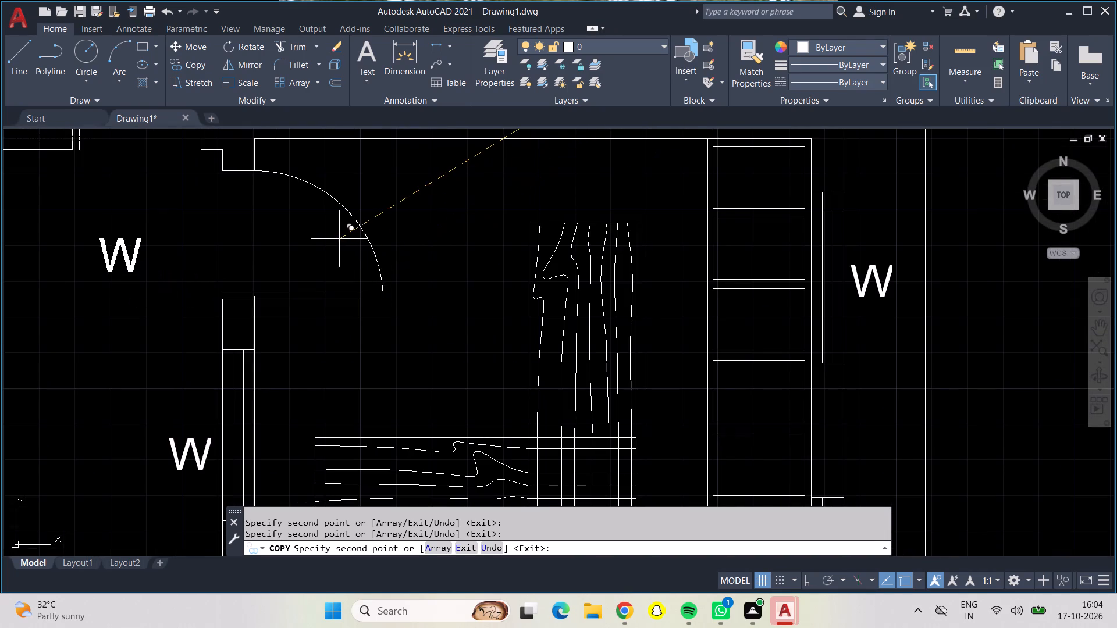
middle_drag(337, 238, 513, 225)
middle_drag(355, 224, 443, 270)
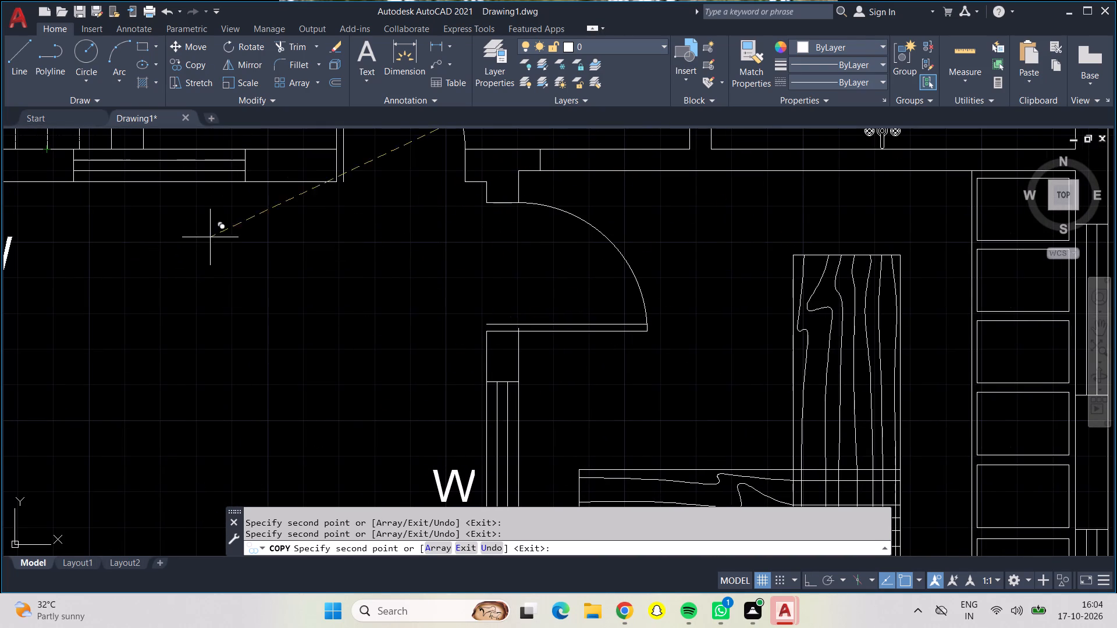
click(373, 193)
Place W copies outside the upper and lower west-wall windows beside the staircase.
scroll(399, 260, down, 1)
scroll(399, 260, up, 1)
scroll(399, 261, down, 1)
scroll(399, 262, up, 1)
scroll(399, 262, down, 2)
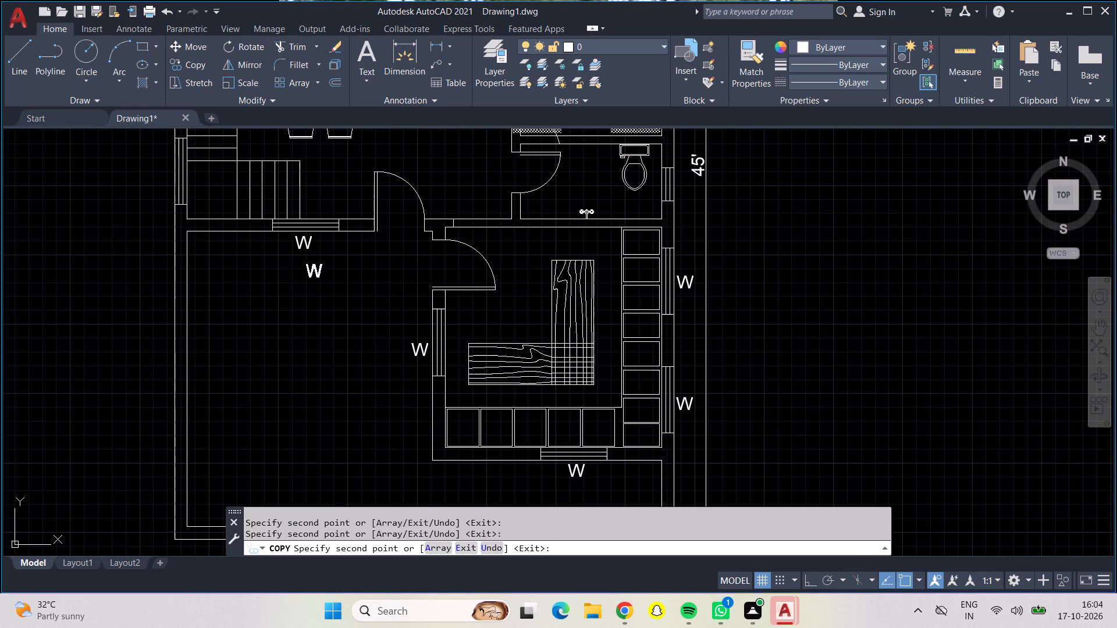
middle_drag(400, 282, 404, 409)
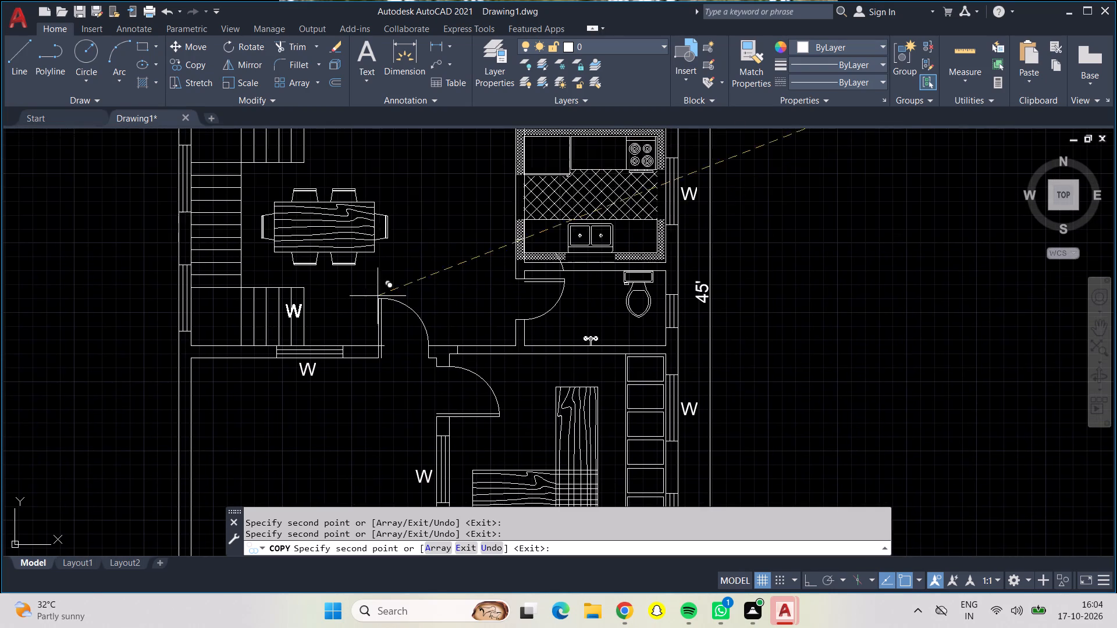
middle_drag(399, 168, 476, 248)
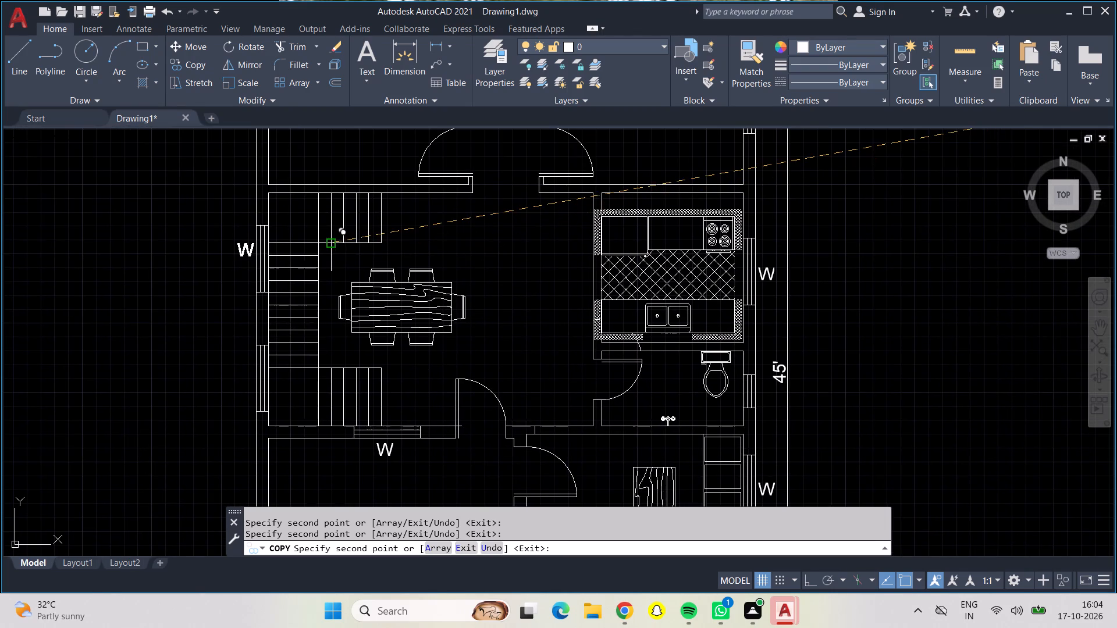
scroll(332, 246, down, 1)
scroll(332, 246, up, 1)
scroll(332, 246, down, 1)
scroll(332, 245, up, 1)
scroll(304, 237, down, 1)
scroll(302, 237, up, 1)
scroll(302, 237, down, 1)
scroll(302, 237, up, 2)
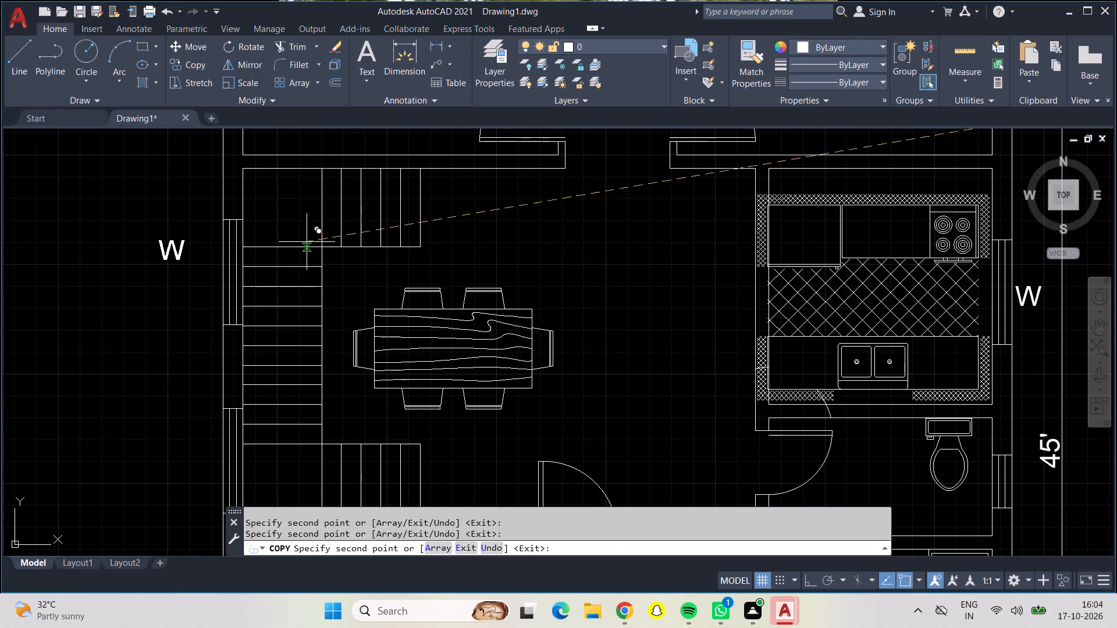
click(337, 268)
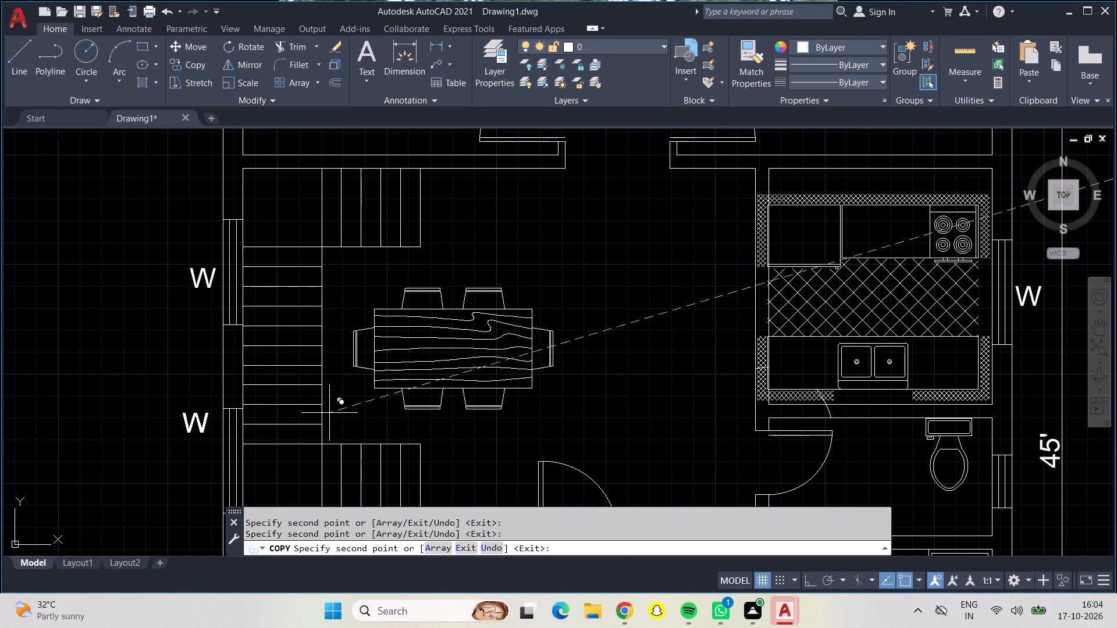
click(335, 452)
Place a W copy just outside the west-wall window of the northwest bedroom.
scroll(287, 327, up, 1)
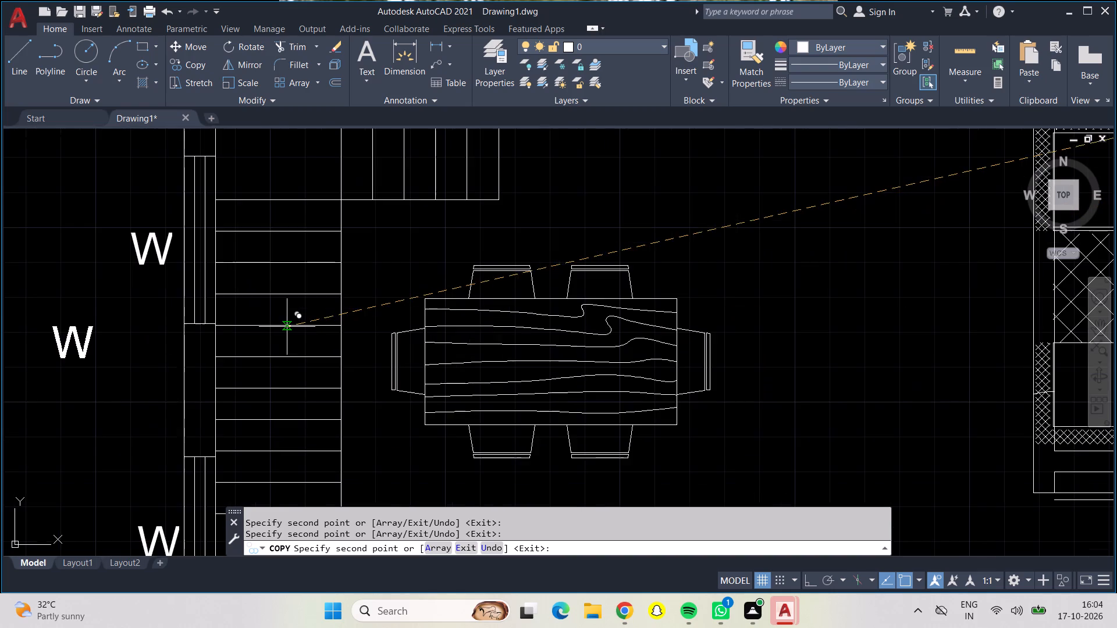
scroll(287, 325, down, 1)
scroll(286, 324, up, 1)
scroll(302, 317, down, 1)
scroll(302, 317, up, 1)
scroll(302, 317, down, 1)
scroll(302, 317, up, 1)
scroll(302, 317, down, 1)
scroll(304, 315, up, 1)
scroll(304, 315, down, 4)
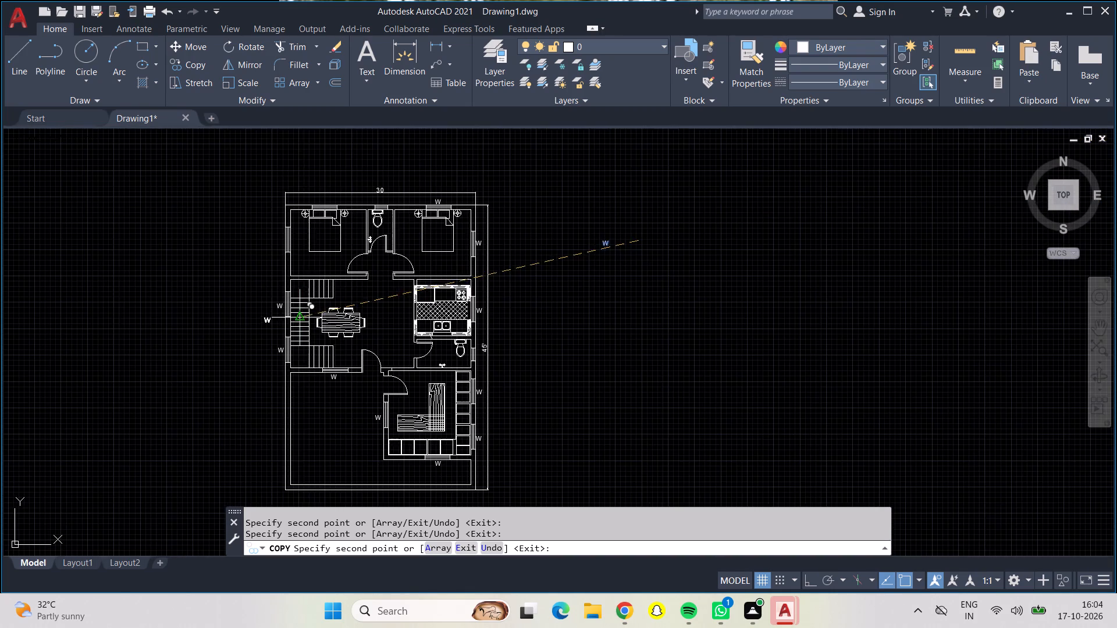
scroll(310, 222, up, 2)
scroll(310, 222, down, 1)
scroll(310, 222, up, 1)
scroll(310, 222, down, 1)
scroll(310, 222, up, 1)
scroll(286, 277, down, 1)
scroll(279, 282, up, 1)
scroll(279, 282, down, 1)
scroll(279, 280, up, 1)
scroll(279, 280, down, 1)
scroll(279, 280, up, 1)
scroll(279, 280, down, 1)
scroll(279, 267, up, 1)
scroll(365, 323, down, 1)
scroll(365, 323, up, 3)
middle_drag(268, 344, 382, 431)
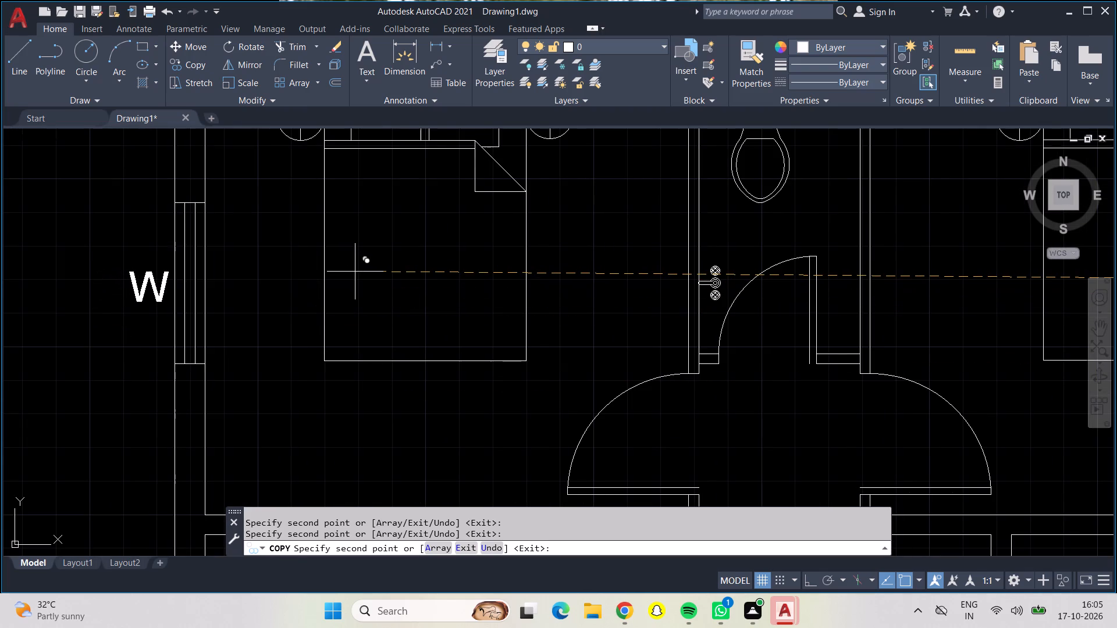
click(355, 272)
Place a W copy just above the north-wall window of the northwest bedroom and end the copying.
scroll(408, 237, down, 2)
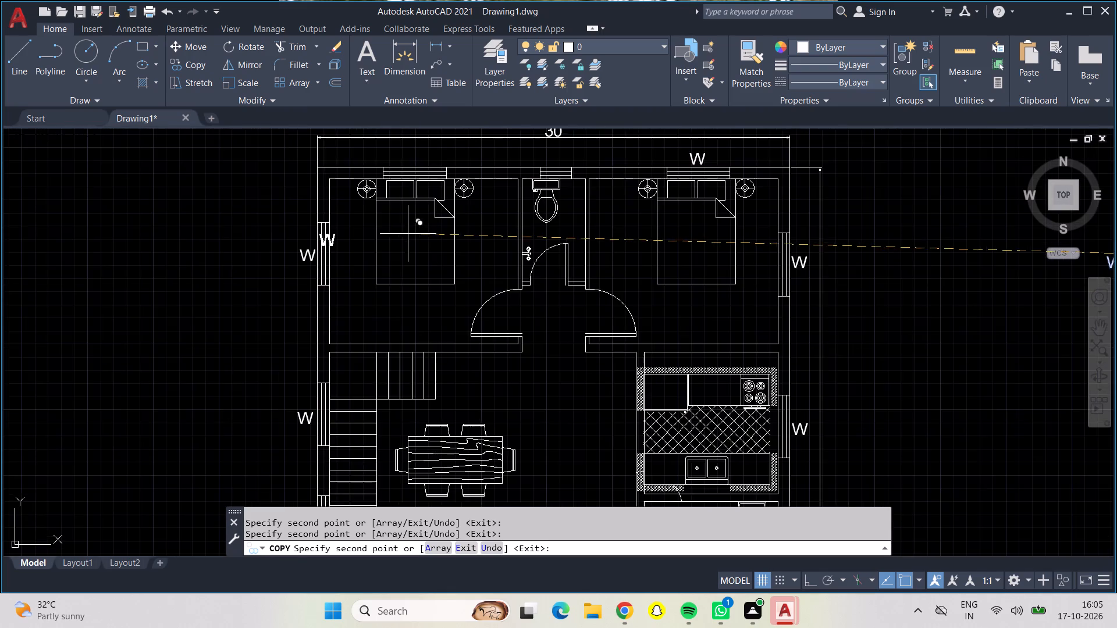
middle_drag(408, 234, 411, 384)
scroll(483, 290, up, 6)
scroll(492, 345, down, 2)
middle_drag(518, 385, 618, 321)
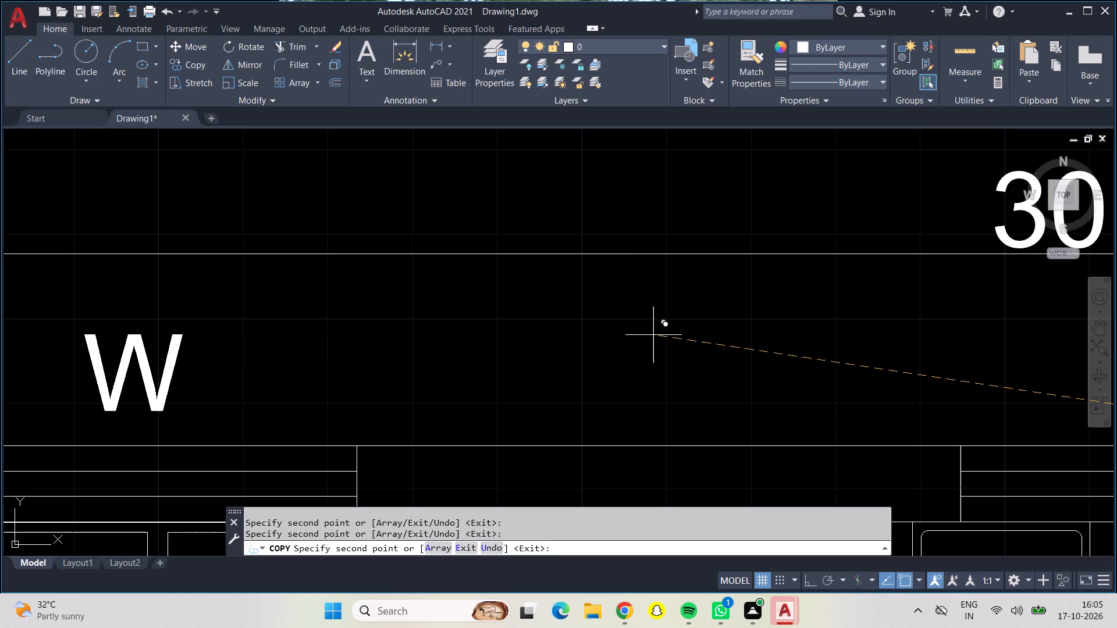
scroll(614, 340, down, 1)
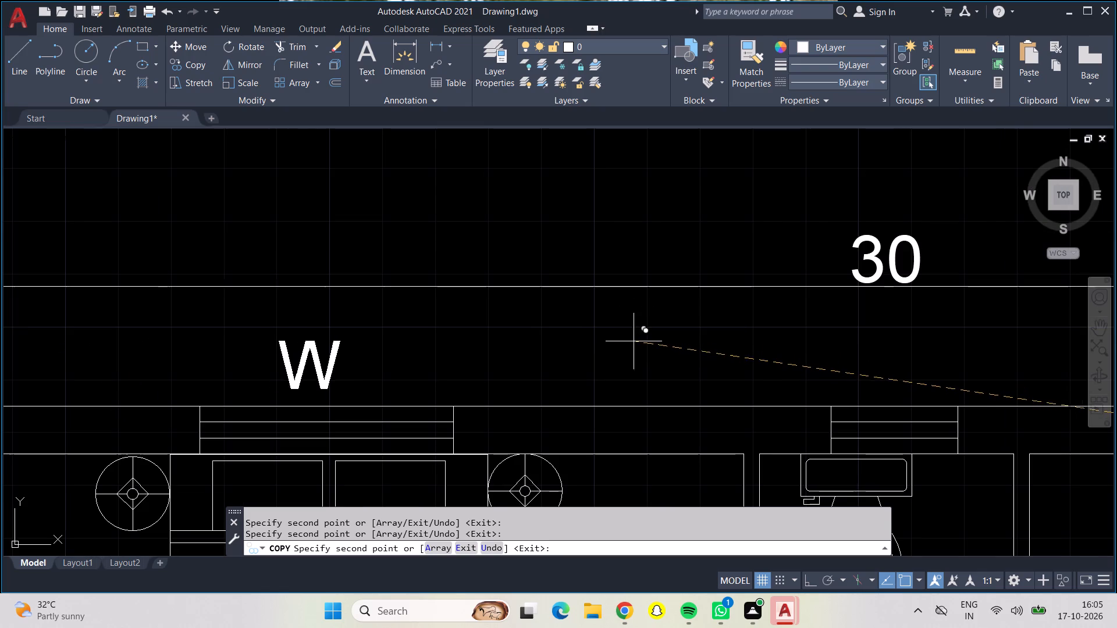
click(655, 340)
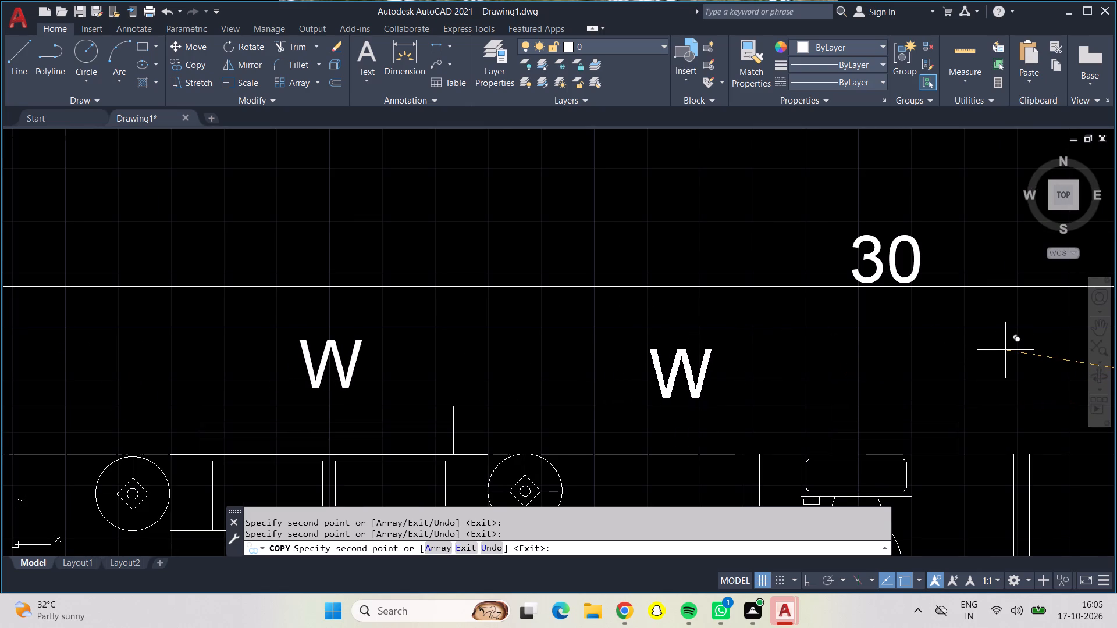
middle_drag(1005, 350, 831, 352)
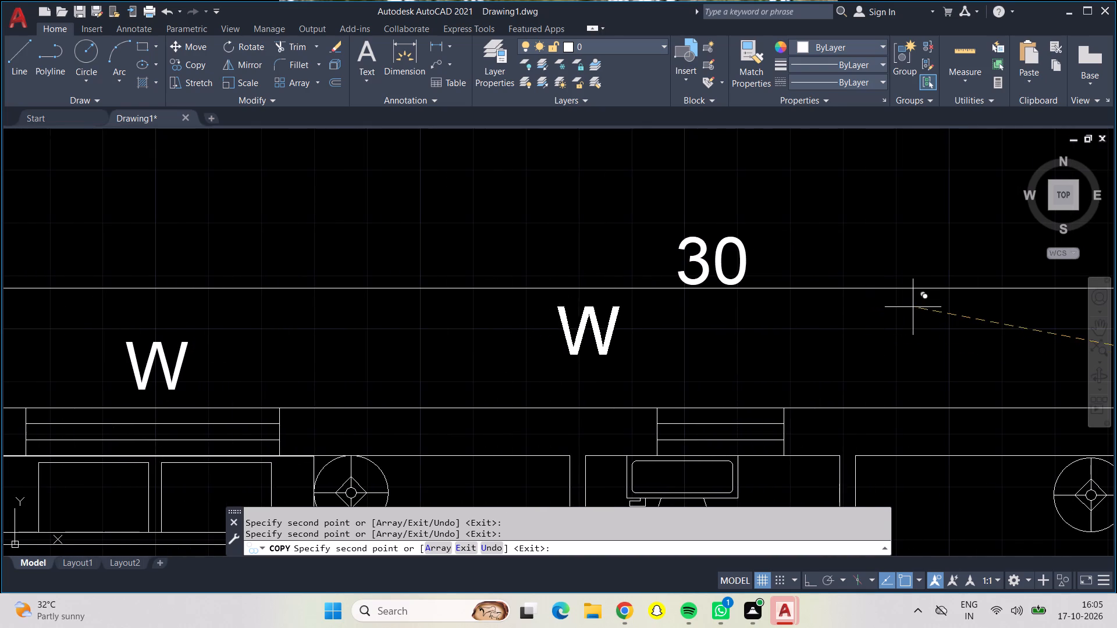
scroll(954, 320, down, 2)
middle_drag(955, 330, 850, 333)
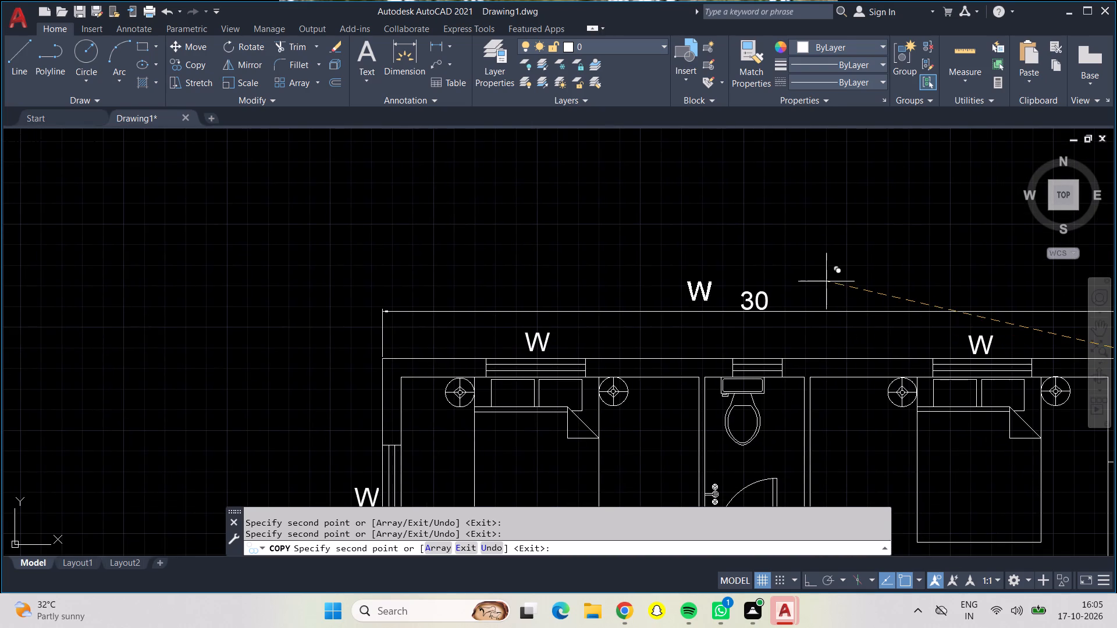
key(Escape)
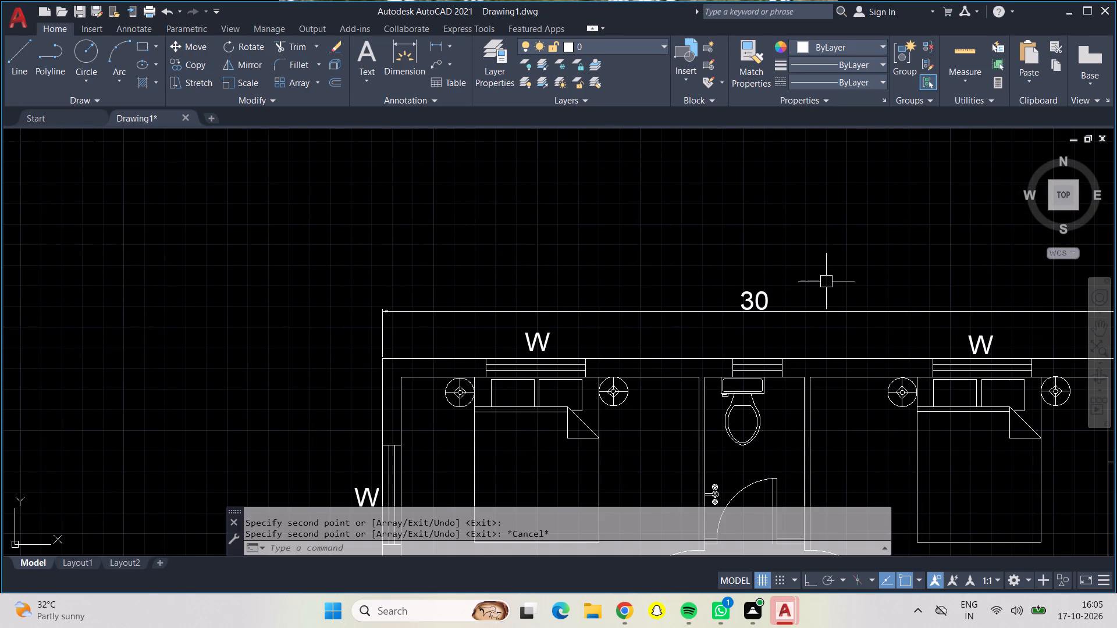
Delete the stray original W text lying outside the floor plan to the east.
scroll(692, 361, down, 2)
middle_drag(642, 289, 643, 190)
middle_drag(641, 359, 624, 302)
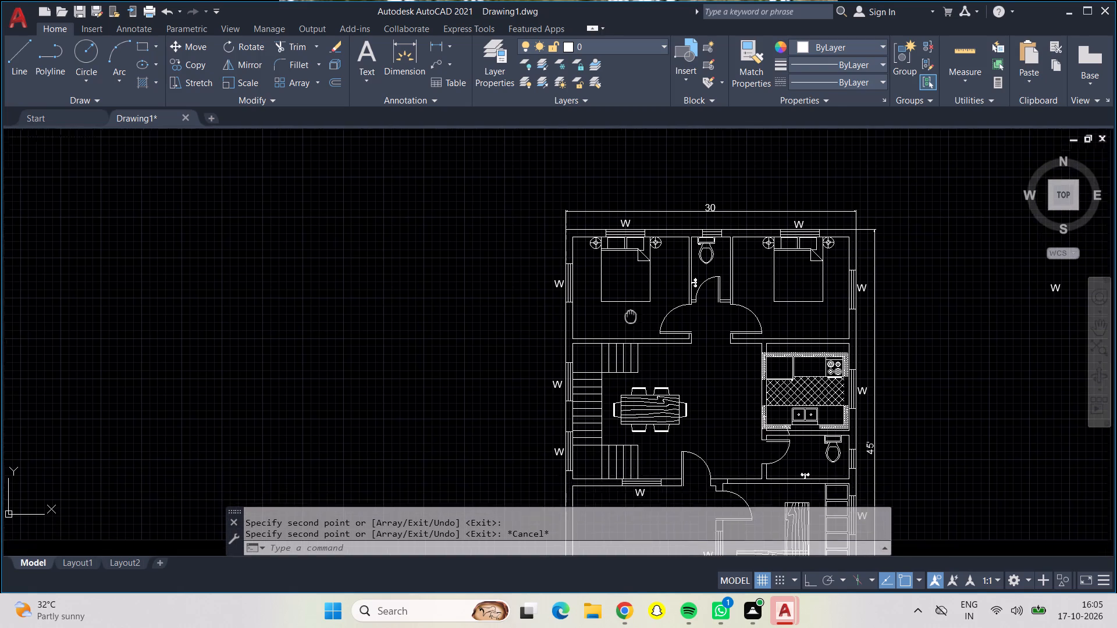
middle_drag(624, 302, 618, 288)
scroll(618, 296, down, 1)
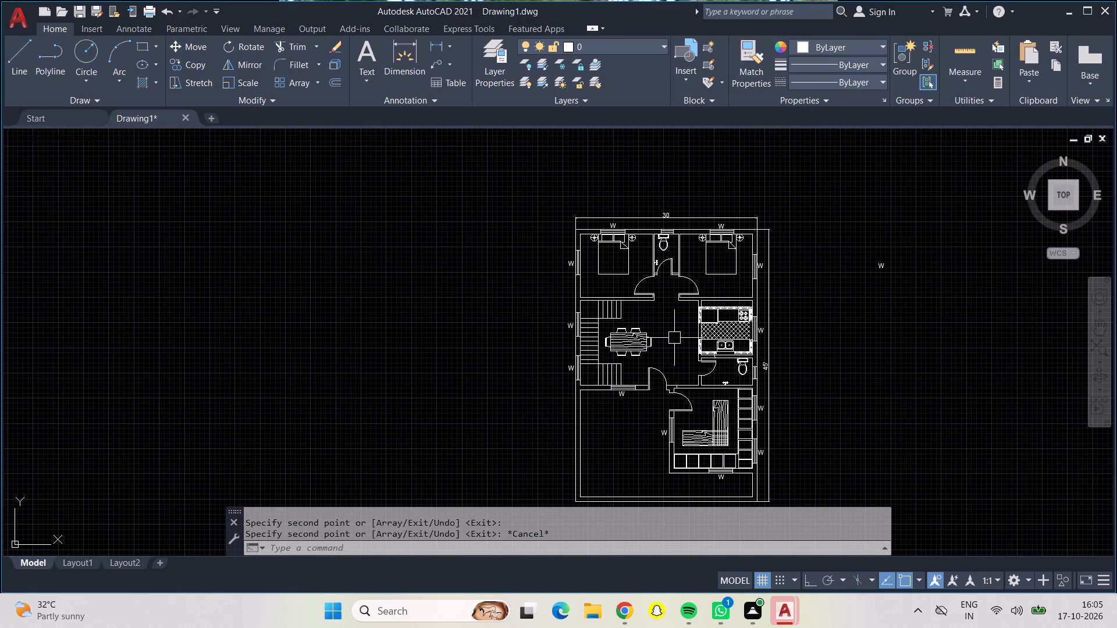
middle_drag(675, 338, 584, 323)
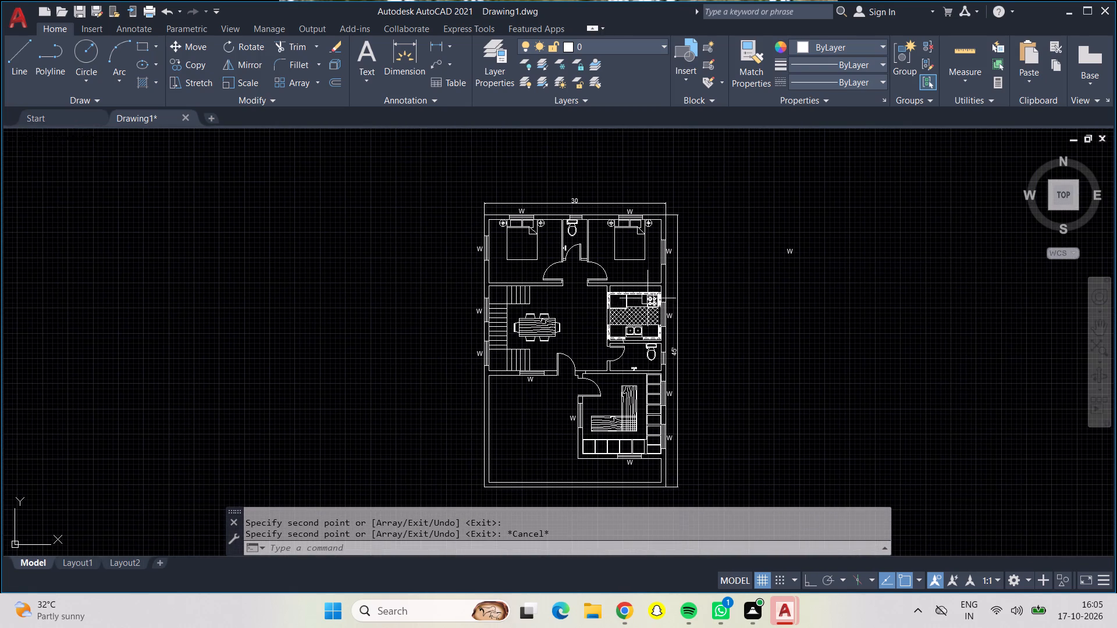
drag(755, 215, 784, 215)
click(859, 265)
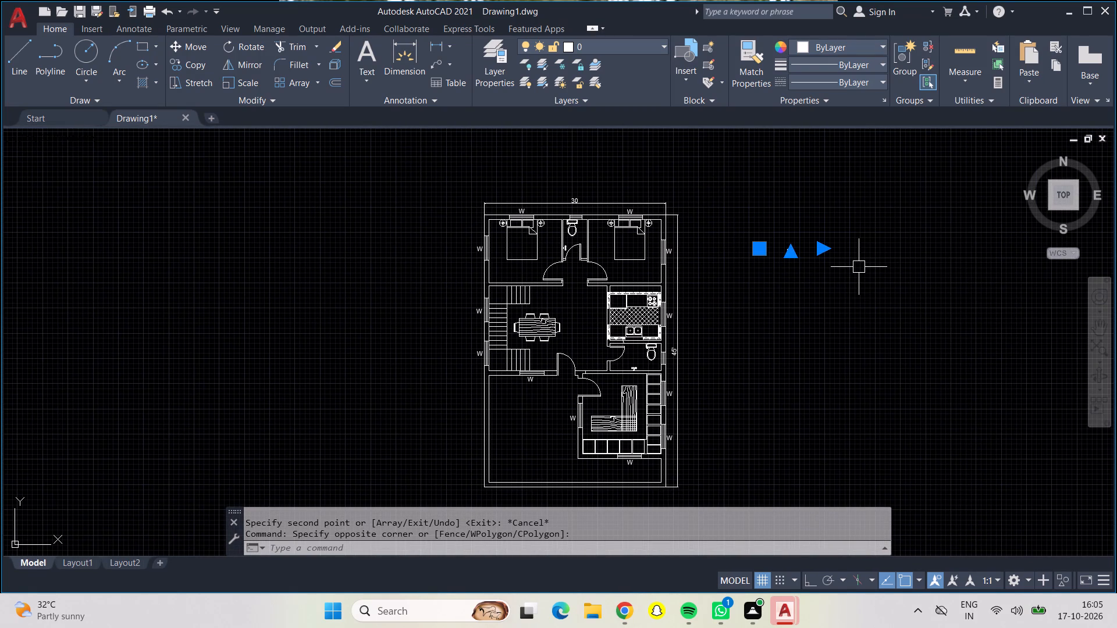
key(Delete)
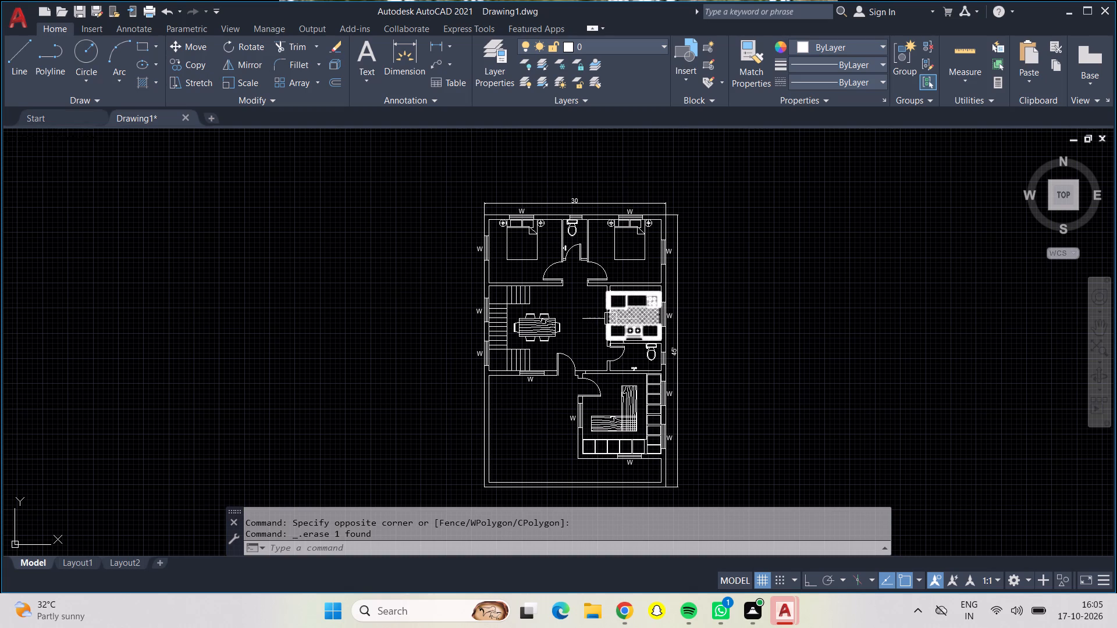
Quick-measure the open area southwest of the room with the L-shaped wood-grain table.
middle_drag(581, 318, 575, 291)
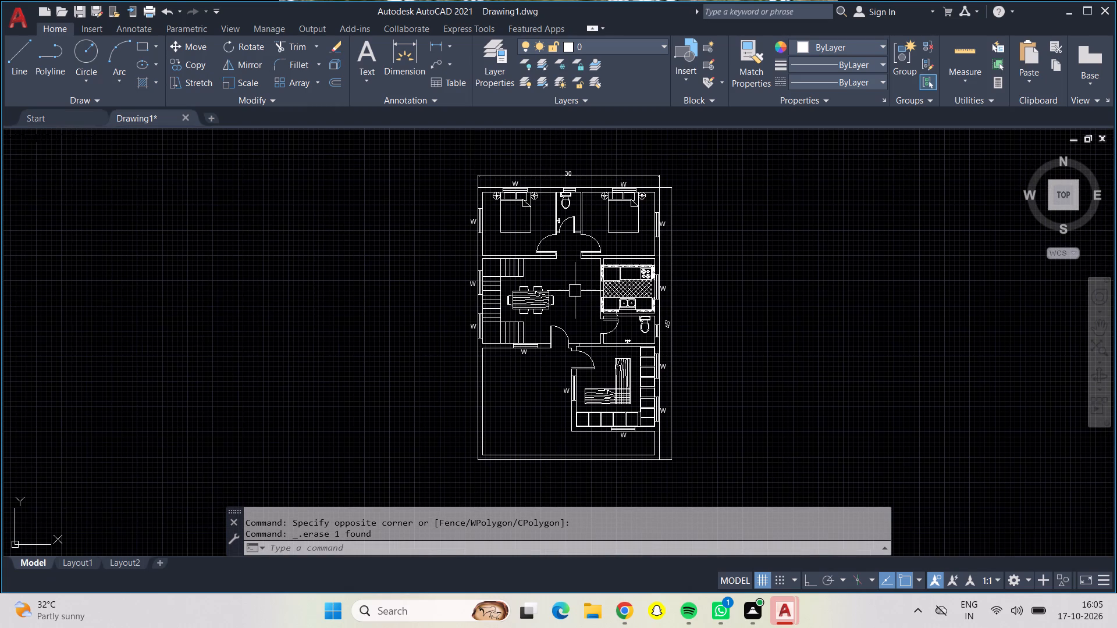
scroll(575, 290, up, 2)
scroll(575, 291, down, 1)
middle_drag(577, 295, 568, 250)
middle_drag(577, 270, 561, 220)
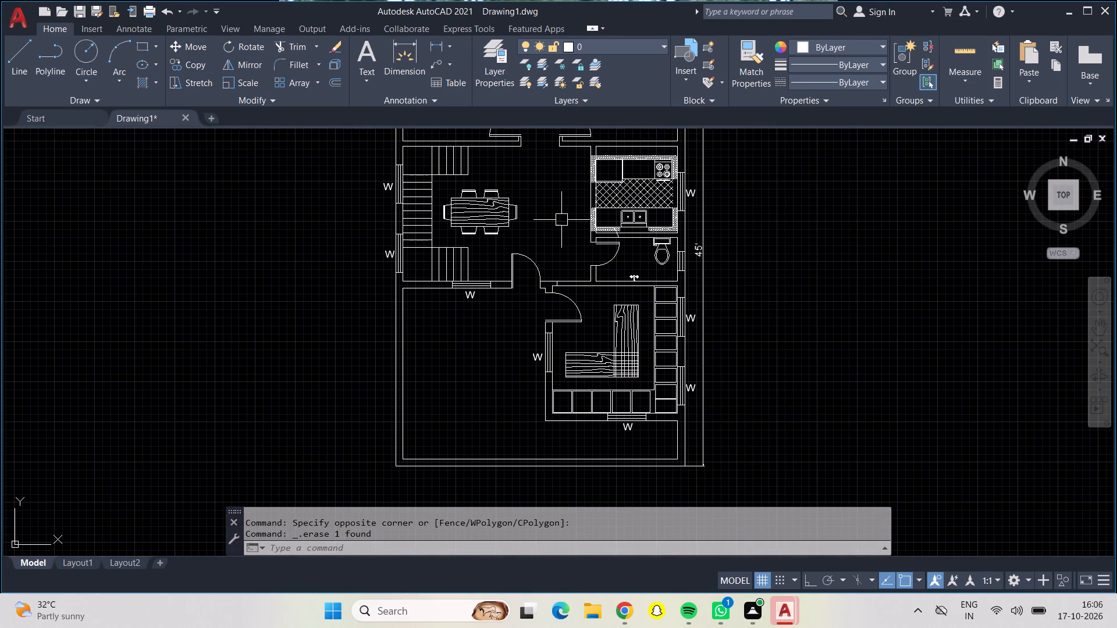
click(949, 57)
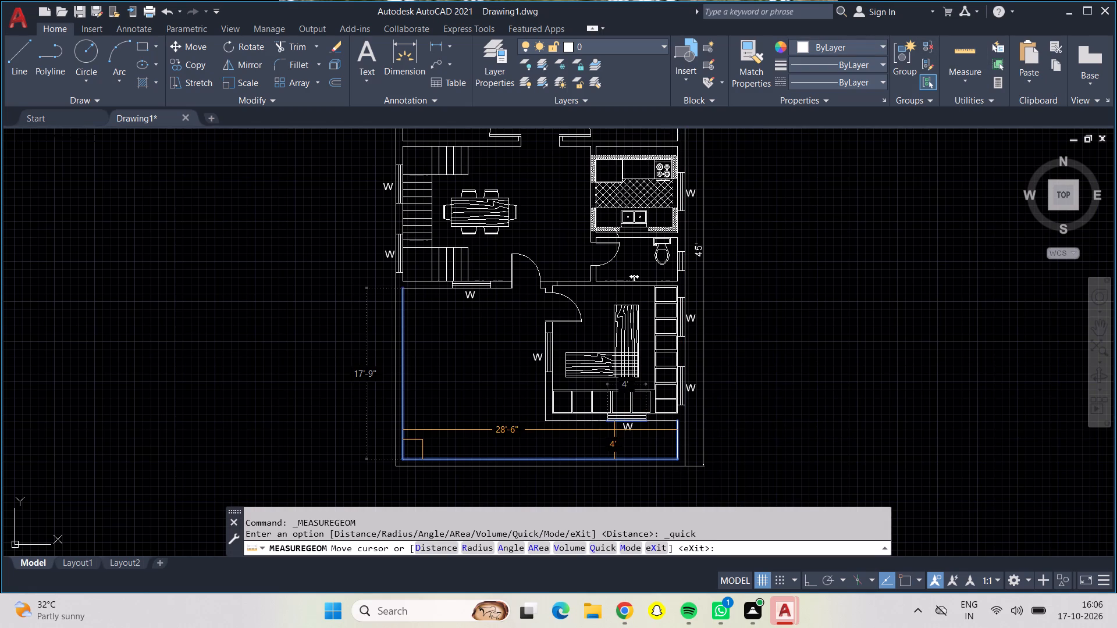
key(Escape)
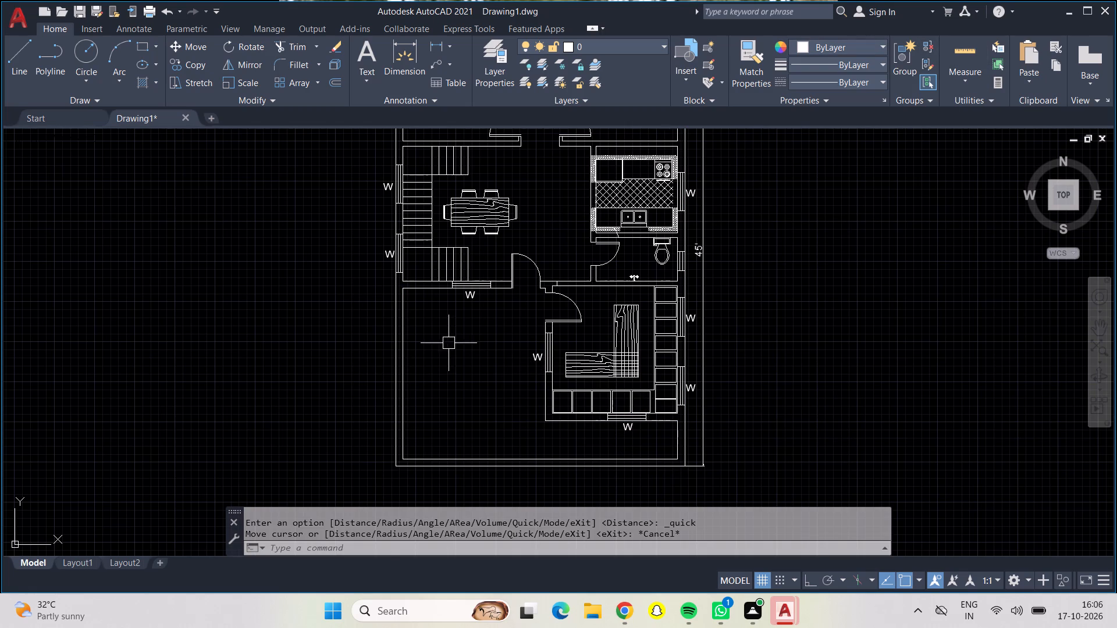
Examine the floor plan's rooms, doors and window labels from the north bedrooms to the L-shaped table room.
middle_drag(449, 342, 459, 563)
middle_drag(554, 394, 497, 270)
middle_drag(497, 272, 429, 300)
scroll(425, 299, up, 1)
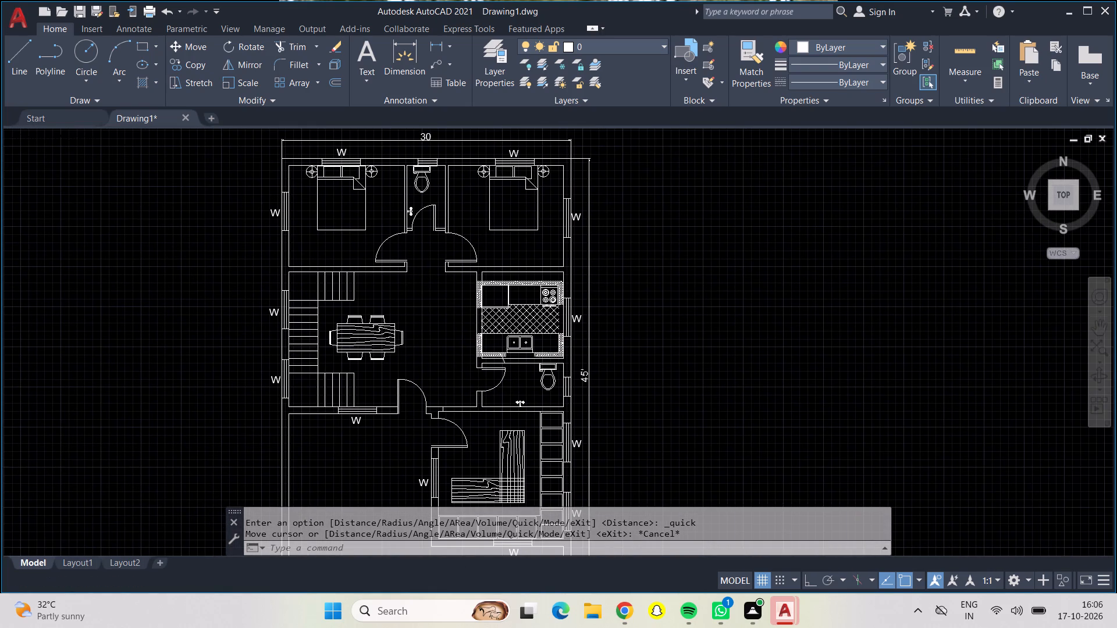
middle_drag(425, 299, 451, 434)
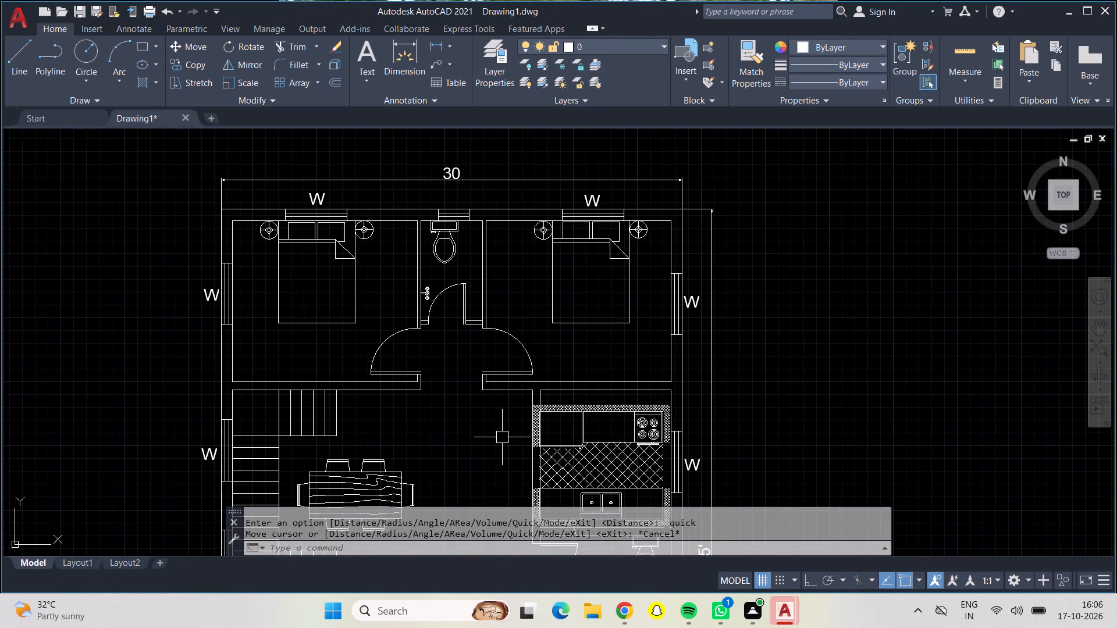
middle_drag(485, 451, 451, 288)
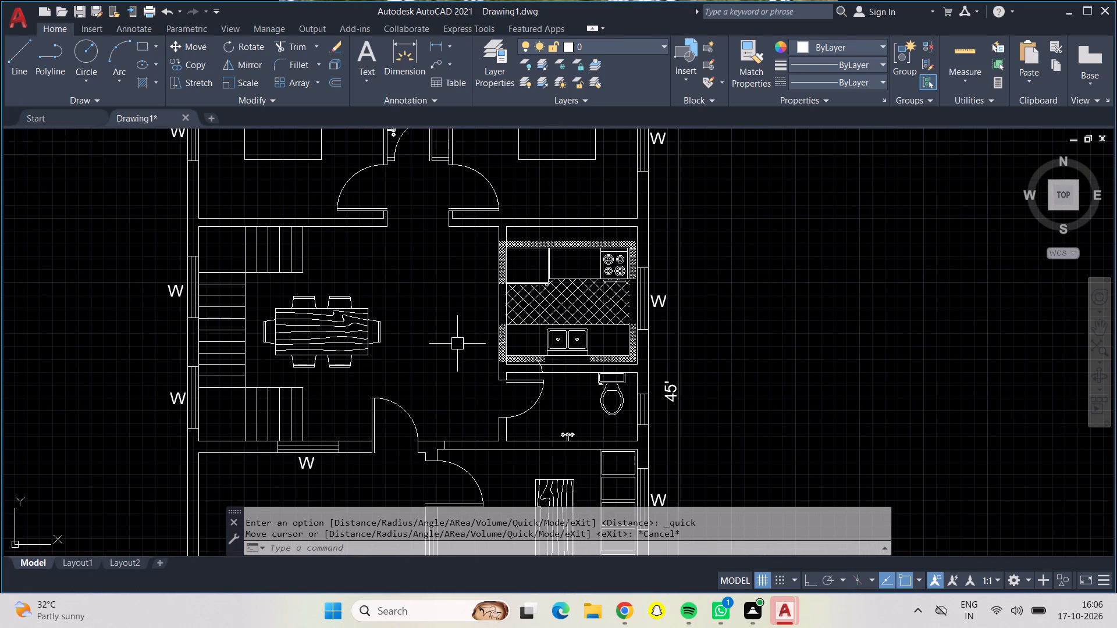
middle_drag(457, 345, 446, 227)
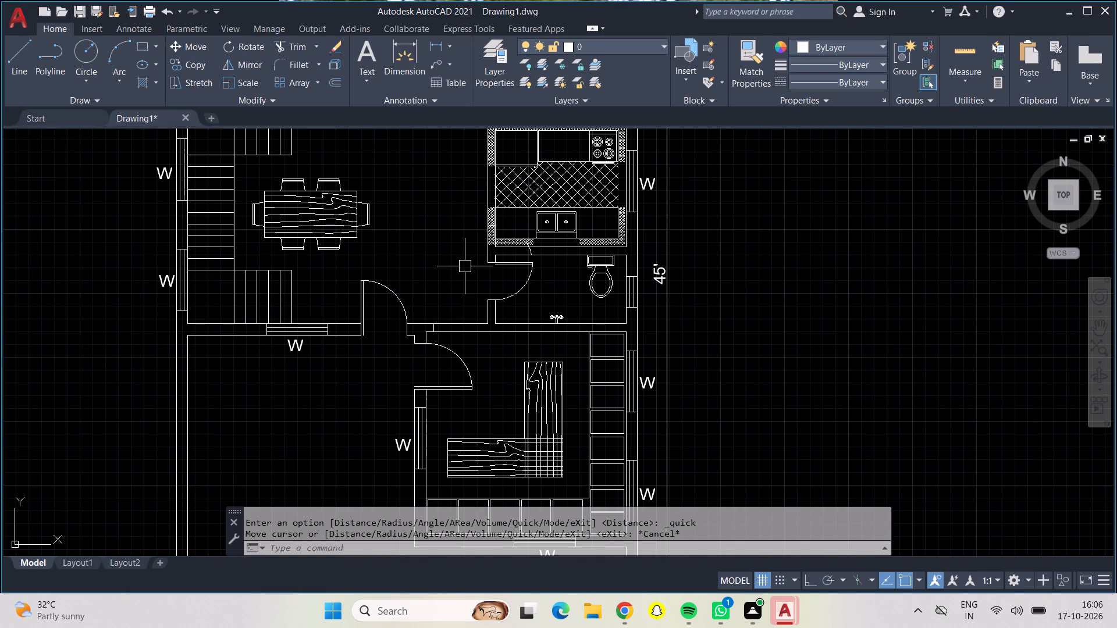
middle_drag(465, 267, 452, 208)
middle_drag(434, 188, 451, 338)
middle_drag(433, 294, 447, 394)
middle_drag(447, 347, 447, 344)
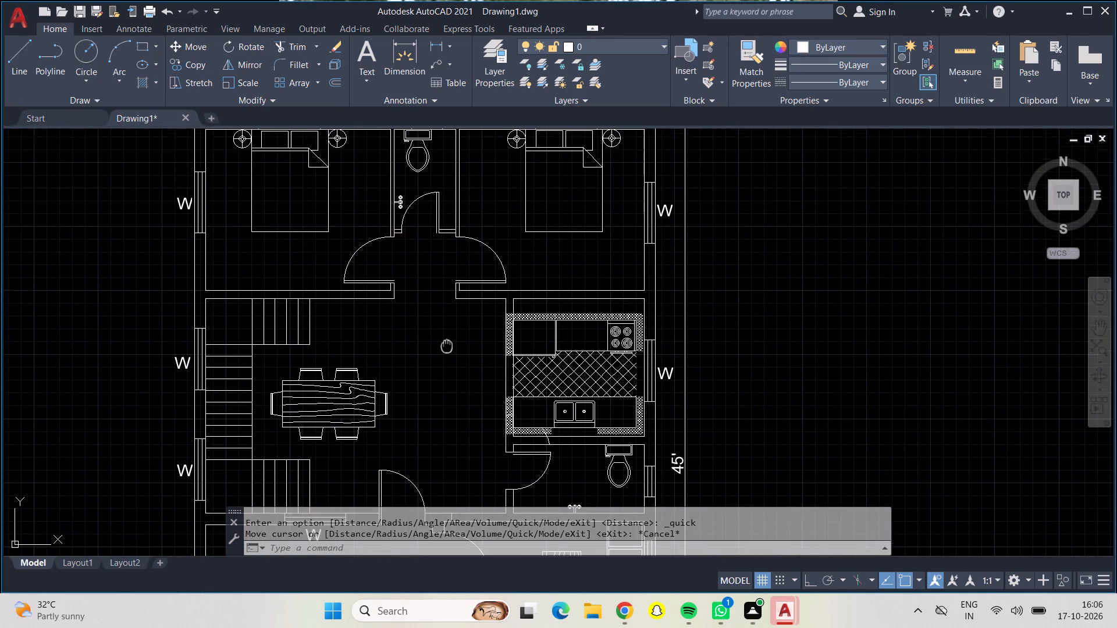
middle_drag(447, 344, 450, 393)
scroll(450, 393, up, 1)
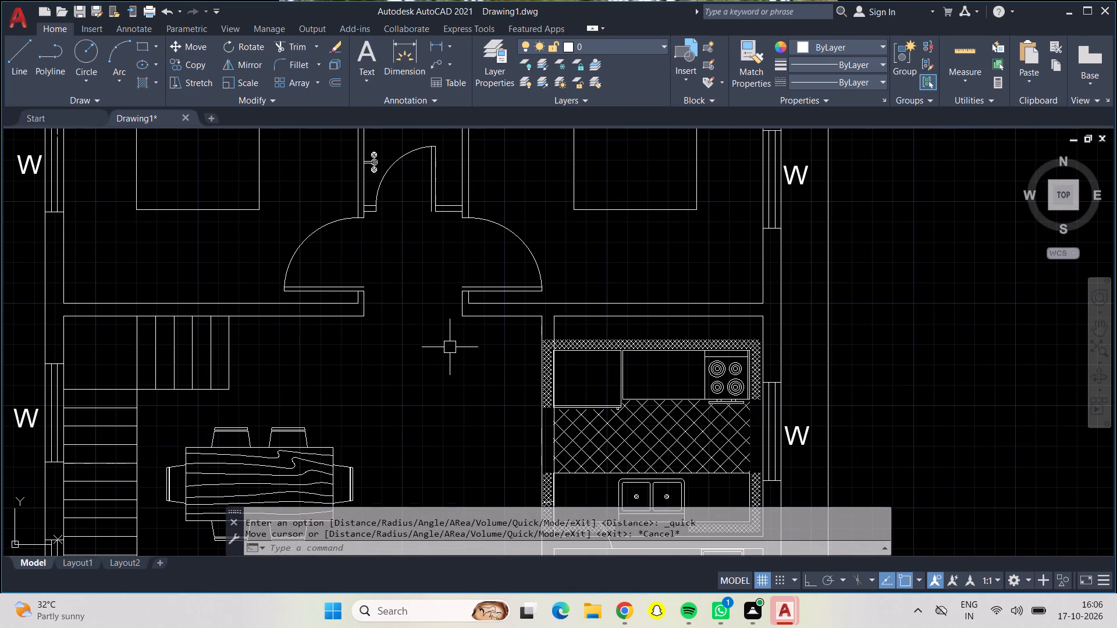
scroll(393, 297, down, 1)
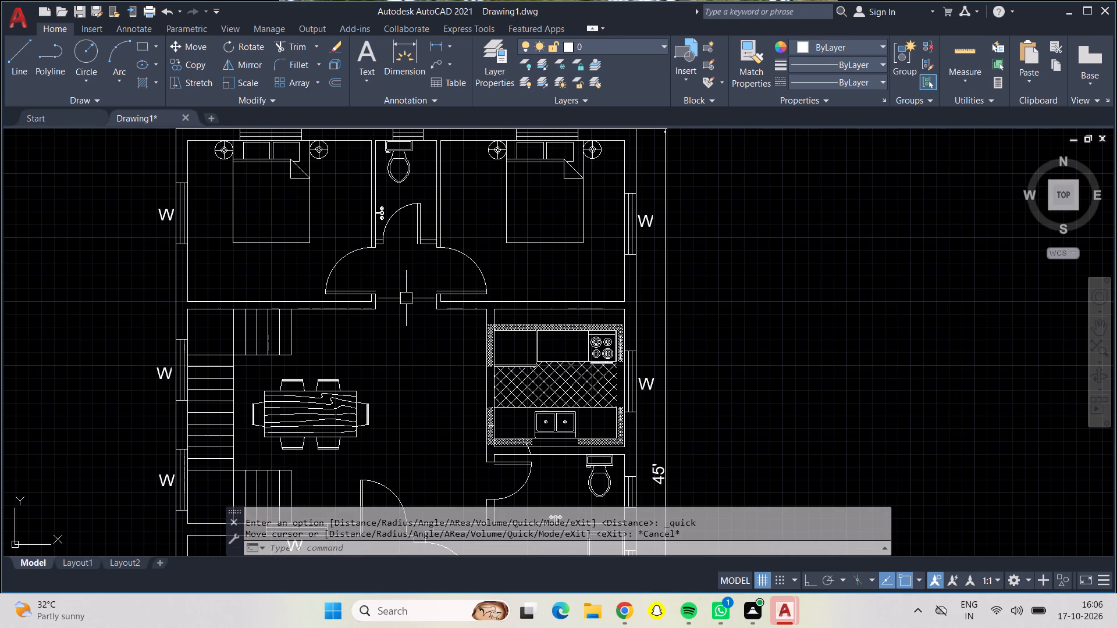
middle_drag(407, 299, 441, 436)
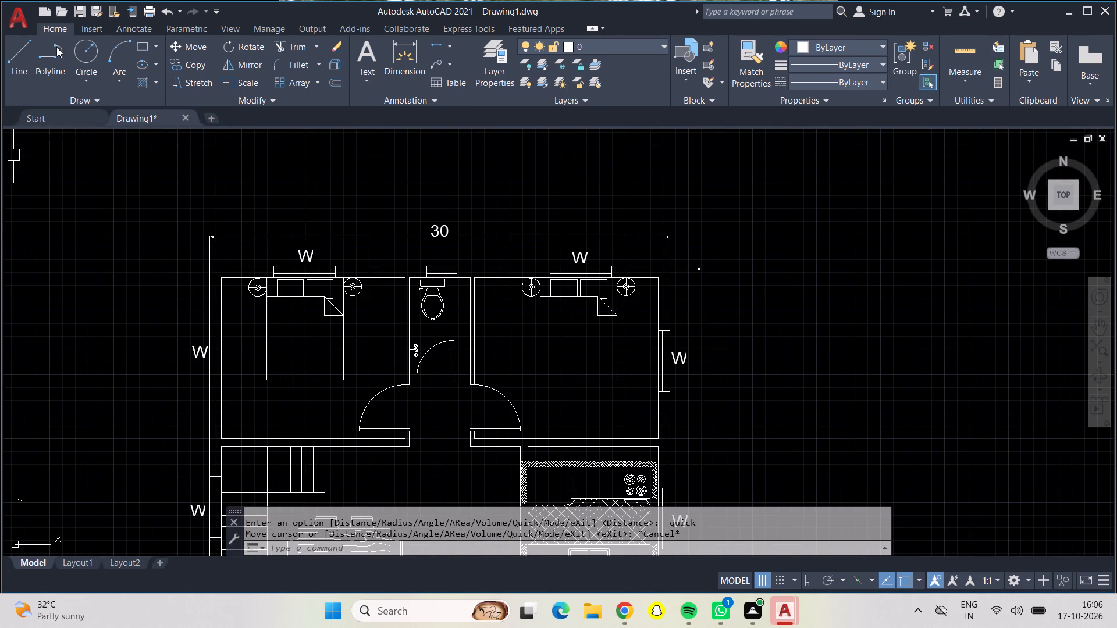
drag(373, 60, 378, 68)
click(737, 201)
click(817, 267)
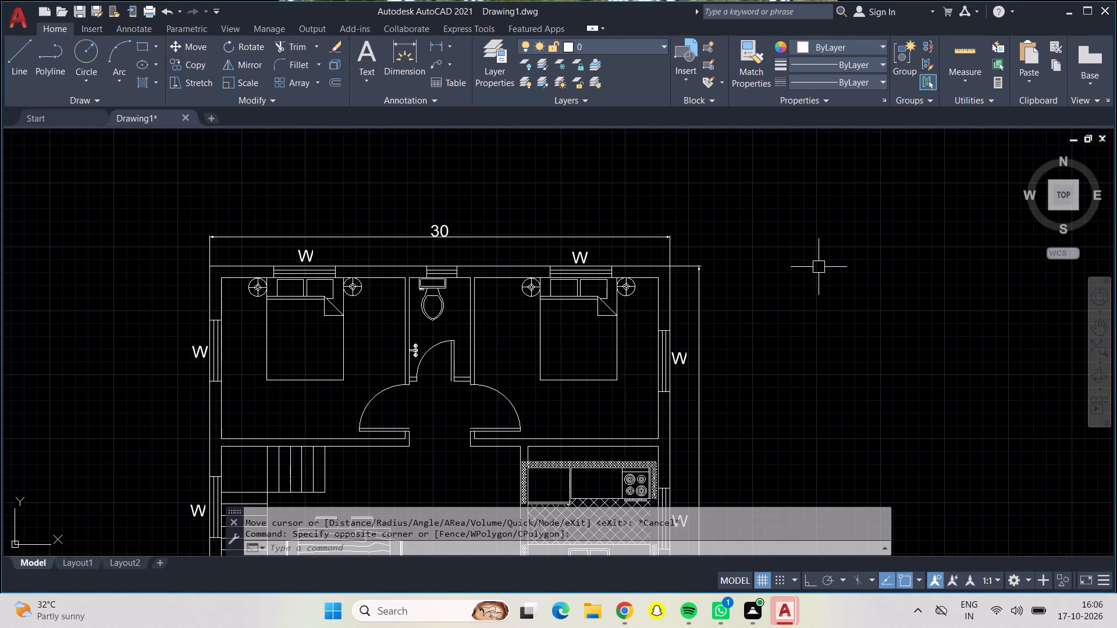
Create a centred multiline text V with 9" height in the empty area northeast of the floor plan.
click(374, 60)
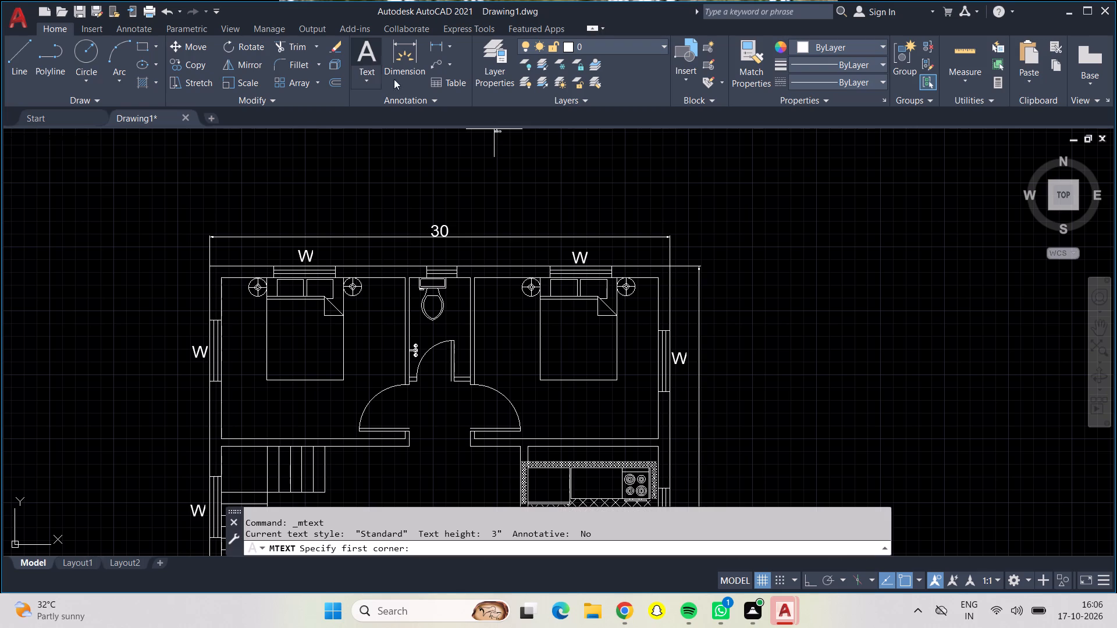
click(735, 172)
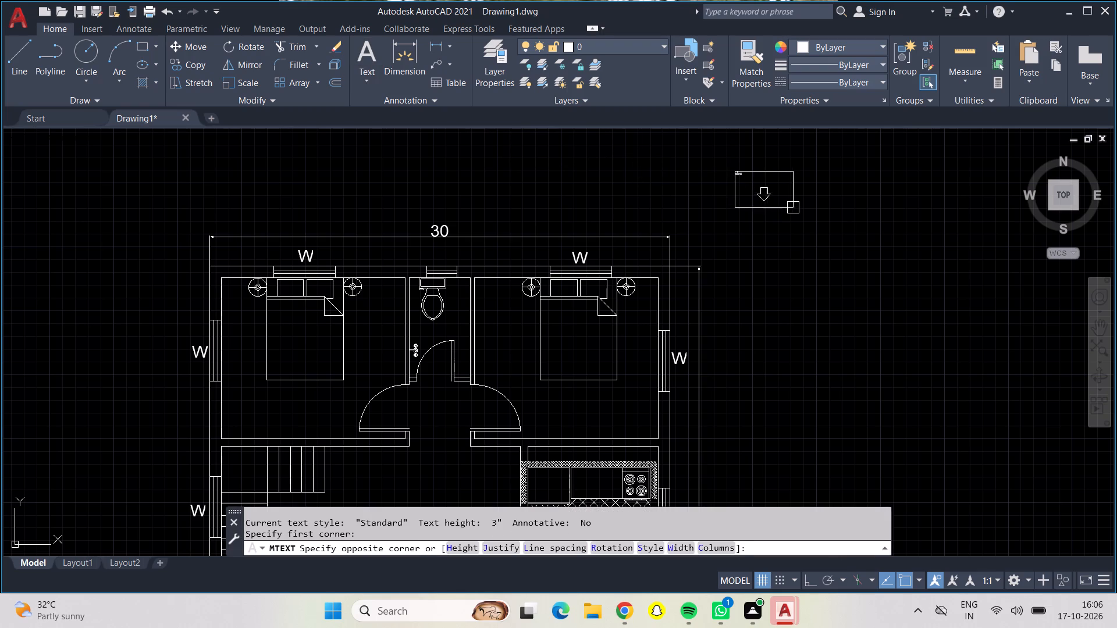
click(782, 233)
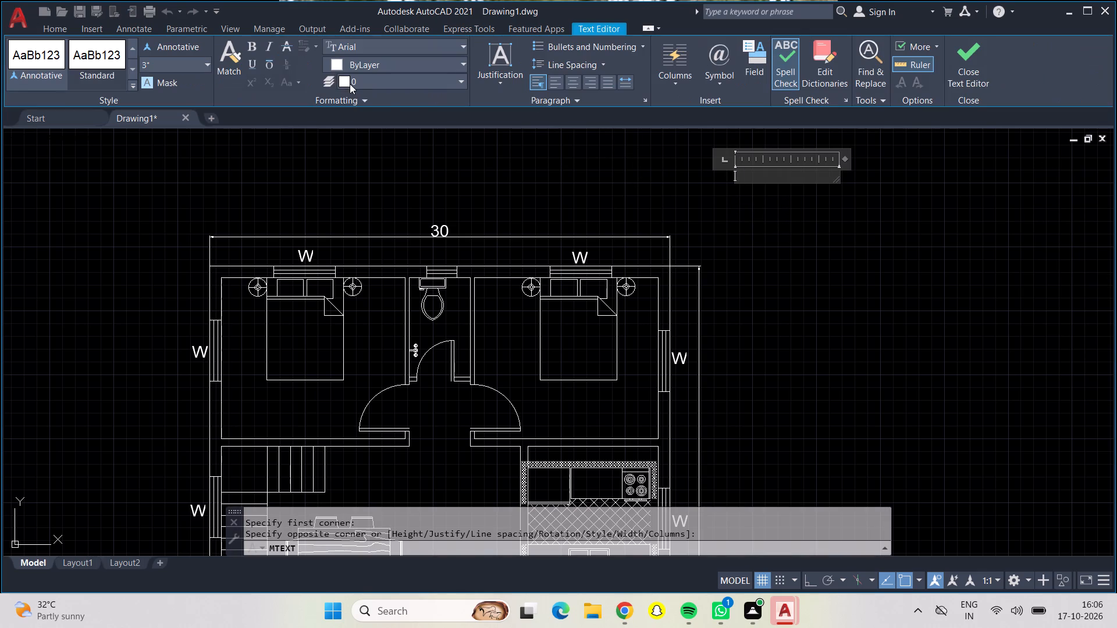
click(212, 65)
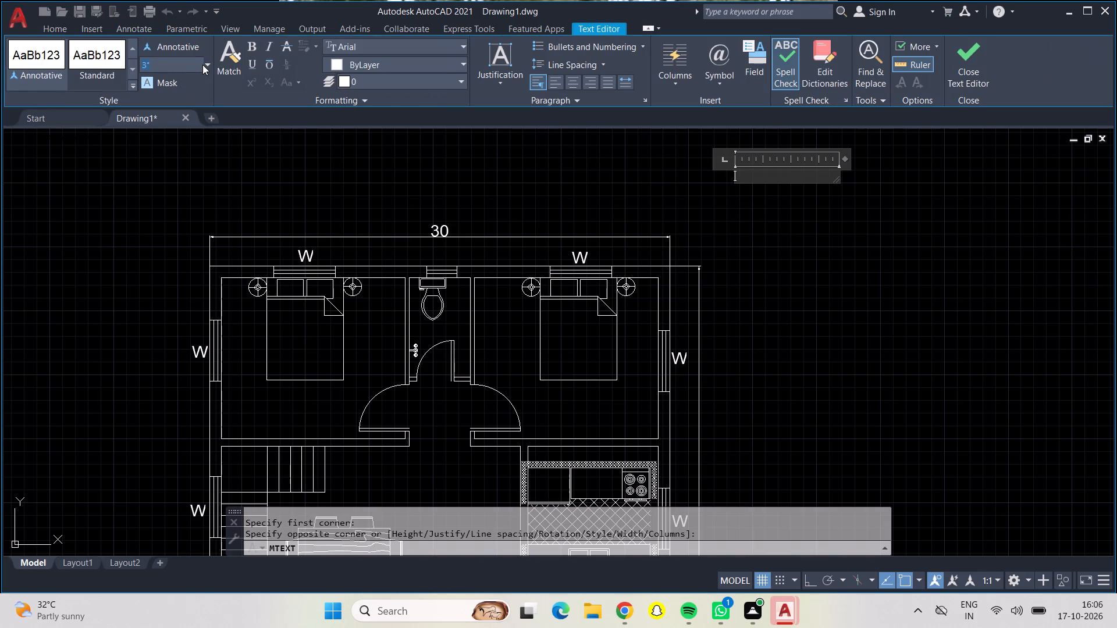
click(202, 65)
click(207, 68)
click(208, 77)
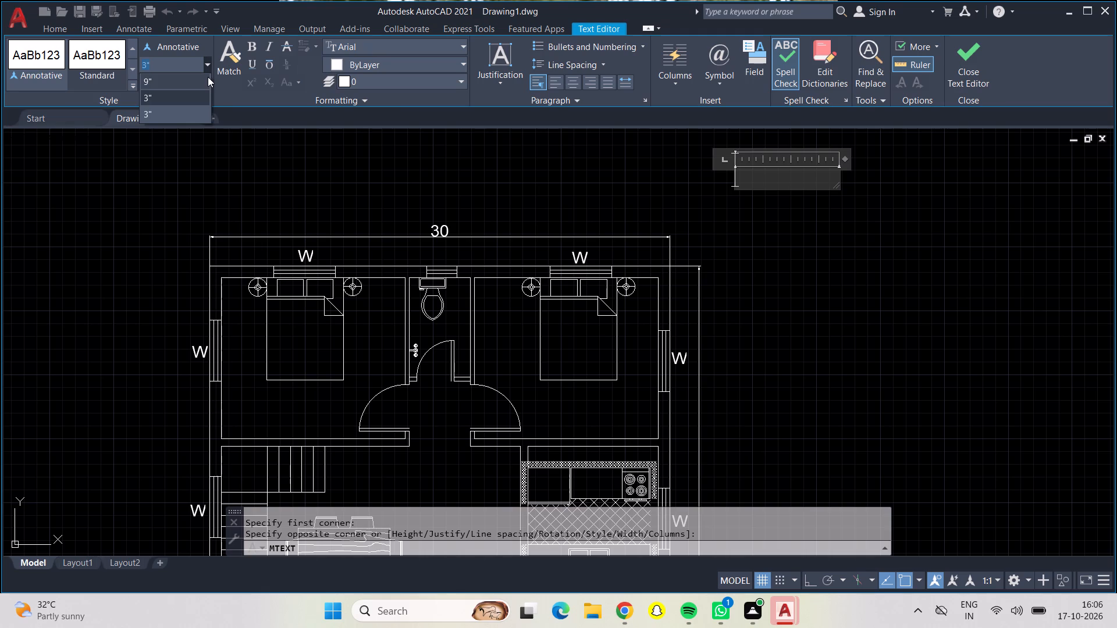
click(580, 78)
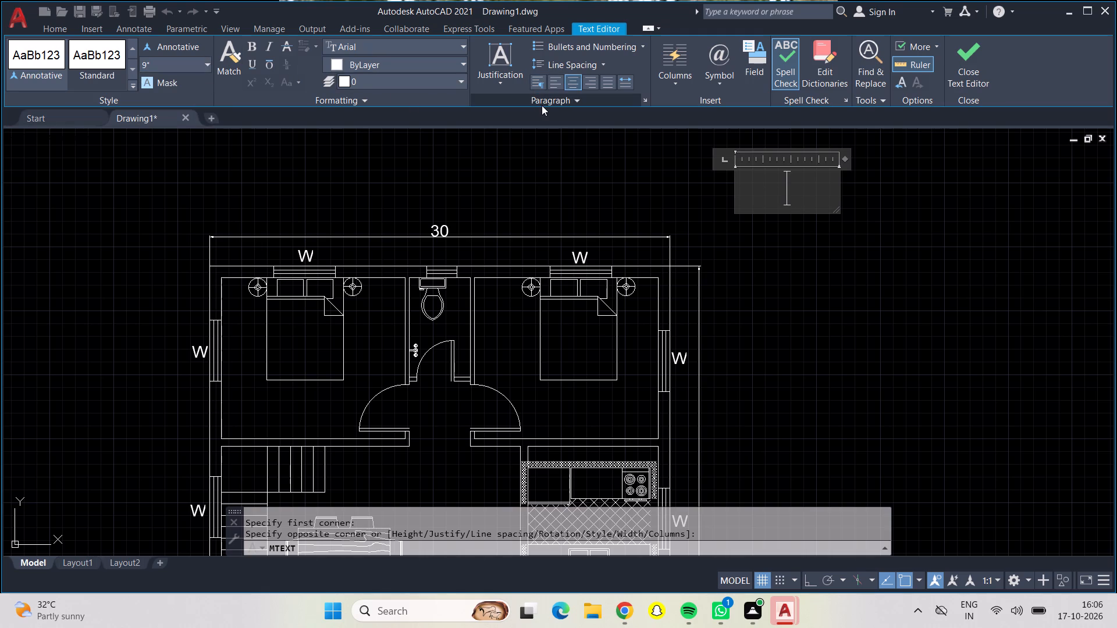
key(shift+v)
click(794, 188)
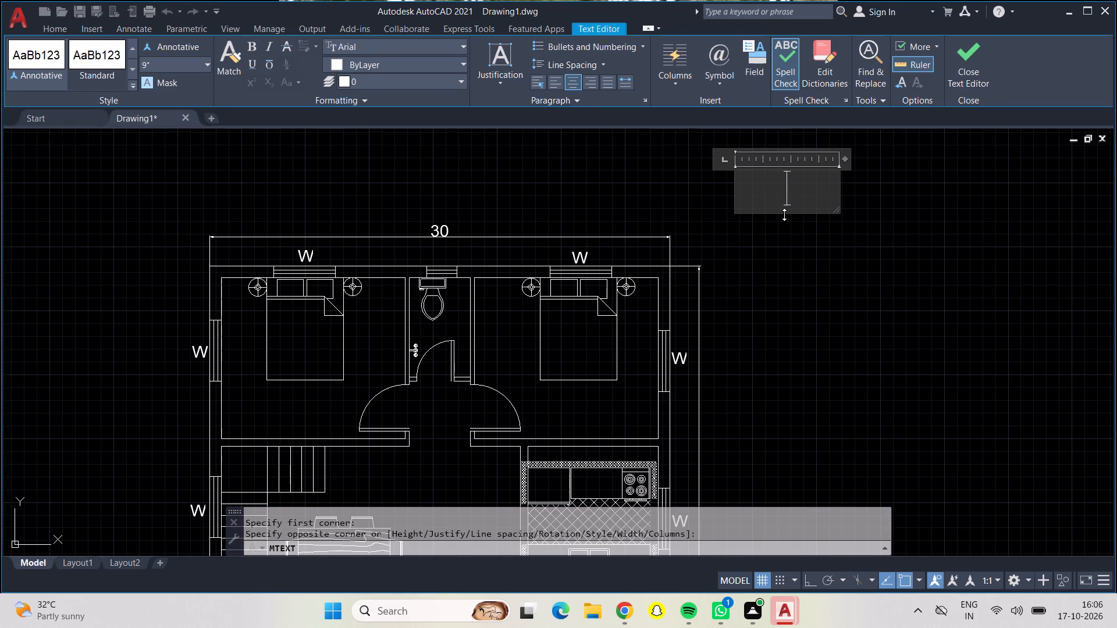
key(shift+v)
click(686, 179)
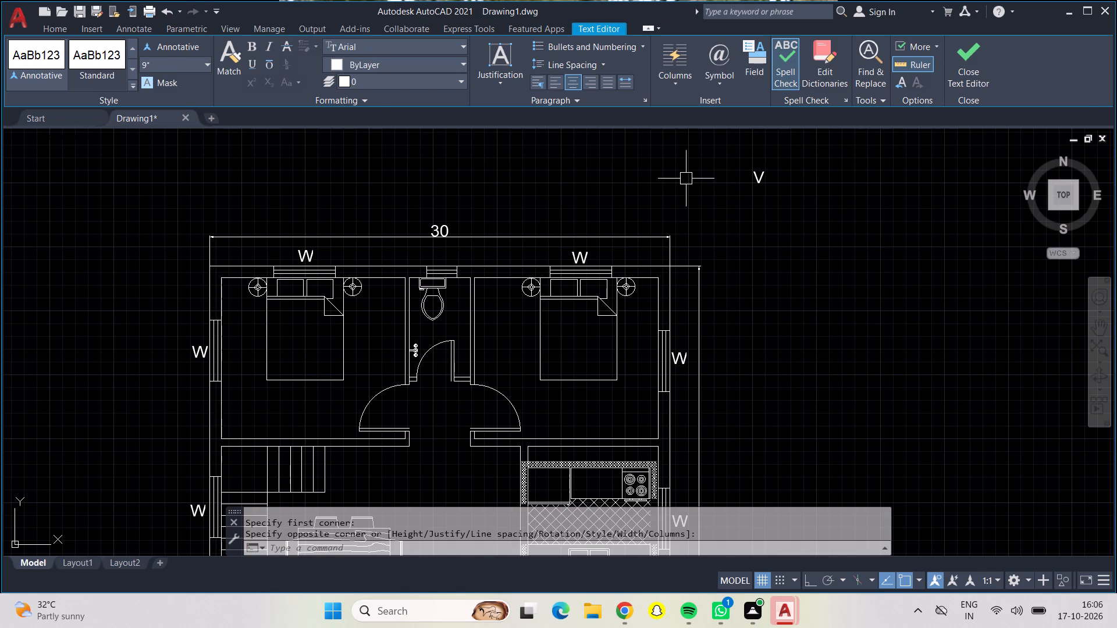
Copy the V text to just above the north-wall window of the bathroom between the two bedrooms.
click(750, 172)
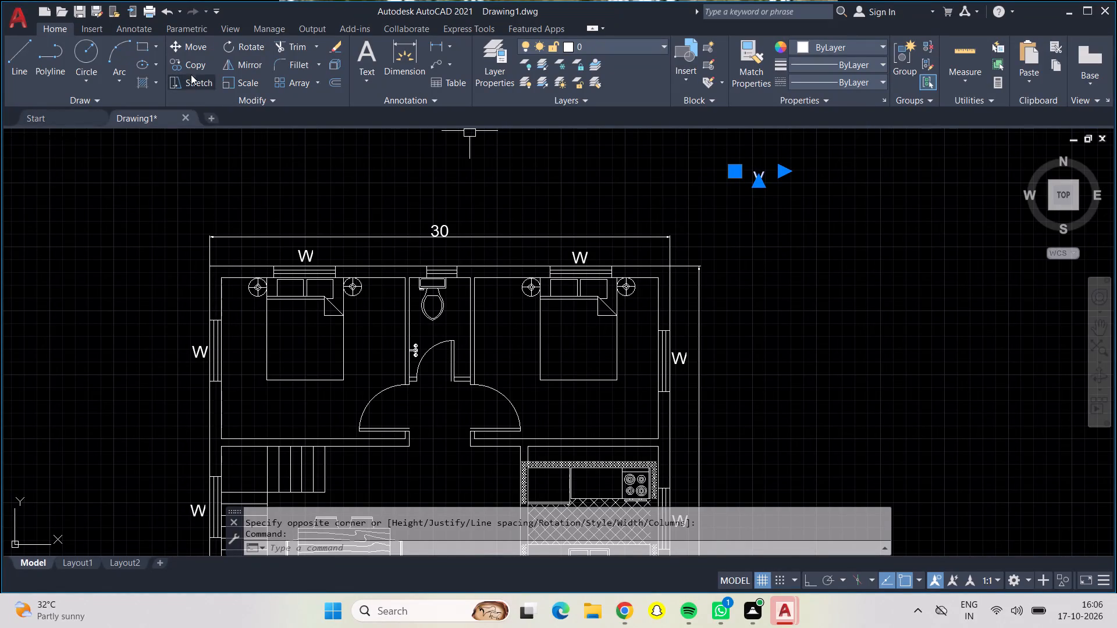
click(191, 65)
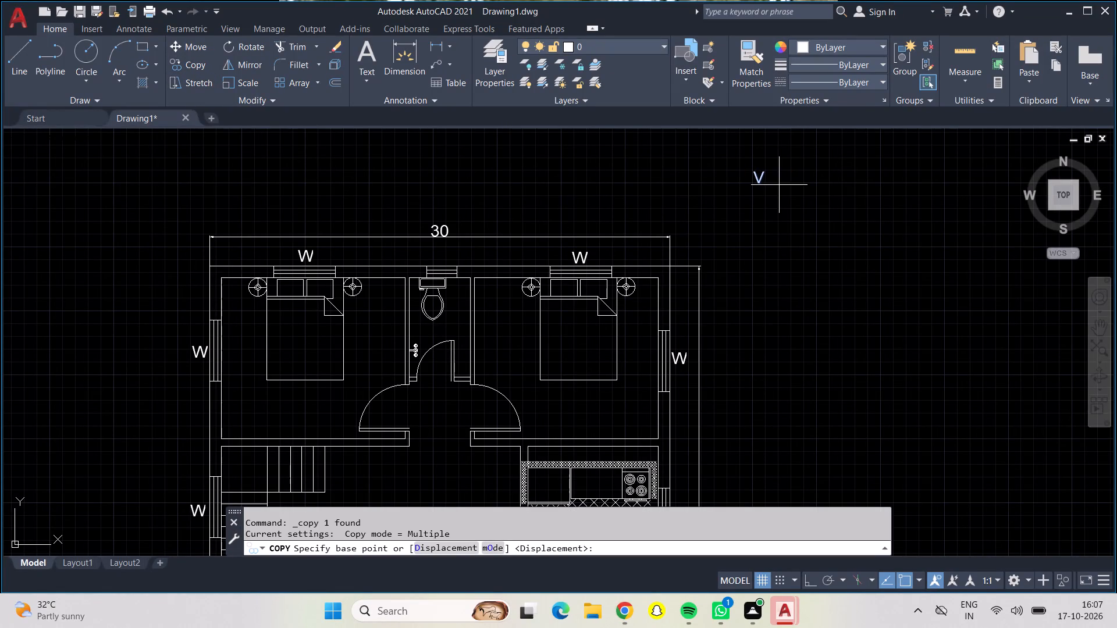
drag(763, 175, 742, 193)
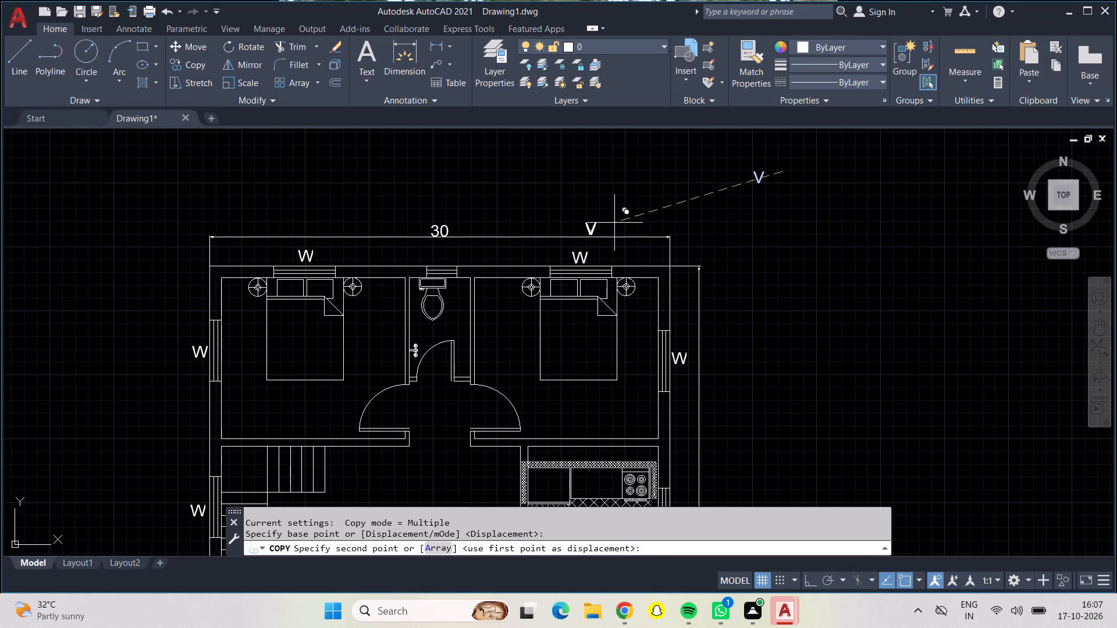
scroll(431, 241, up, 4)
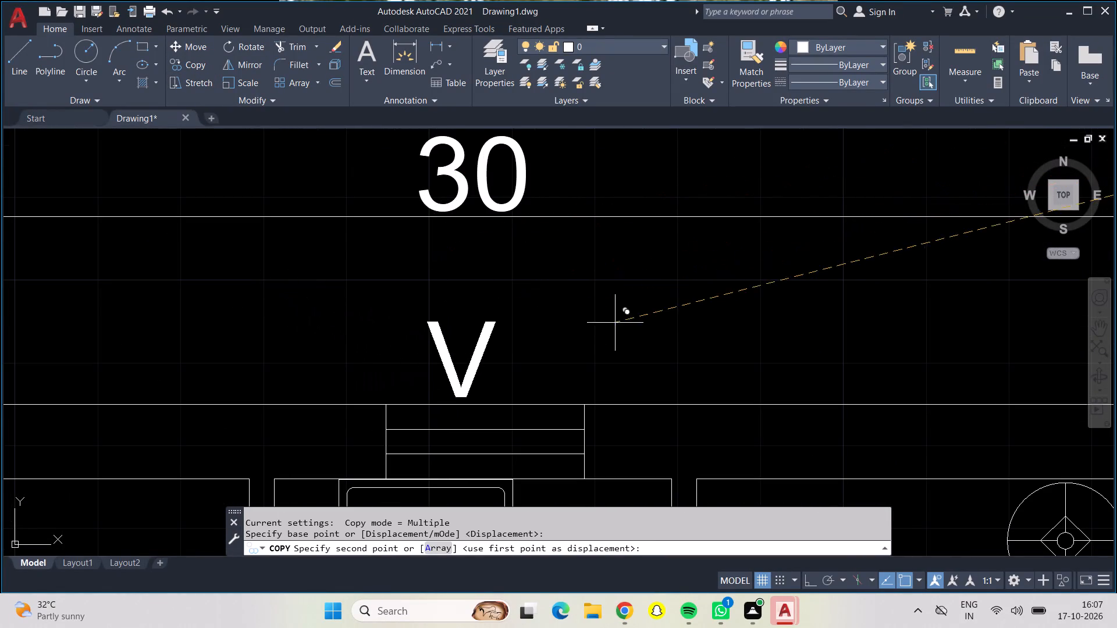
click(635, 317)
Place another V copy just outside the east-wall window of the bathroom south of the kitchen and end the copying.
scroll(641, 324, down, 3)
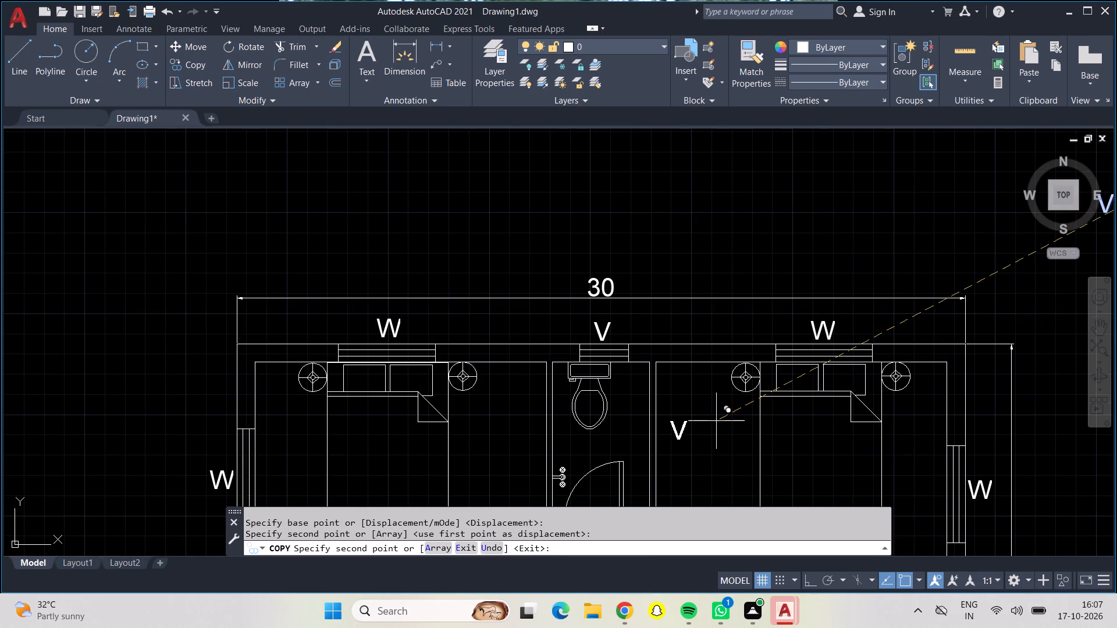
middle_drag(716, 421, 581, 229)
middle_drag(802, 398, 777, 372)
scroll(898, 440, down, 1)
middle_drag(898, 440, 813, 237)
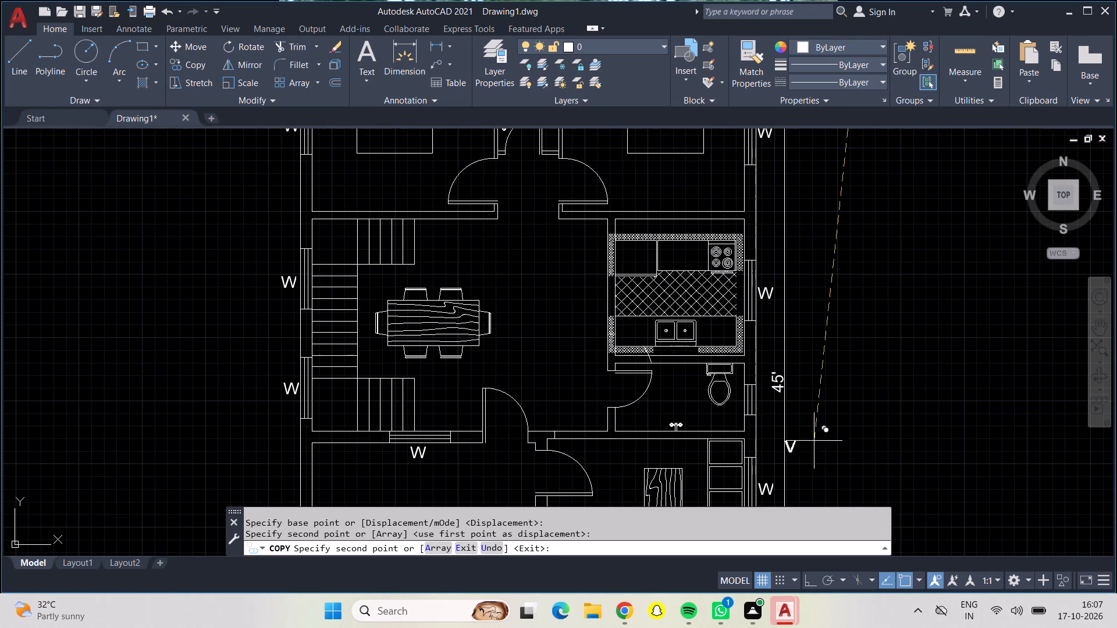
scroll(782, 404, up, 5)
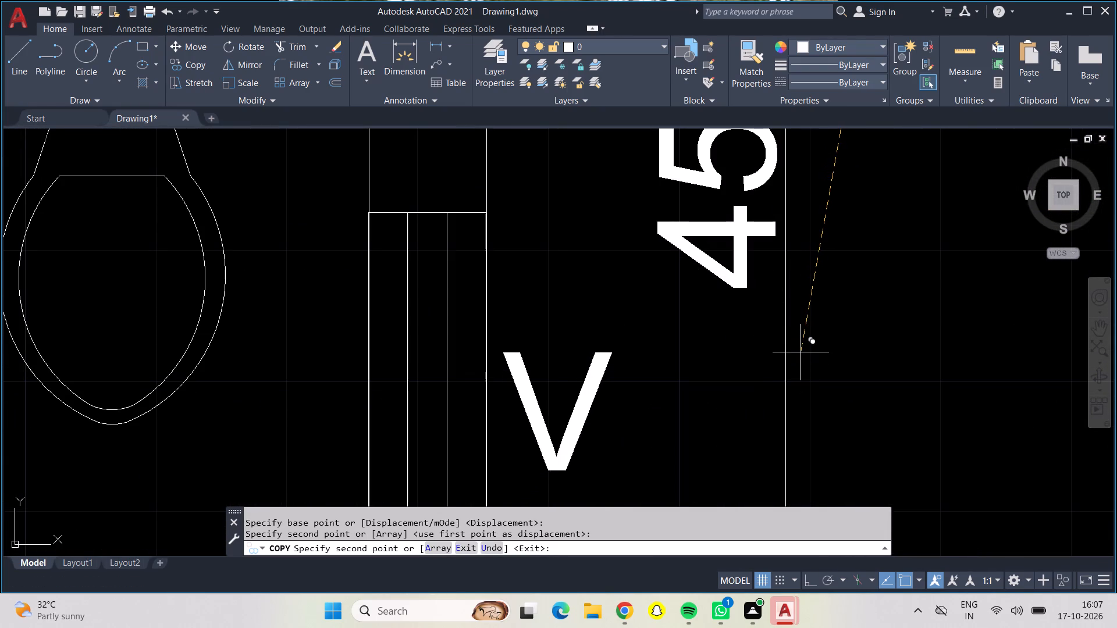
click(801, 352)
key(Return)
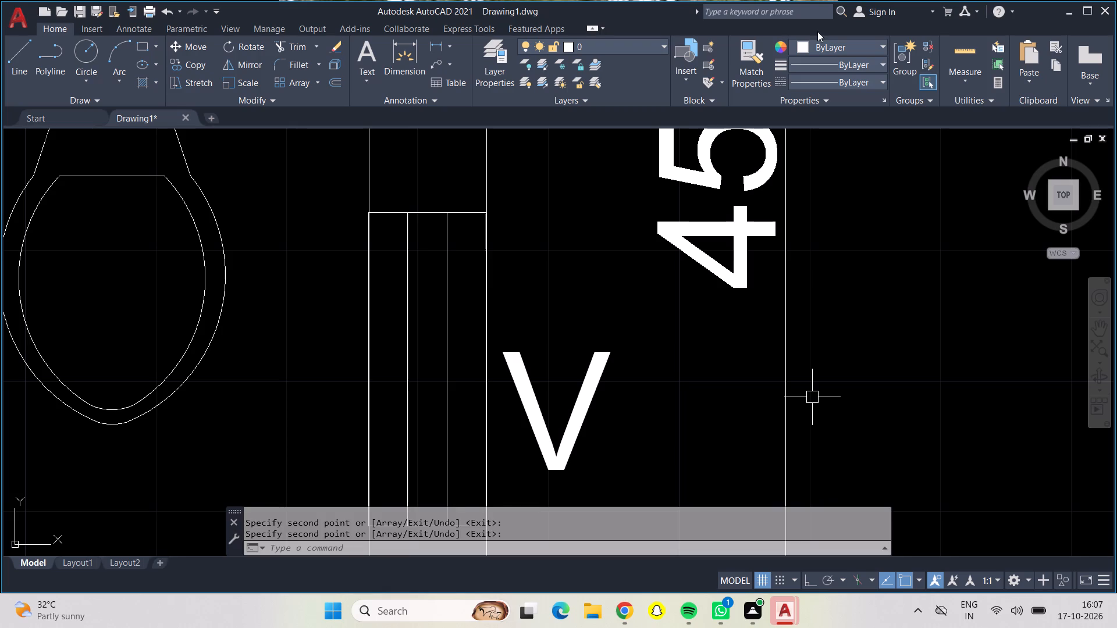
Delete the original V text lying outside the floor plan to the northeast.
scroll(828, 22, down, 6)
scroll(860, 206, down, 1)
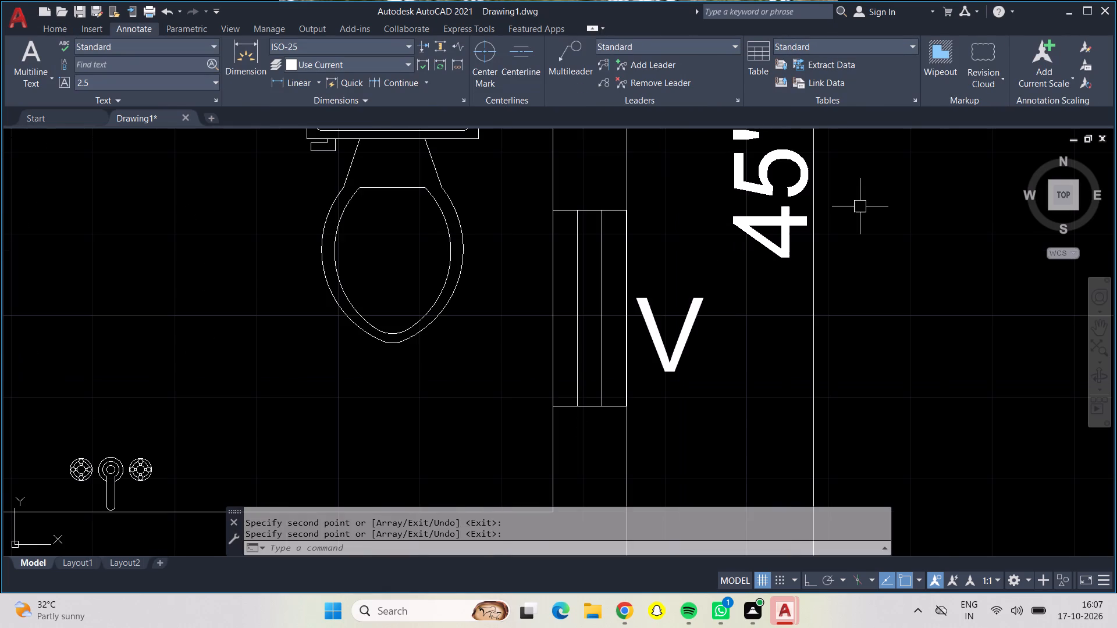
click(47, 31)
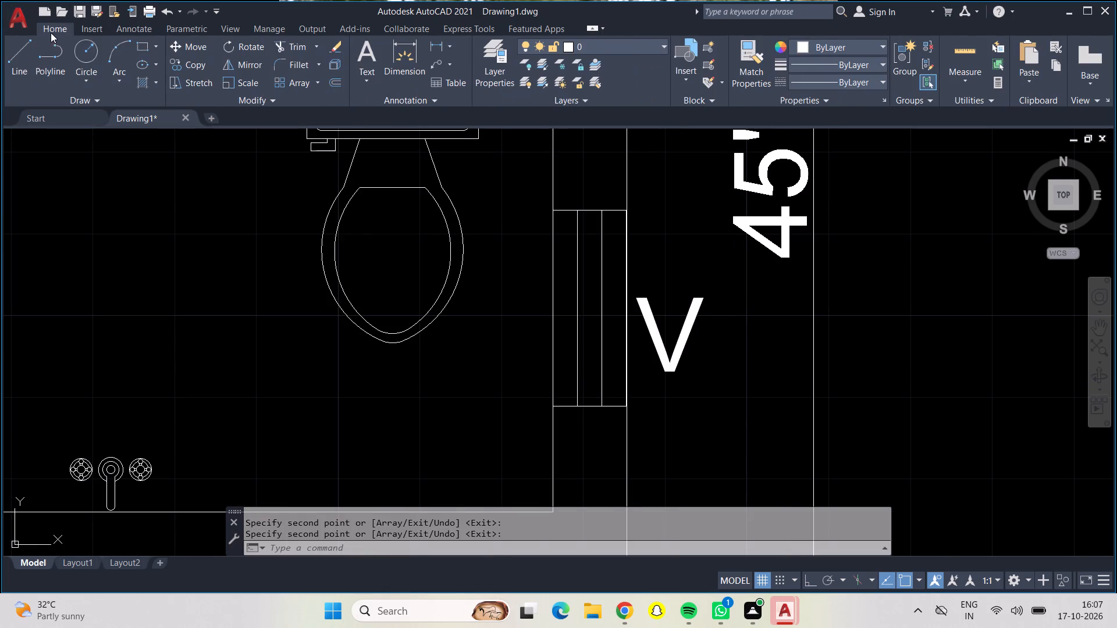
scroll(435, 172, up, 1)
scroll(444, 178, down, 1)
scroll(447, 180, up, 1)
scroll(460, 189, down, 5)
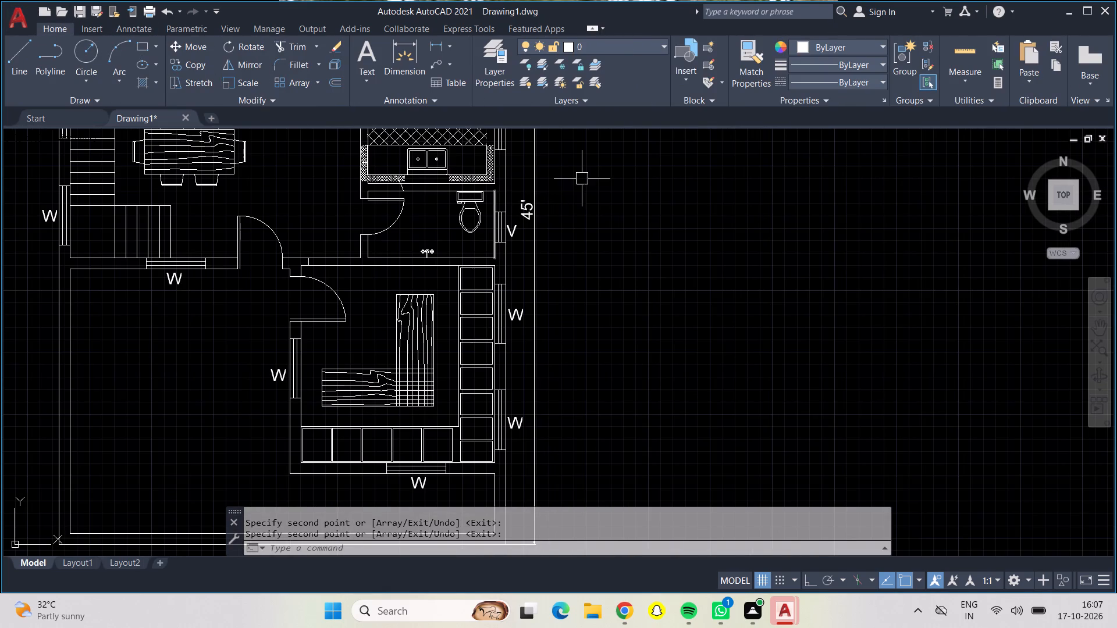
middle_drag(582, 177, 602, 436)
scroll(609, 254, down, 1)
middle_drag(610, 254, 614, 305)
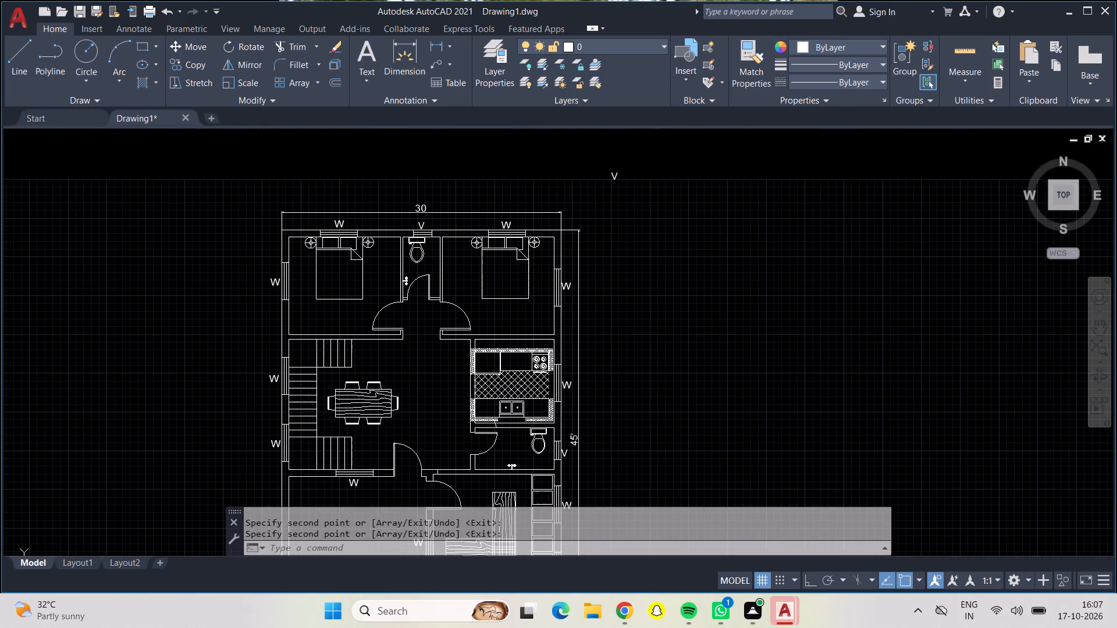
drag(596, 147, 611, 174)
click(629, 226)
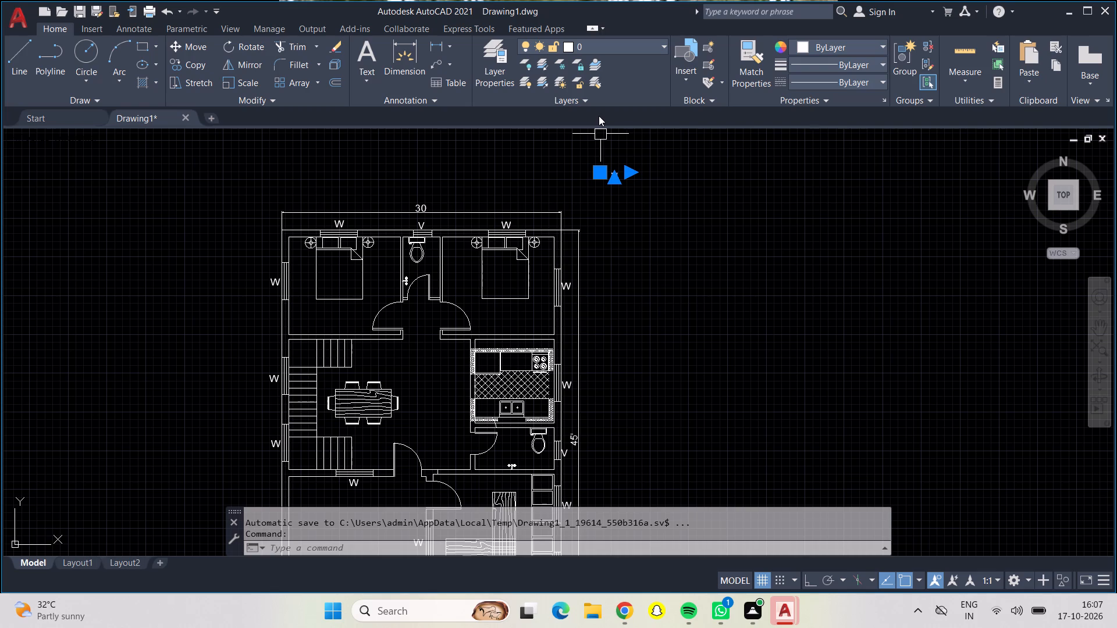
key(Delete)
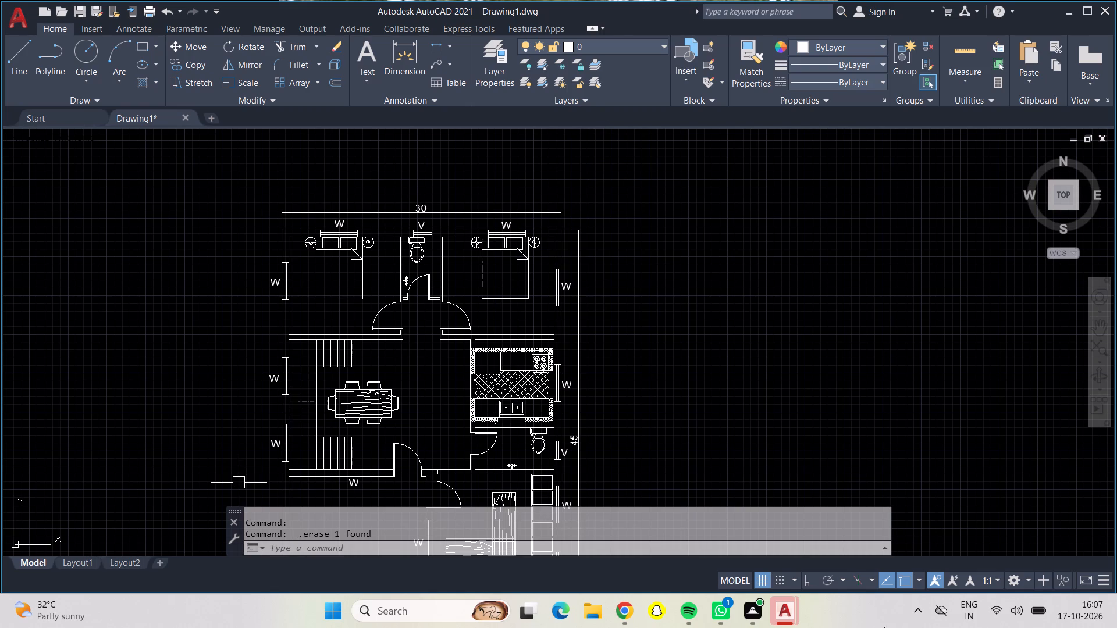
Dimension the northwest bedroom's interior width between its north corners, placing the dimension line across the bed.
right_drag(0, 614, 0, 247)
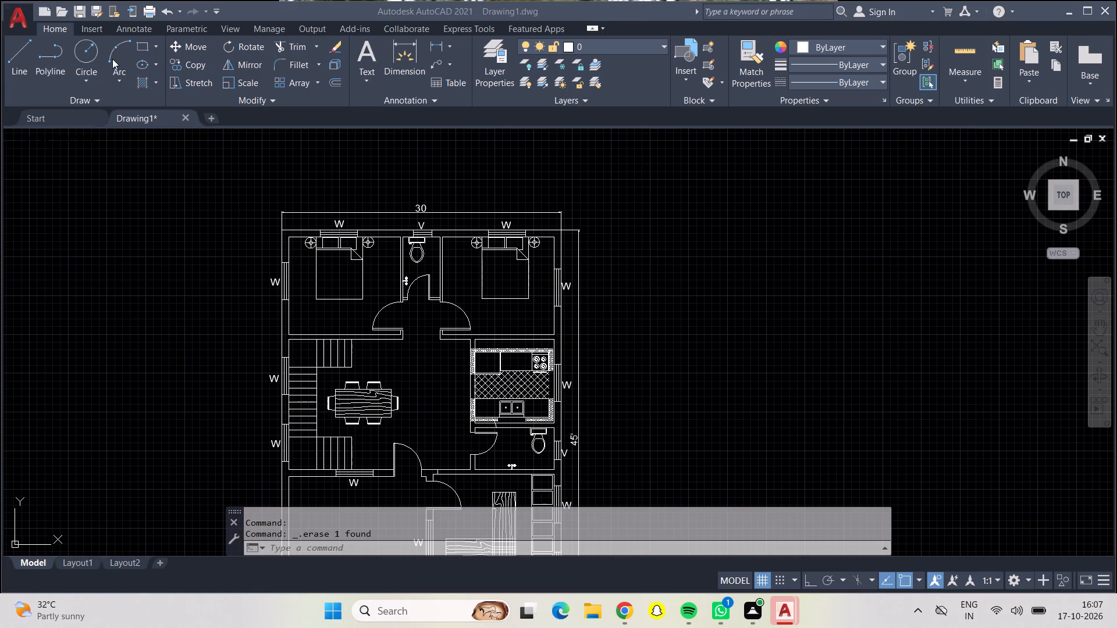
middle_drag(353, 187, 364, 144)
scroll(336, 144, down, 1)
middle_drag(336, 149, 383, 149)
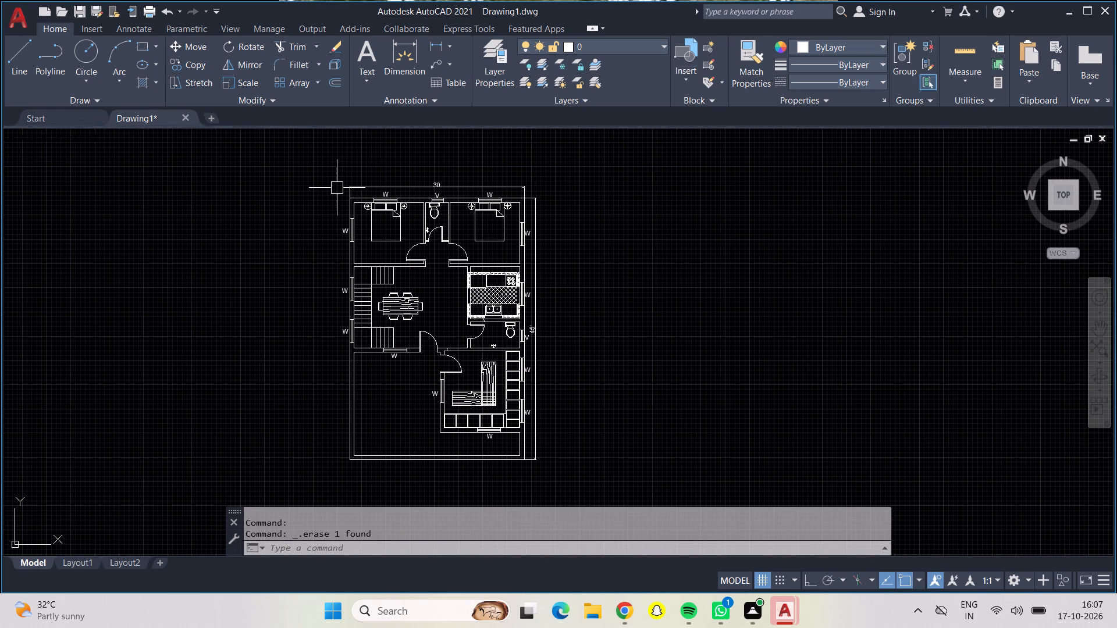
scroll(378, 240, up, 1)
scroll(376, 239, down, 1)
scroll(376, 239, up, 2)
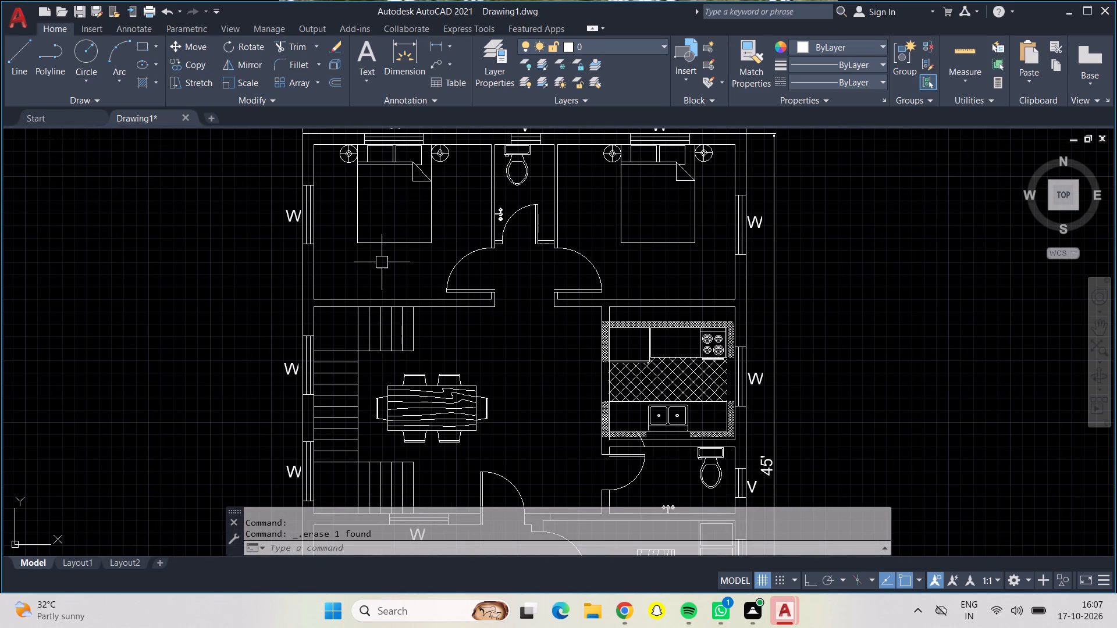
middle_drag(382, 269, 386, 324)
drag(403, 51, 397, 55)
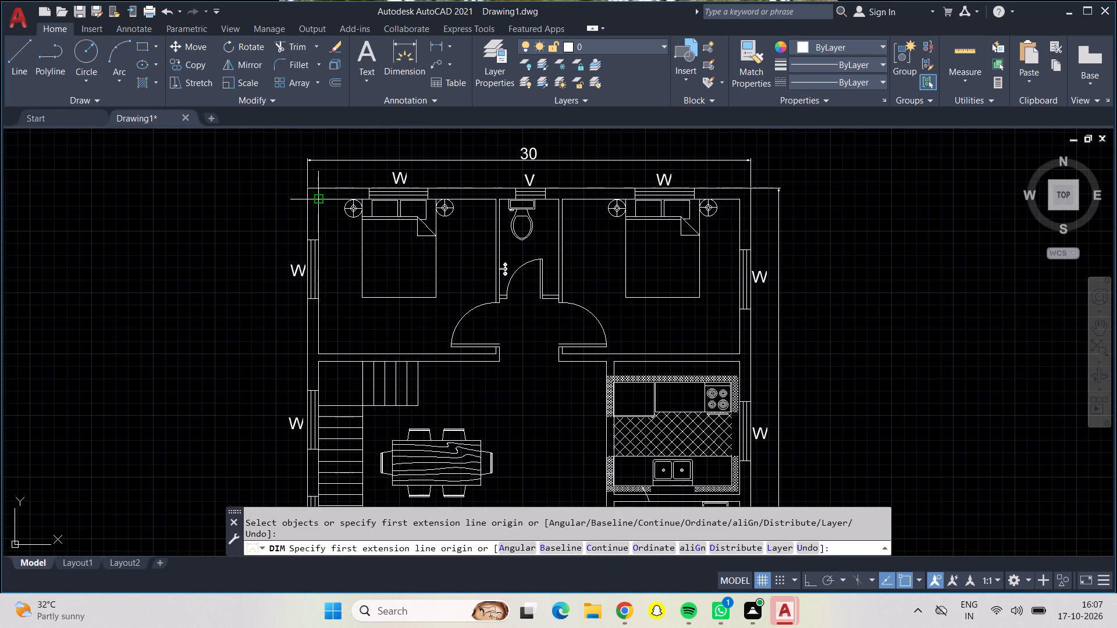
click(319, 201)
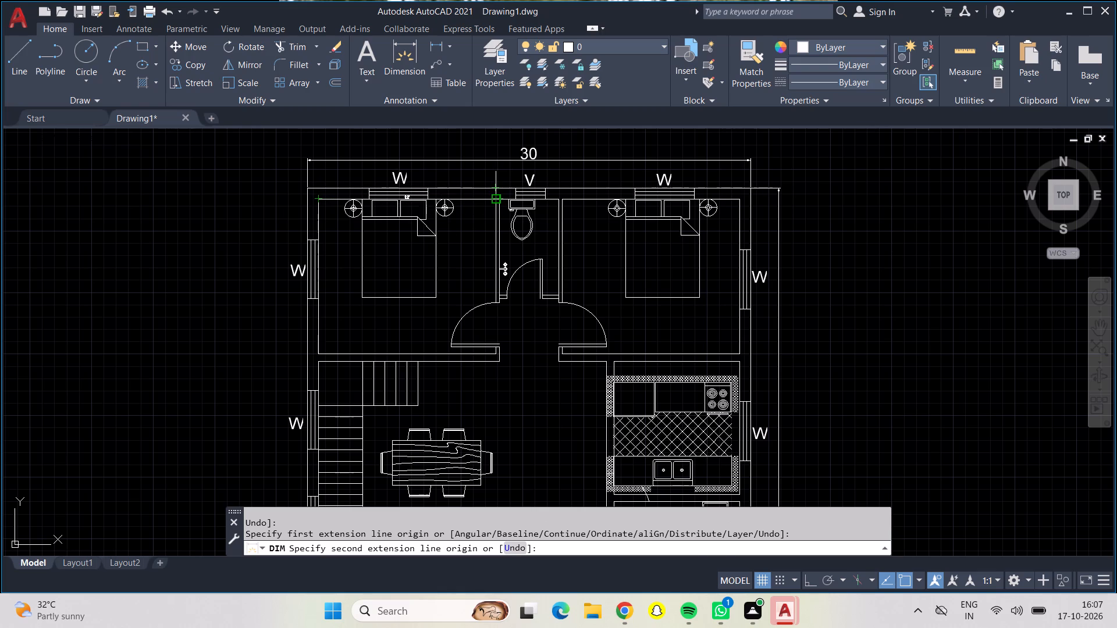
click(493, 198)
click(478, 254)
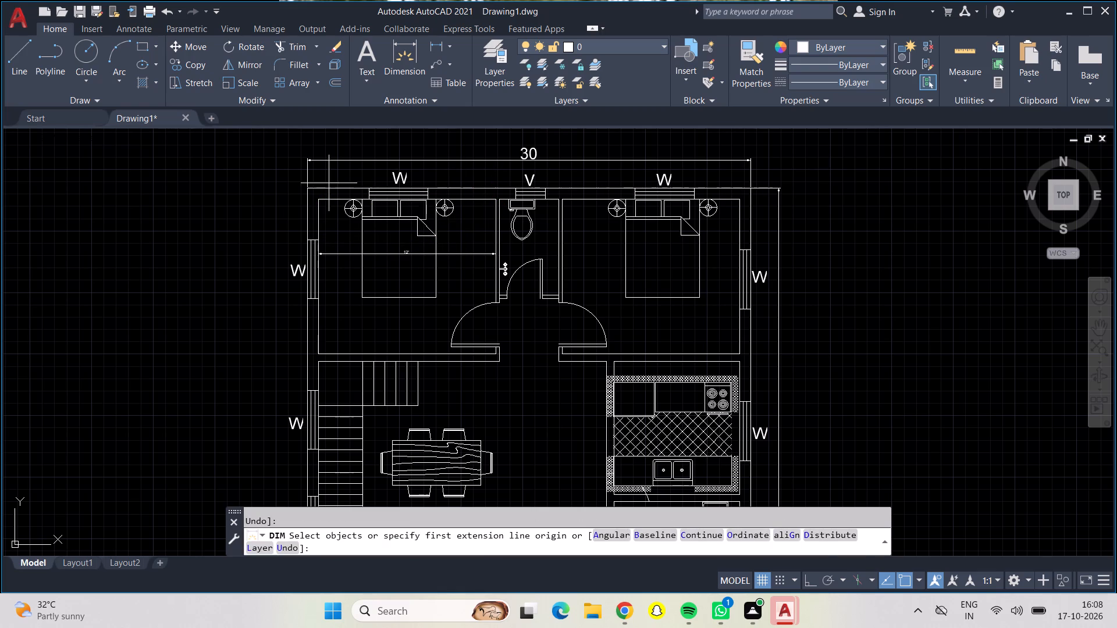
Dimension the northwest bedroom's interior length along its west wall, placing the dimension line inside the room just west of the bed.
click(321, 201)
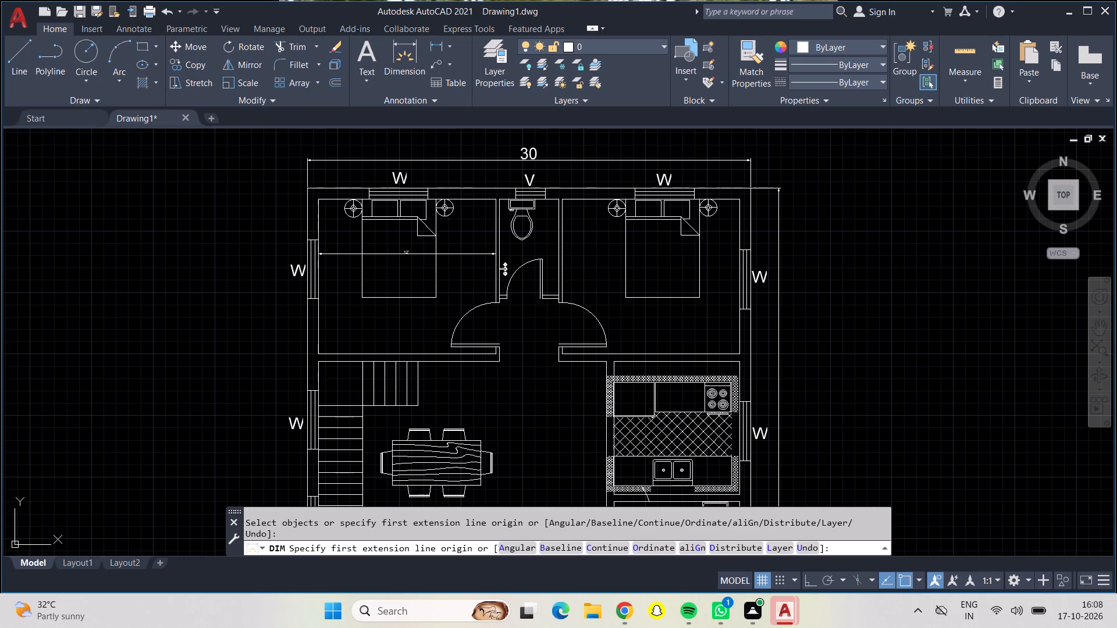
click(319, 349)
scroll(357, 333, up, 3)
scroll(357, 331, down, 1)
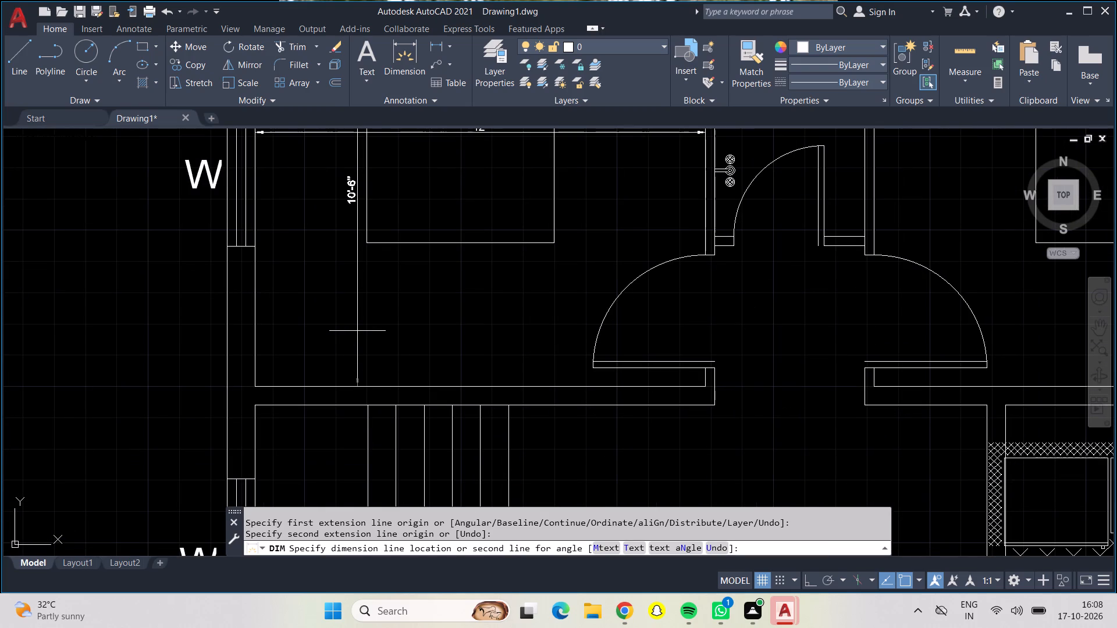
middle_drag(357, 331, 358, 365)
click(362, 362)
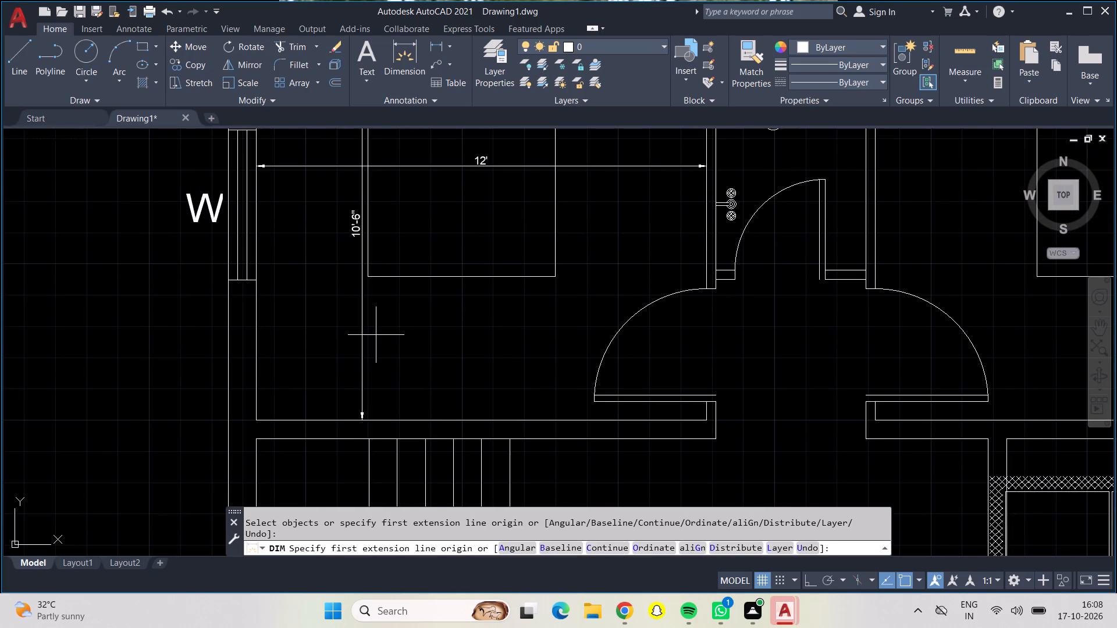
Place a multiline text box south of the northwest bedroom's bed, with centred alignment and a 9" text height.
key(Escape)
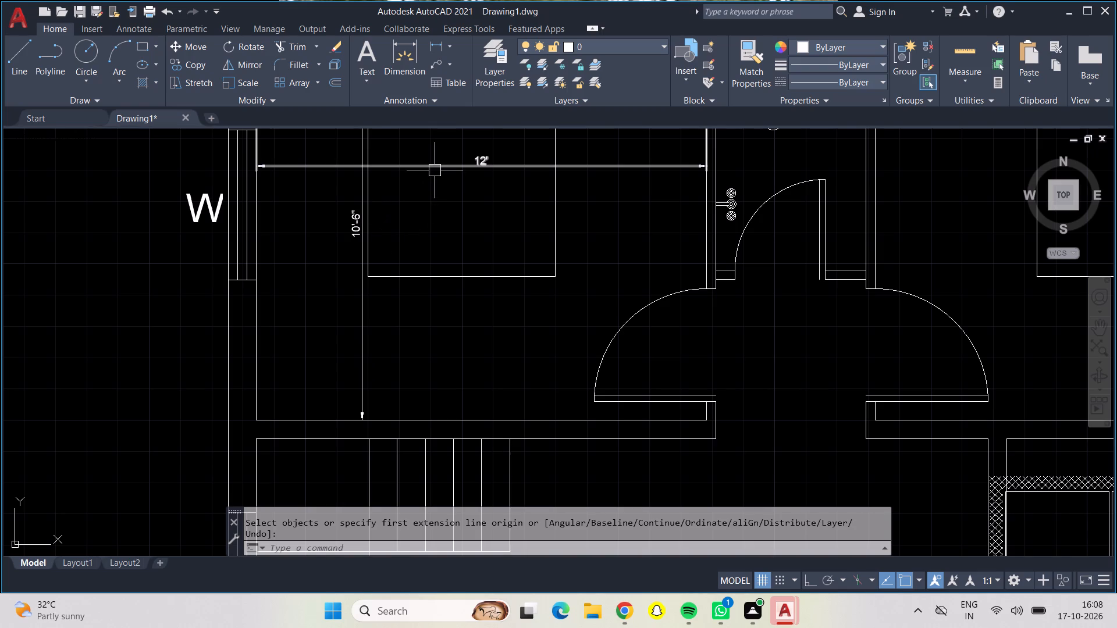
scroll(446, 206, up, 1)
scroll(446, 213, down, 1)
scroll(456, 291, up, 1)
scroll(456, 308, down, 2)
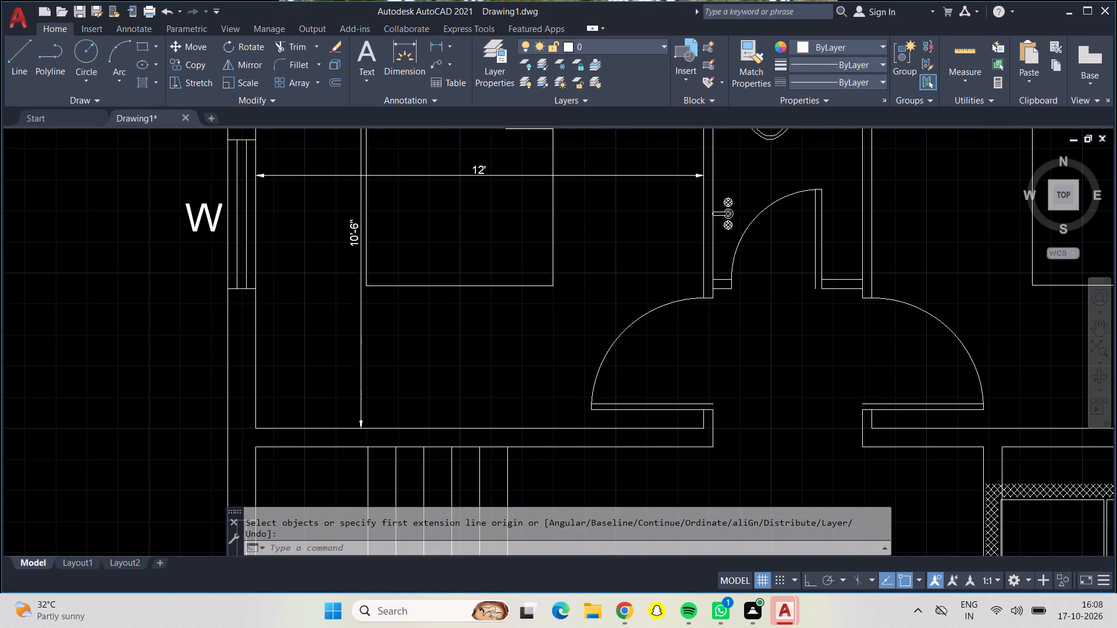
middle_drag(454, 343, 458, 283)
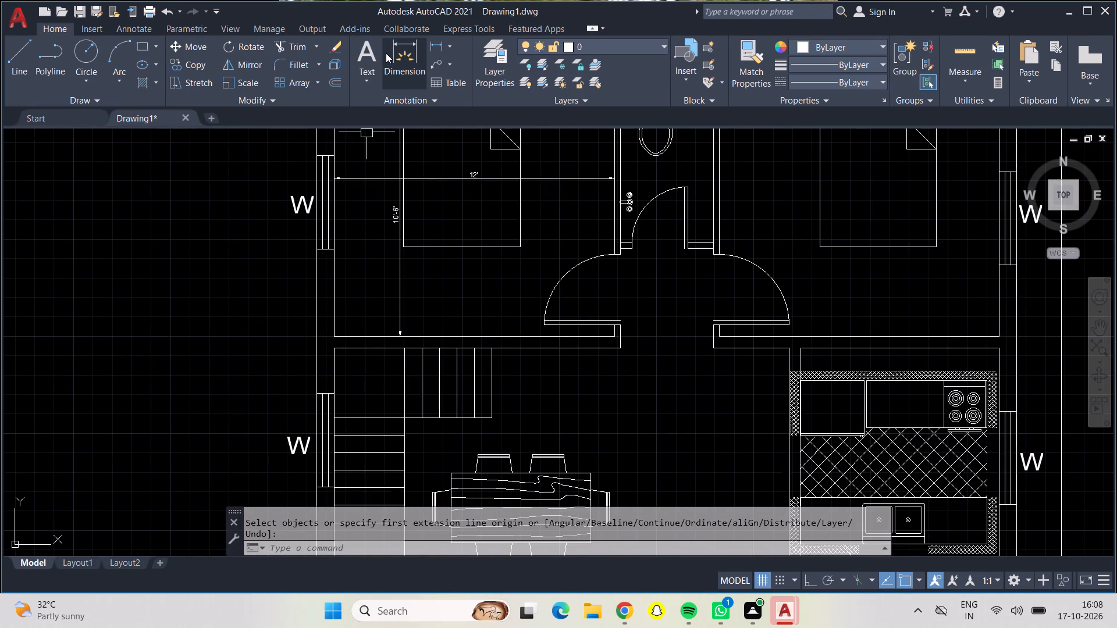
click(360, 55)
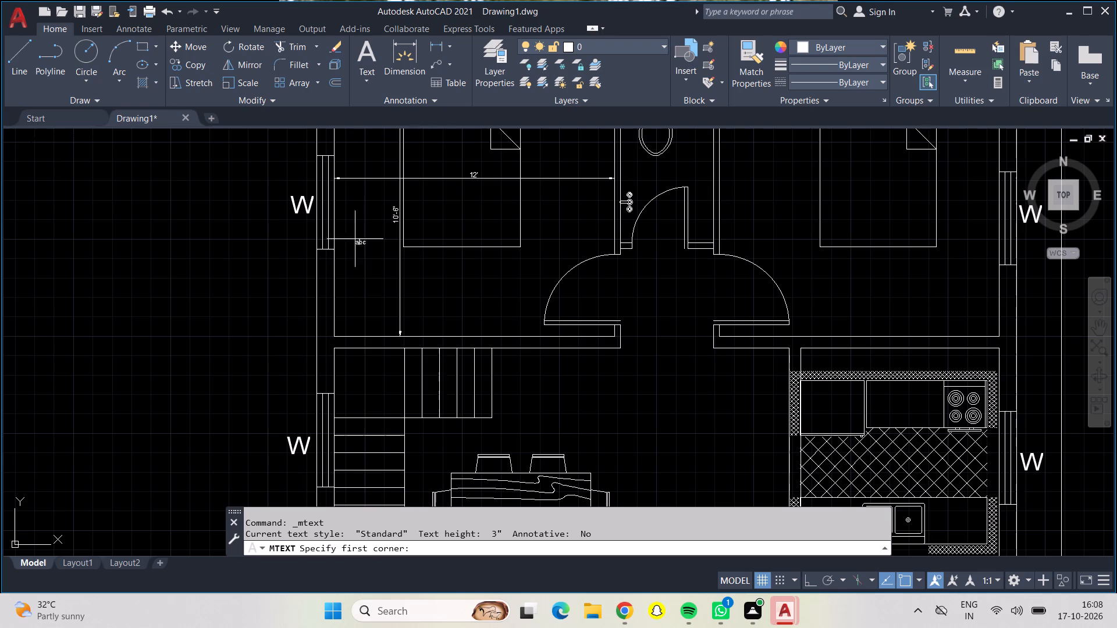
click(346, 258)
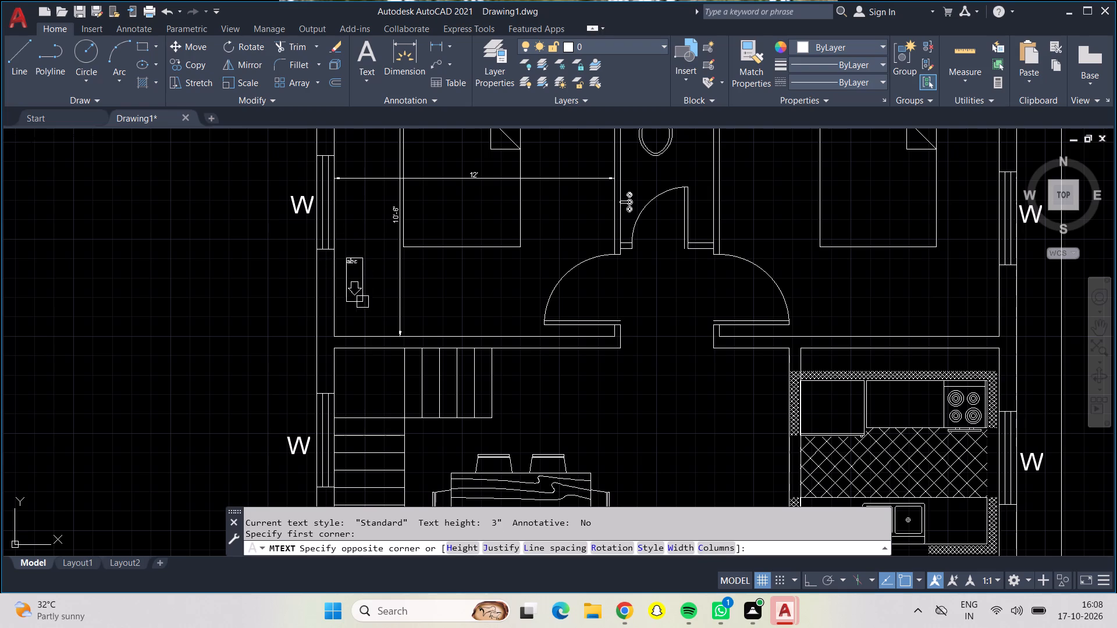
click(532, 328)
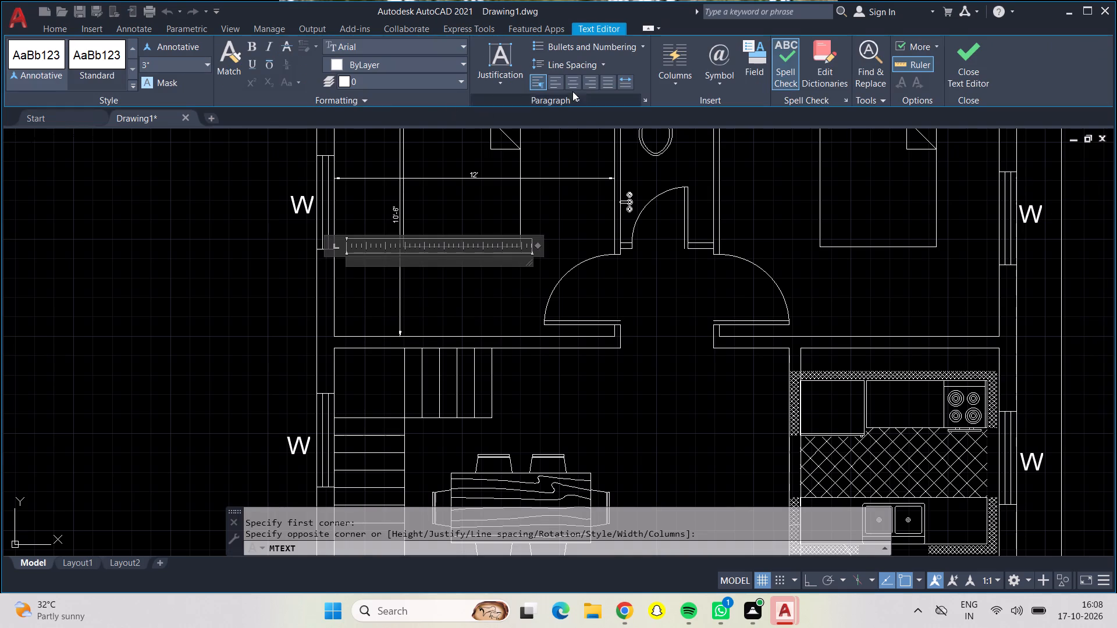
click(572, 90)
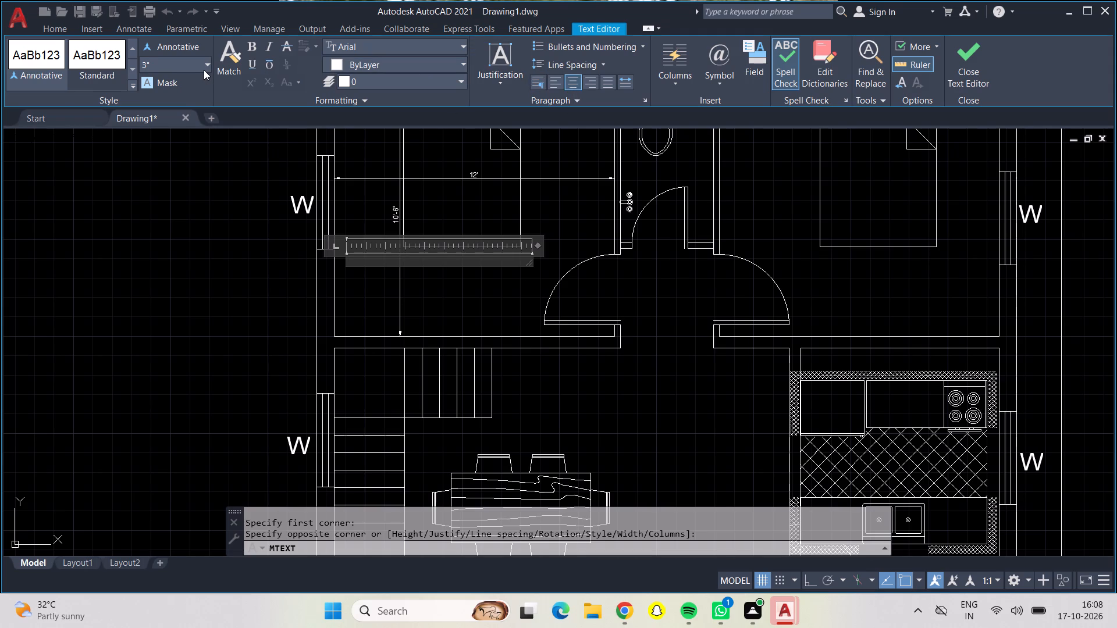
click(204, 70)
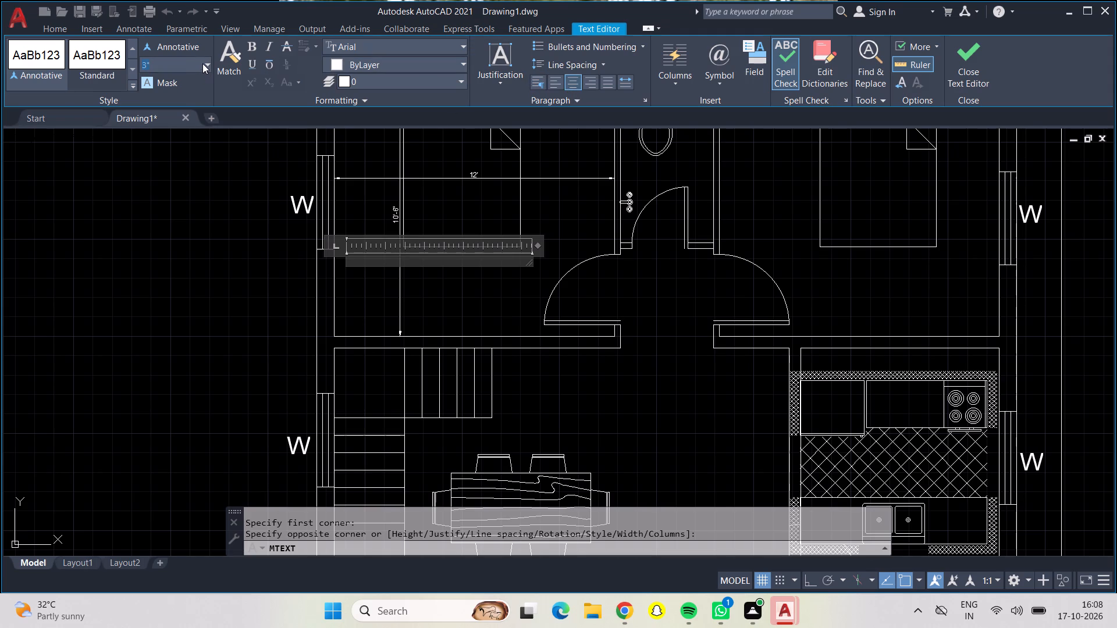
click(208, 67)
click(209, 84)
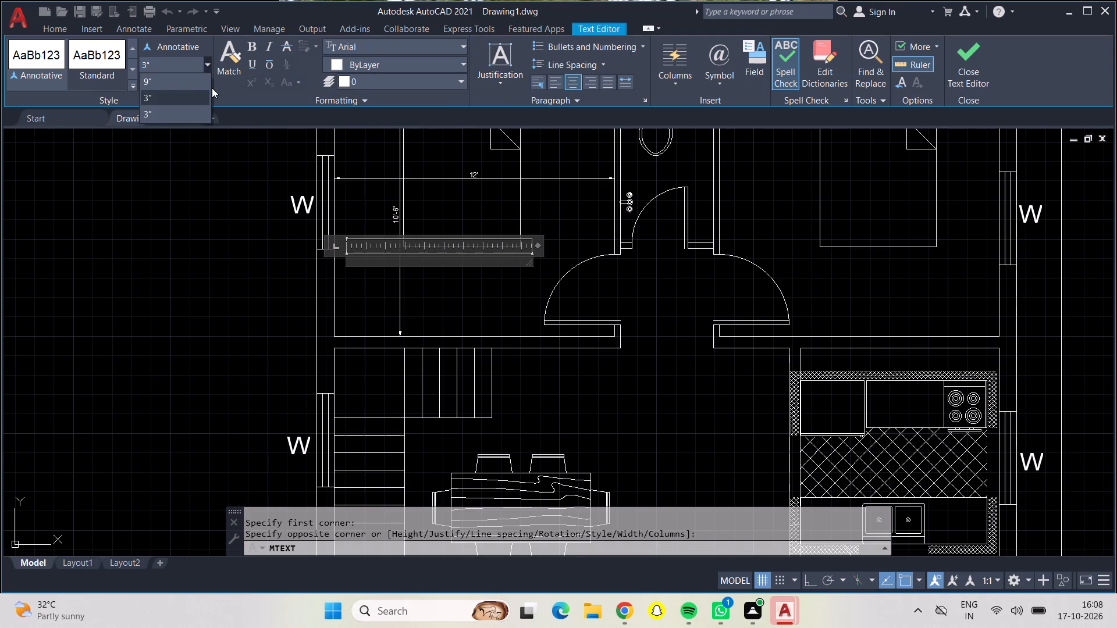
click(202, 74)
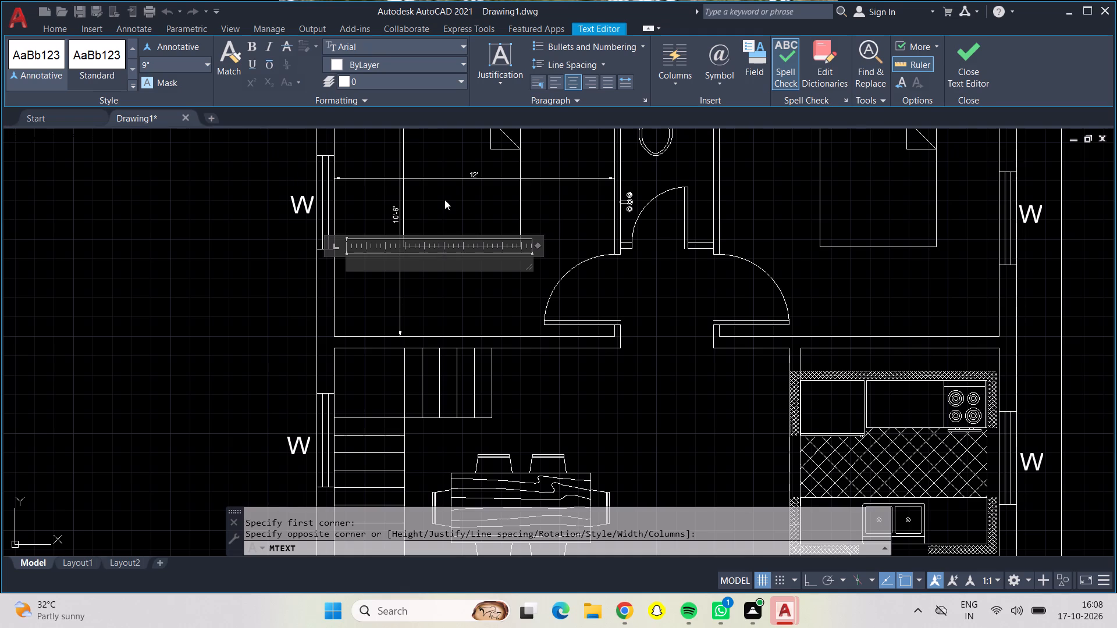
Enter the room label BED ROOM with 12'0" X 10'6" on a second line, and finish the text.
key(shift+b)
text(ED)
key(space)
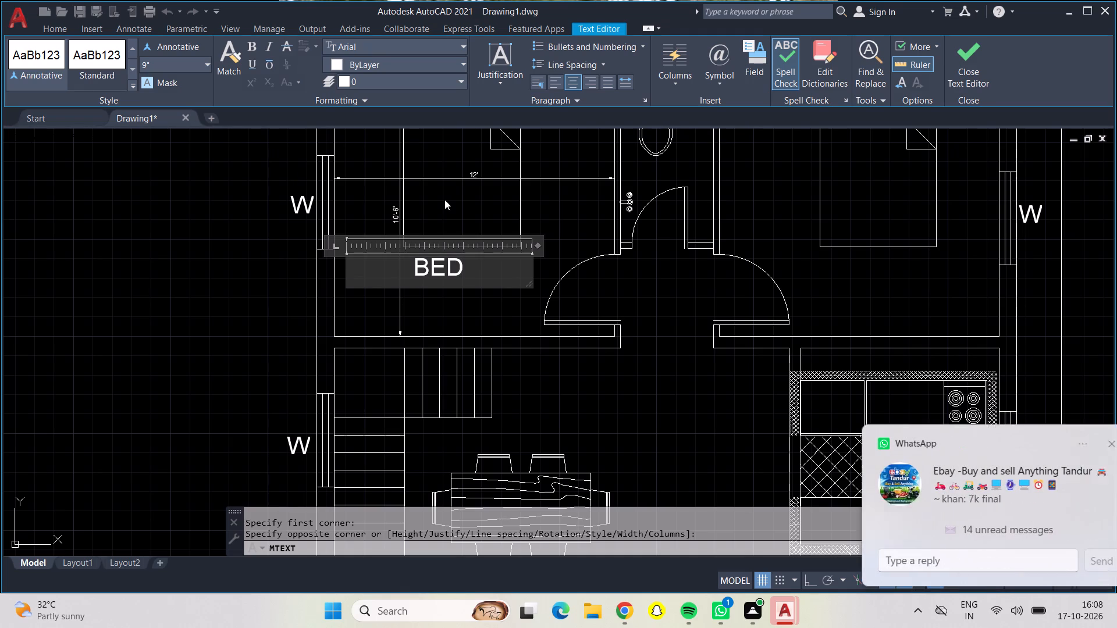
text(ROO)
text(M)
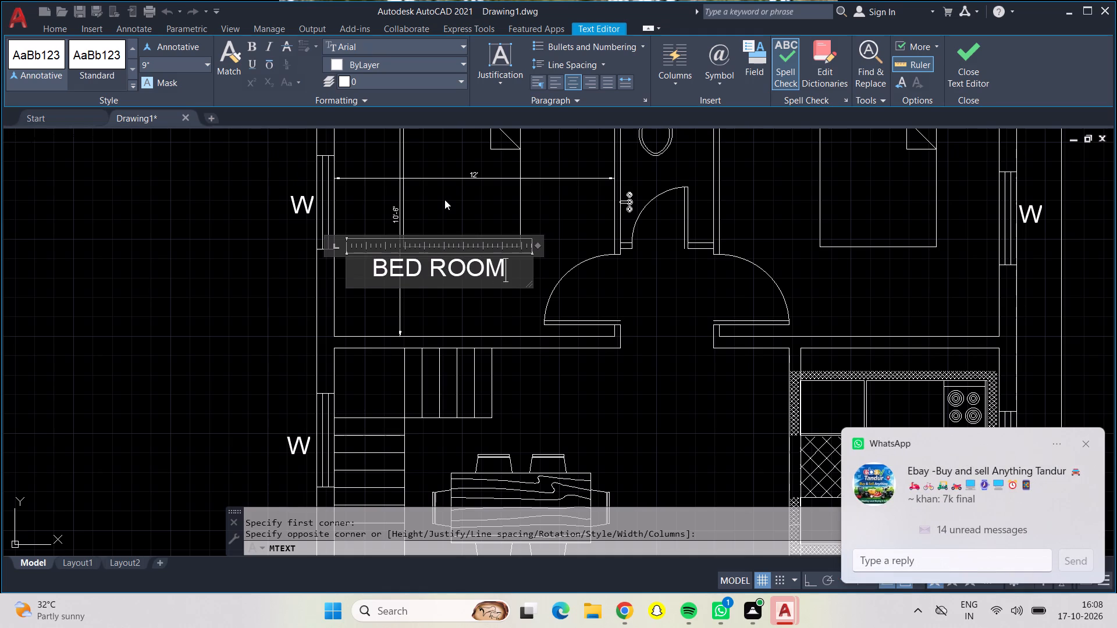
key(space)
key(Return)
key(1)
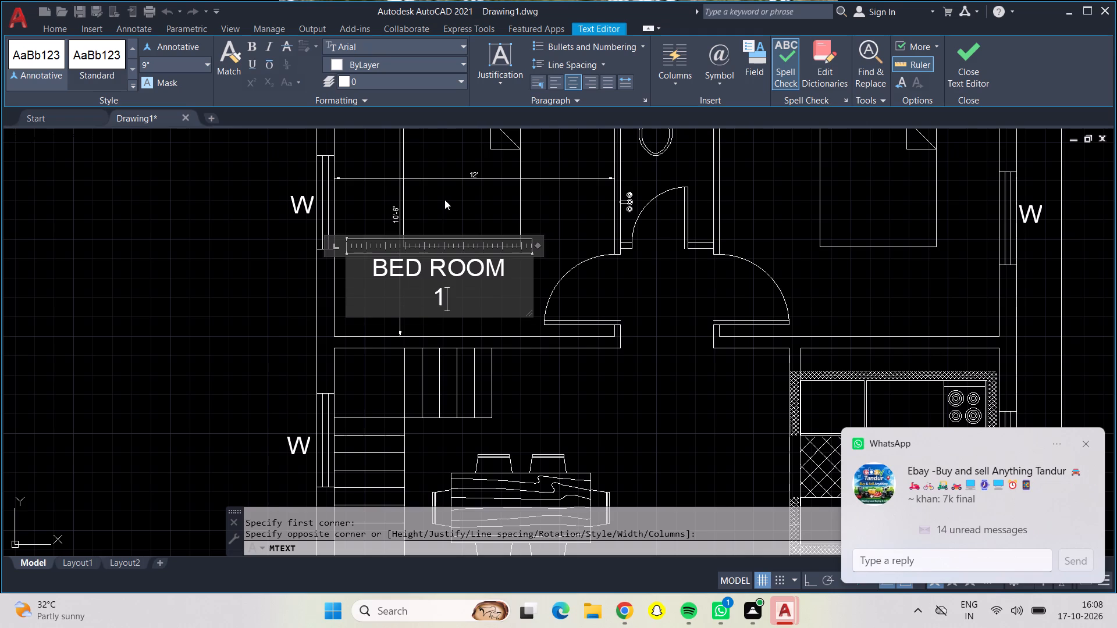
text(2'0" X)
key(space)
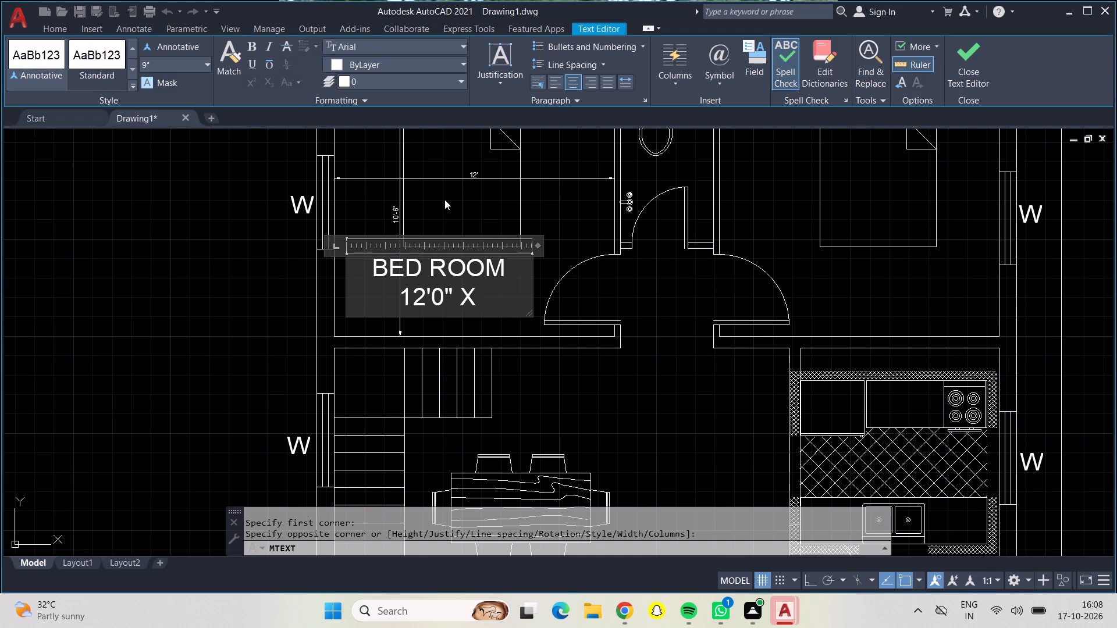
text(10)
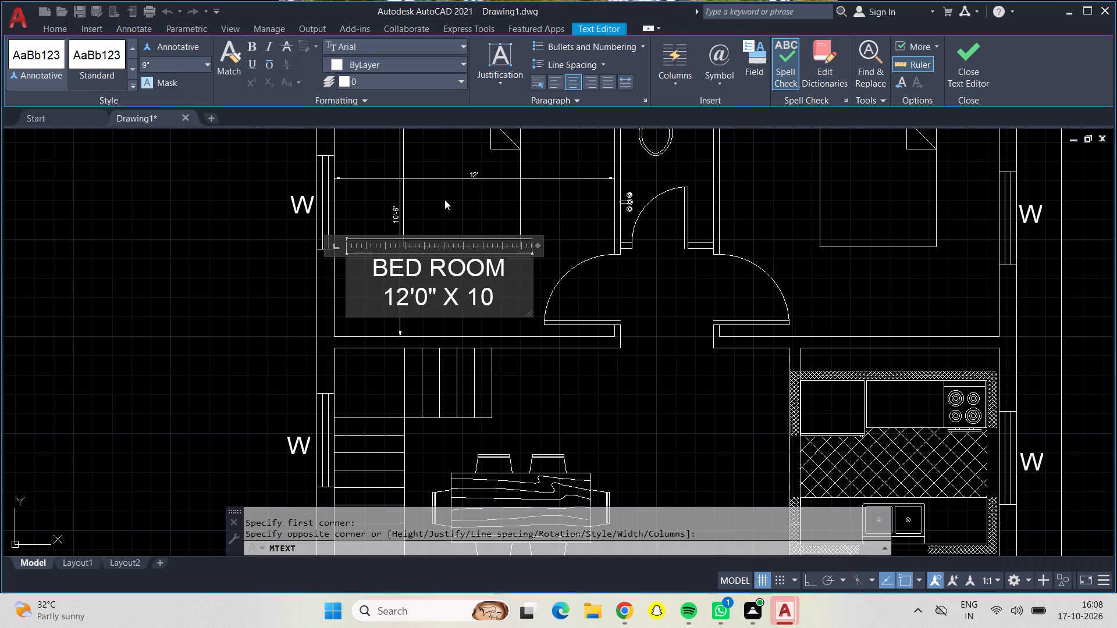
text('6")
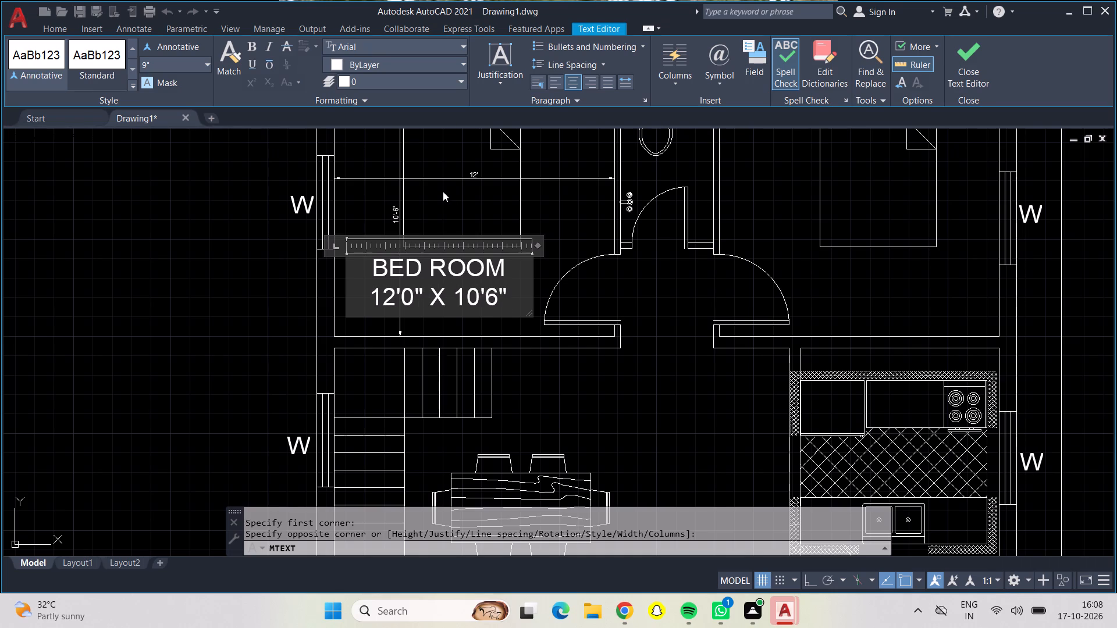
click(248, 286)
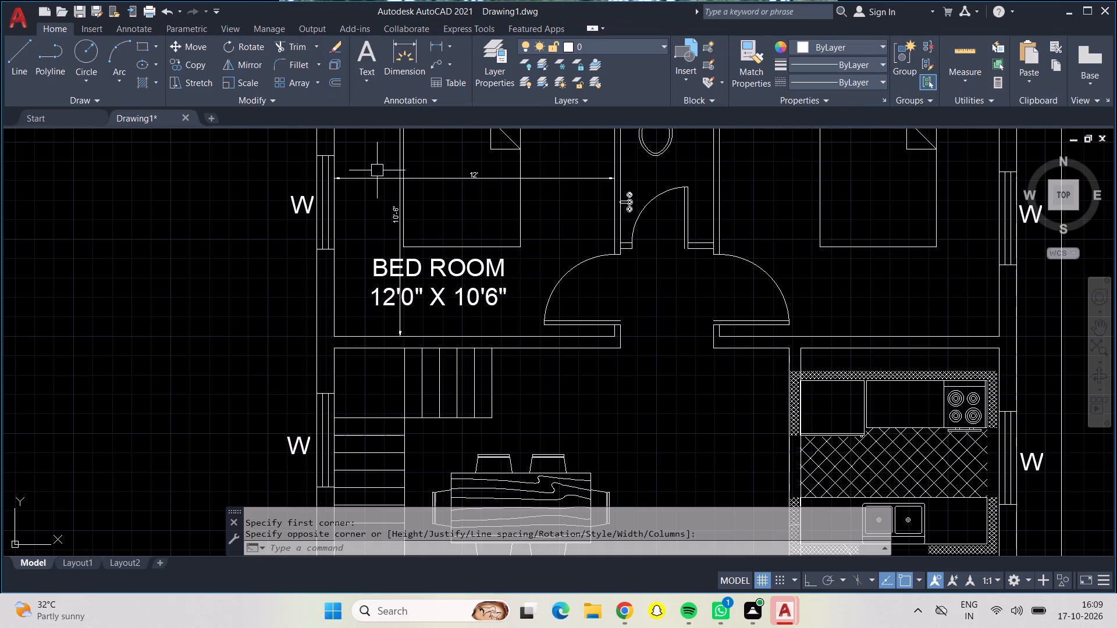
Delete the interior width and length dimensions from the northwest bedroom.
click(383, 176)
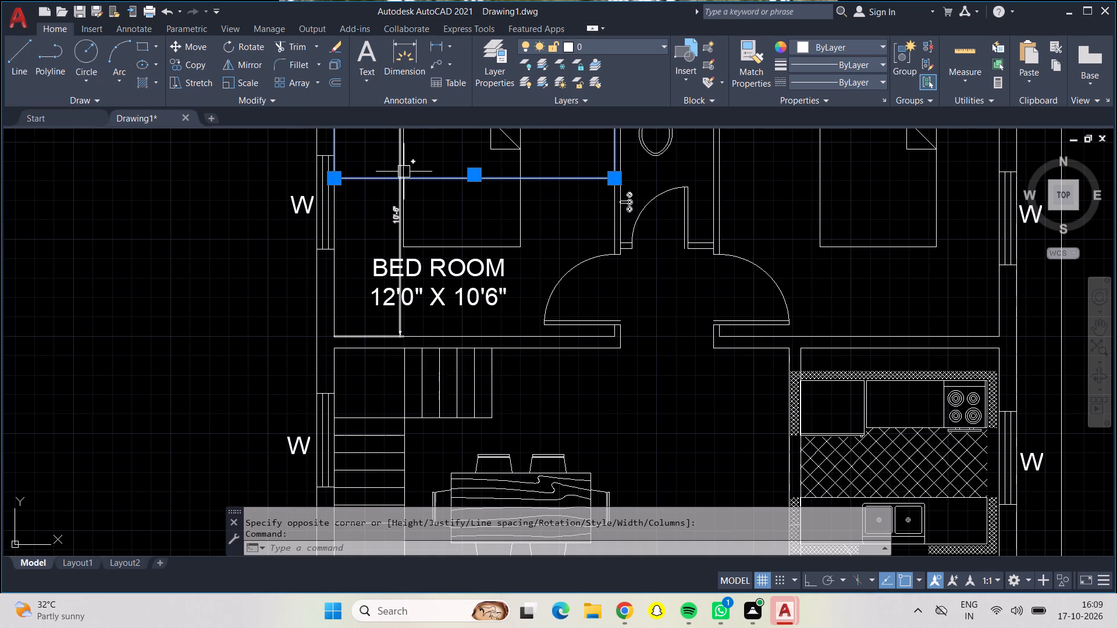
click(395, 227)
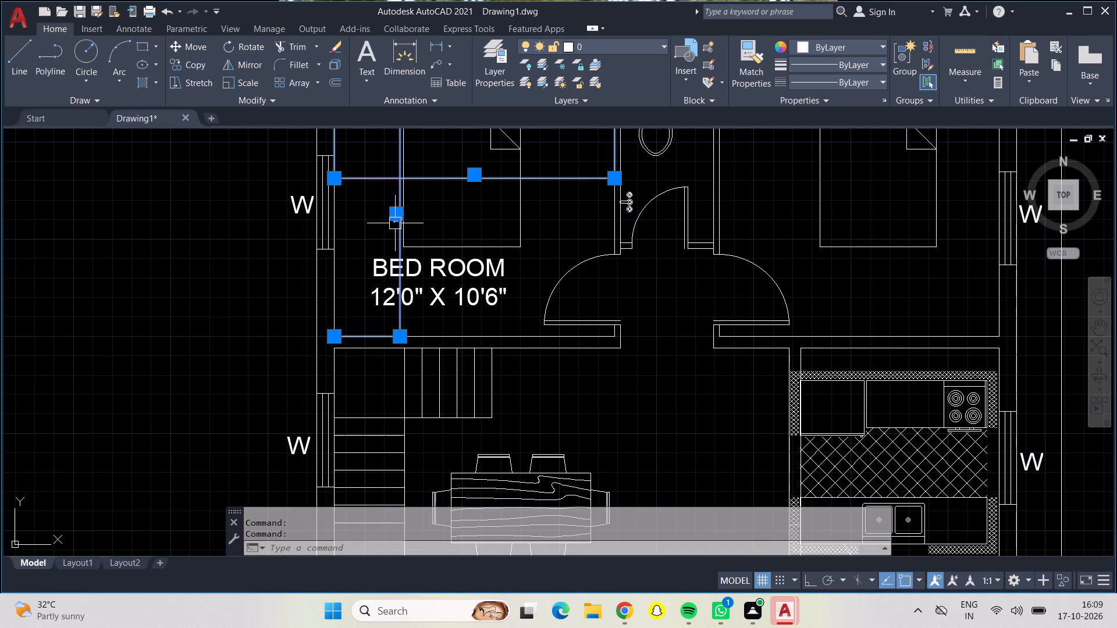
key(Delete)
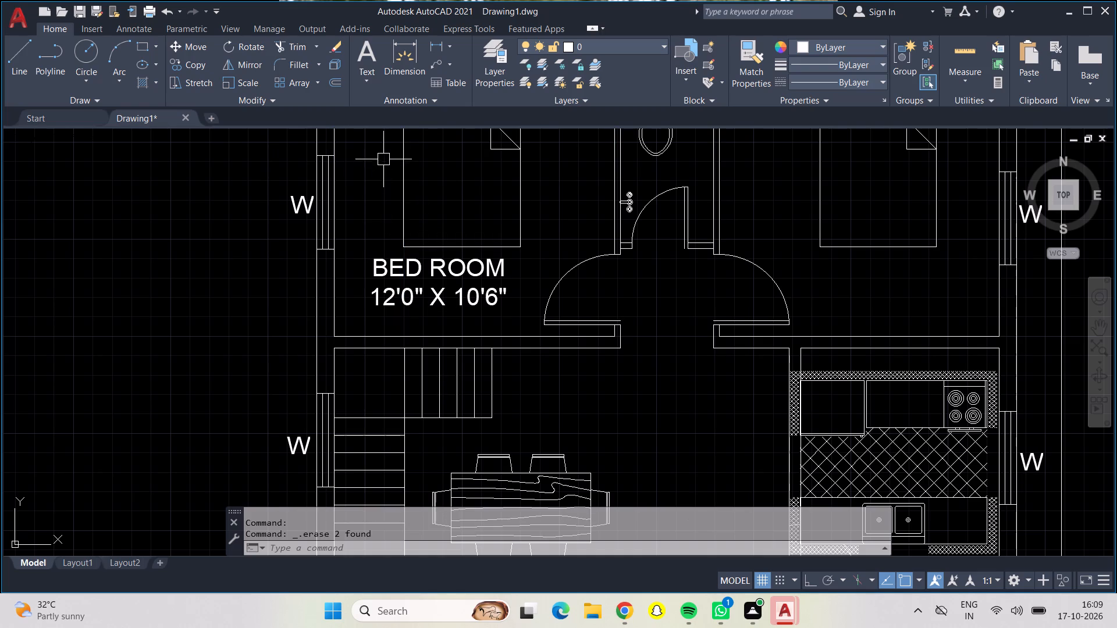
Copy the BED ROOM 12'0" X 10'6" label into the northeast bedroom, south of its bed.
click(411, 280)
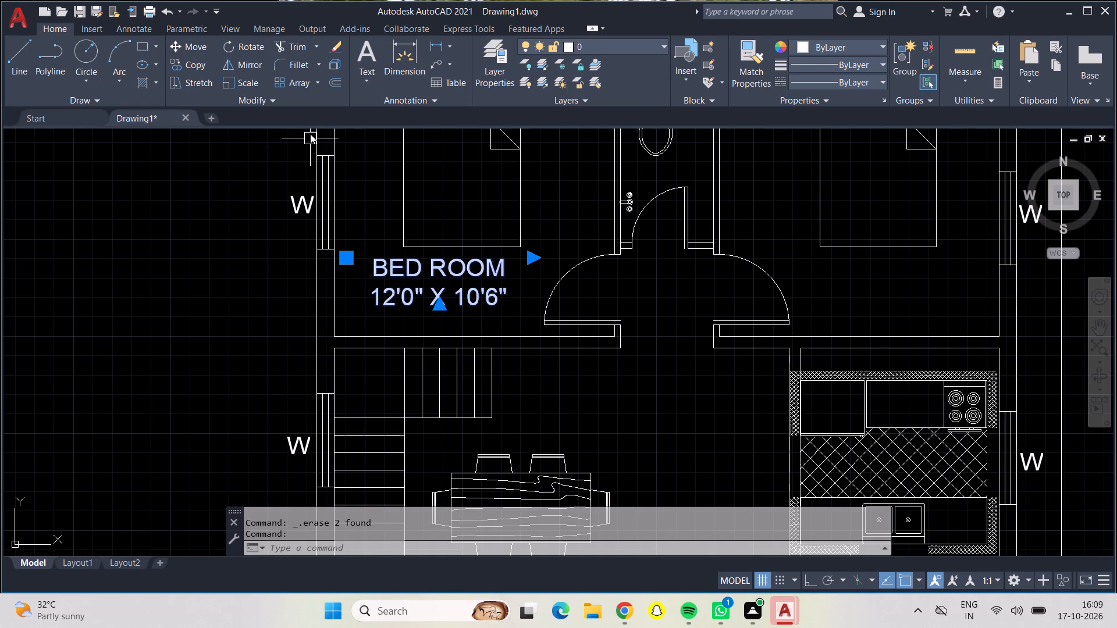
click(180, 65)
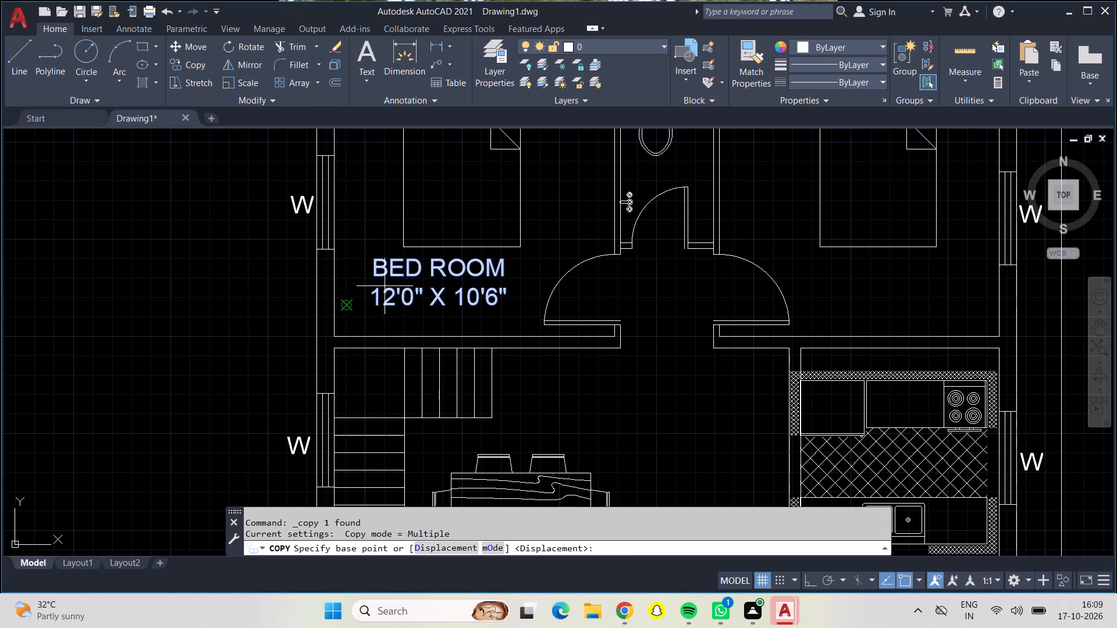
click(389, 290)
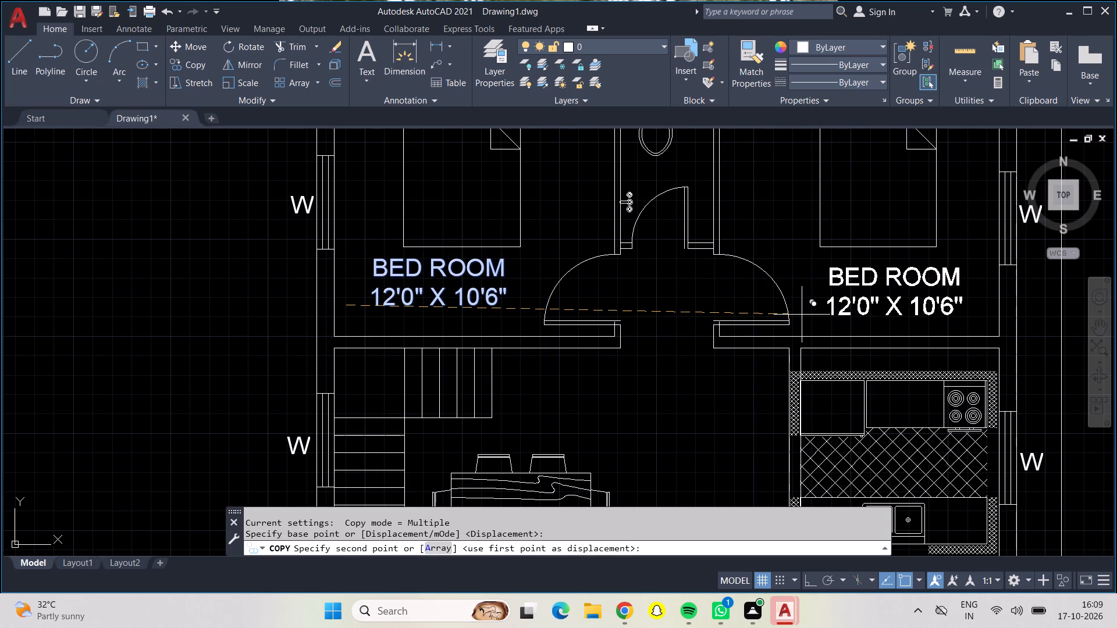
click(801, 311)
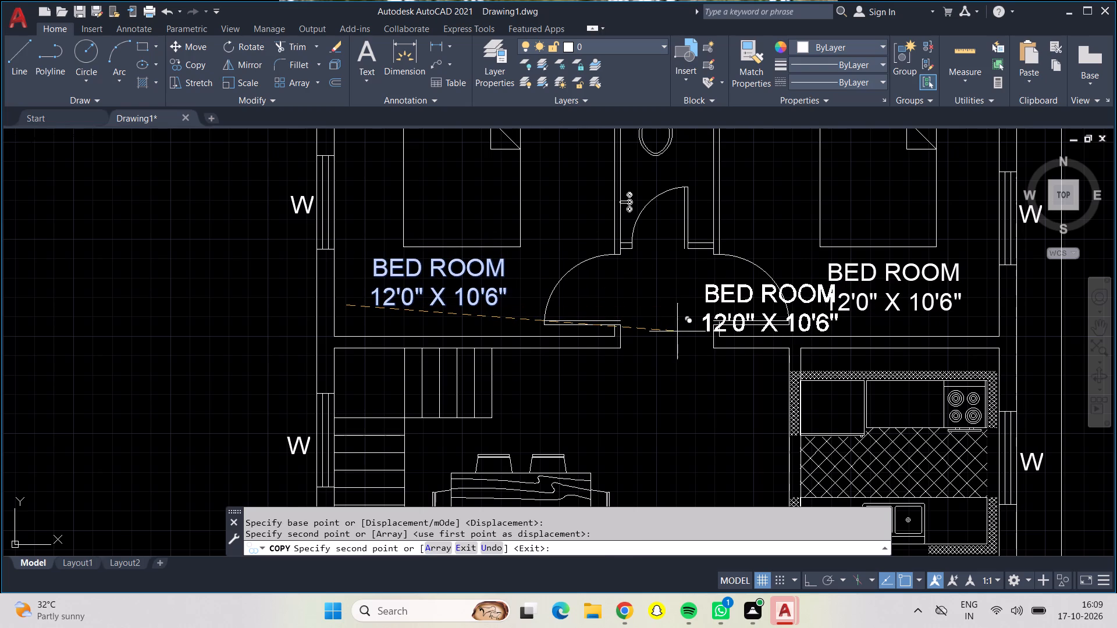
key(Escape)
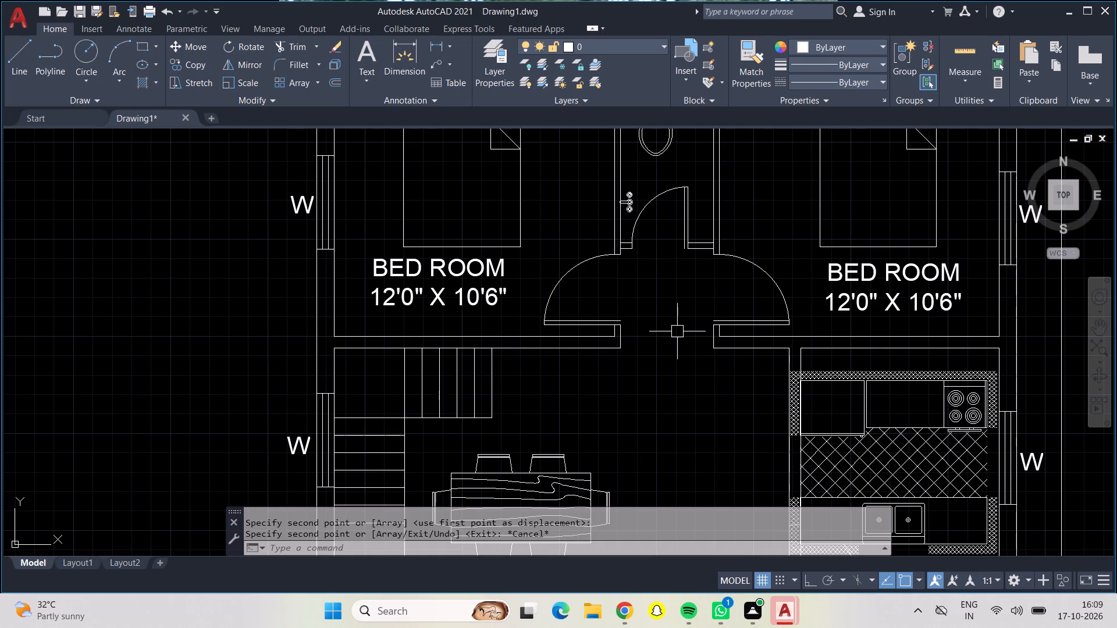
Measure the interior width and length of the toilet room between the two bedrooms with quick measure.
middle_drag(680, 314, 677, 342)
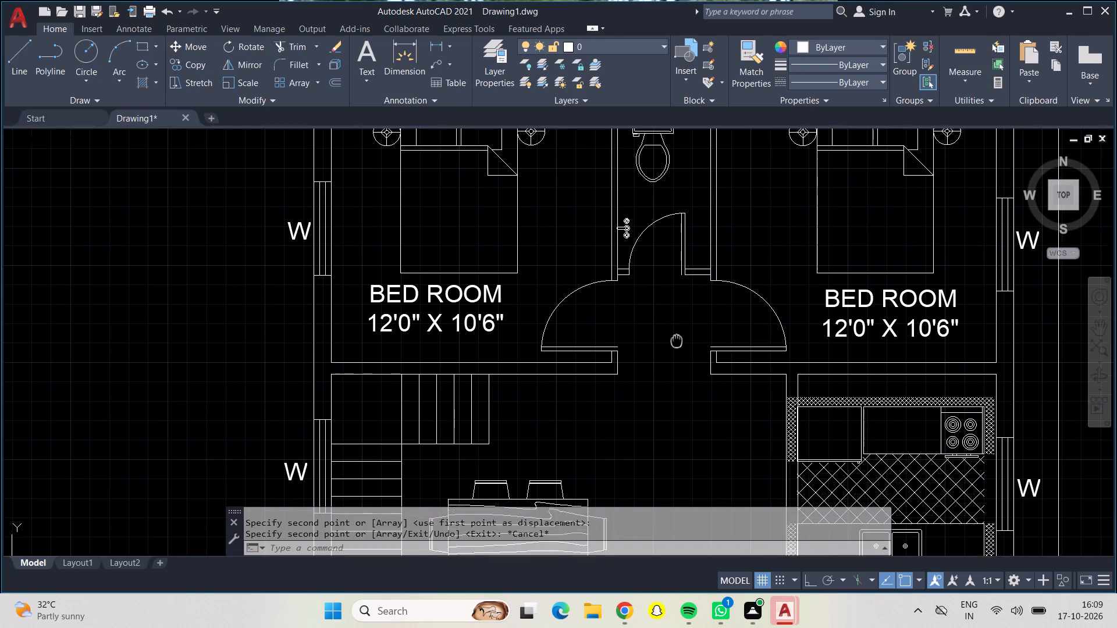
middle_drag(677, 342, 678, 398)
middle_drag(675, 382, 624, 383)
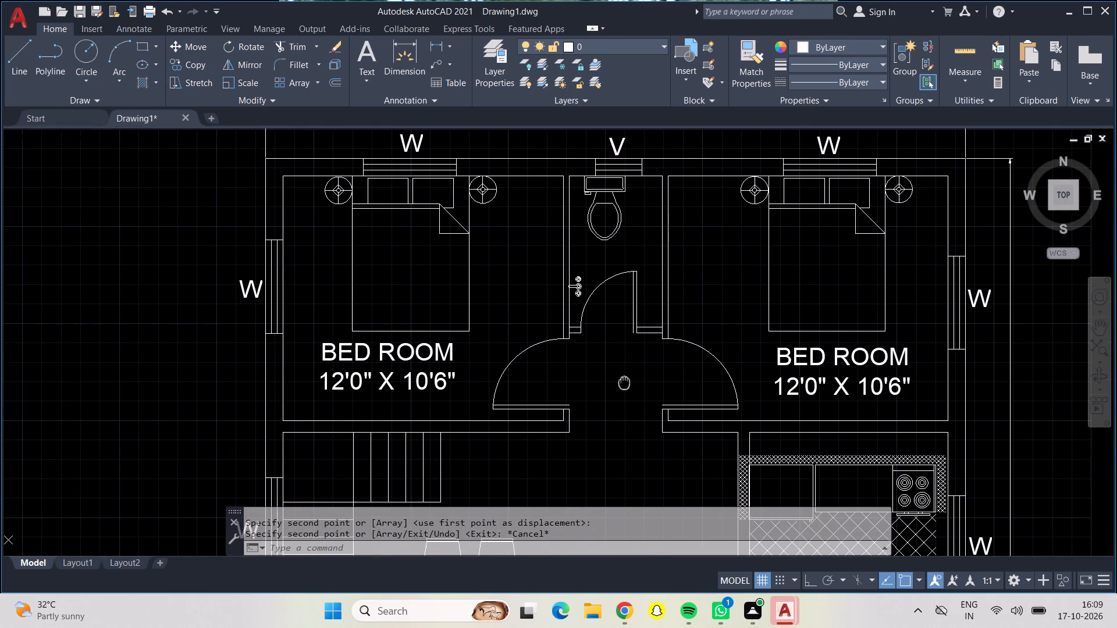
middle_drag(624, 383, 622, 384)
scroll(616, 321, up, 3)
middle_drag(606, 248, 603, 297)
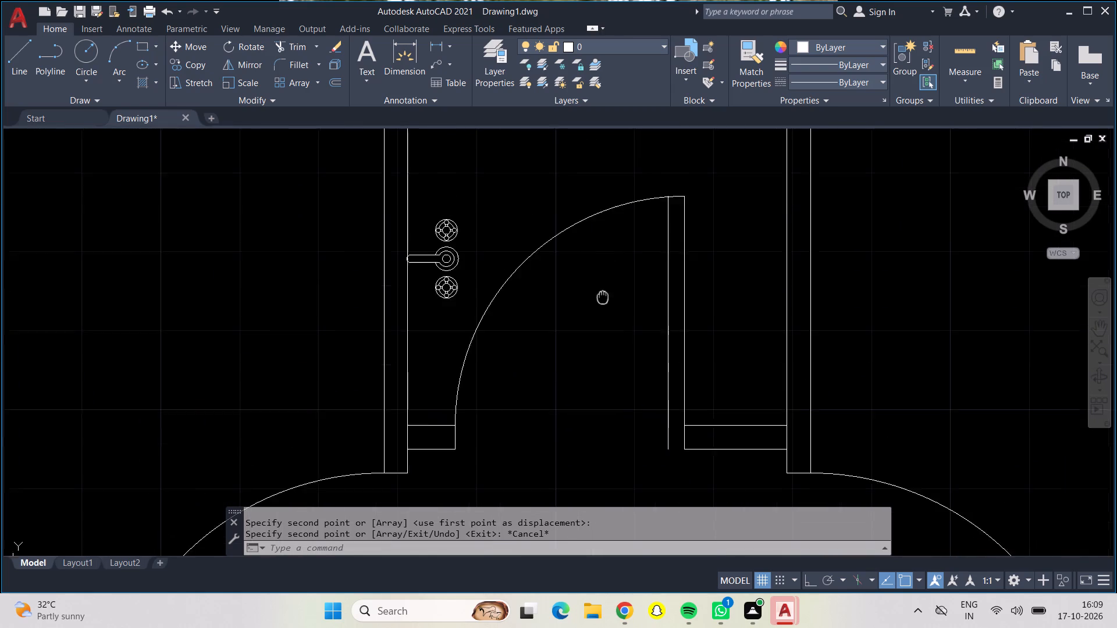
middle_drag(603, 297, 603, 344)
scroll(603, 344, up, 1)
scroll(600, 329, down, 1)
scroll(600, 329, up, 1)
scroll(600, 329, down, 1)
middle_drag(600, 329, 602, 397)
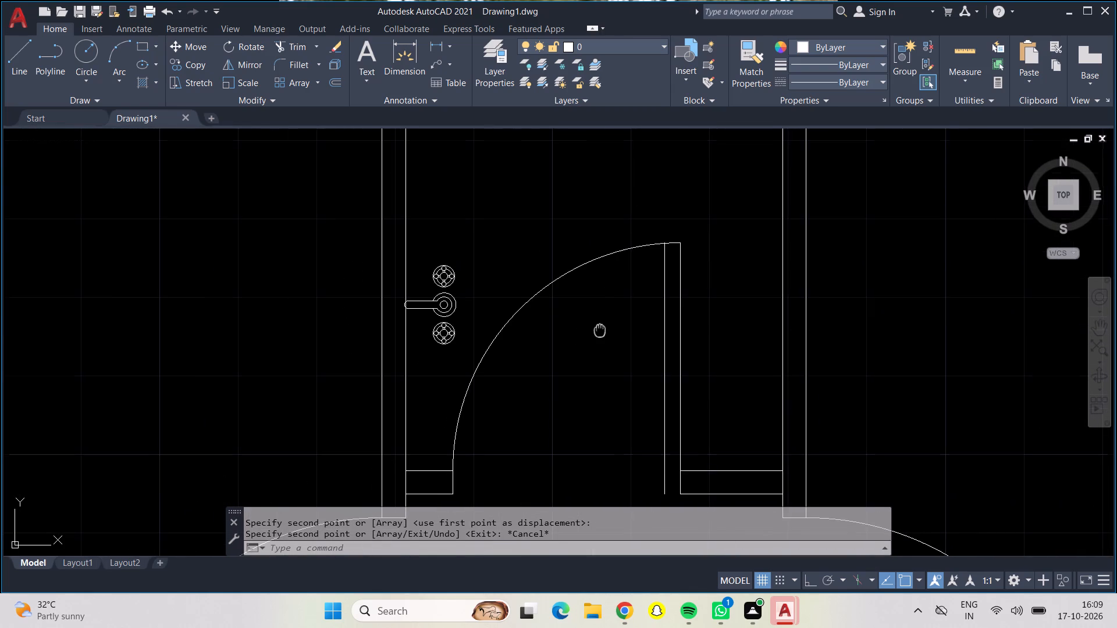
middle_drag(602, 397, 603, 404)
scroll(602, 369, down, 1)
middle_drag(634, 230, 642, 307)
scroll(642, 307, down, 1)
middle_click(642, 307)
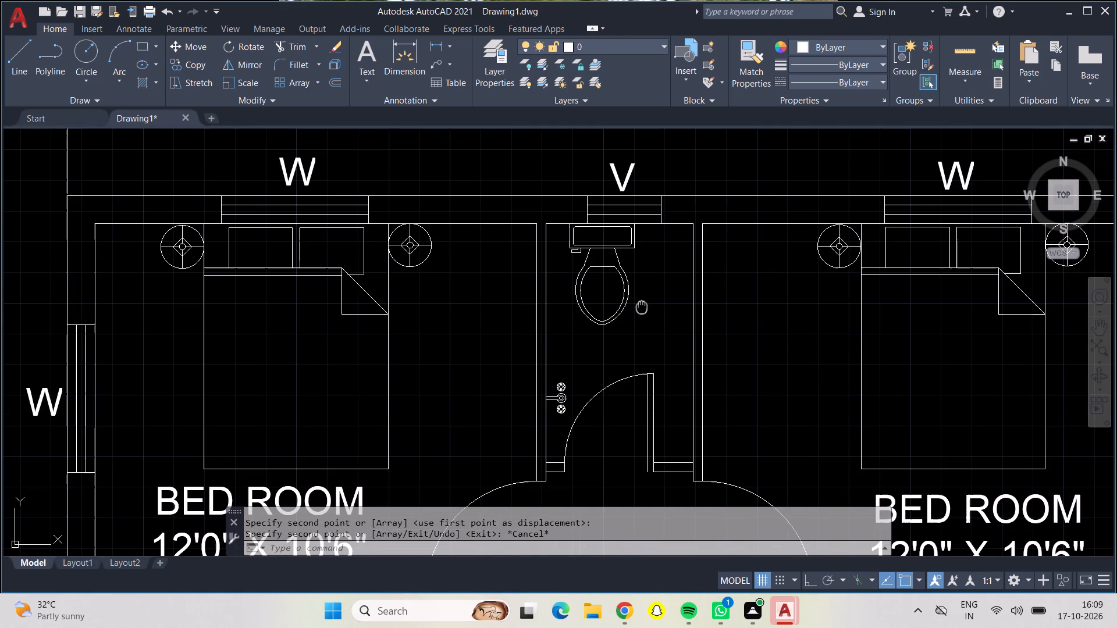
click(971, 63)
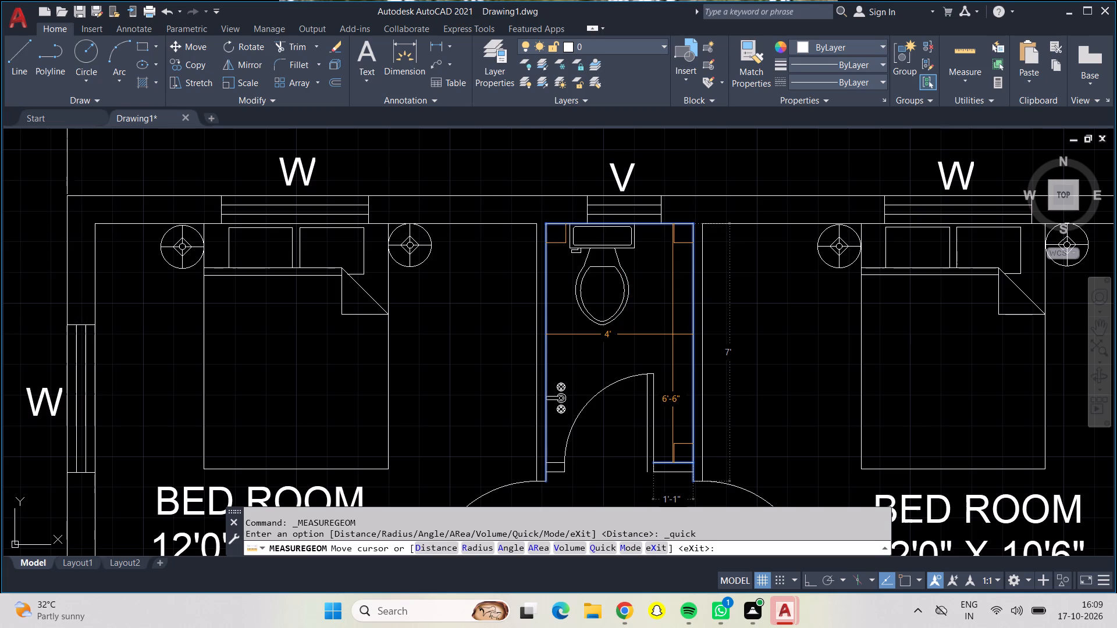
key(Escape)
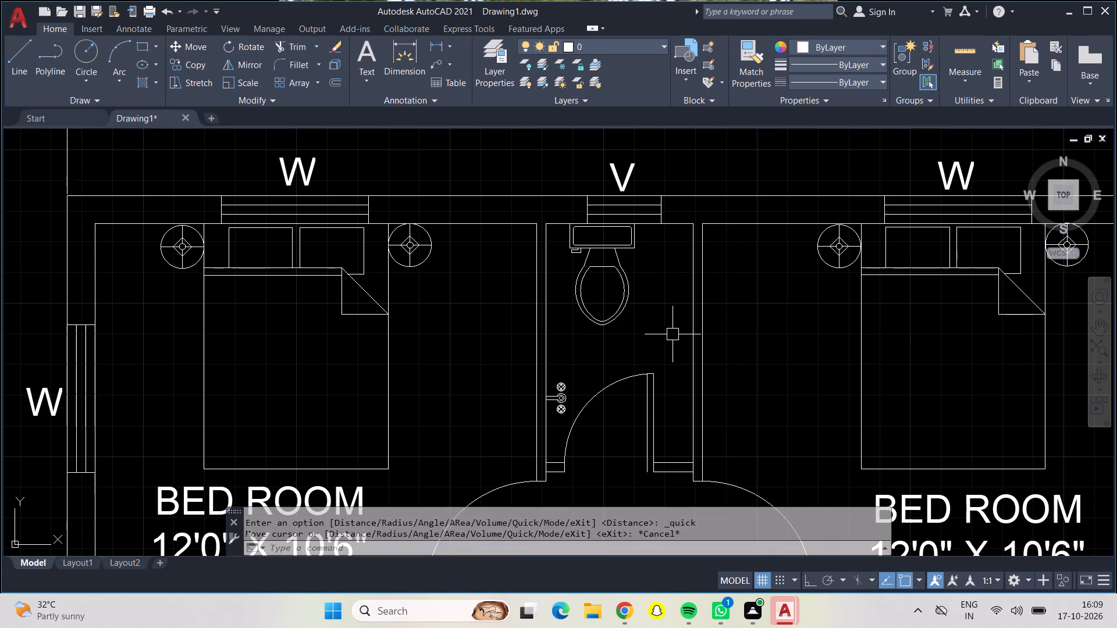
Place a centre-aligned multiline text box with 4" text height in the toilet between the bedrooms, just south of the WC.
drag(365, 44, 365, 49)
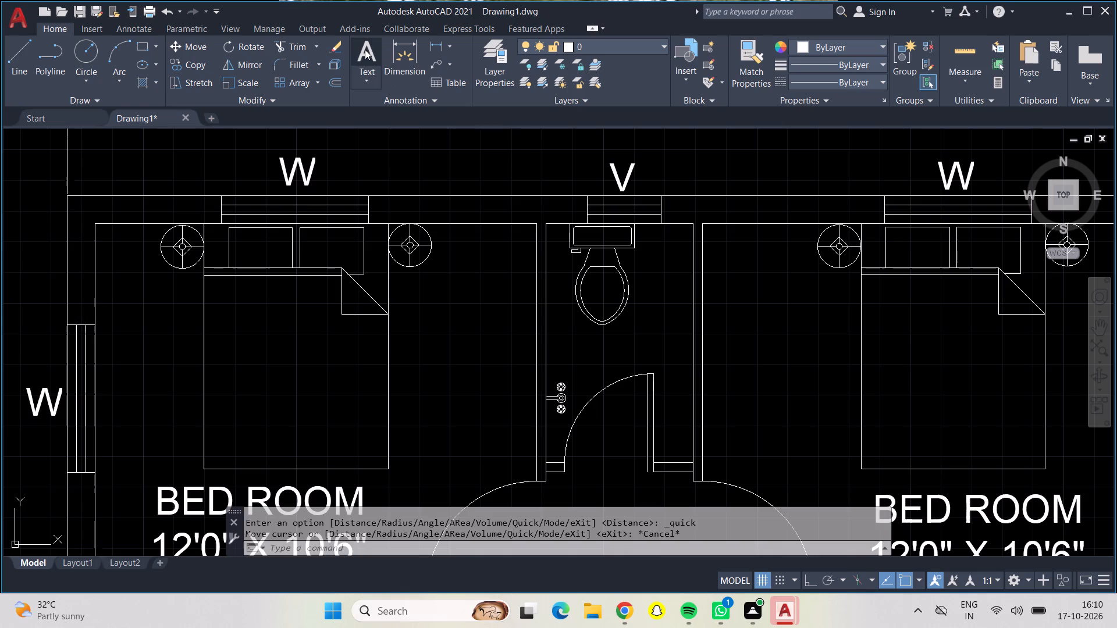
click(553, 329)
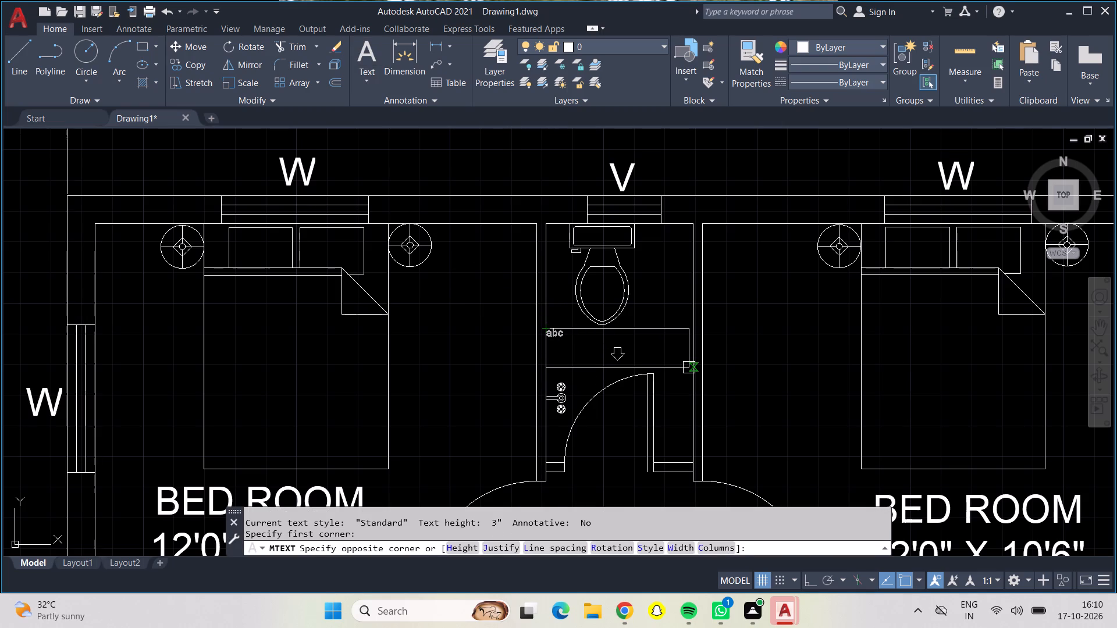
click(689, 367)
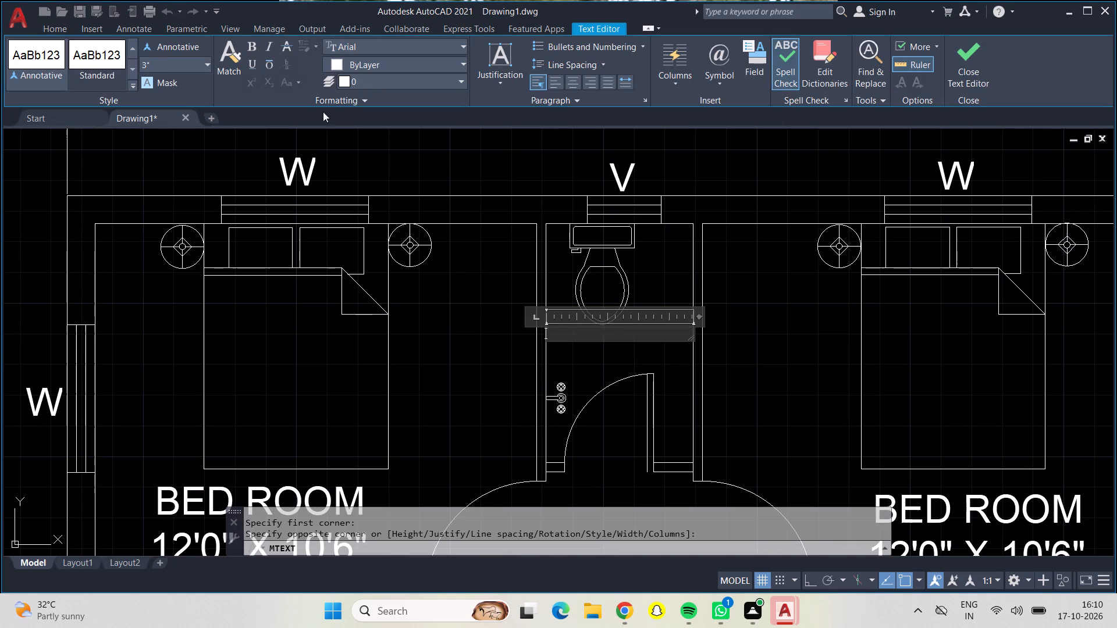
click(572, 74)
click(576, 85)
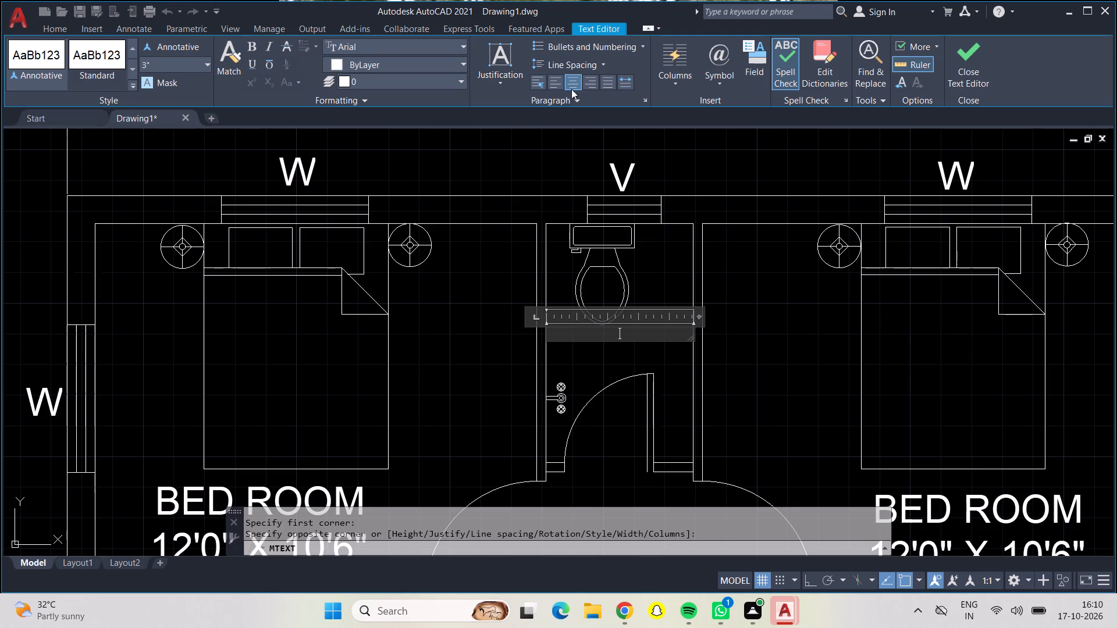
click(192, 67)
key(BackSpace)
text(4")
key(Return)
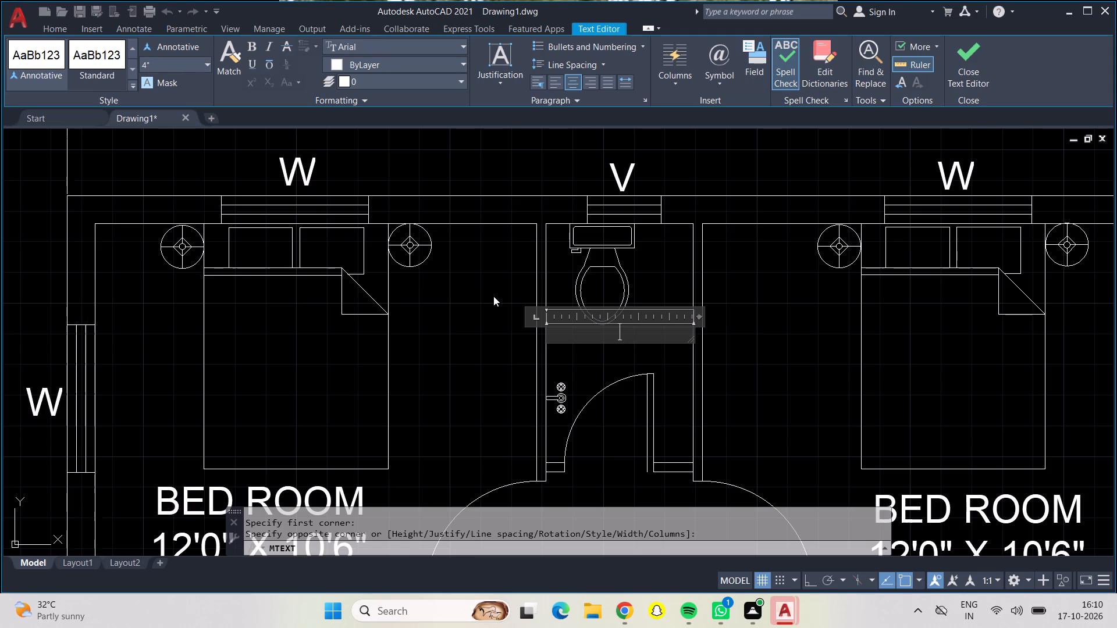
Enter the room label TOILET with 4'0" X 6'6" on a second line, and finish the text.
key(shift+t)
key(shift+o)
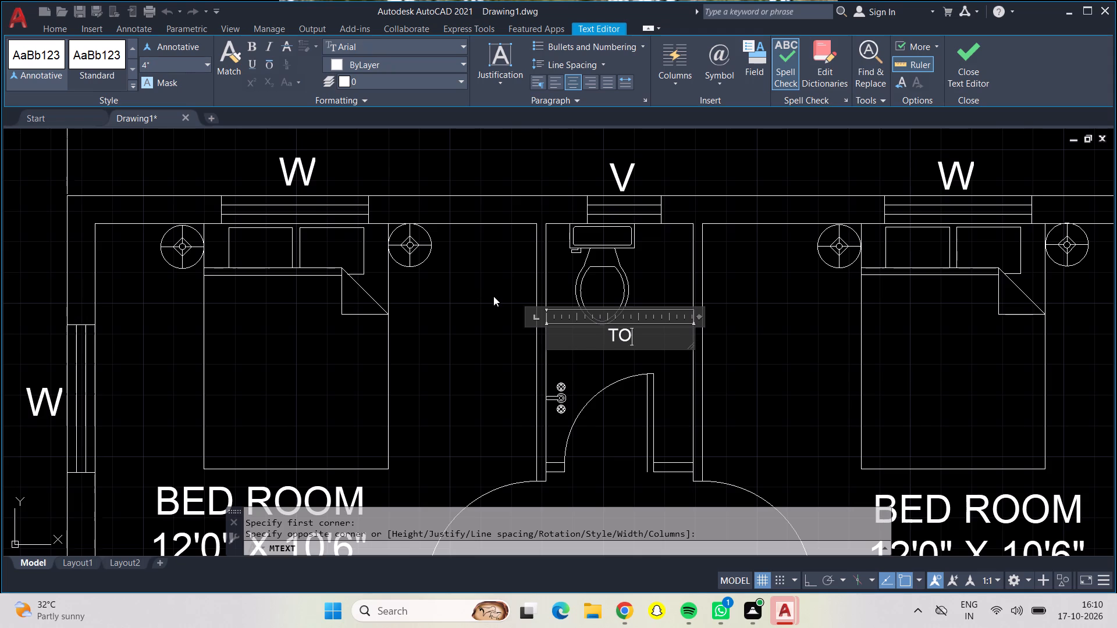
text(ILET)
key(Return)
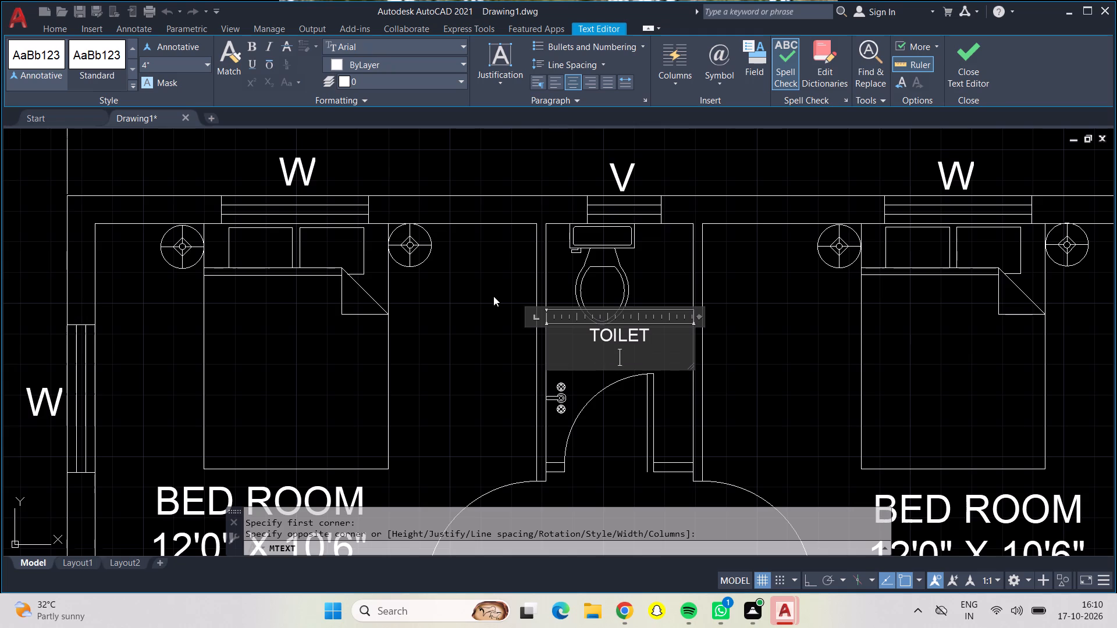
key(4)
text('0")
key(space)
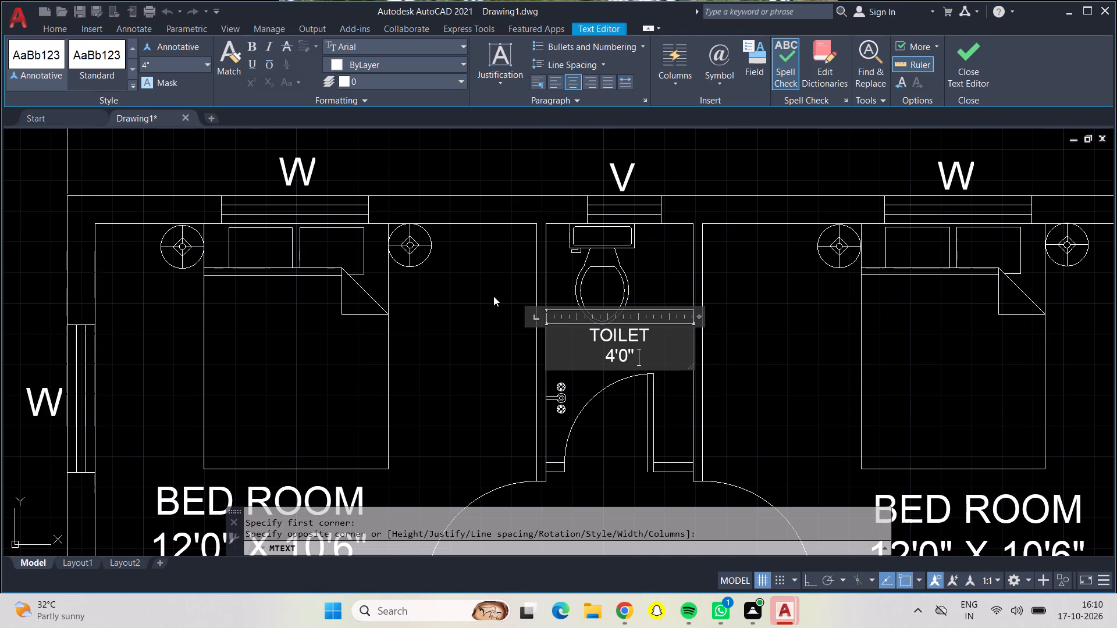
text(X)
key(space)
text(6'6)
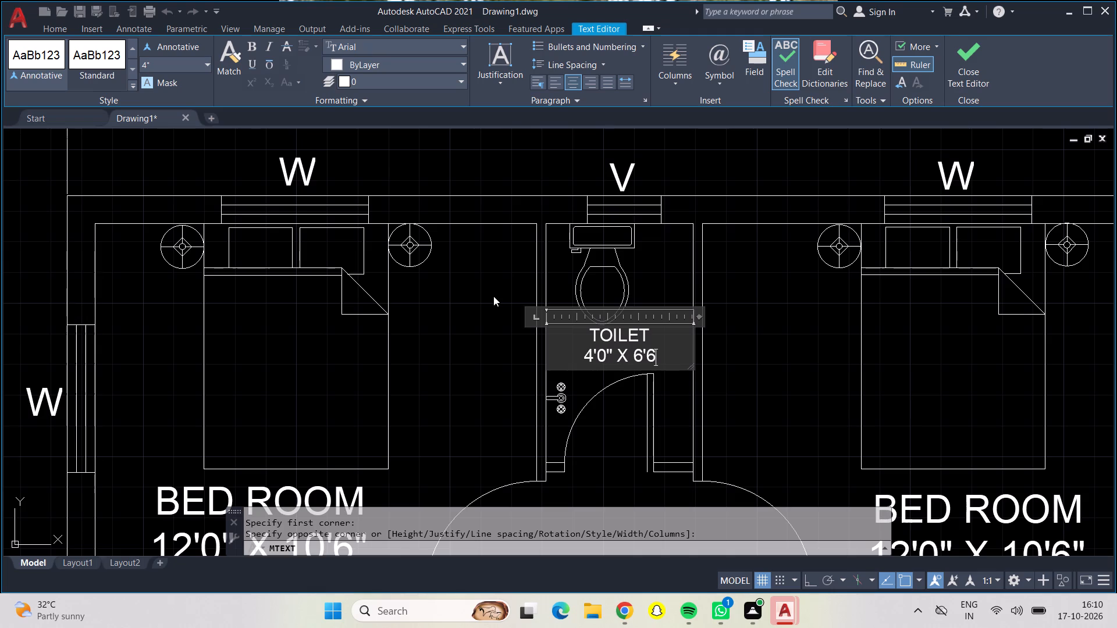
key(shift+quotedbl)
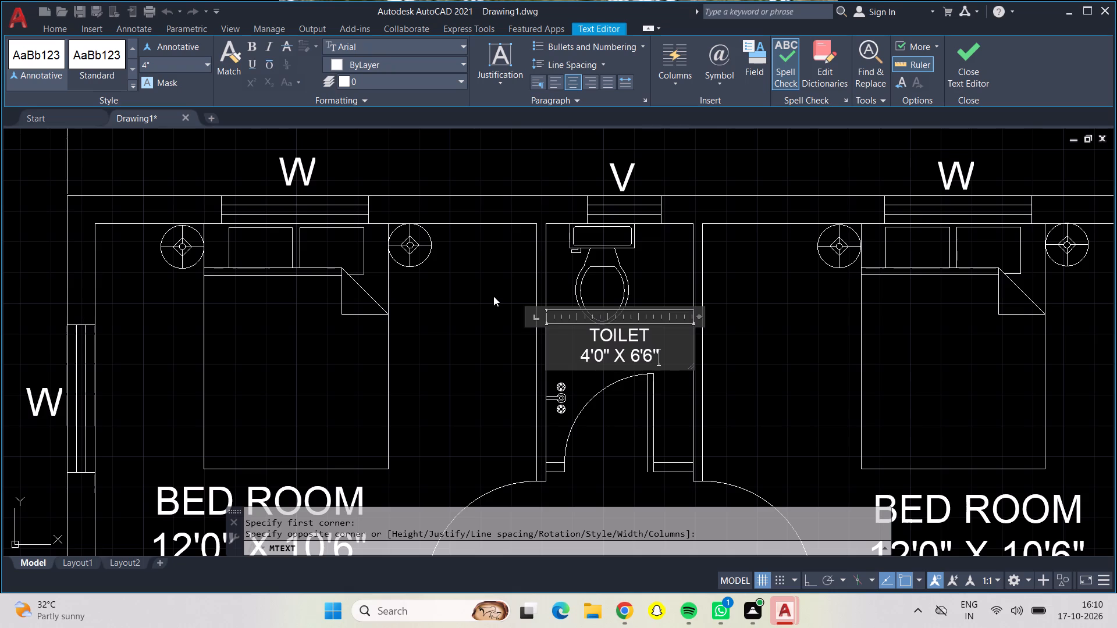
click(493, 296)
Delete the stray arc crossing the wall between the kitchen sink counter and the toilet south of it.
scroll(698, 334, up, 1)
scroll(698, 334, down, 1)
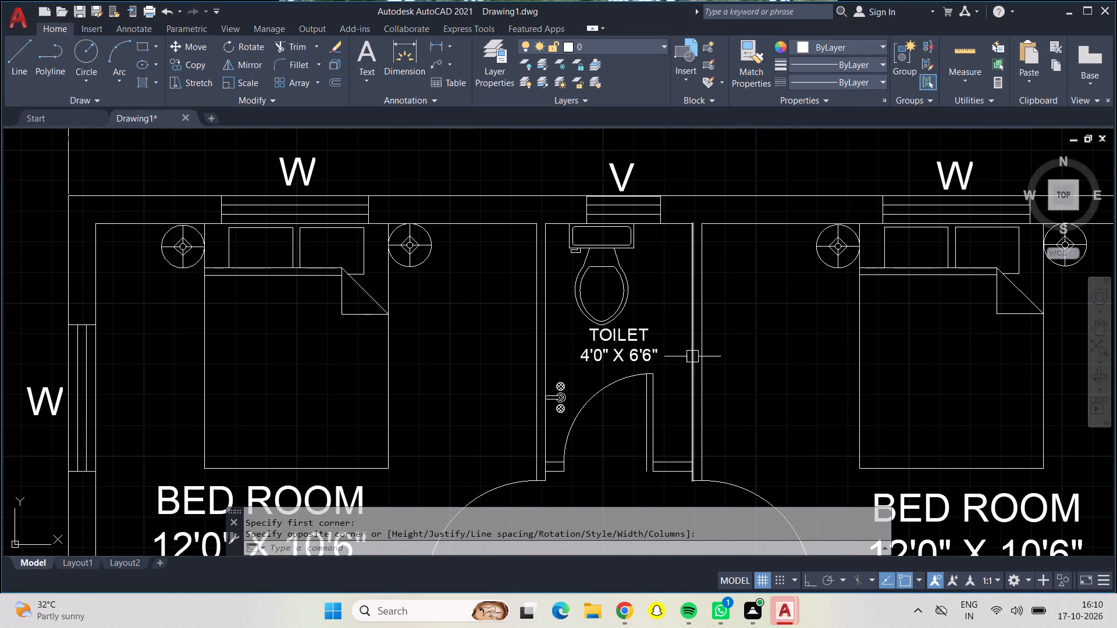
scroll(674, 362, up, 1)
scroll(667, 365, down, 2)
scroll(535, 386, down, 1)
middle_drag(536, 387, 537, 387)
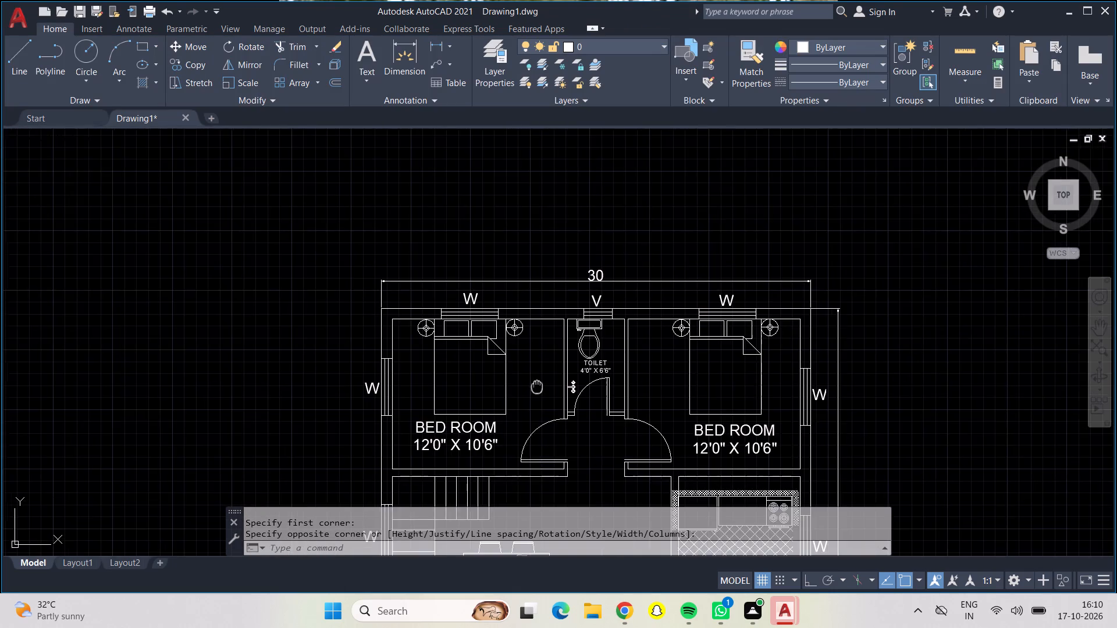
middle_drag(537, 387, 532, 292)
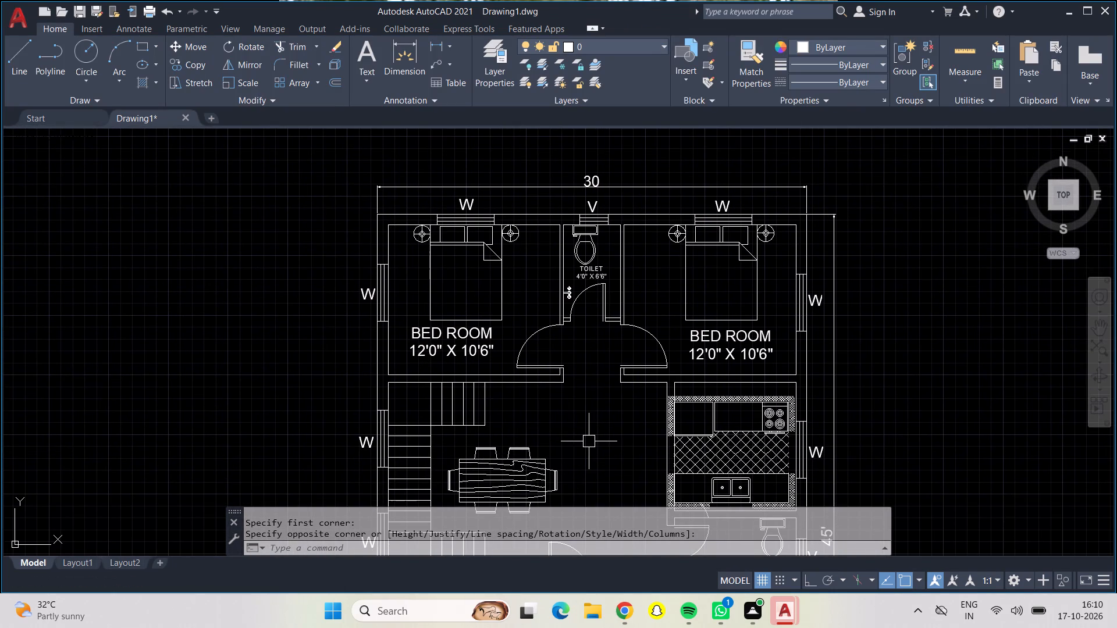
middle_drag(589, 441, 586, 362)
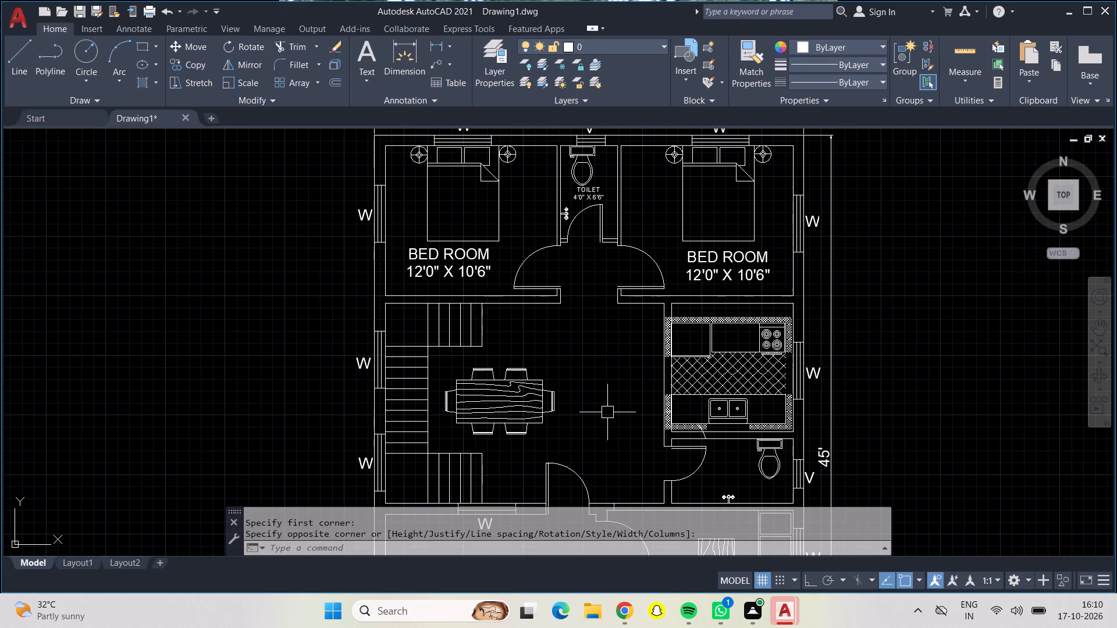
middle_drag(607, 414, 593, 373)
middle_click(597, 403)
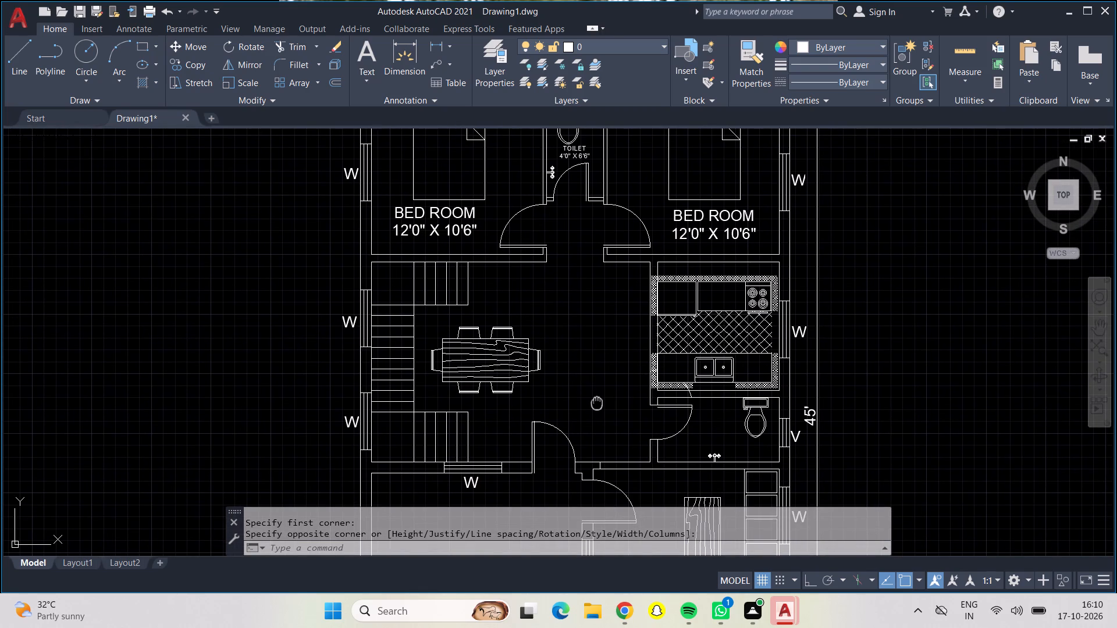
scroll(716, 421, up, 3)
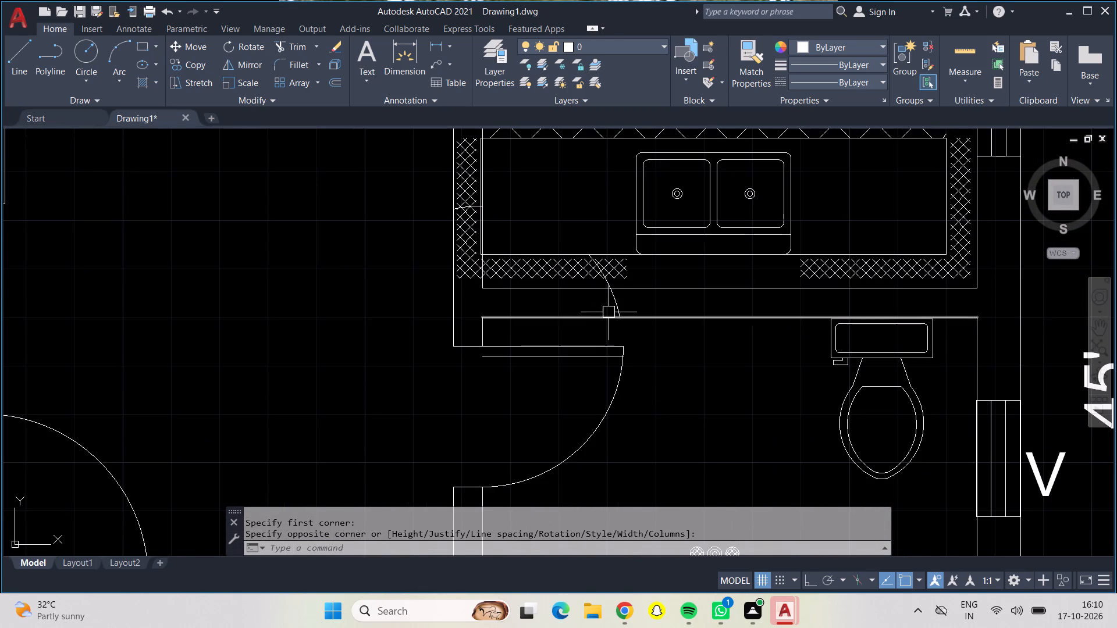
click(614, 310)
key(Delete)
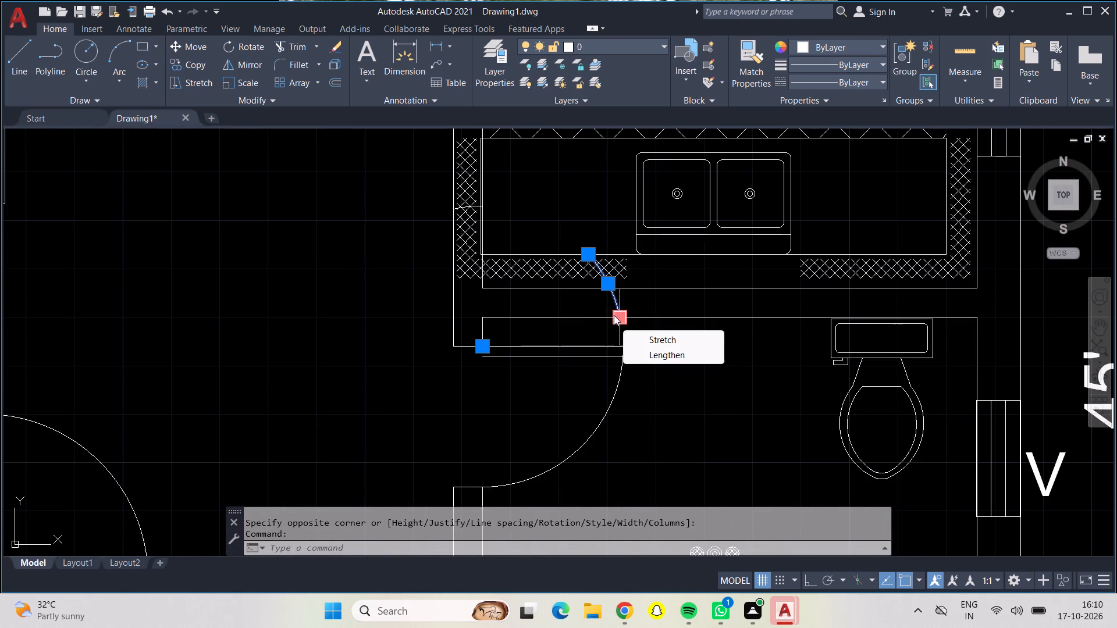
key(Delete)
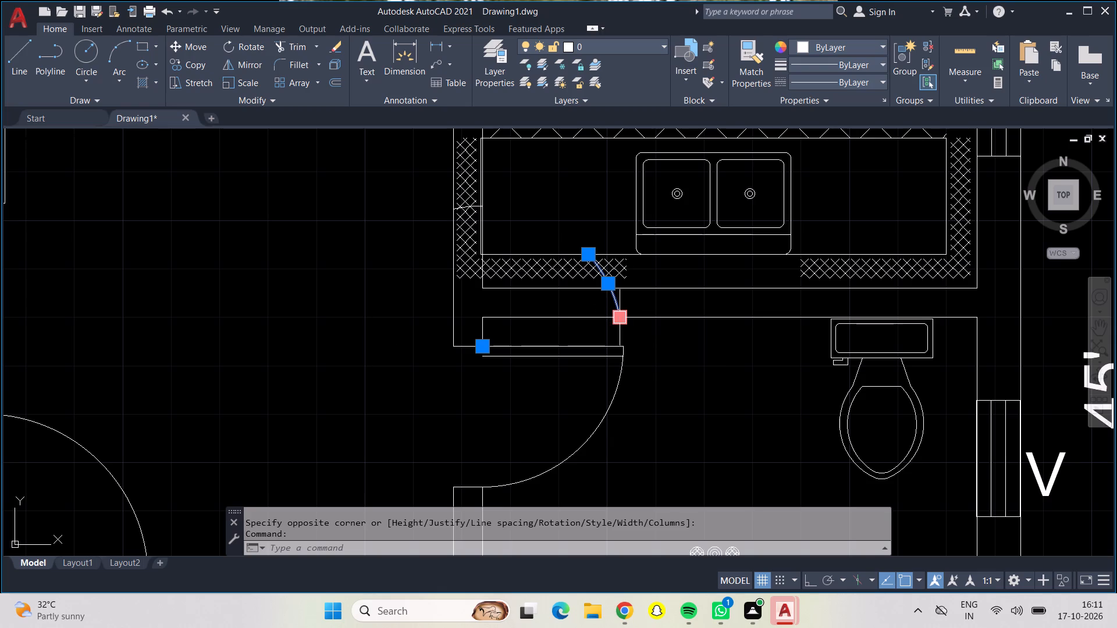
key(Delete)
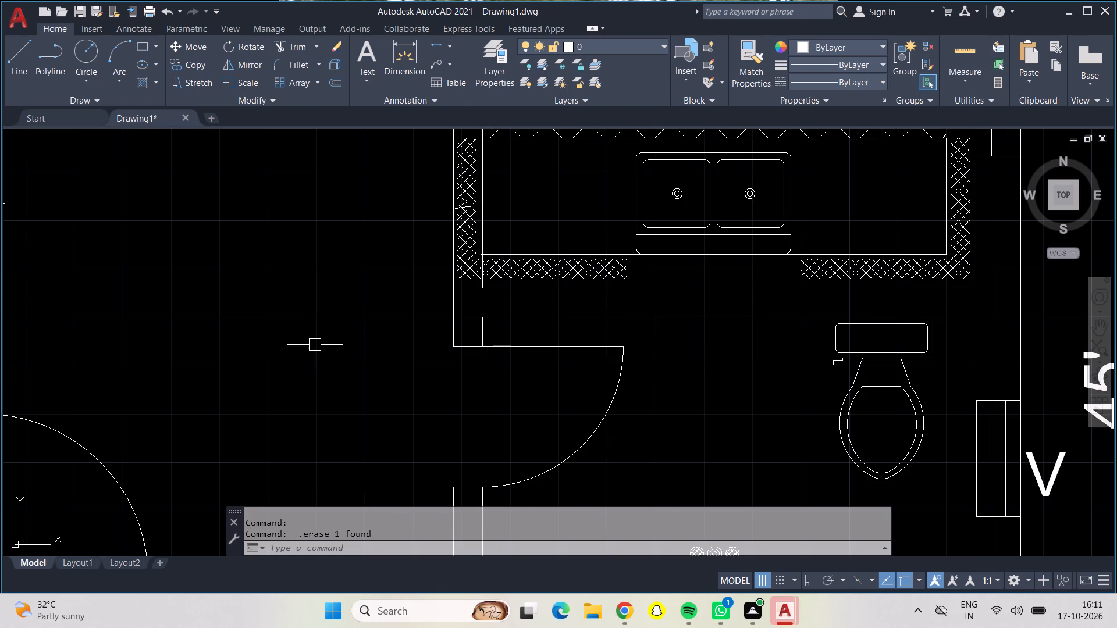
Delete the stray arc crossing the hatched strip at the kitchen's west wall, beside the sink counter.
scroll(366, 323, up, 1)
scroll(367, 328, down, 1)
middle_click(382, 377)
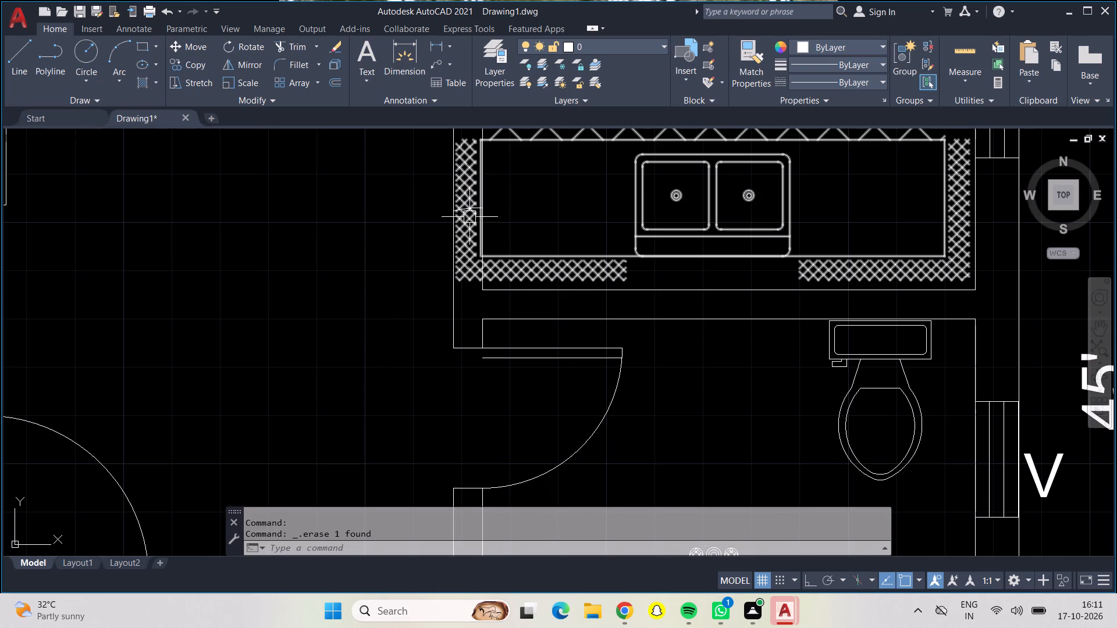
scroll(469, 212, up, 1)
scroll(469, 212, down, 1)
scroll(469, 212, up, 1)
scroll(469, 212, down, 1)
scroll(469, 212, up, 1)
scroll(469, 212, down, 1)
scroll(469, 212, up, 1)
scroll(469, 212, down, 1)
scroll(469, 212, up, 1)
scroll(469, 212, down, 1)
scroll(469, 212, up, 1)
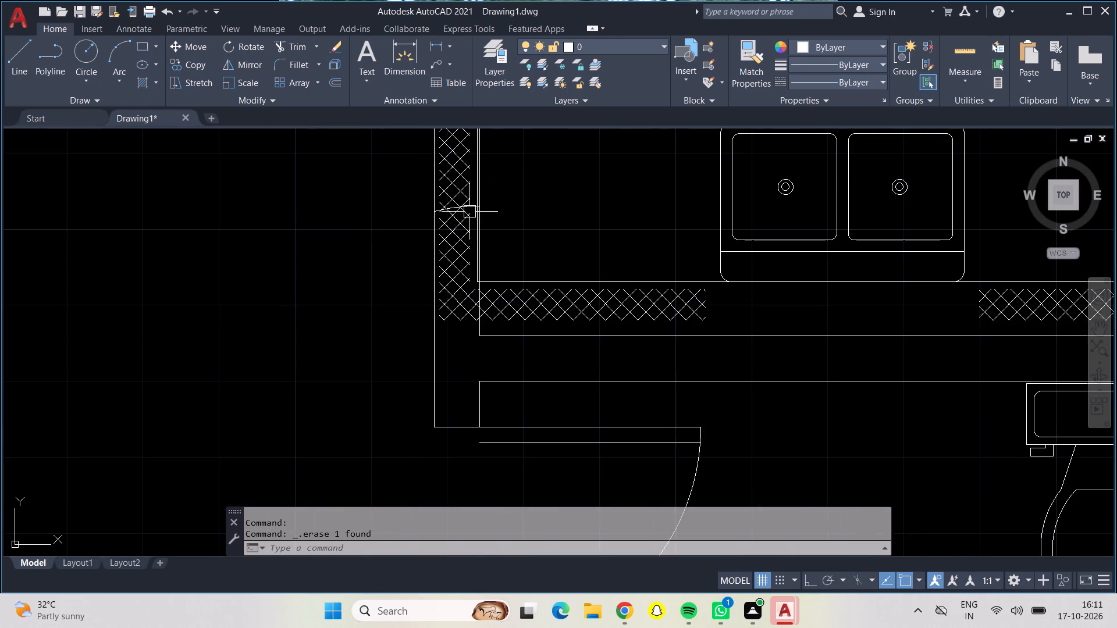
scroll(469, 212, up, 5)
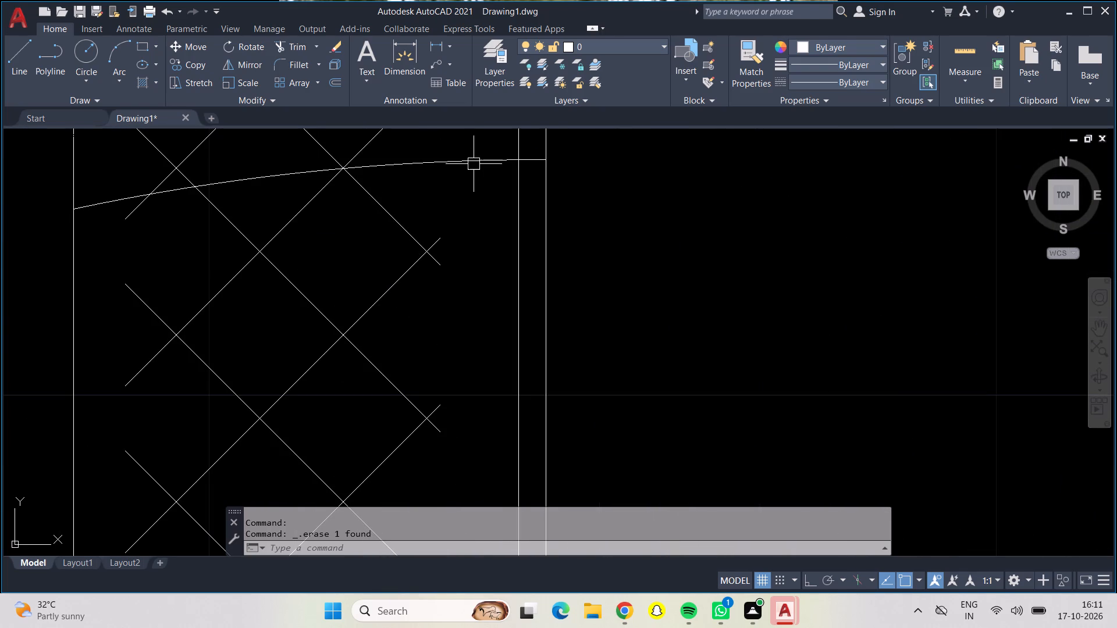
click(474, 165)
key(Delete)
key(Escape)
Place a centre-aligned multiline text box with 4" text height in the toilet south of the kitchen, between its door and WC.
scroll(489, 154, down, 4)
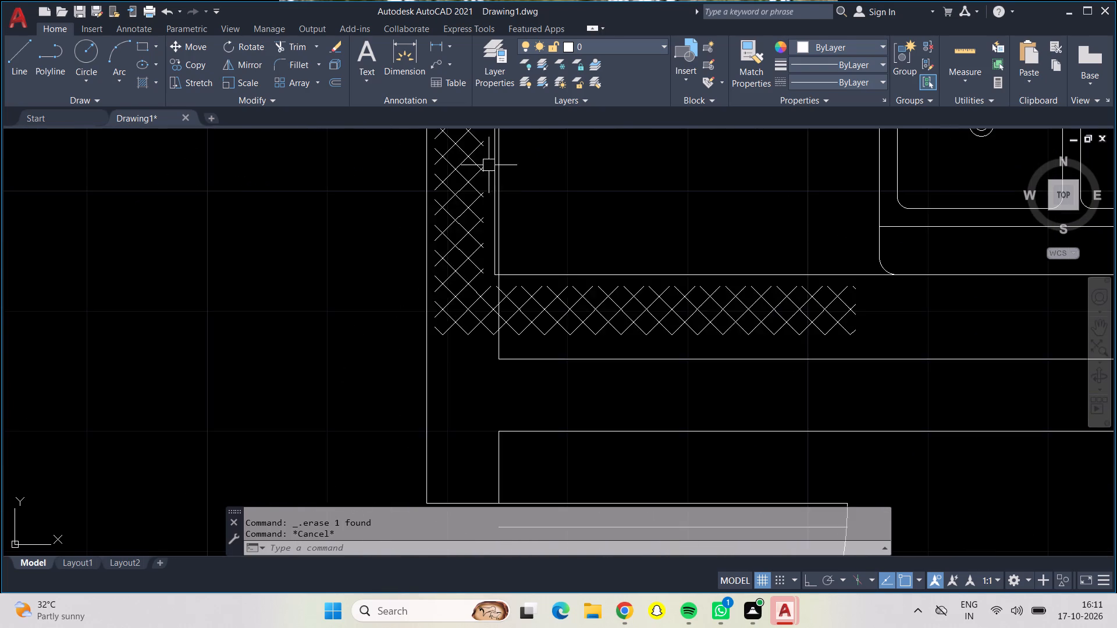
scroll(493, 195, down, 2)
scroll(412, 270, down, 1)
middle_drag(412, 270, 330, 220)
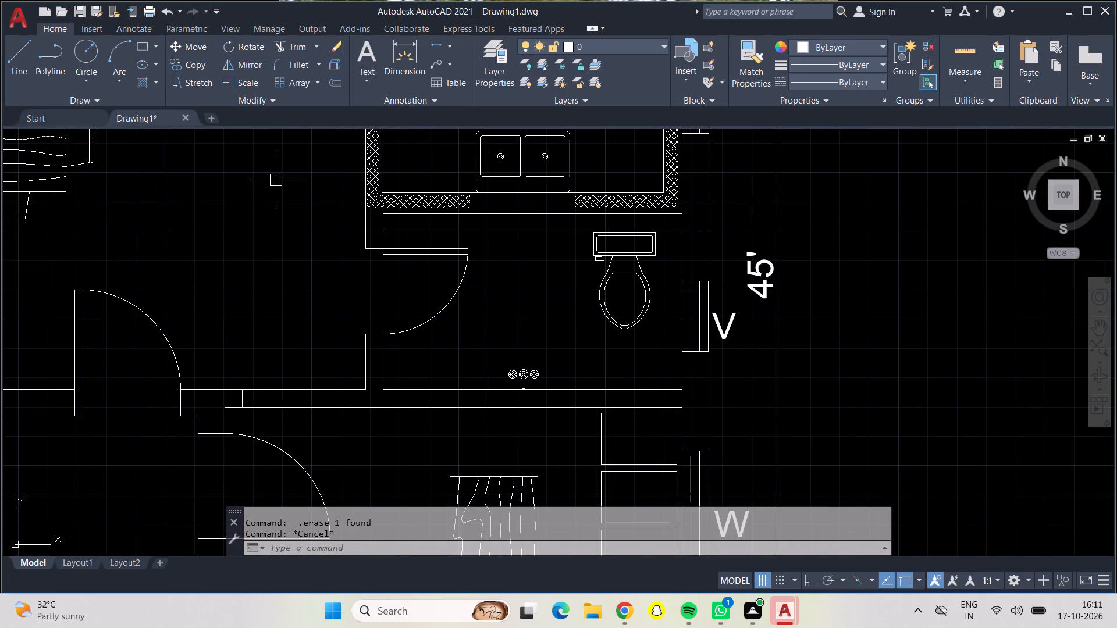
click(370, 52)
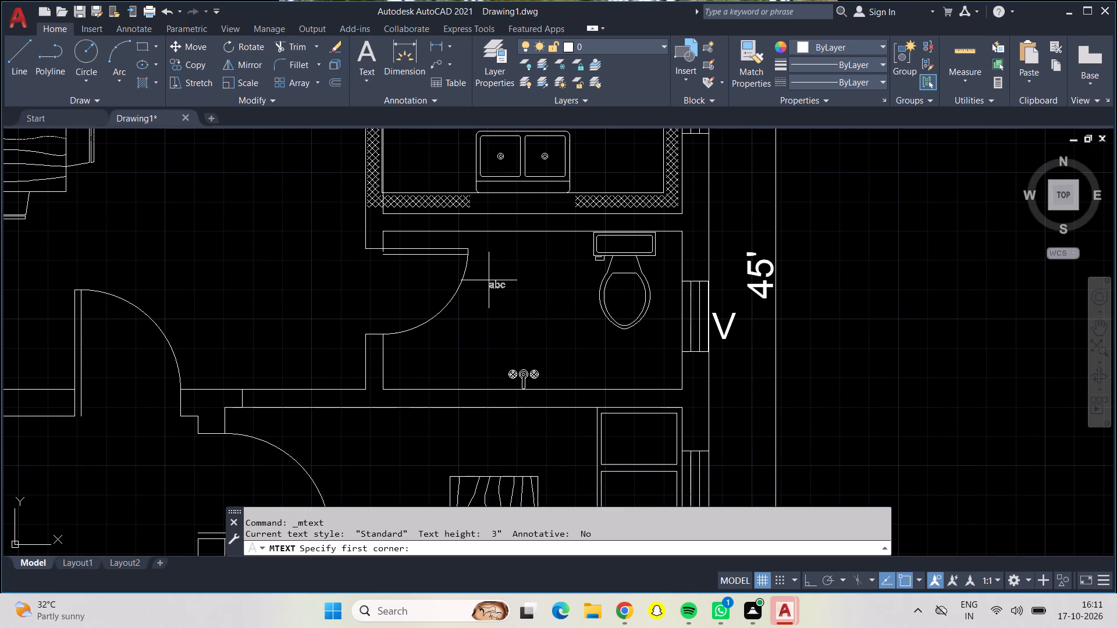
middle_drag(489, 280, 470, 286)
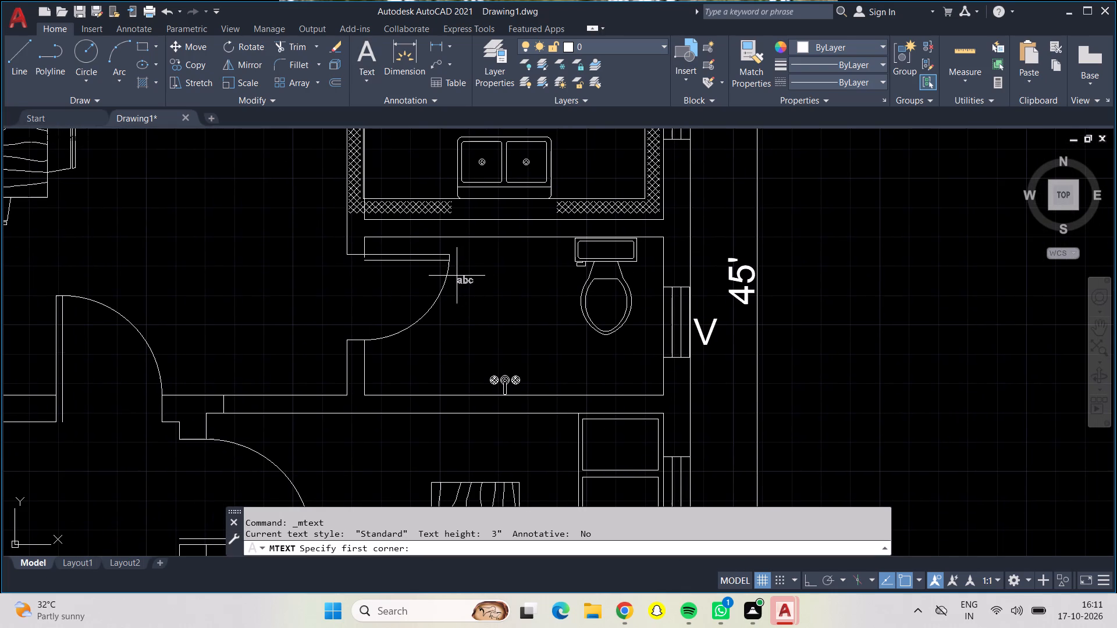
click(457, 276)
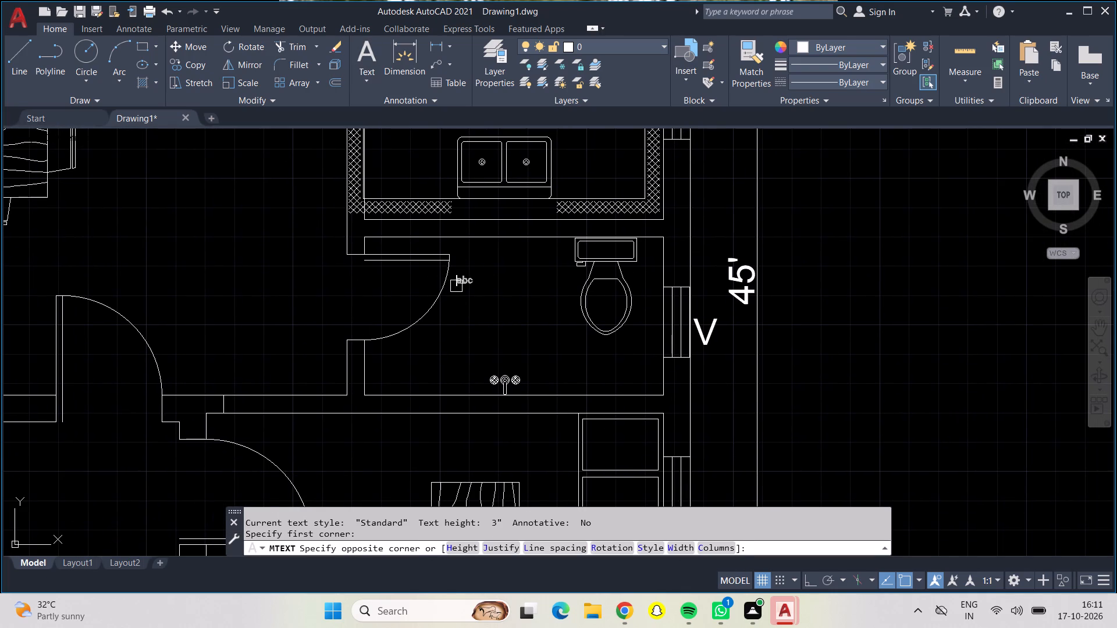
click(578, 345)
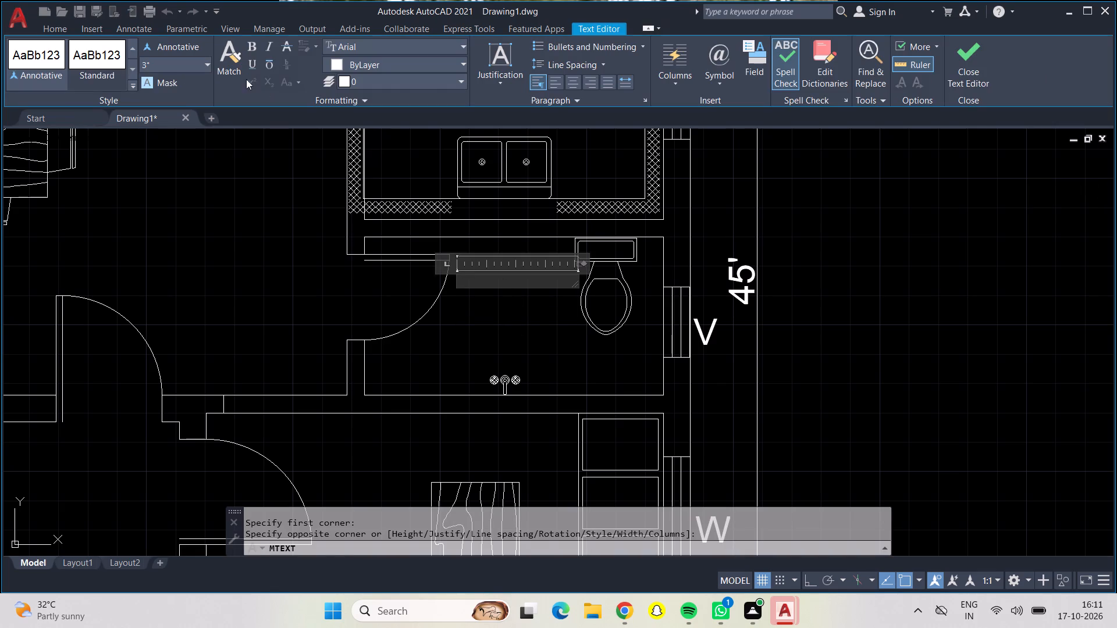
click(207, 65)
click(207, 81)
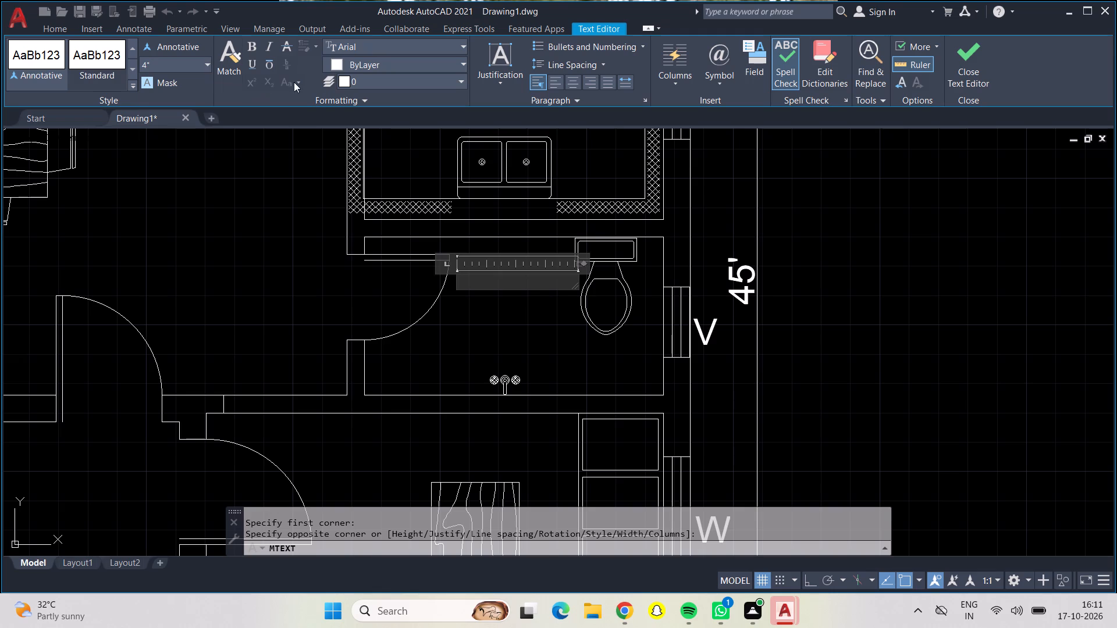
click(570, 77)
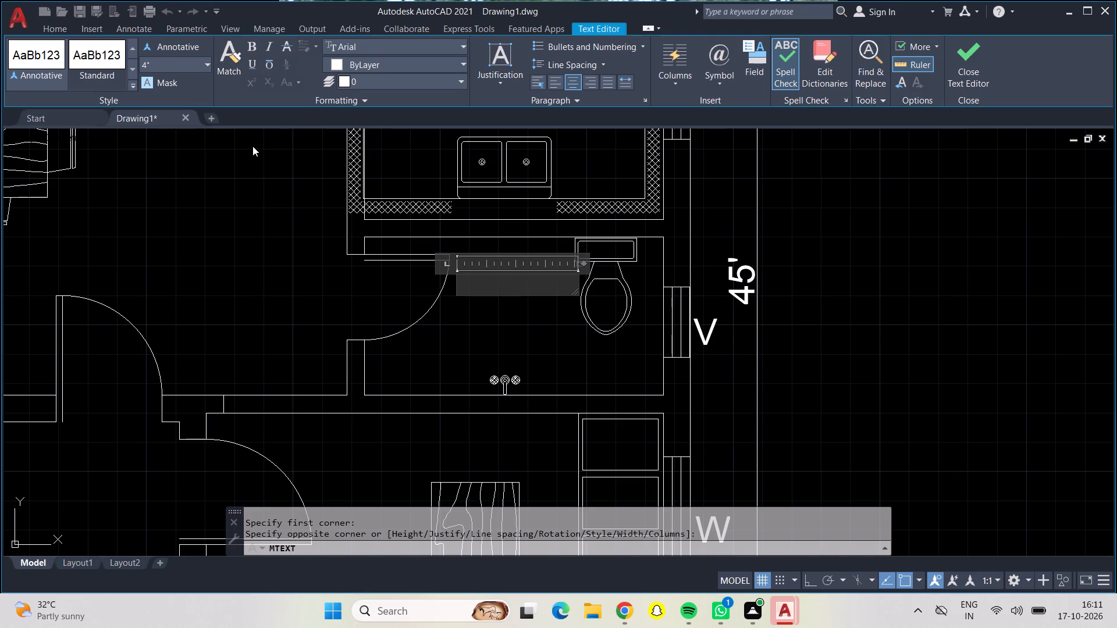
Enter the room label TOILET in the open text box south of the kitchen and finish the text.
text(TOILET)
key(shift+space)
key(Return)
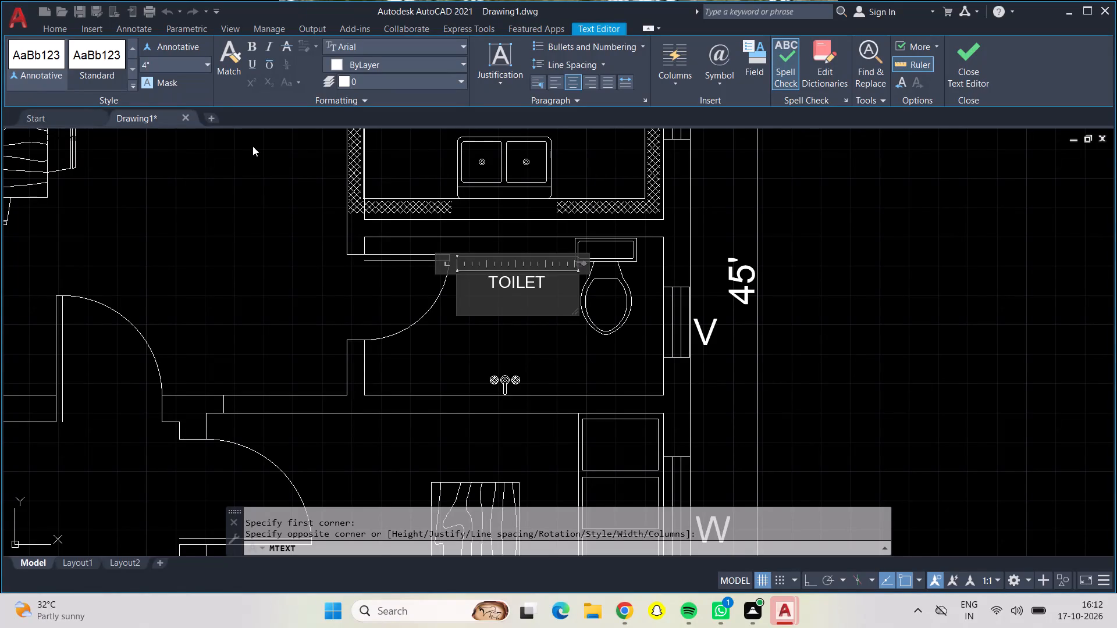
click(386, 316)
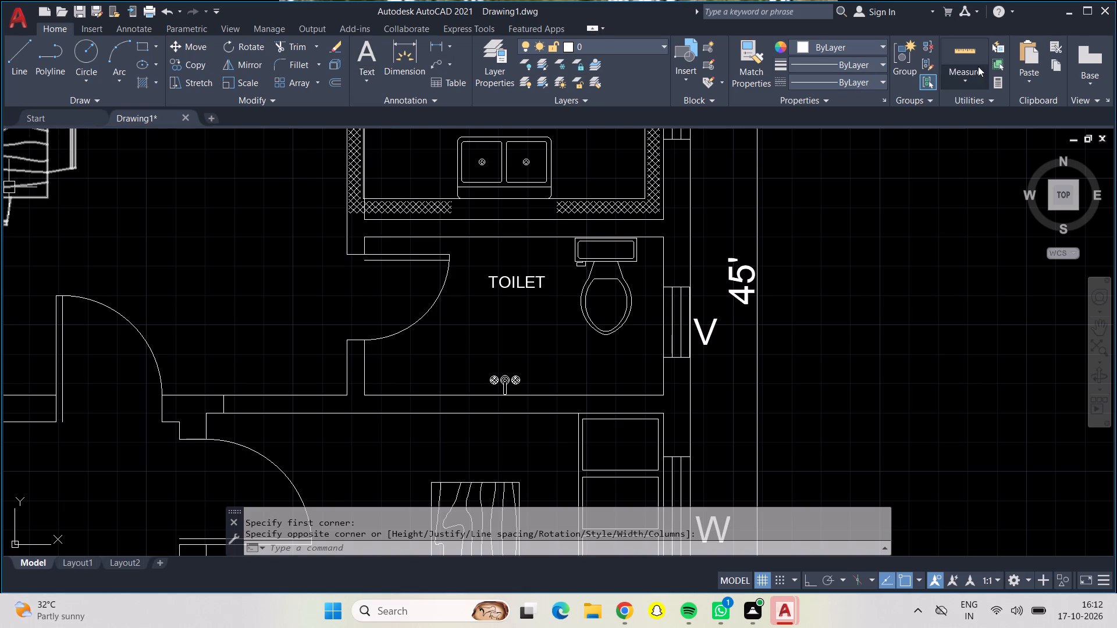
Measure the interior length and width of the toilet south of the kitchen.
click(960, 45)
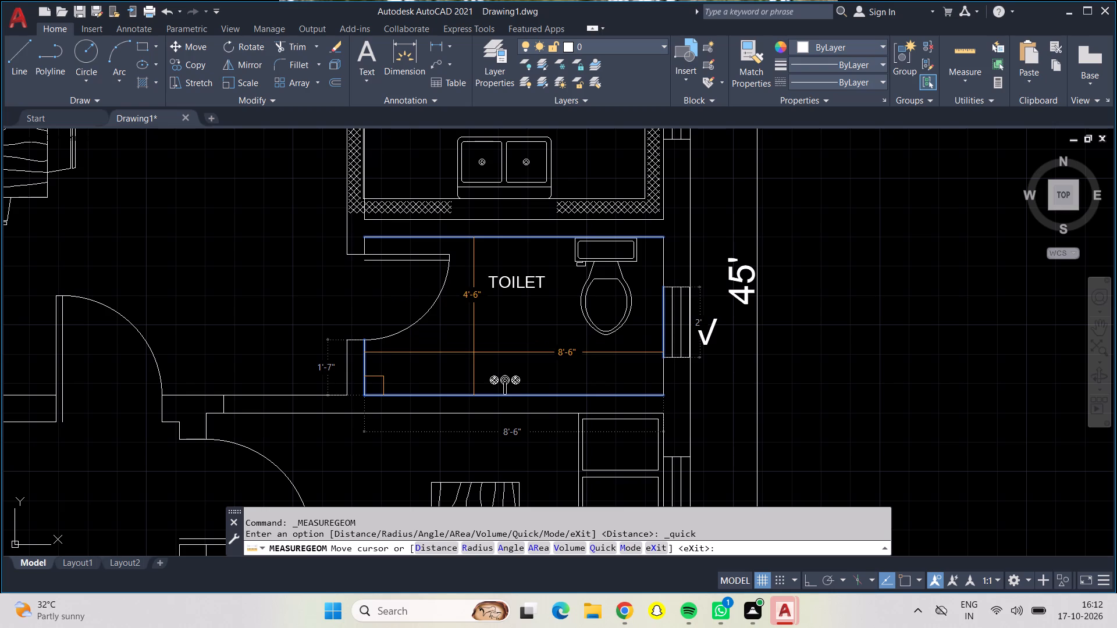
key(Escape)
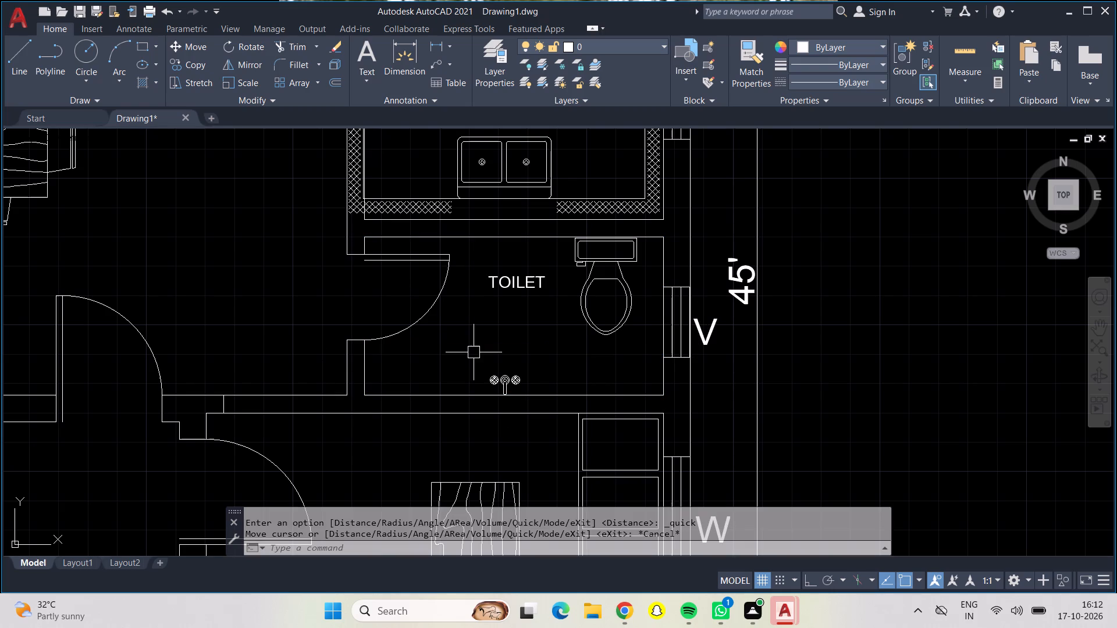
Add the size 4'6" X 8'6" on a second line of the TOILET label south of the kitchen.
double_click(533, 286)
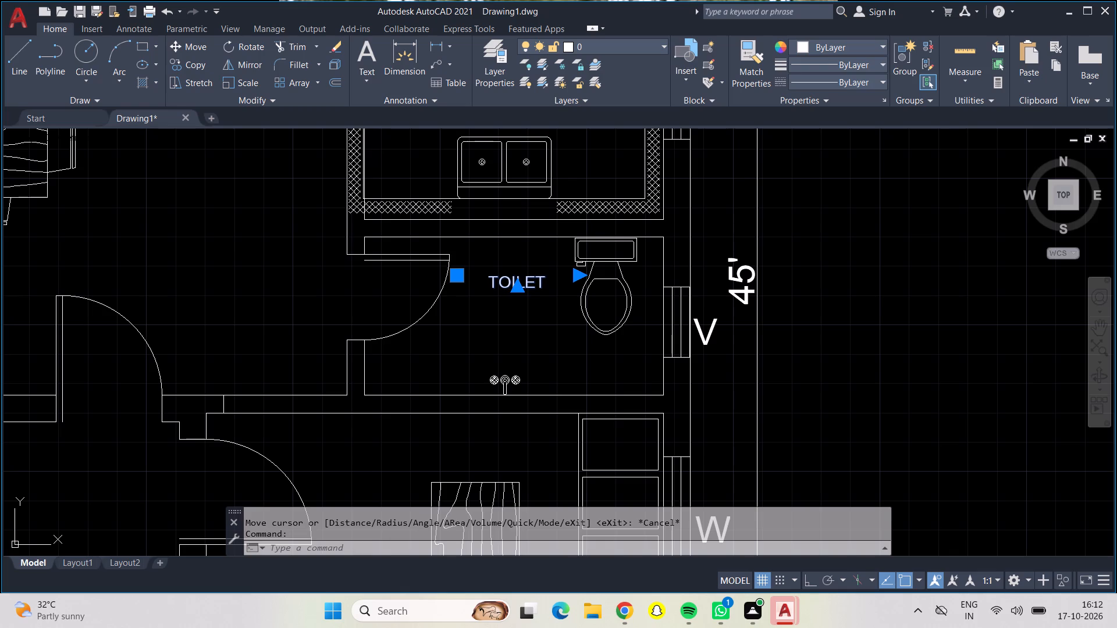
click(557, 277)
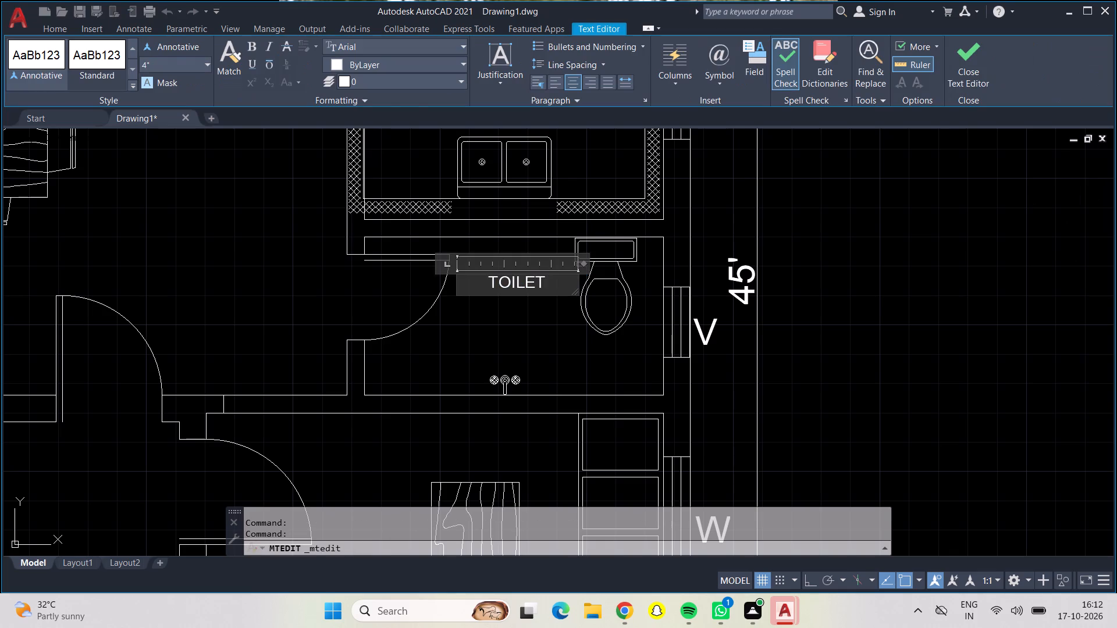
key(Return)
text(4'4)
key(BackSpace)
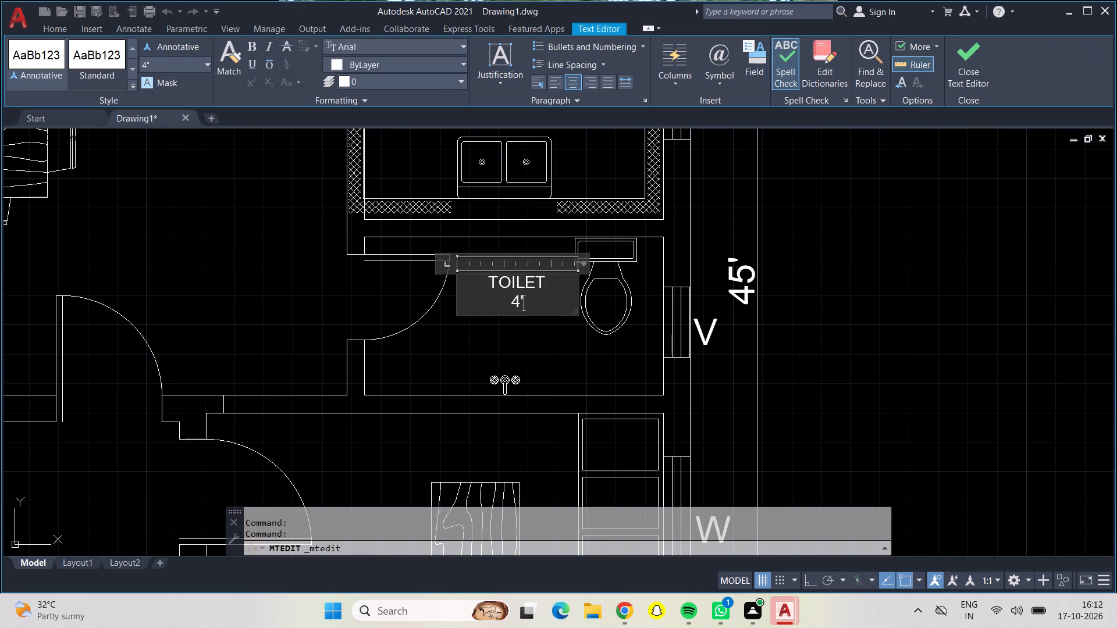
text(6")
key(space)
text(X)
key(space)
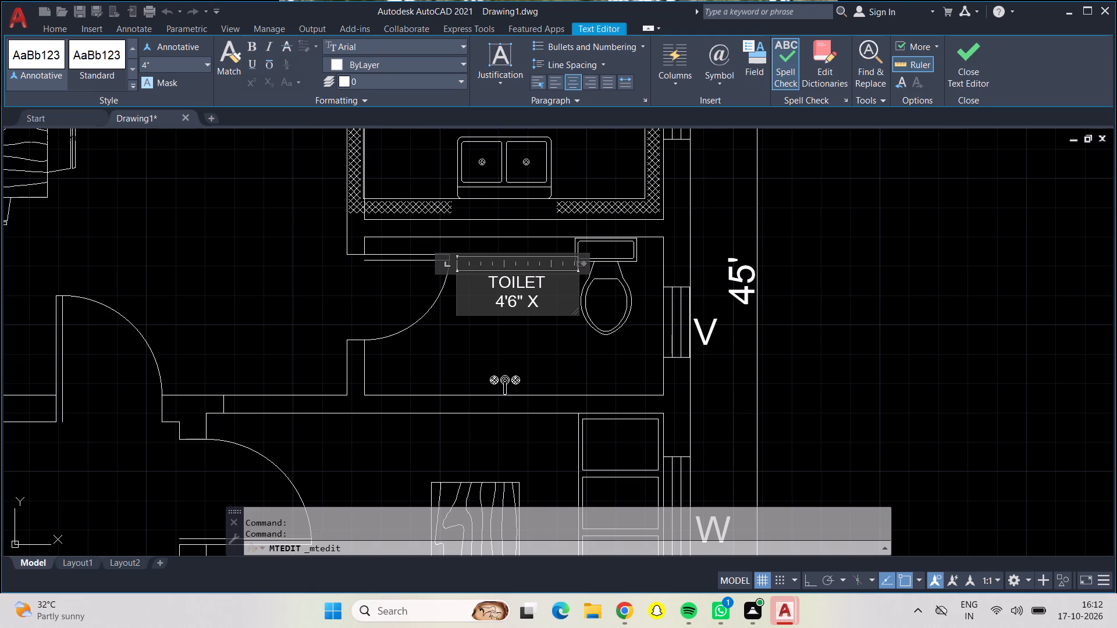
text(8'6")
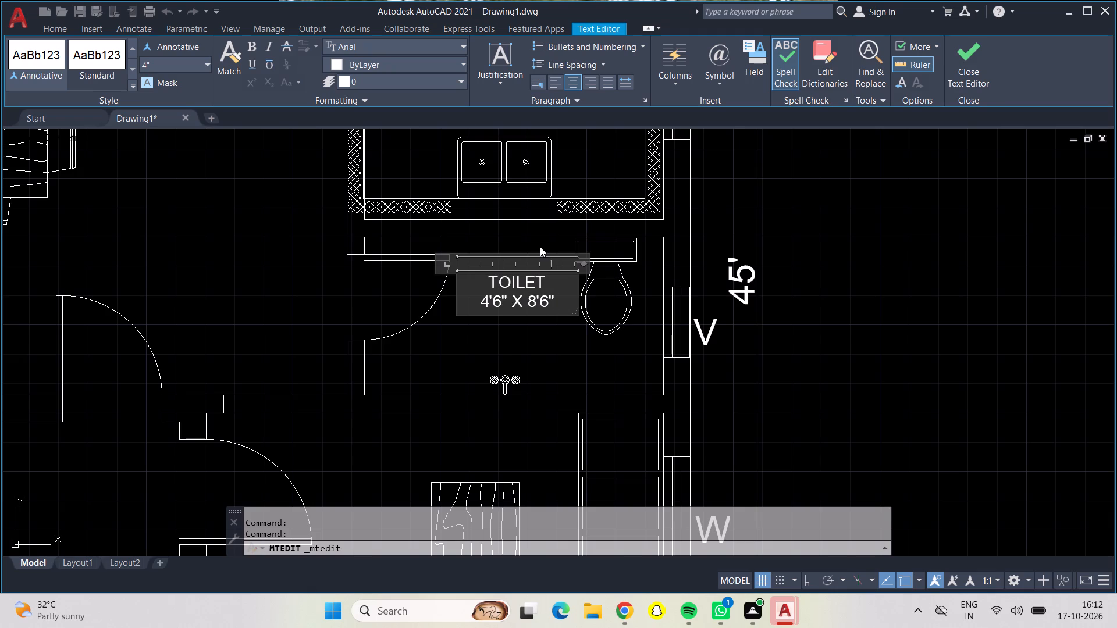
click(555, 353)
Place a centre-aligned multiline text box with 9" text height in the hall, between the dining table and the kitchen.
scroll(554, 351, up, 1)
scroll(554, 351, down, 1)
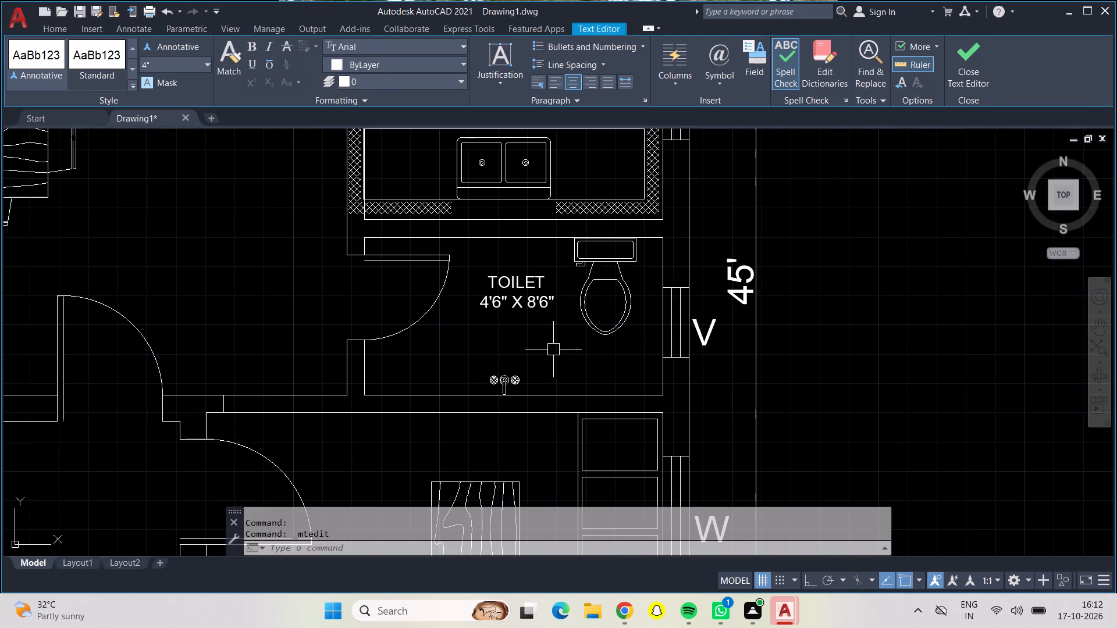
scroll(553, 349, up, 1)
scroll(409, 331, down, 1)
scroll(409, 330, up, 1)
scroll(409, 330, down, 2)
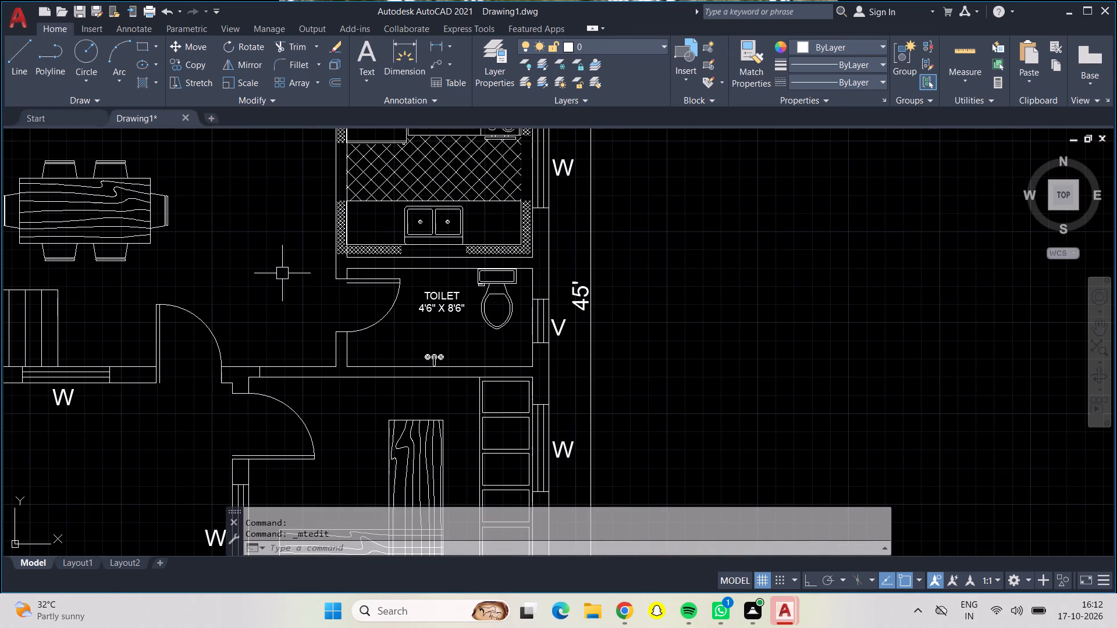
scroll(282, 268, down, 1)
middle_drag(282, 268, 386, 376)
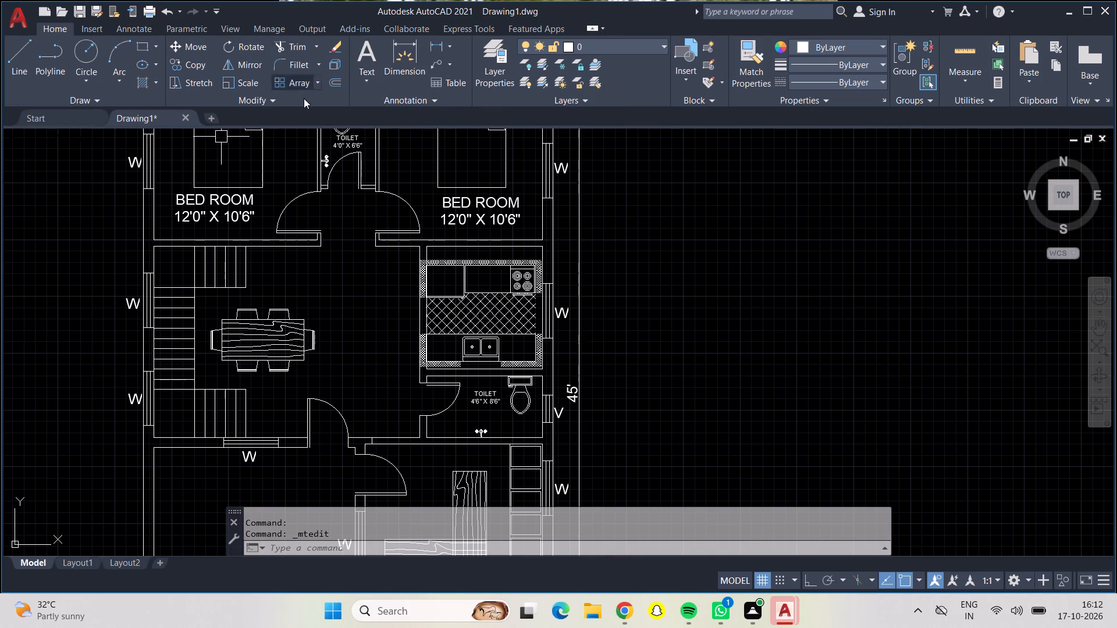
click(365, 51)
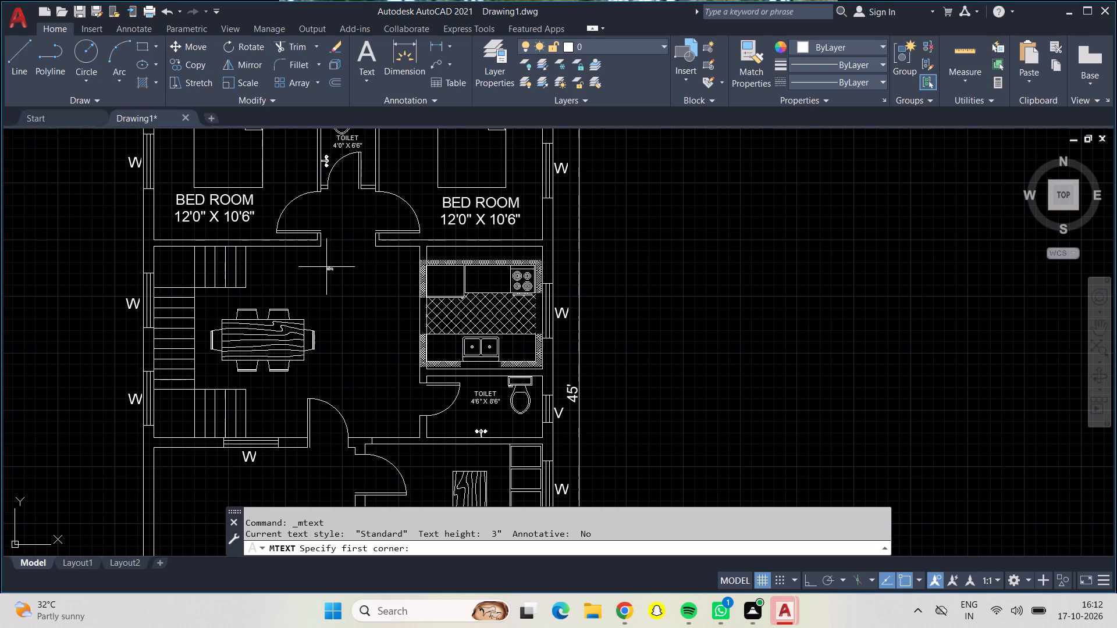
click(339, 263)
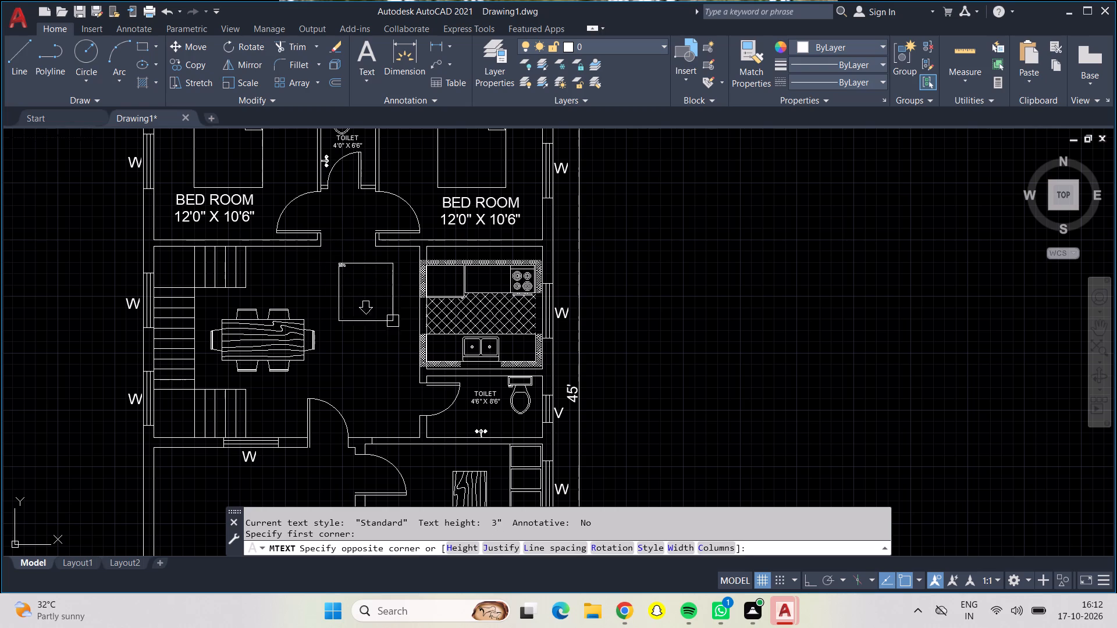
click(385, 394)
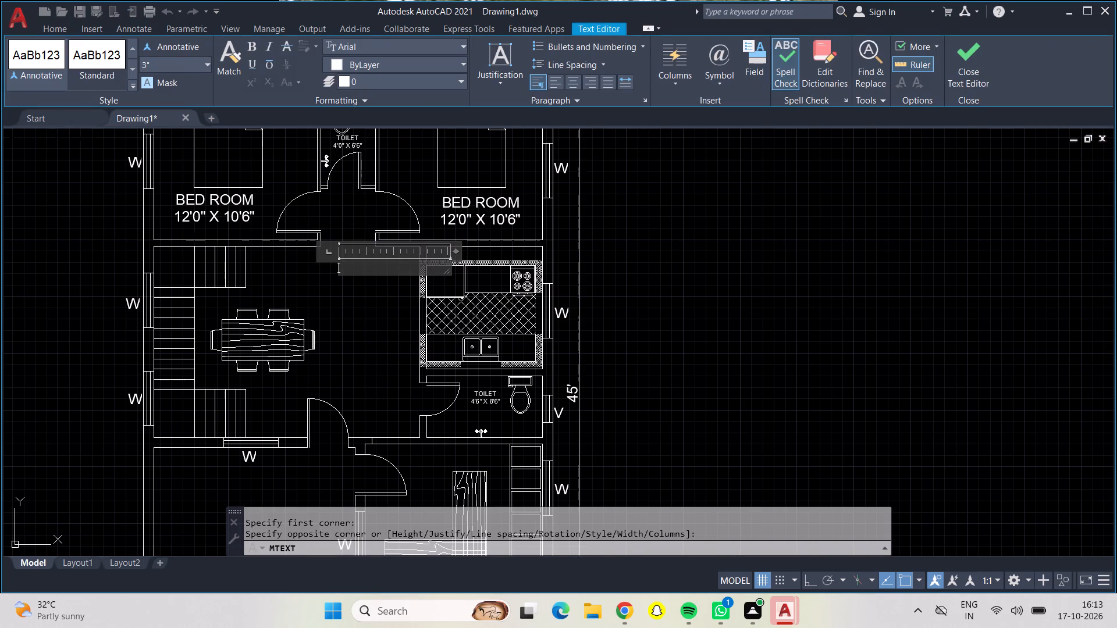
click(206, 66)
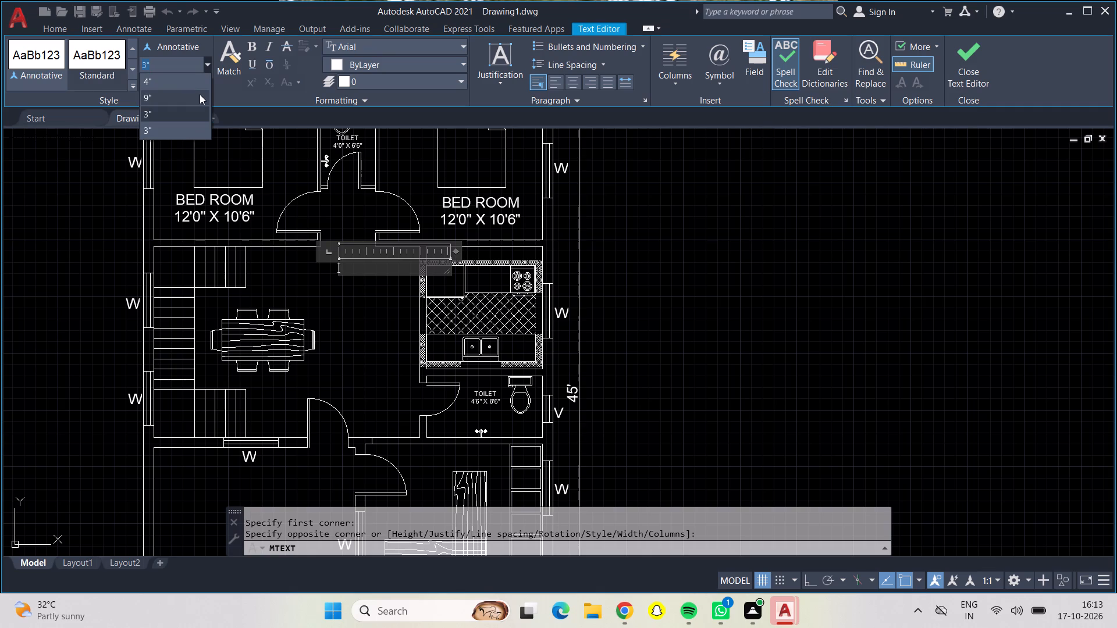
click(200, 94)
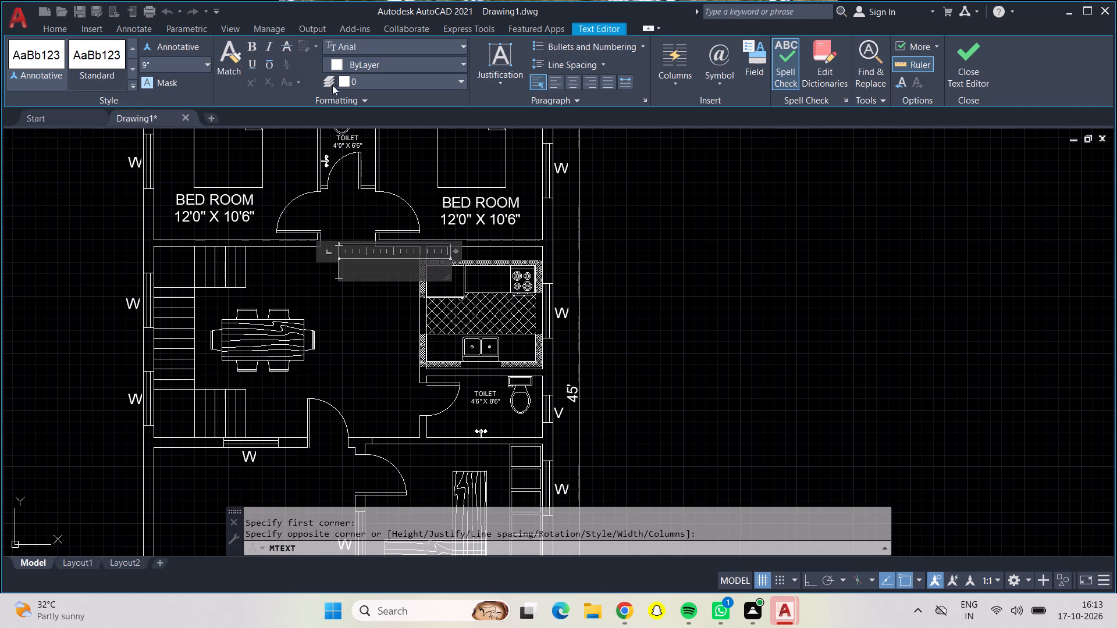
click(571, 85)
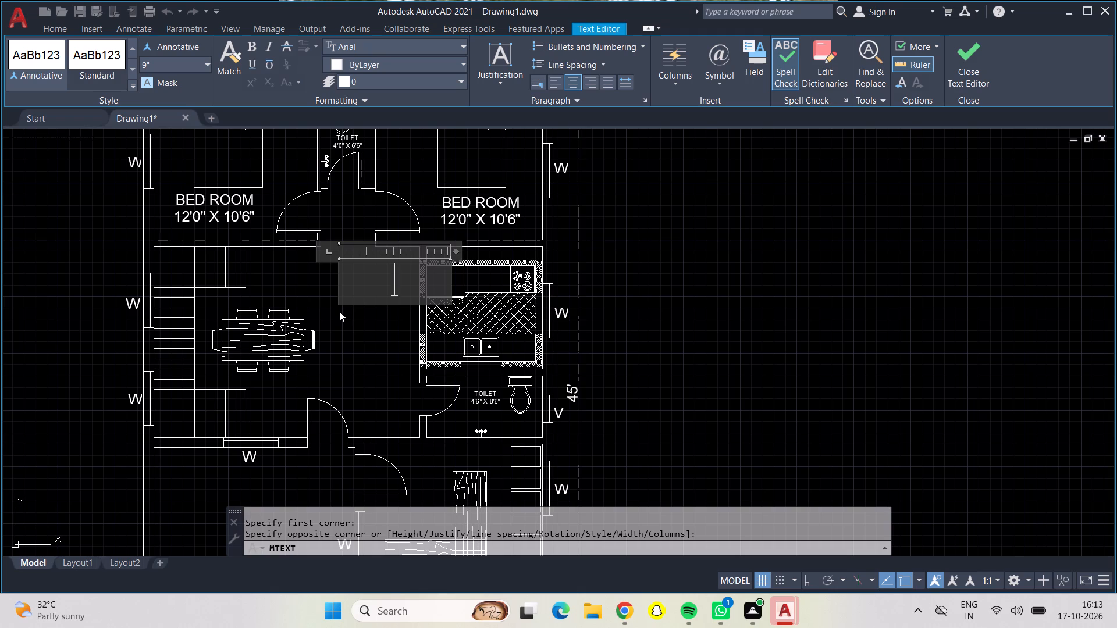
Enter the room label LIVING HALL, widen its text box to about 7'-7" so it fits on one line, and finish the text.
text(LI)
key(shift+v)
text(ING)
key(space)
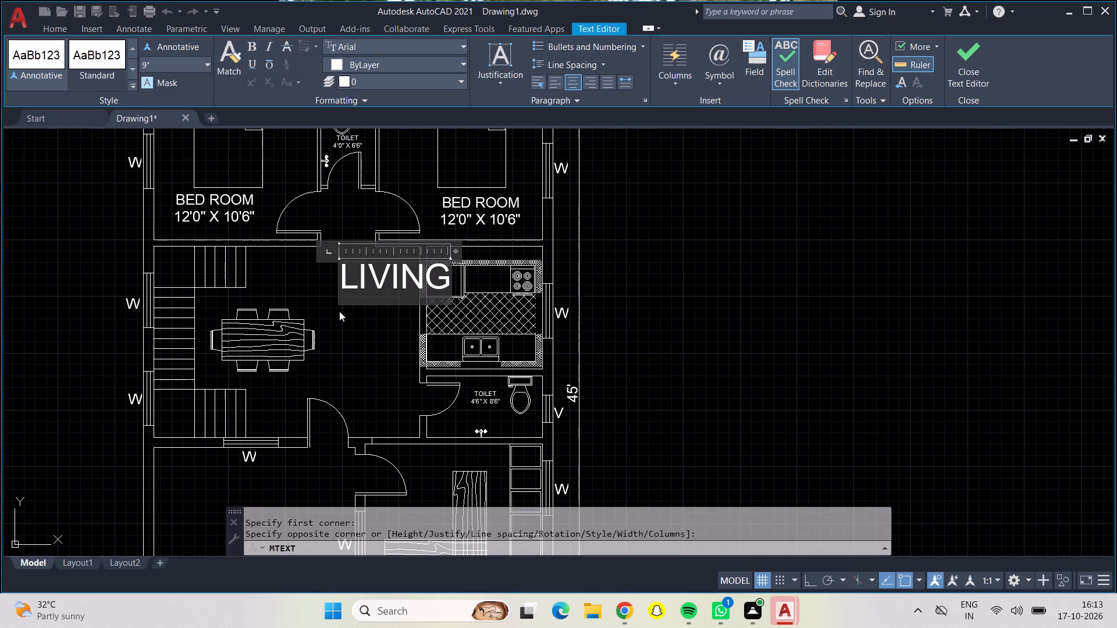
text(HA)
text(LL)
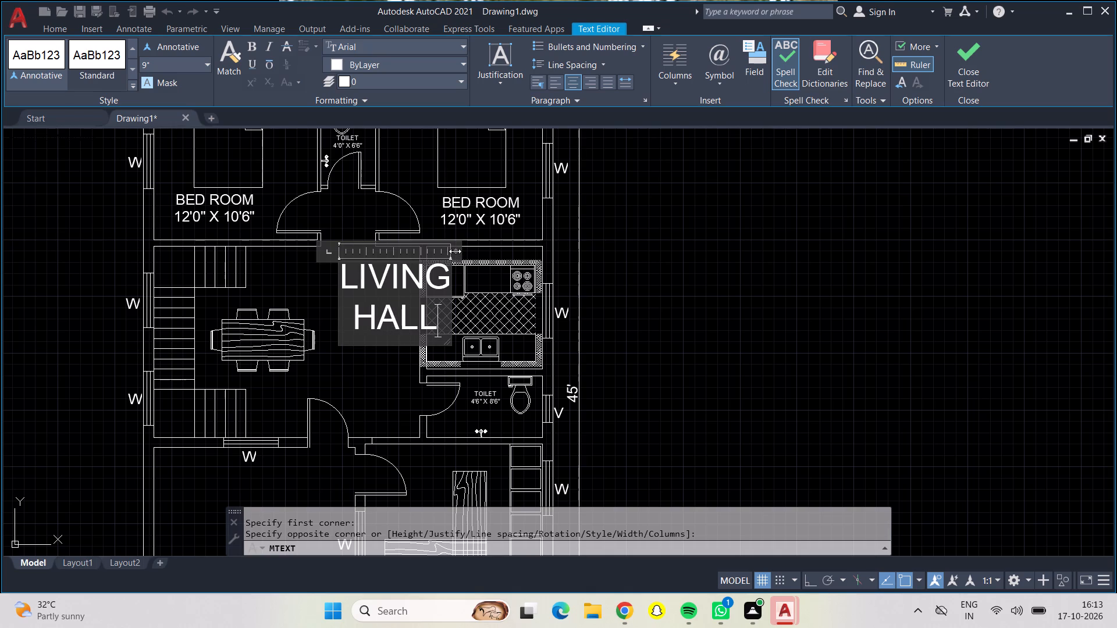
drag(456, 251, 593, 272)
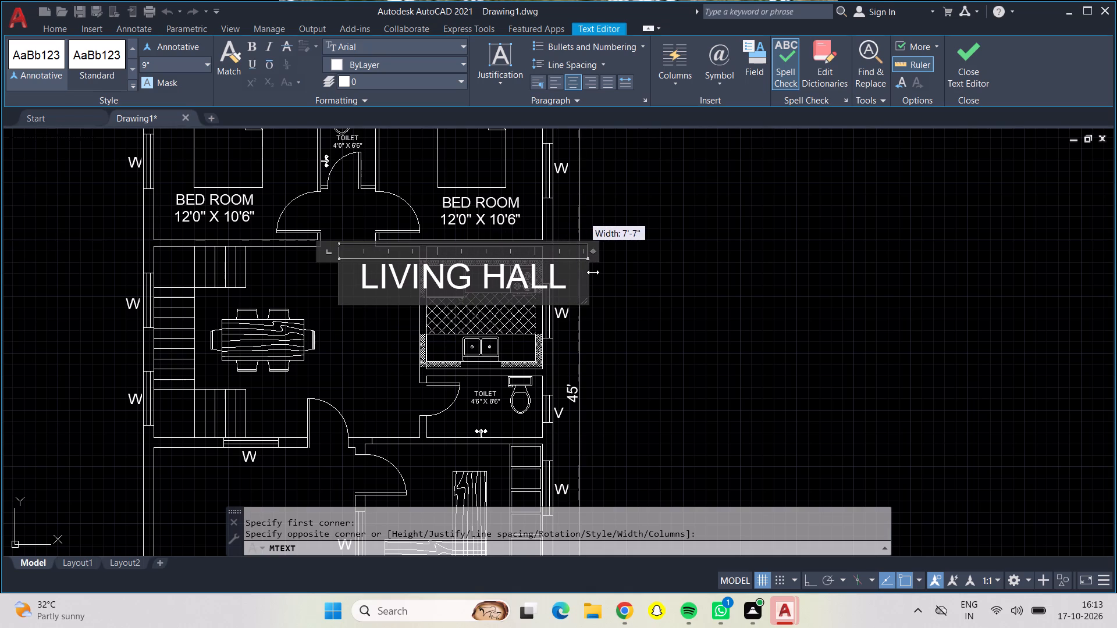
drag(593, 272, 593, 272)
key(Return)
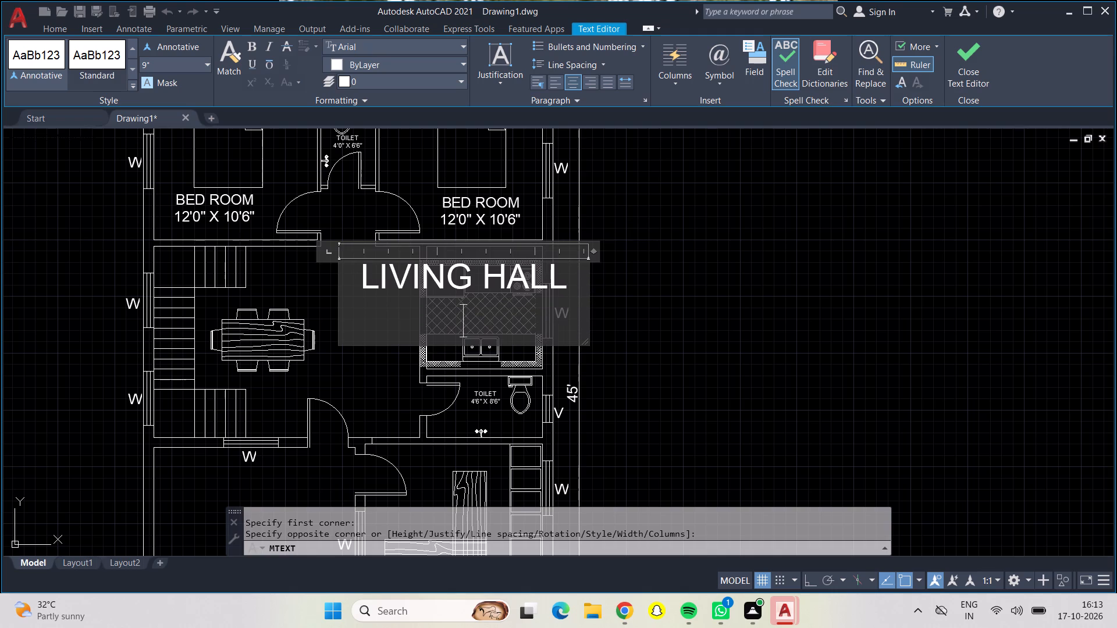
click(675, 223)
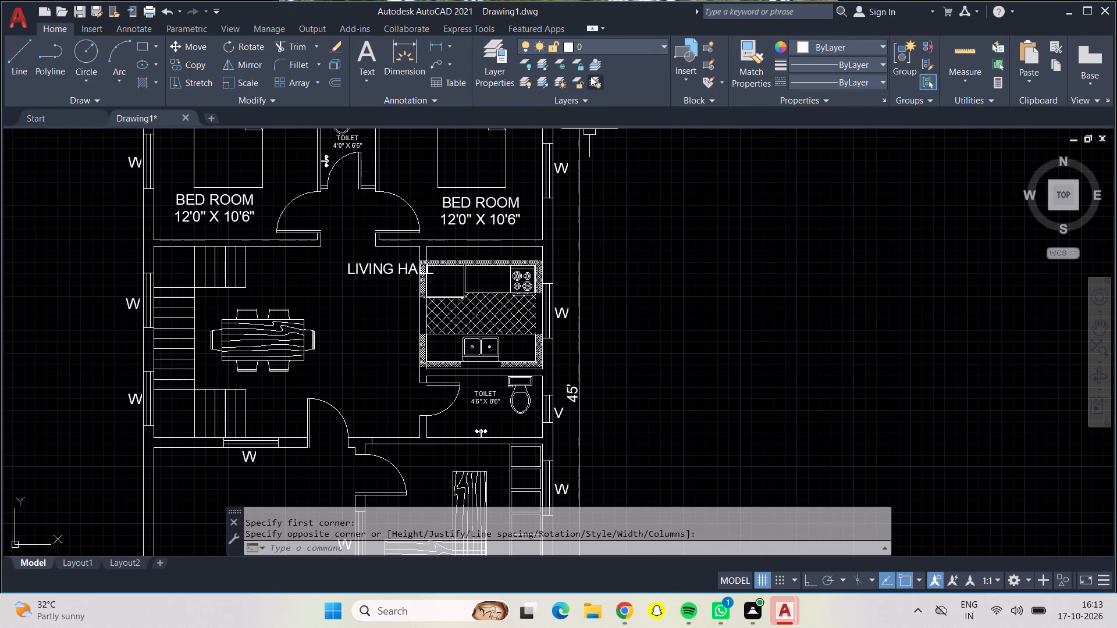
Measure the living hall's interior width between the staircase and the kitchen wall.
click(945, 60)
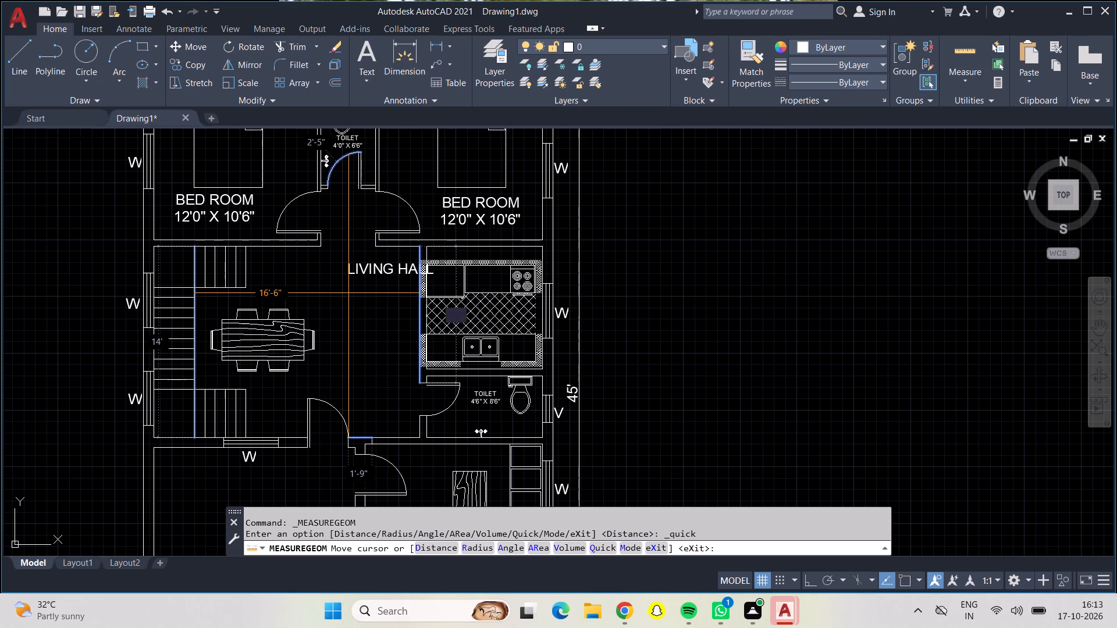
key(Escape)
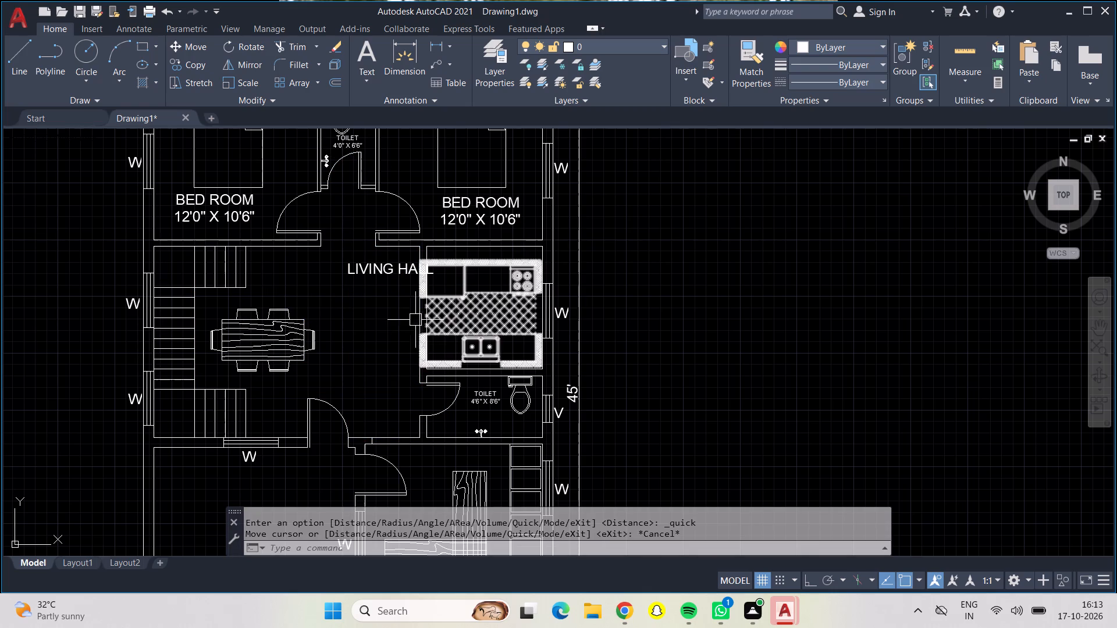
Add the size 16'0" X 14'0" on a second line of the LIVING HALL label.
double_click(403, 272)
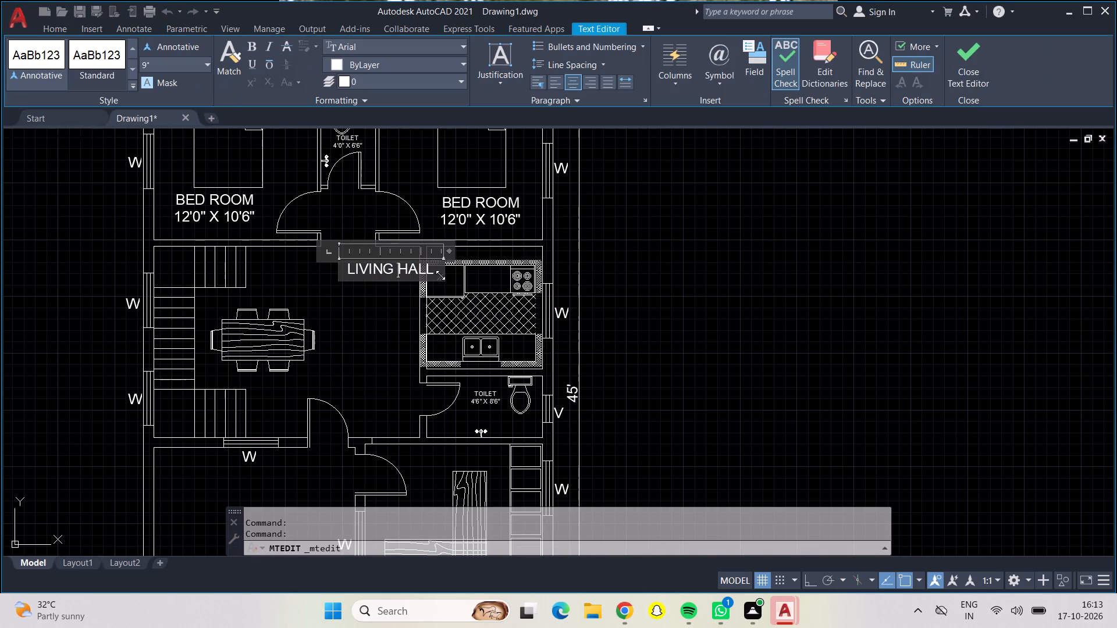
click(433, 270)
key(Return)
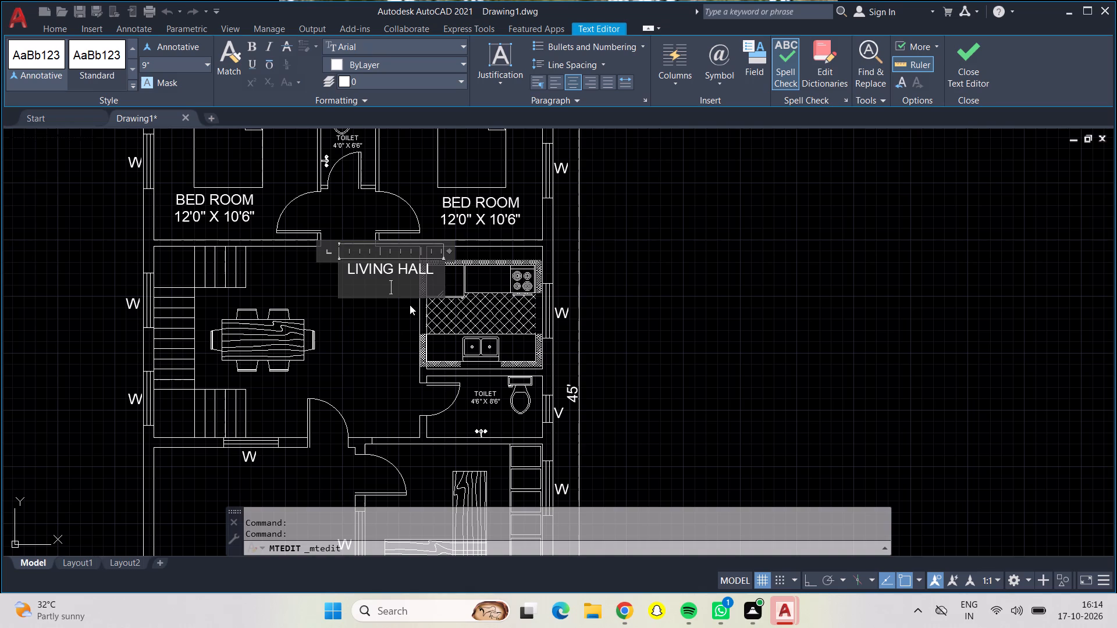
text(16')
text(0")
key(space)
text(X)
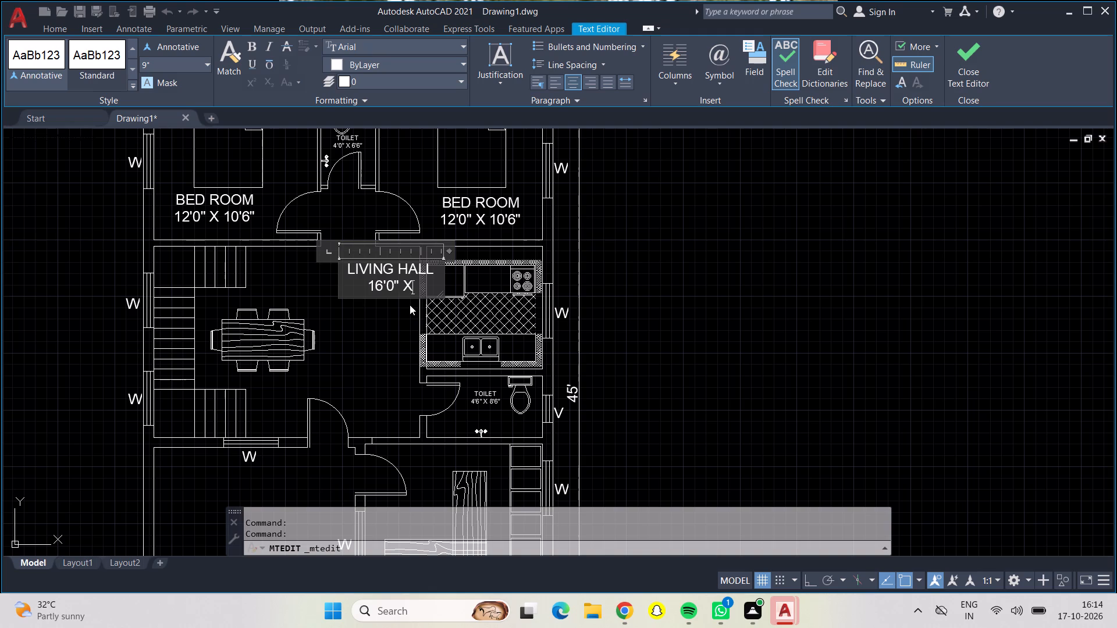
key(space)
text(14')
text(0")
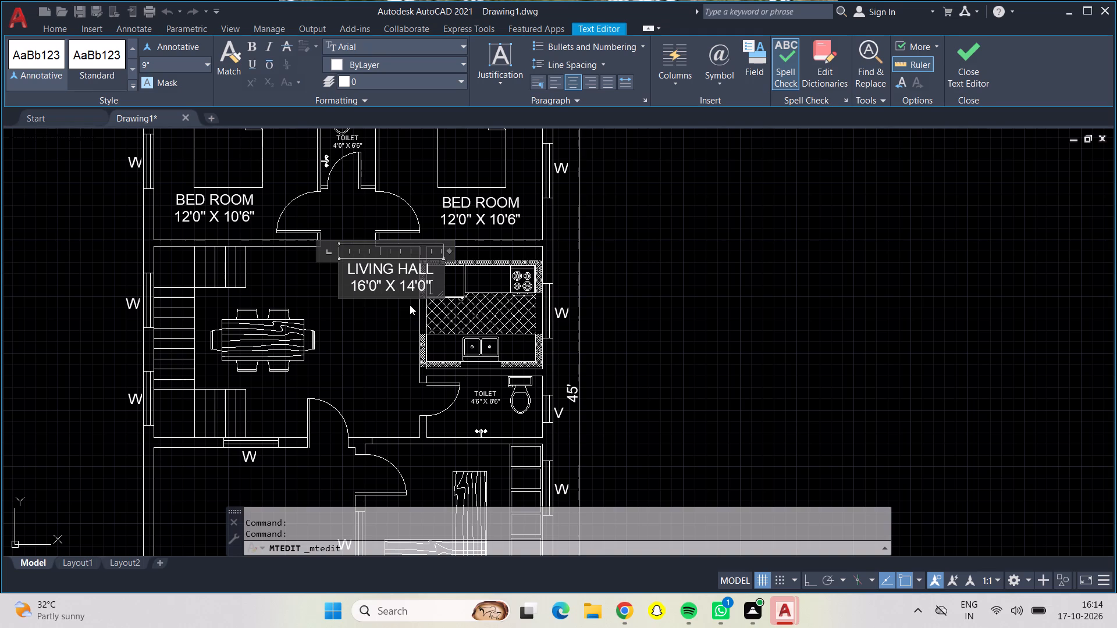
click(618, 254)
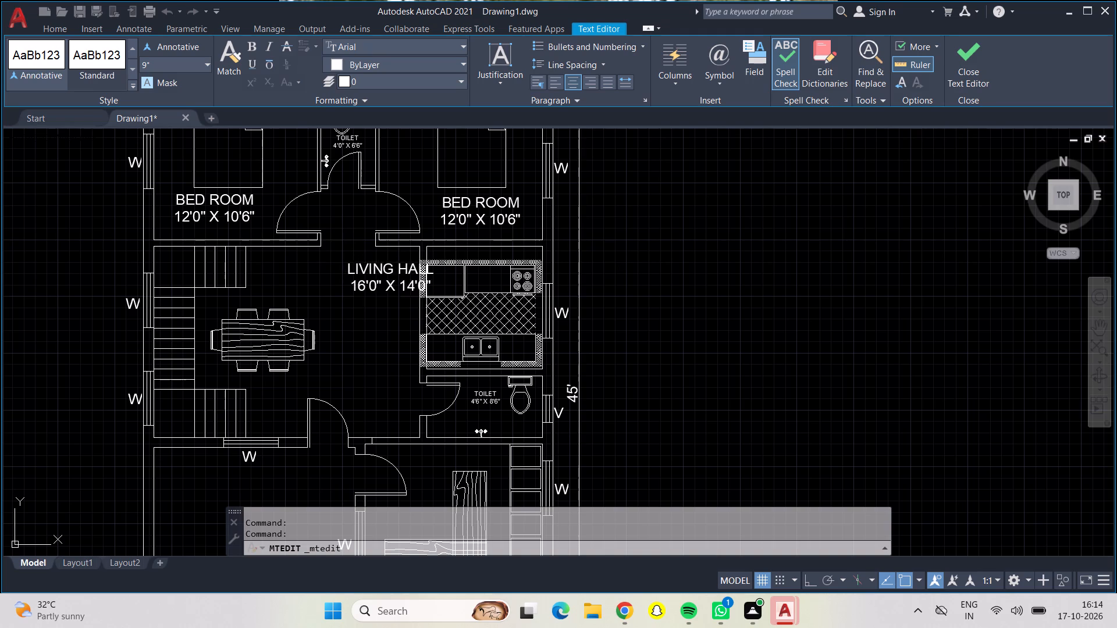
Rotate the LIVING HALL label with its size line 90° clockwise so it reads vertically downward.
click(417, 266)
click(246, 50)
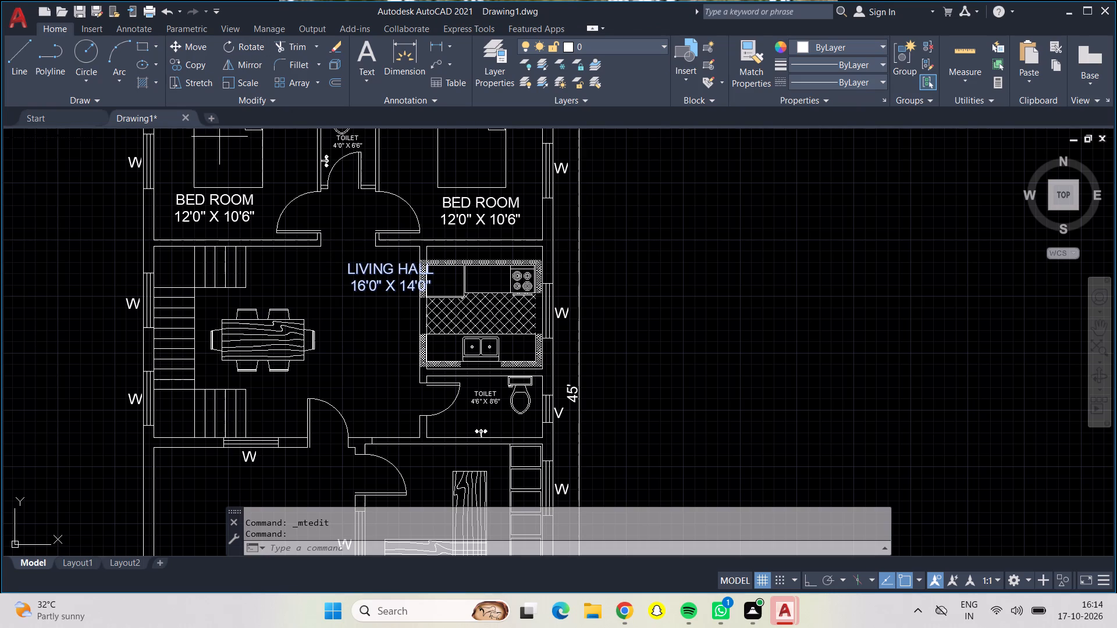
click(430, 284)
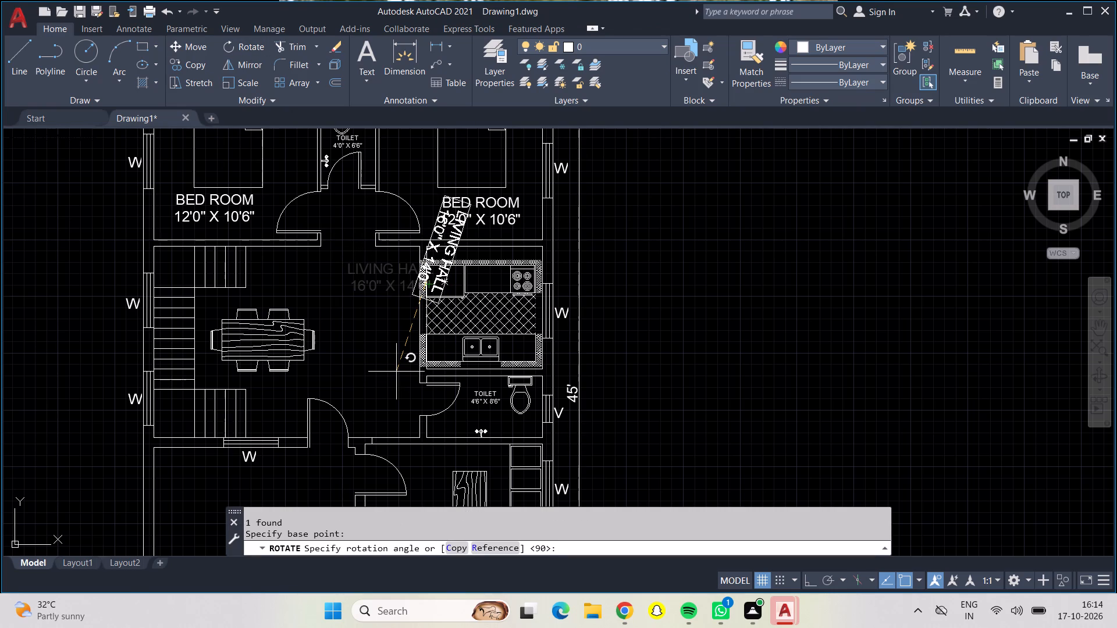
key(F8)
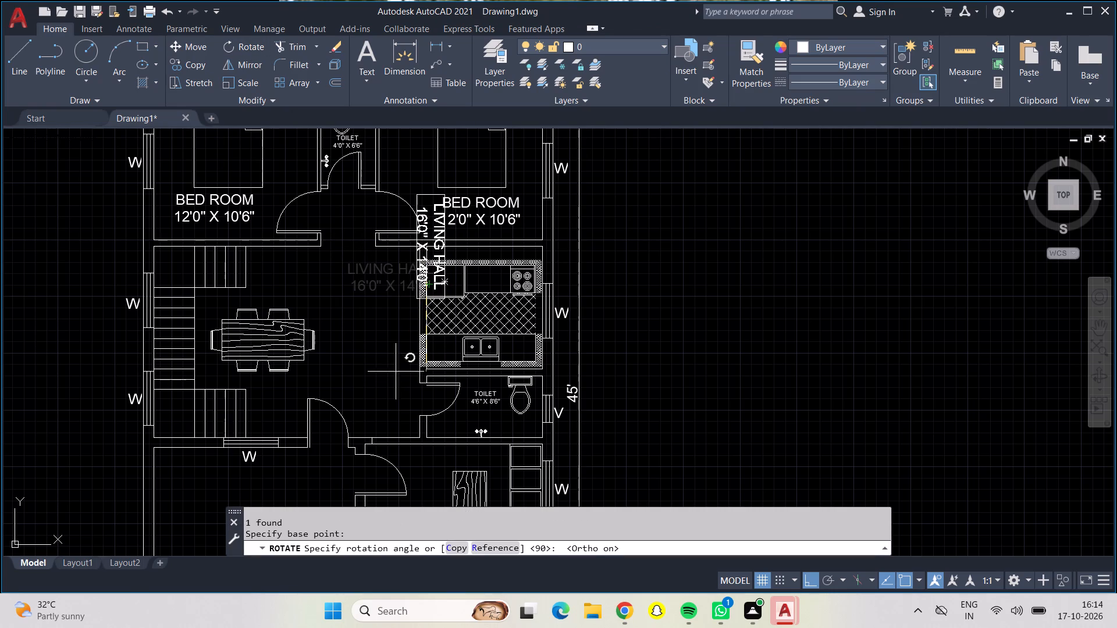
click(383, 346)
Move the vertical LIVING HALL label into the open floor between the dining table and the kitchen.
click(430, 247)
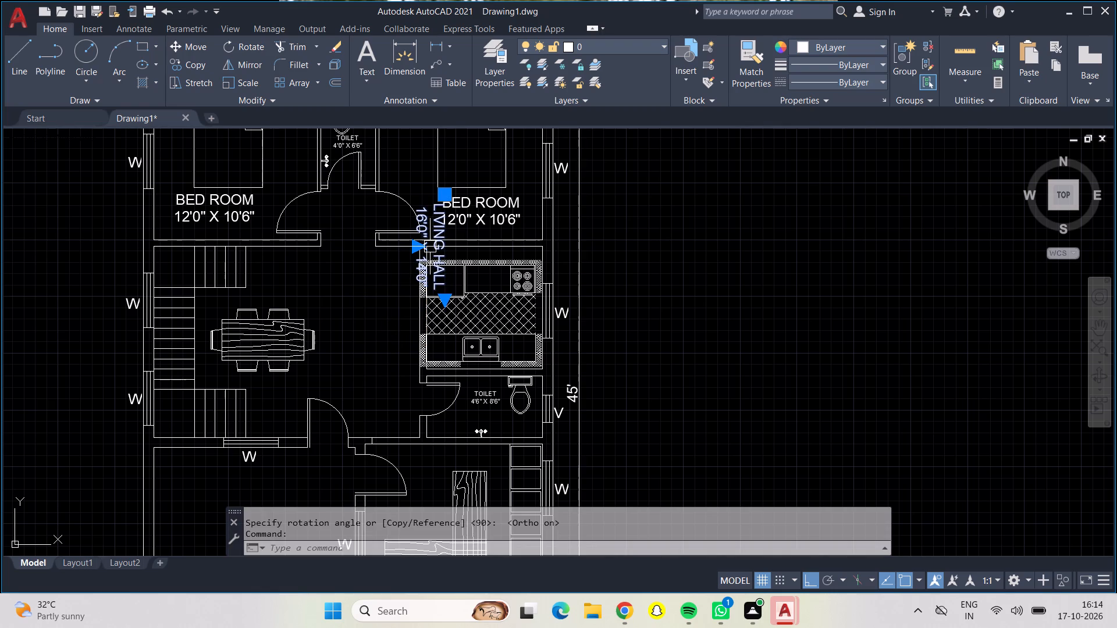
click(204, 49)
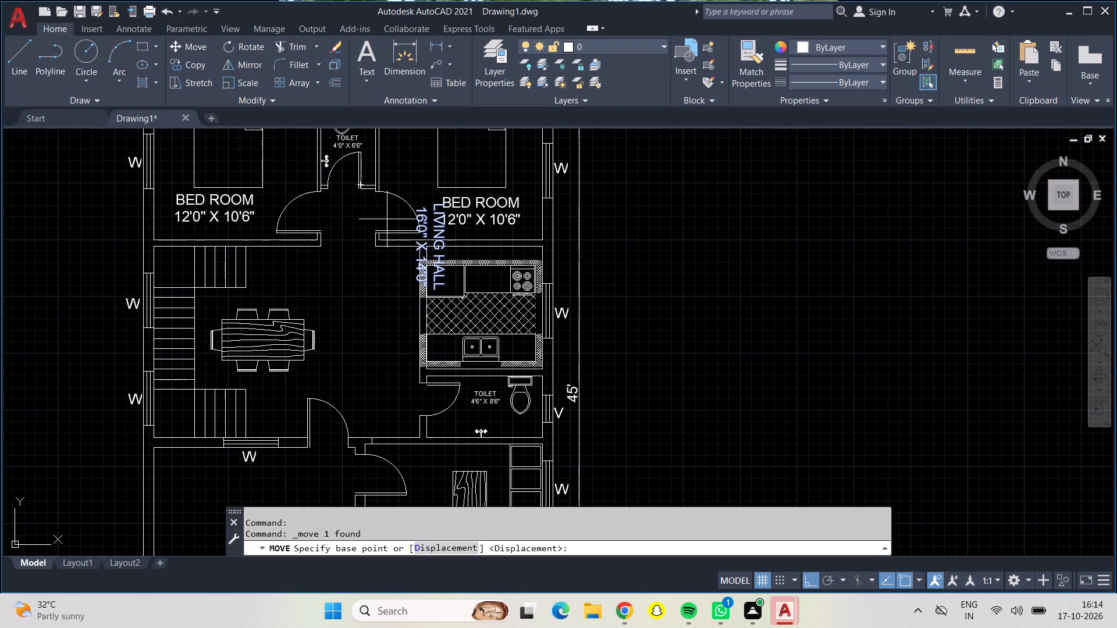
click(419, 253)
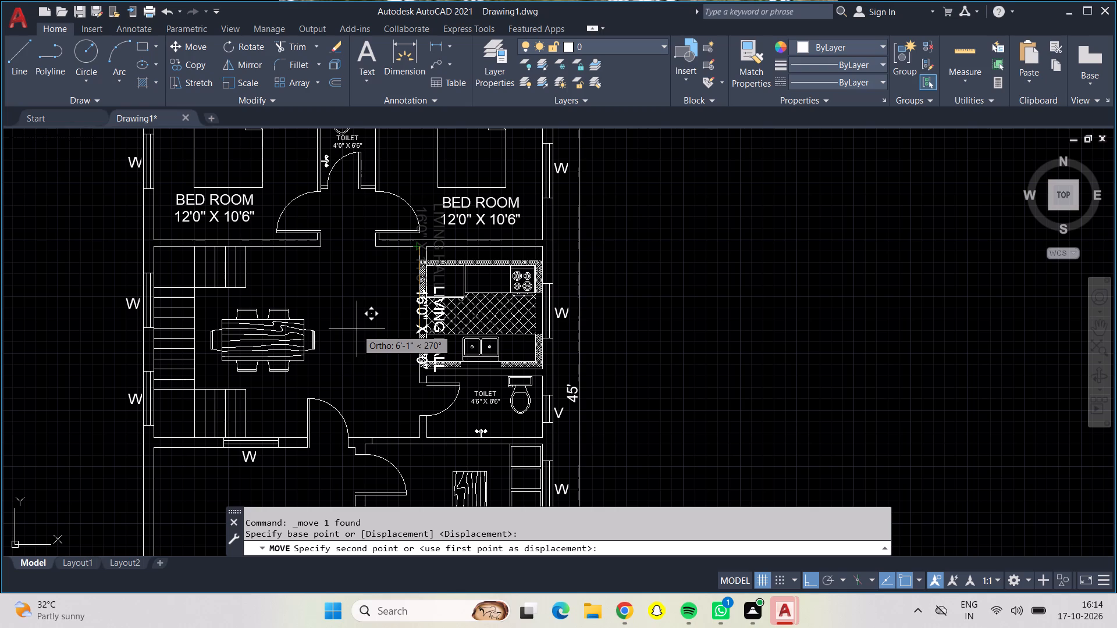
key(F8)
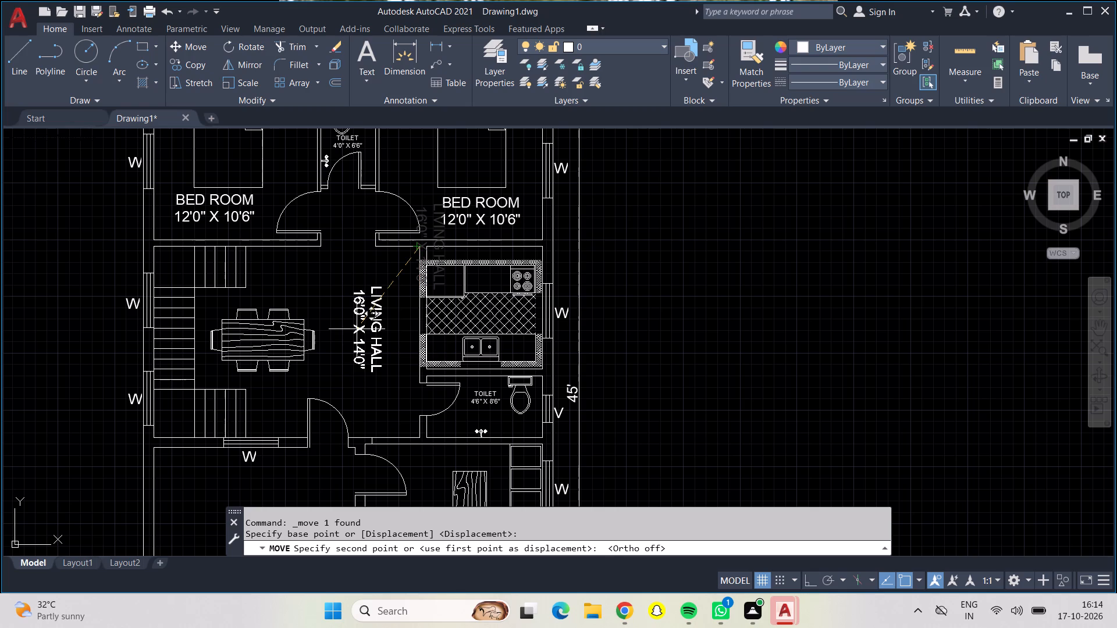
click(357, 329)
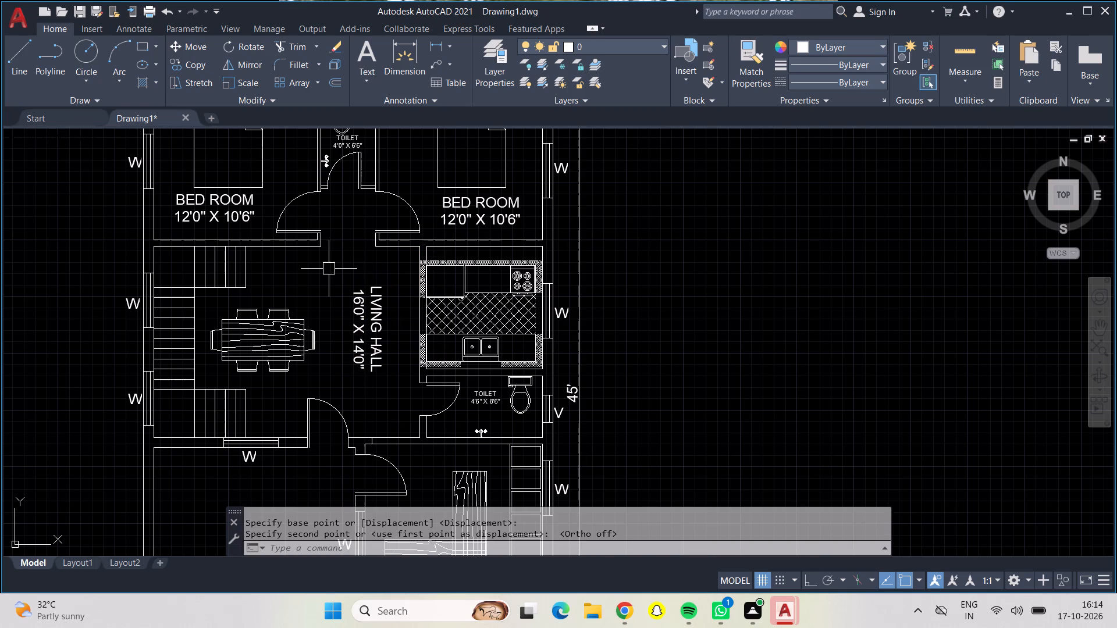
Dimension the interior width of the room with the L-shaped table, between its upper inner corners.
middle_drag(329, 269, 354, 204)
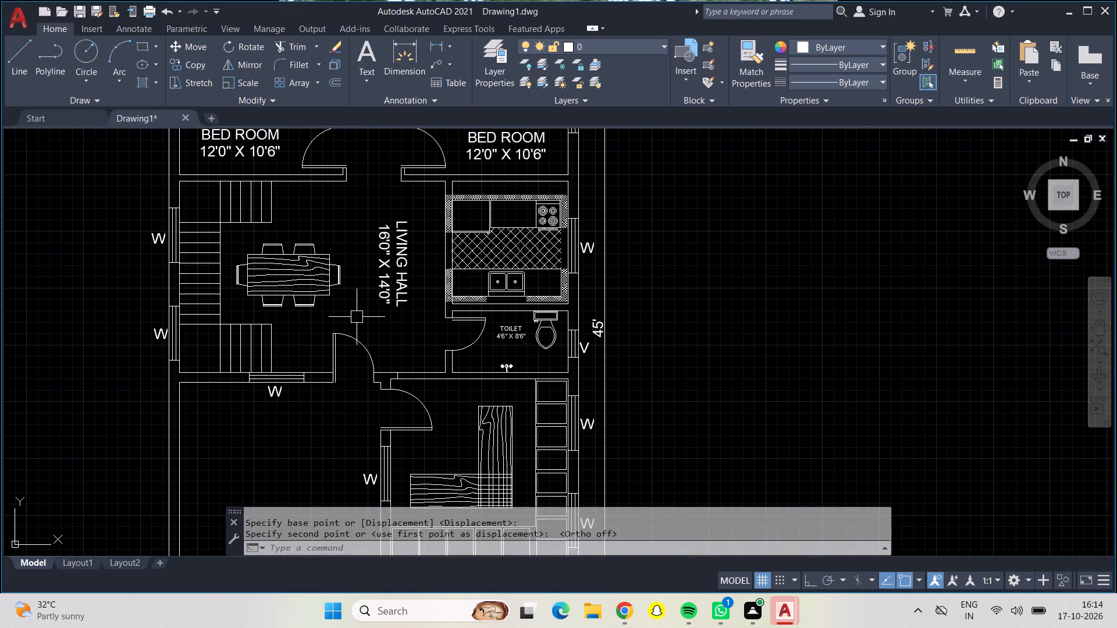
middle_drag(357, 317, 335, 168)
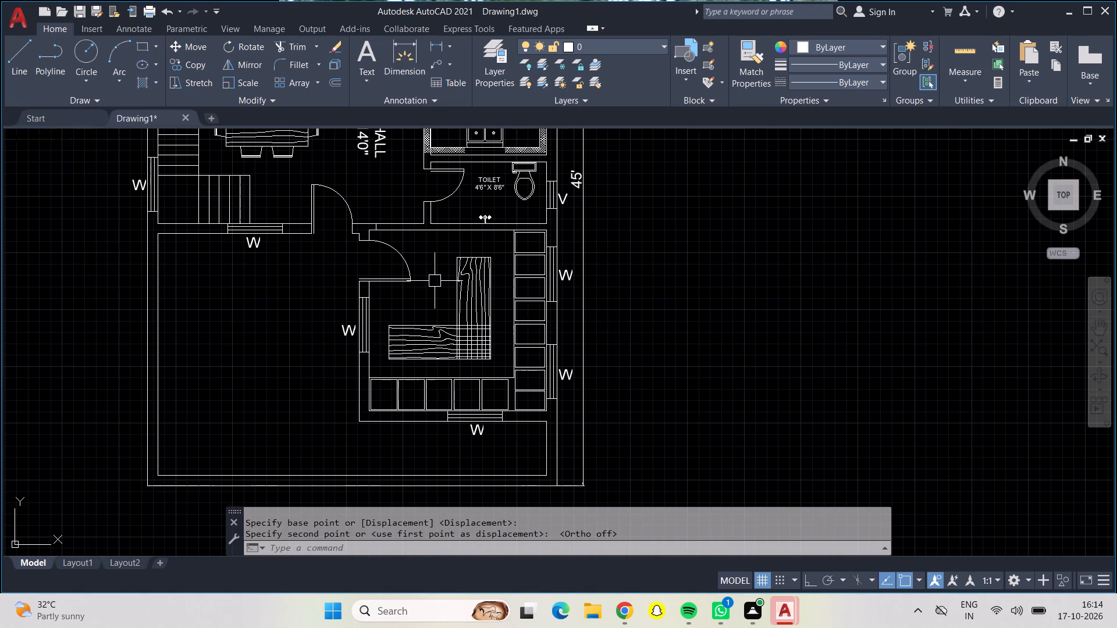
middle_drag(435, 281, 396, 270)
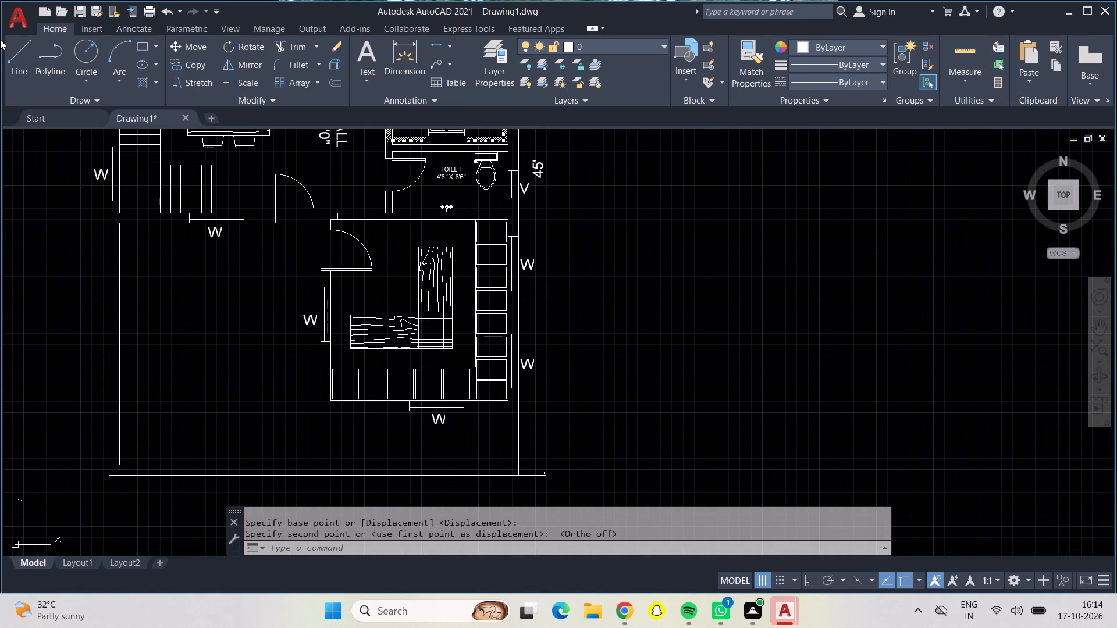
click(400, 52)
scroll(298, 213, up, 1)
scroll(301, 212, down, 1)
scroll(306, 208, up, 1)
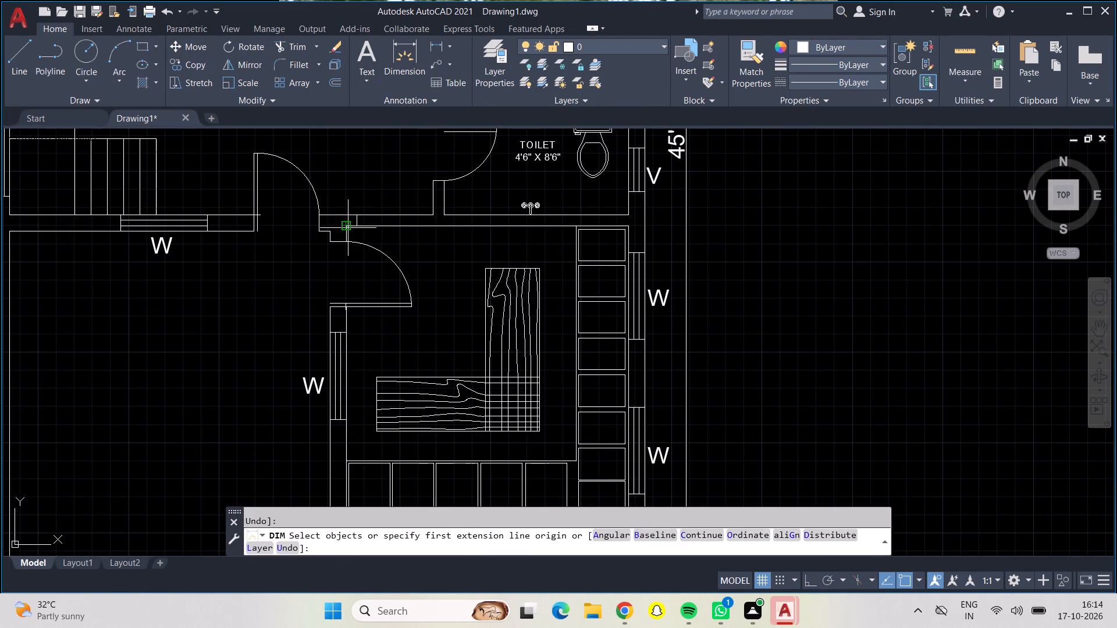
click(348, 228)
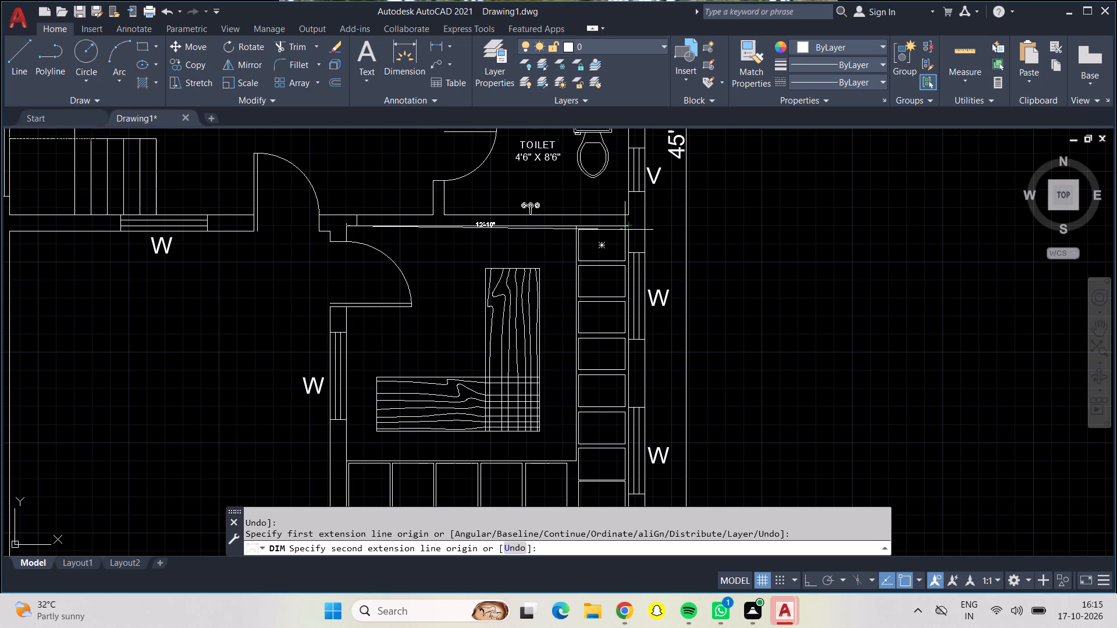
scroll(628, 231, down, 1)
scroll(628, 231, up, 3)
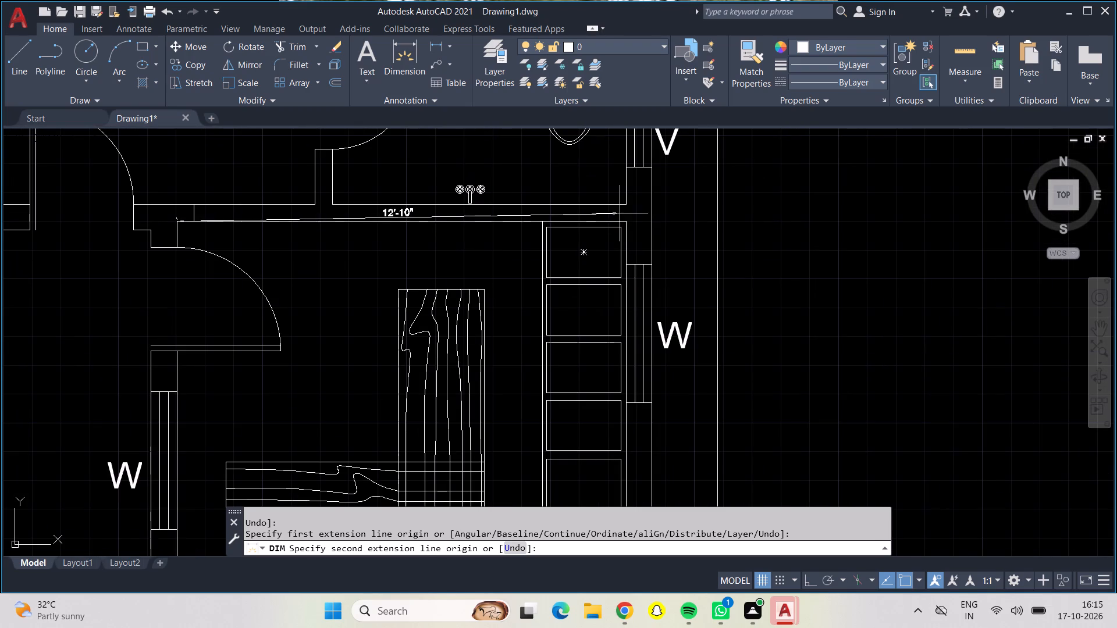
click(629, 223)
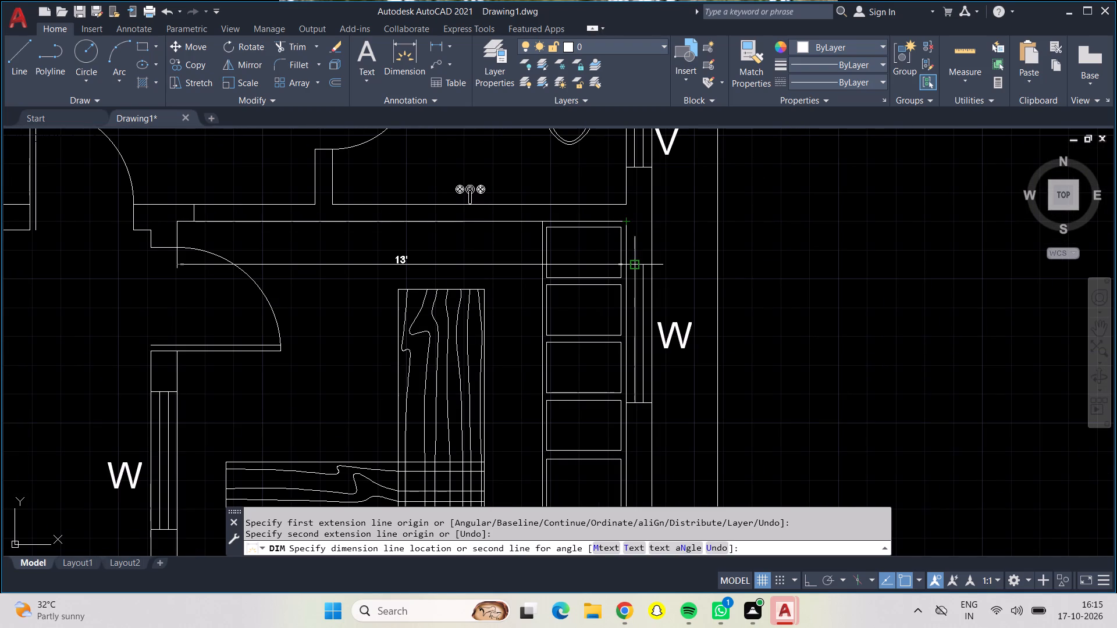
click(574, 300)
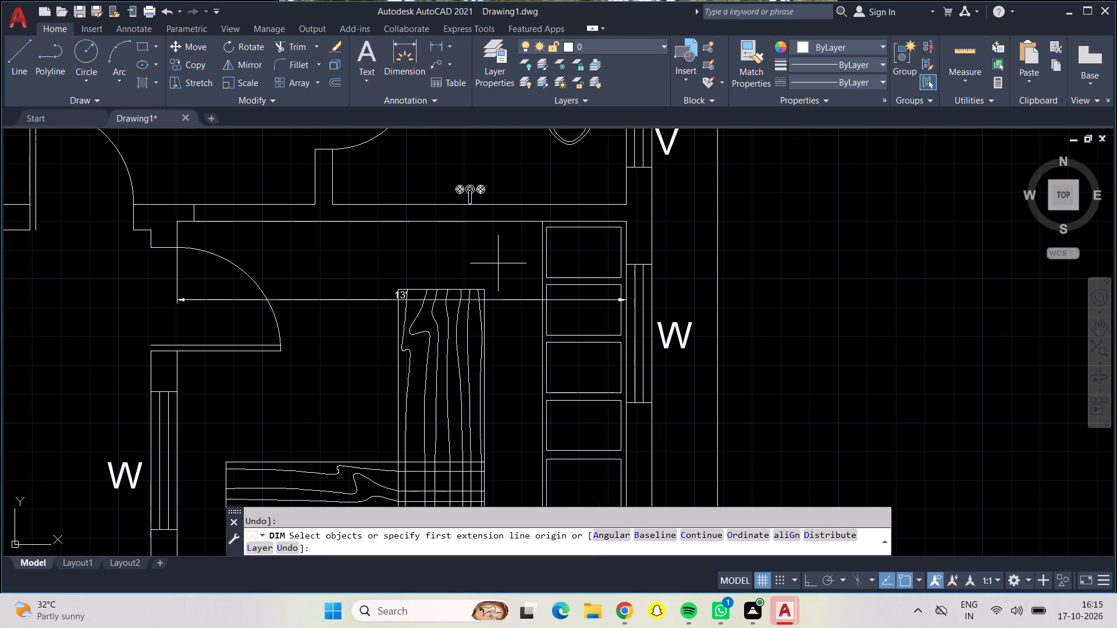
Dimension the same room's interior depth along its east wall, placing the dimension line between the L-shaped table and the seating.
middle_drag(498, 263, 447, 147)
scroll(447, 147, down, 1)
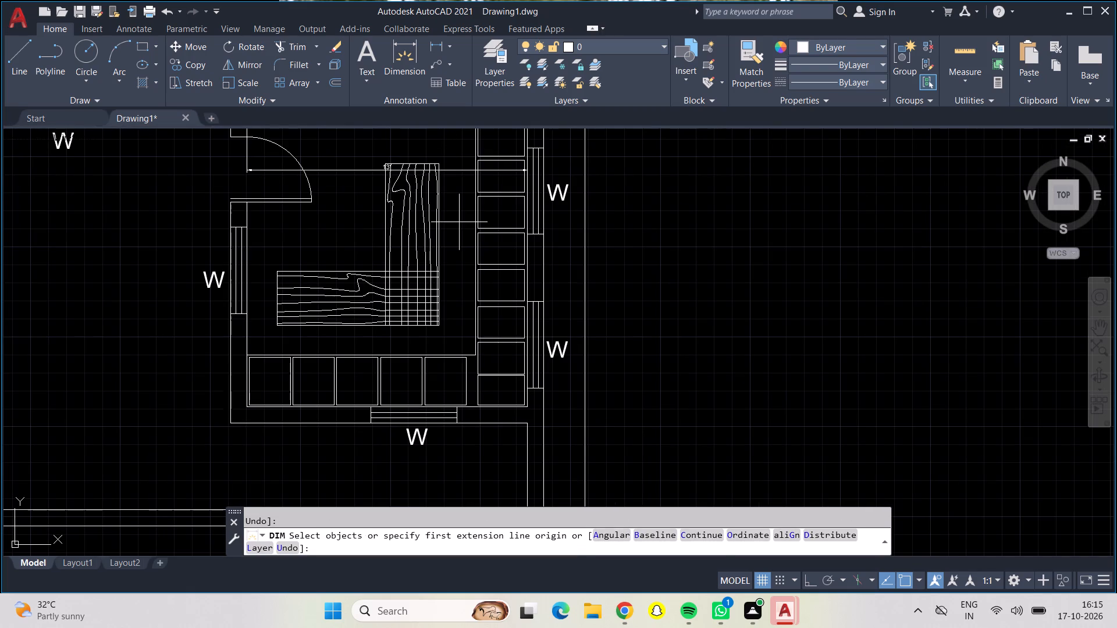
middle_drag(464, 238, 418, 283)
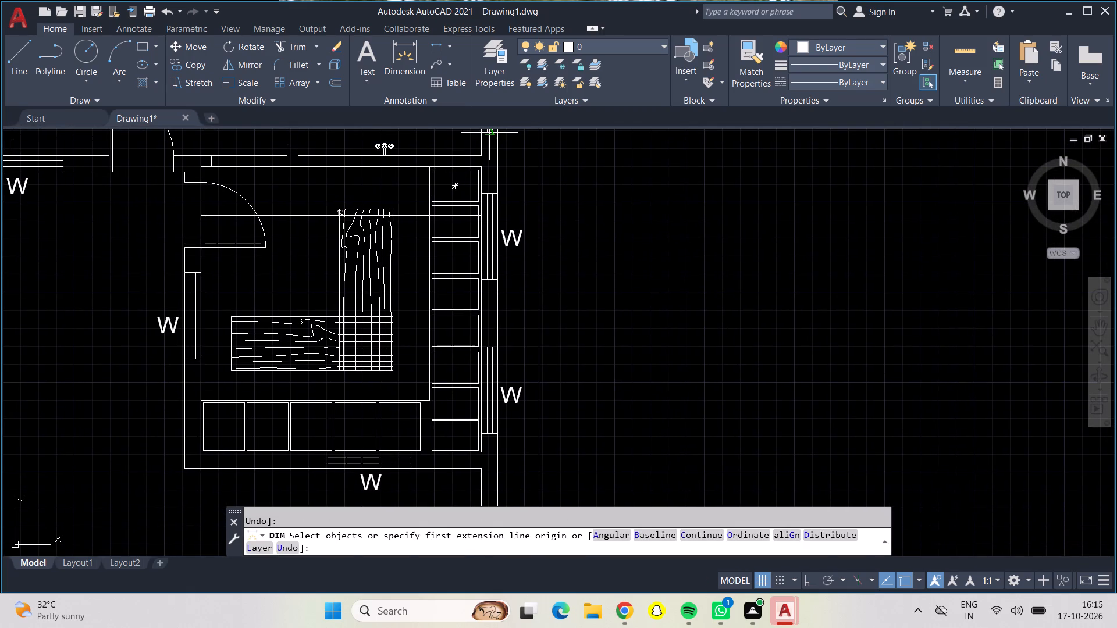
scroll(454, 105, up, 1)
scroll(454, 105, down, 1)
scroll(449, 104, up, 5)
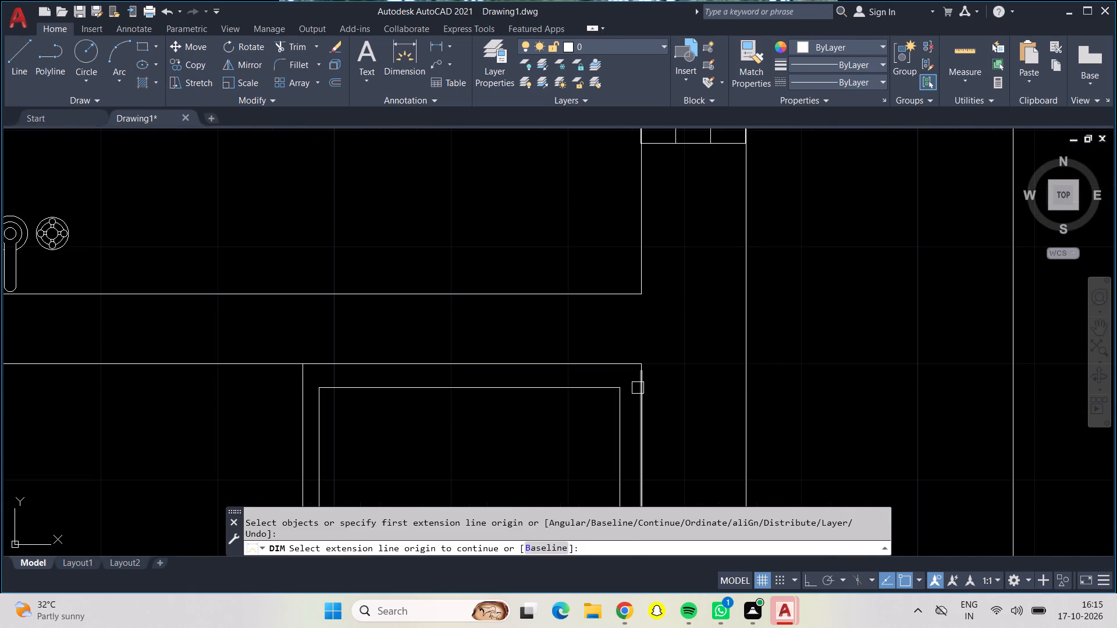
click(637, 367)
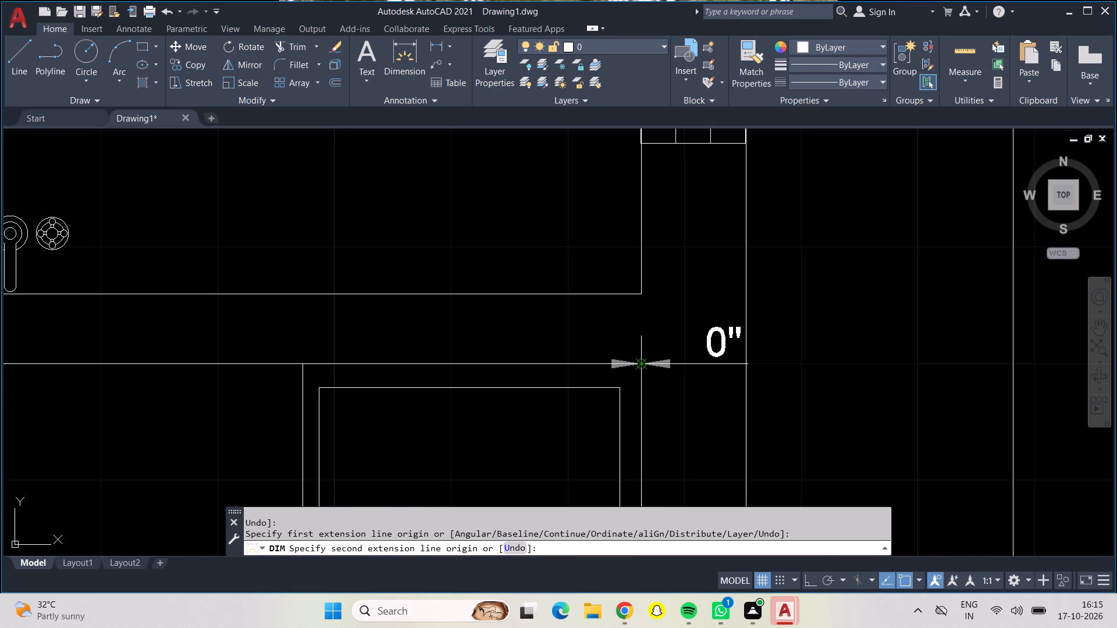
scroll(637, 367, down, 3)
middle_drag(590, 452, 486, 176)
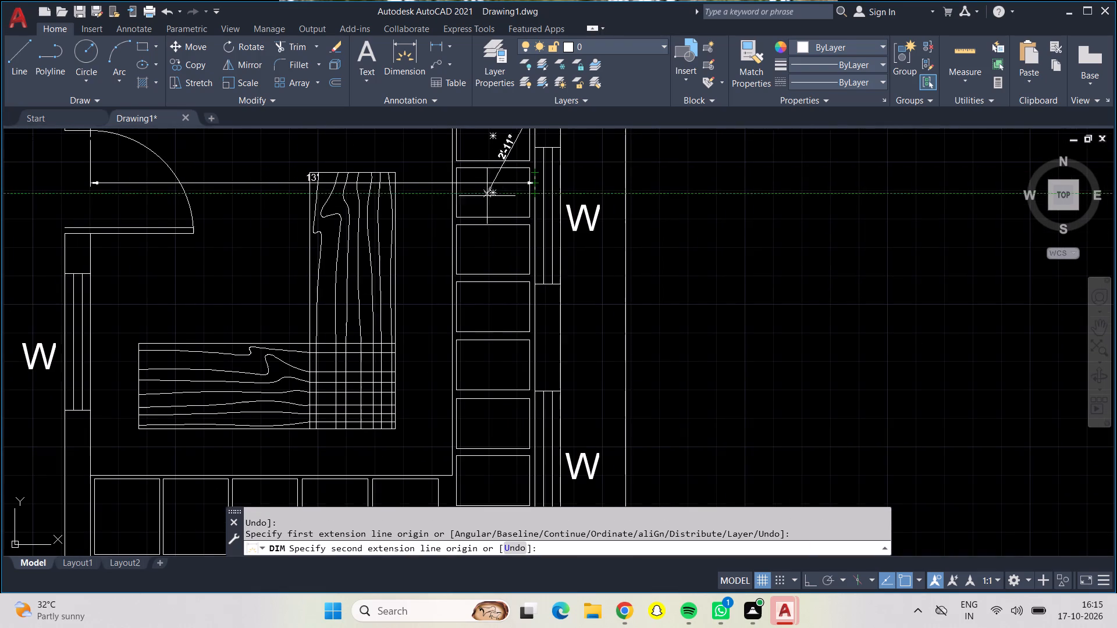
middle_drag(515, 489, 443, 240)
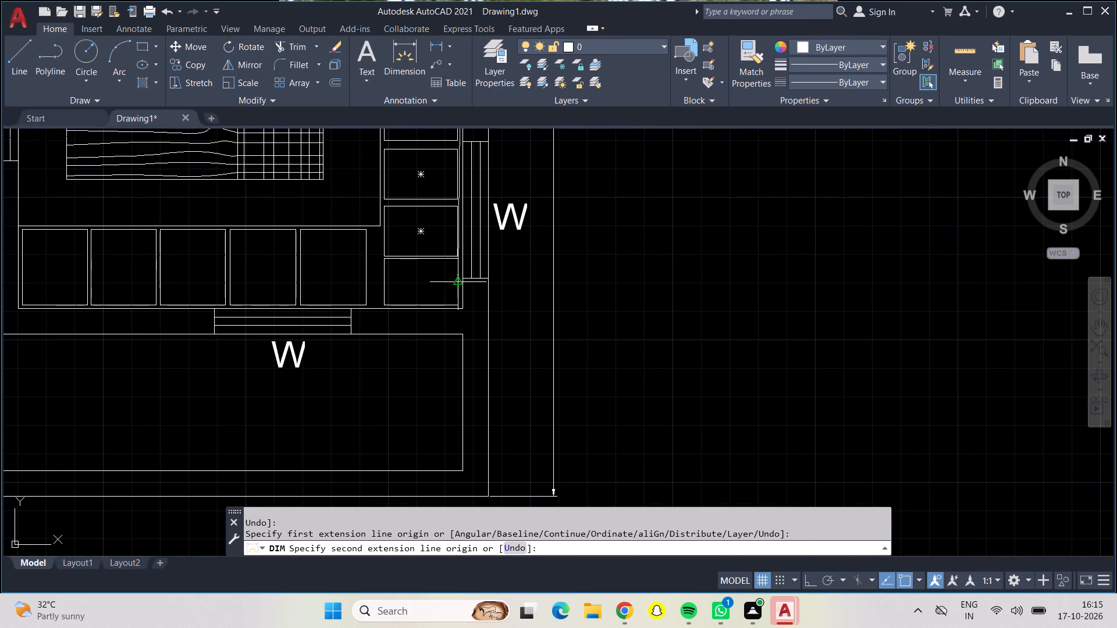
scroll(465, 309, up, 6)
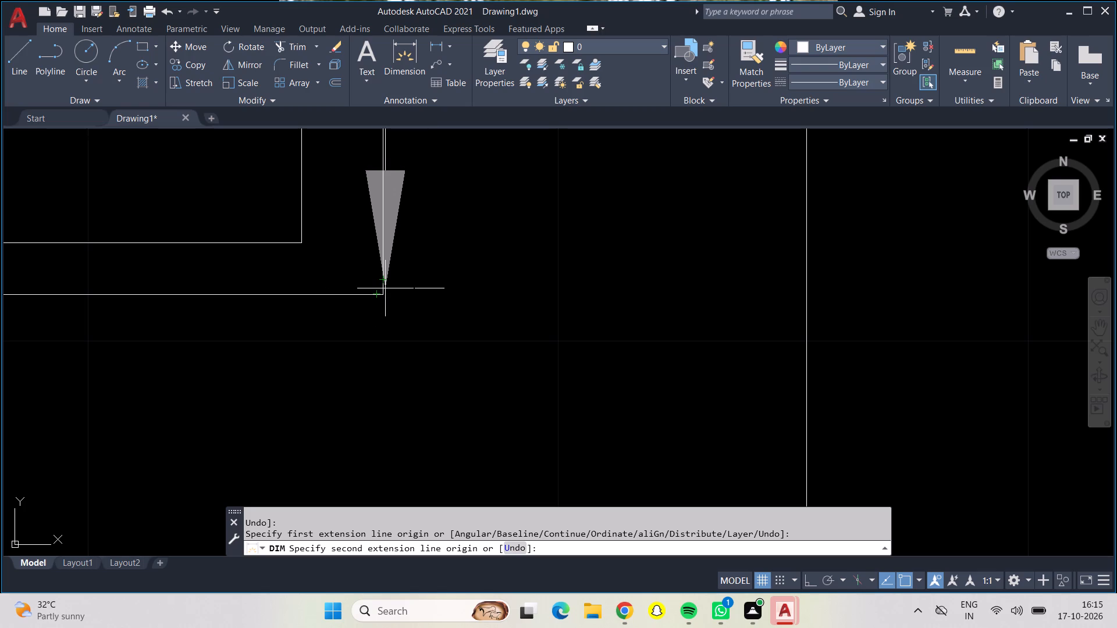
click(383, 294)
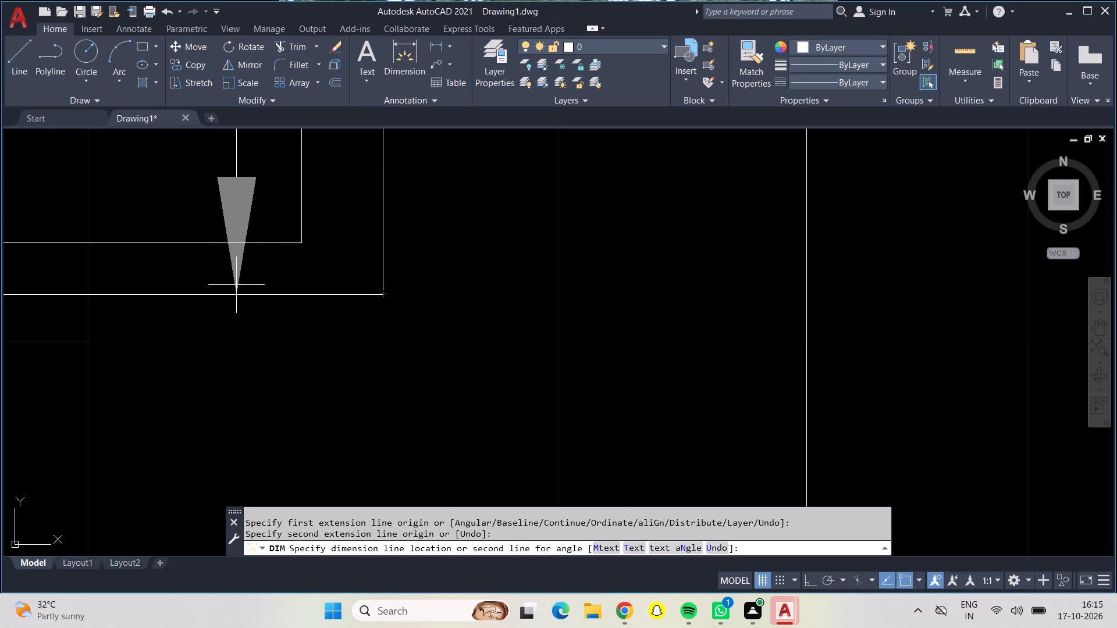
scroll(215, 280, down, 3)
middle_drag(165, 240, 298, 344)
scroll(303, 340, down, 3)
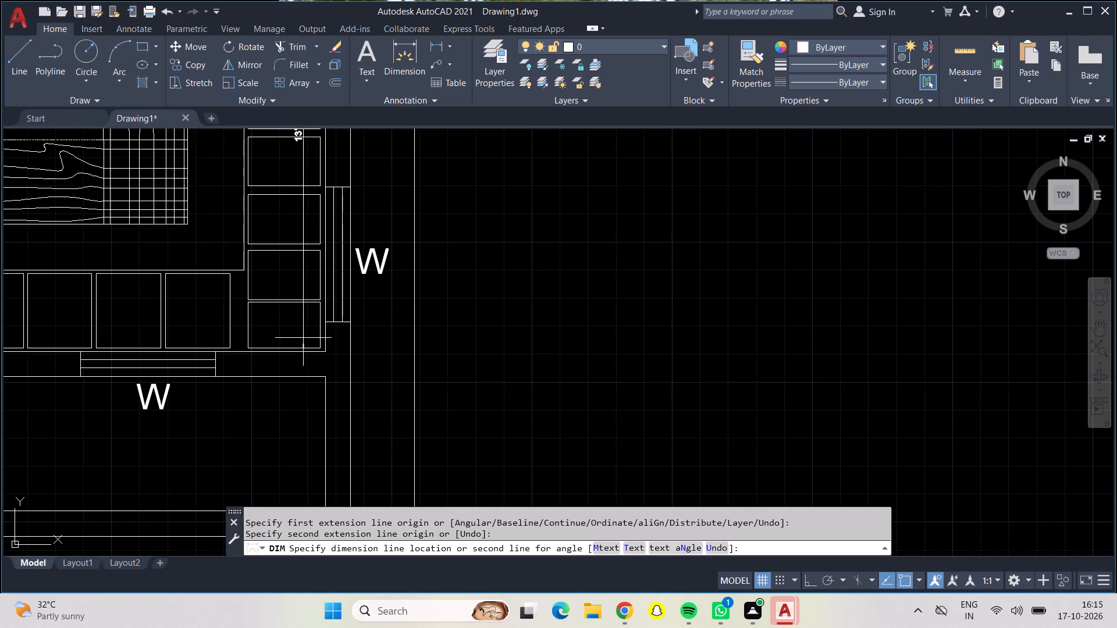
middle_drag(215, 273, 273, 425)
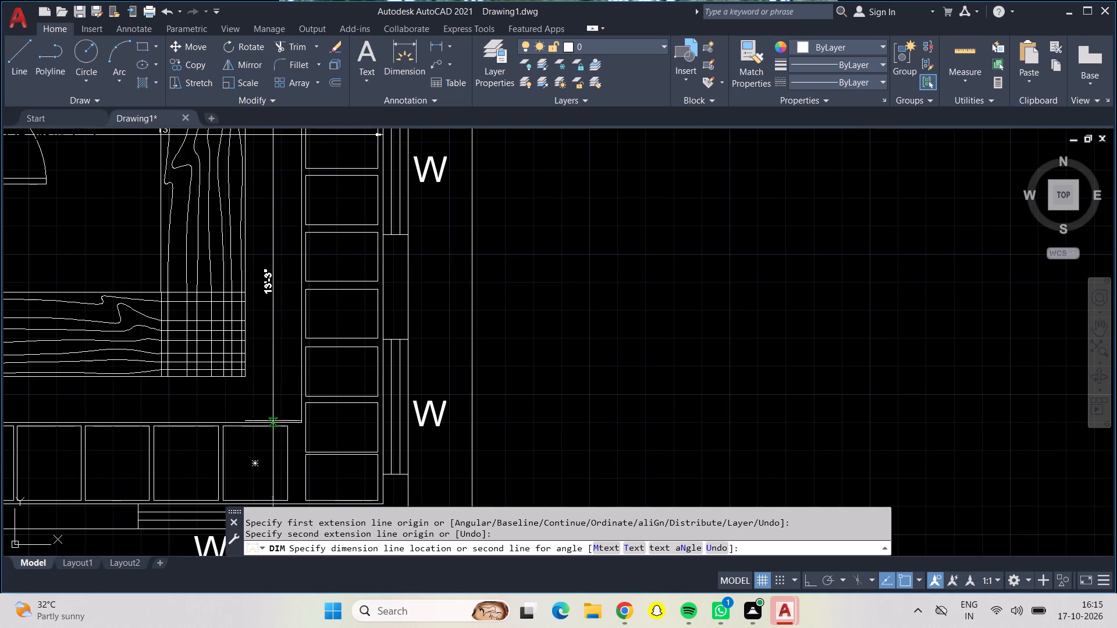
click(261, 395)
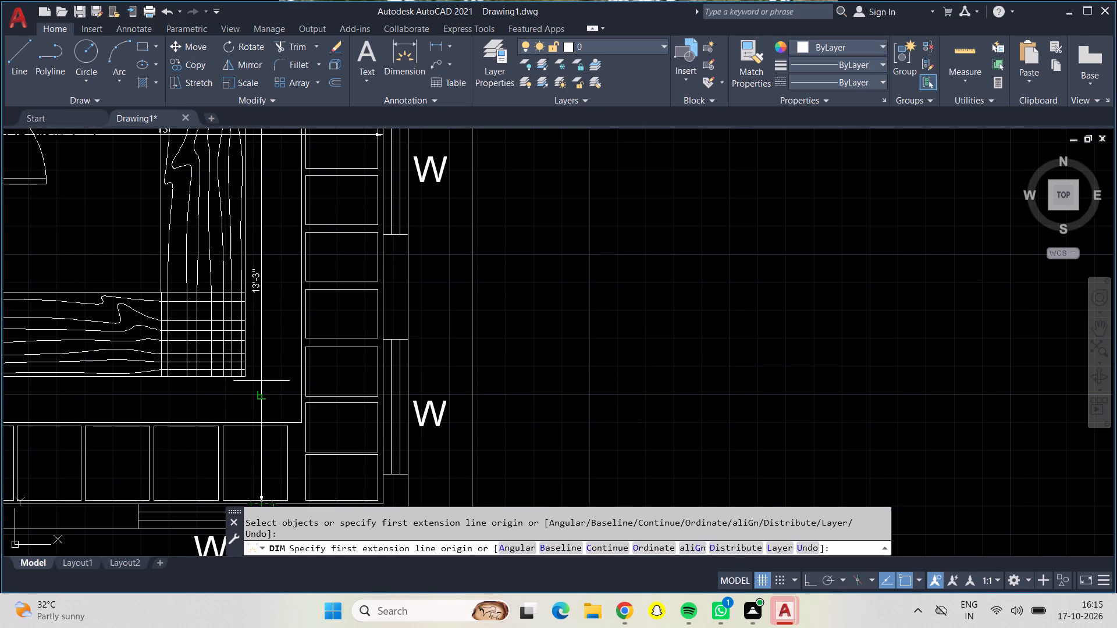
key(Escape)
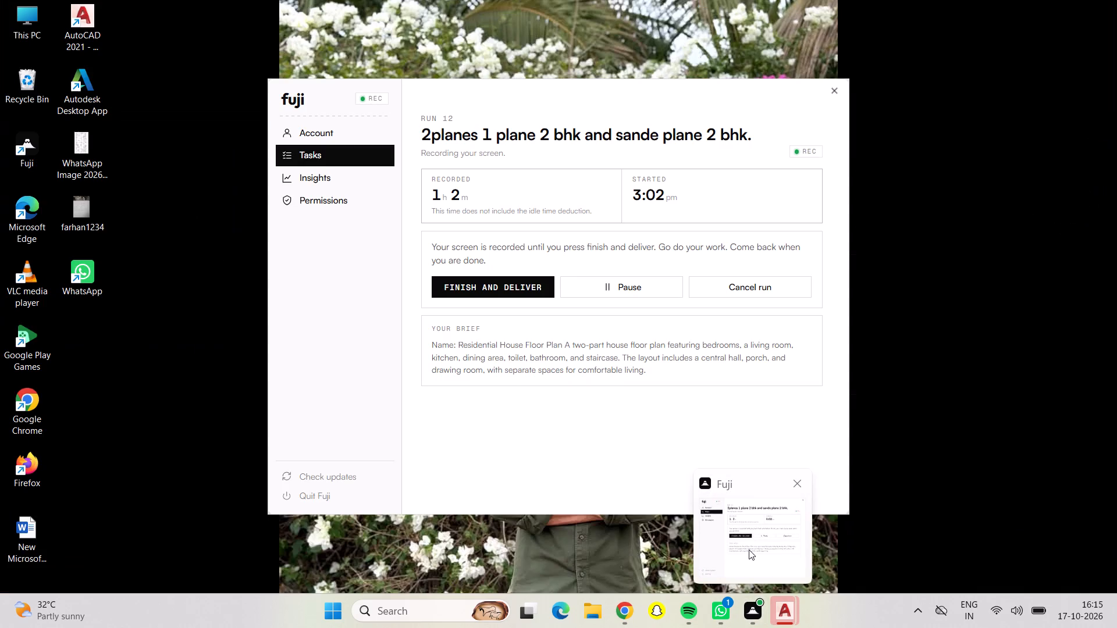
Create centred multiline text 9" high reading DRAWING in the space between the room's door and the L-shaped table.
scroll(226, 314, down, 2)
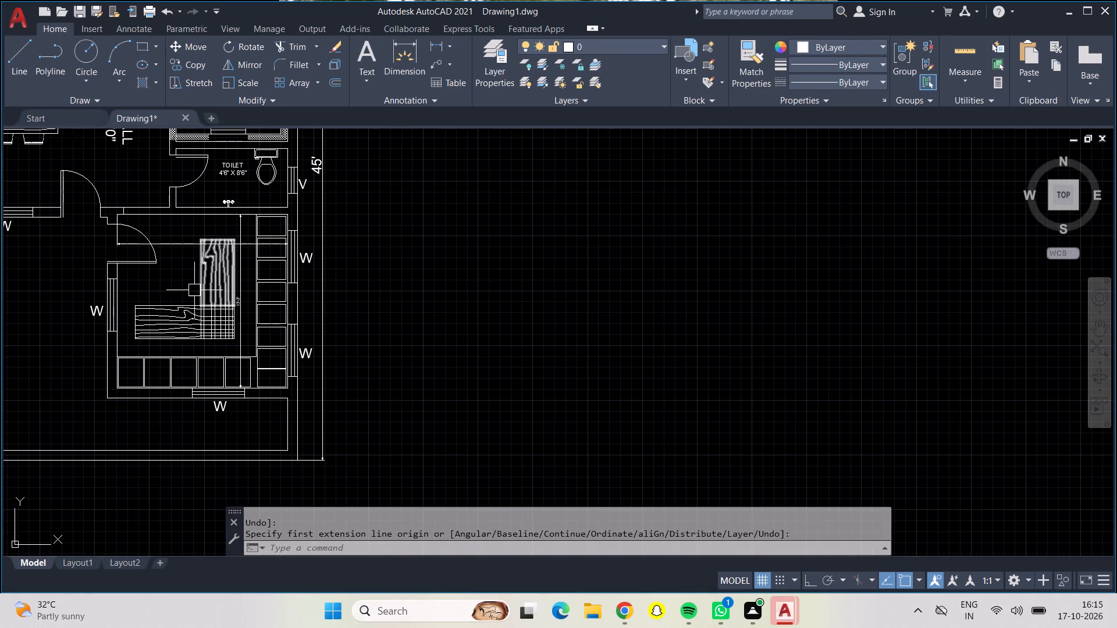
scroll(191, 283, up, 2)
middle_drag(158, 269, 257, 374)
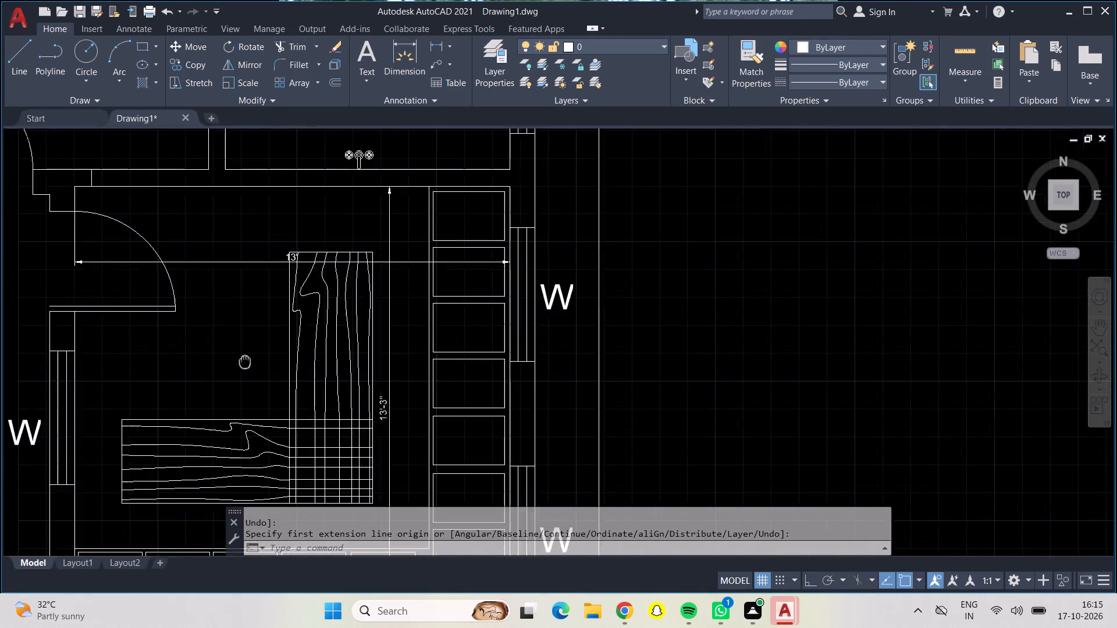
middle_drag(257, 374, 399, 329)
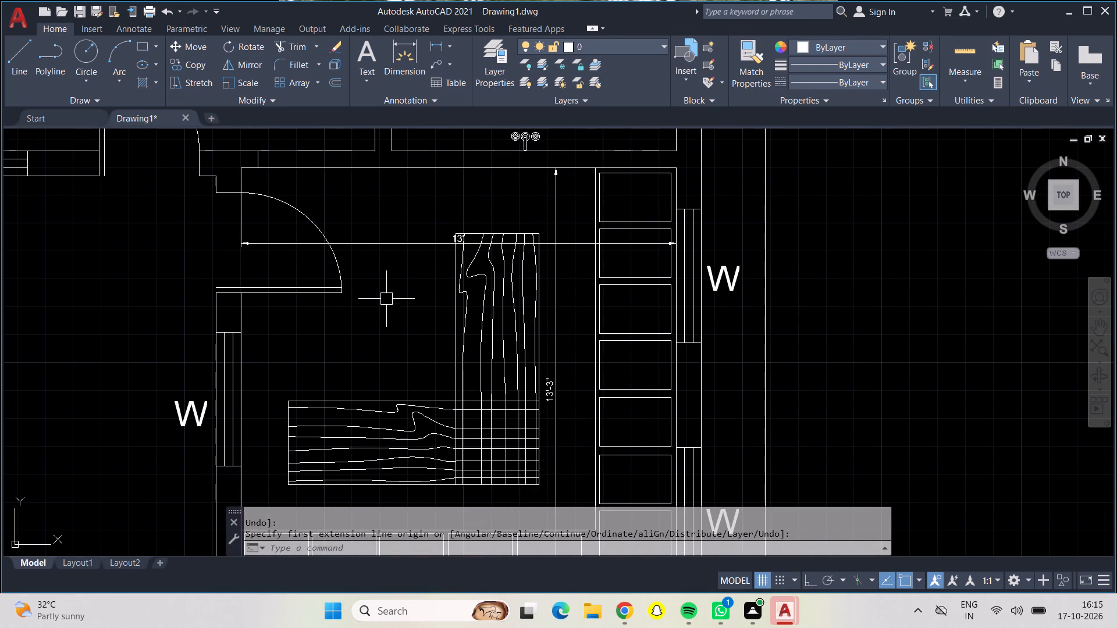
click(361, 59)
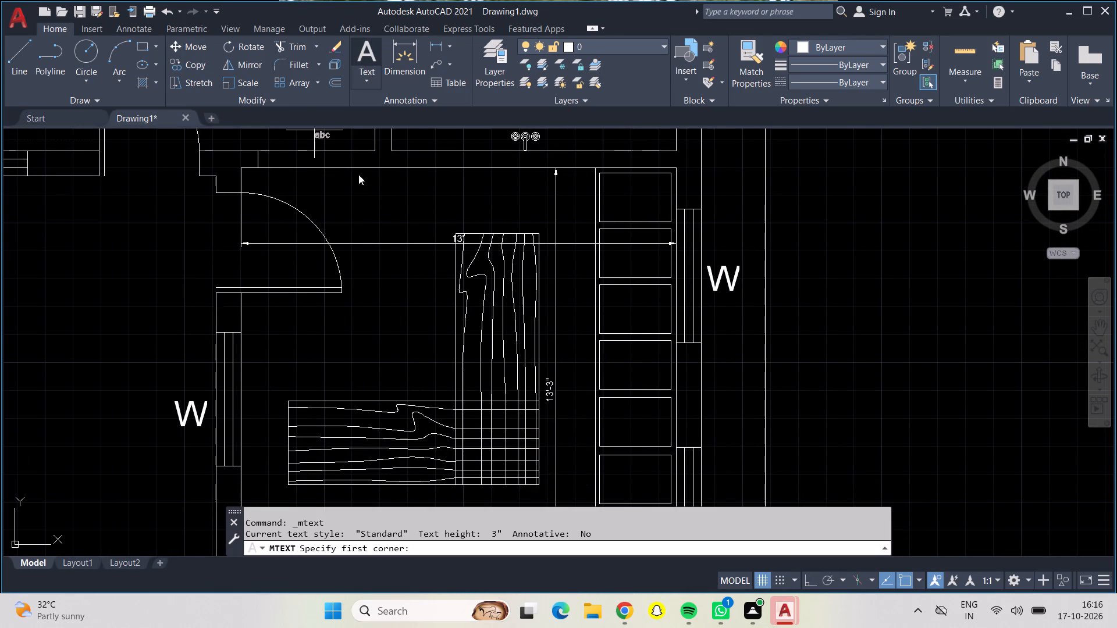
click(259, 308)
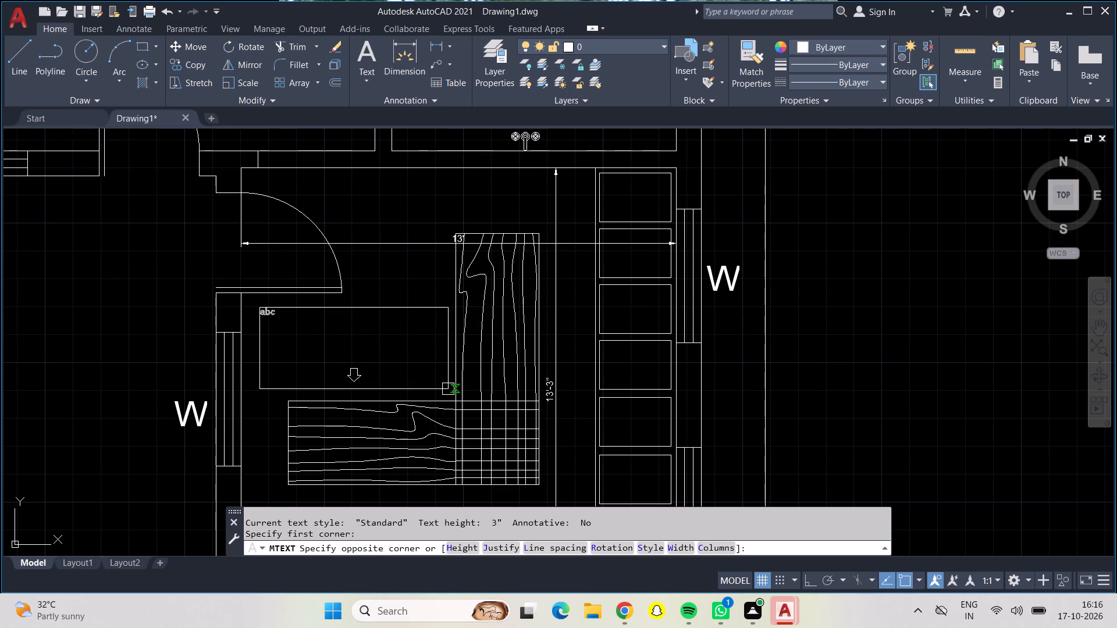
click(444, 390)
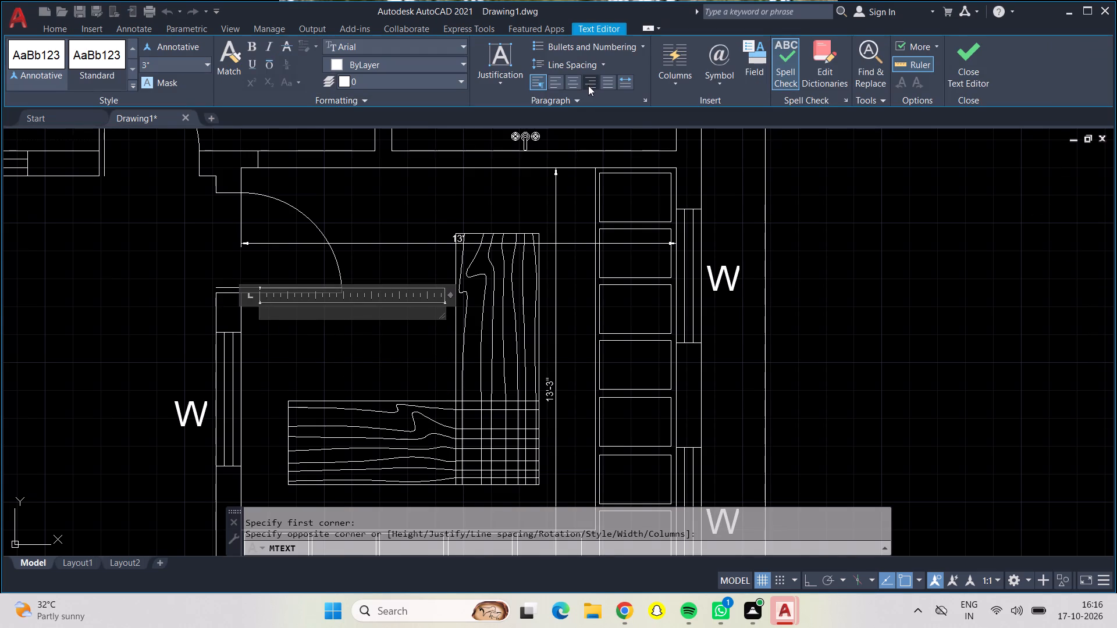
click(575, 84)
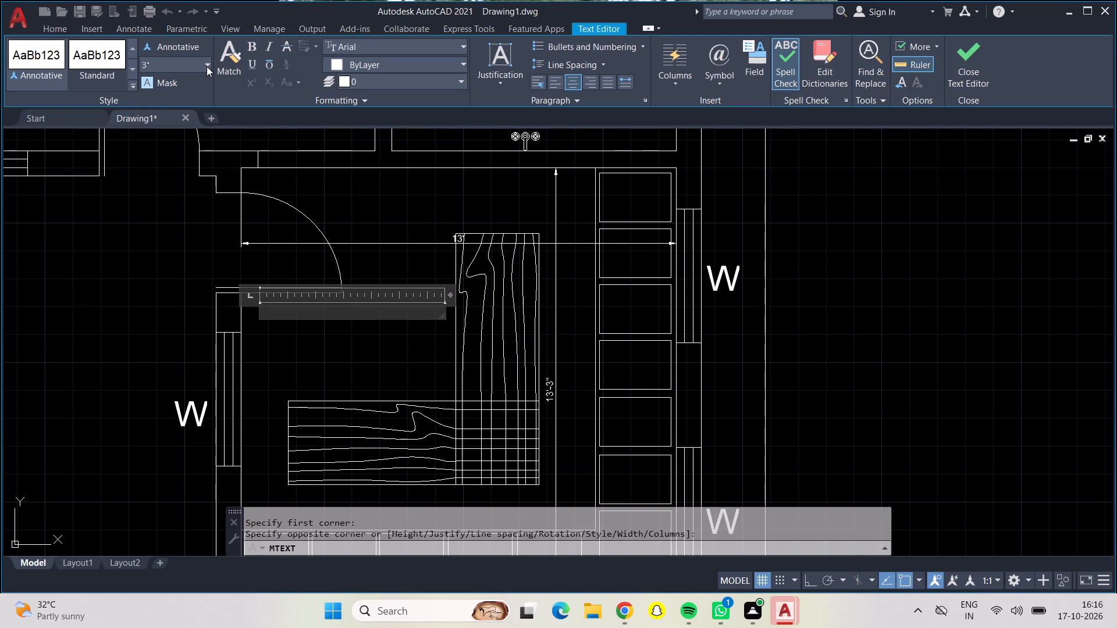
click(206, 66)
click(190, 95)
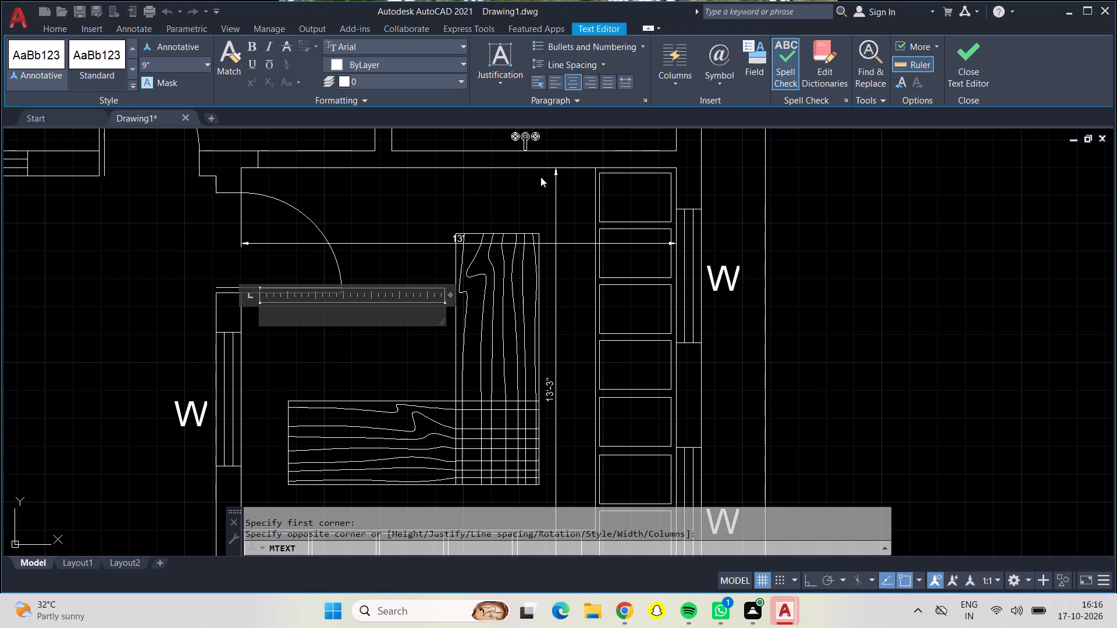
key(shift+d)
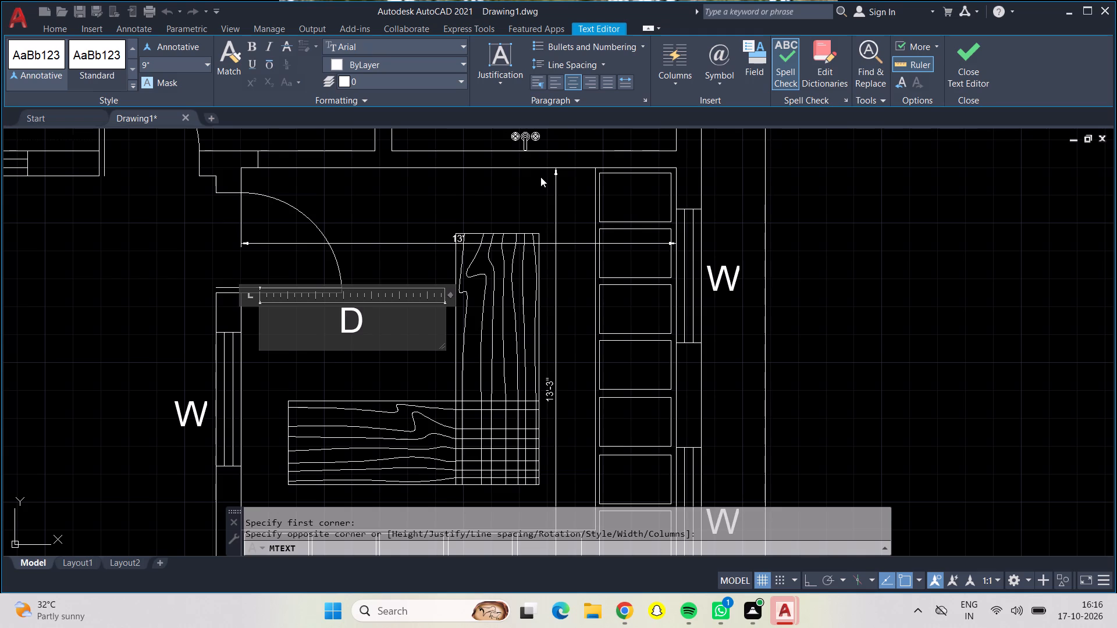
key(r)
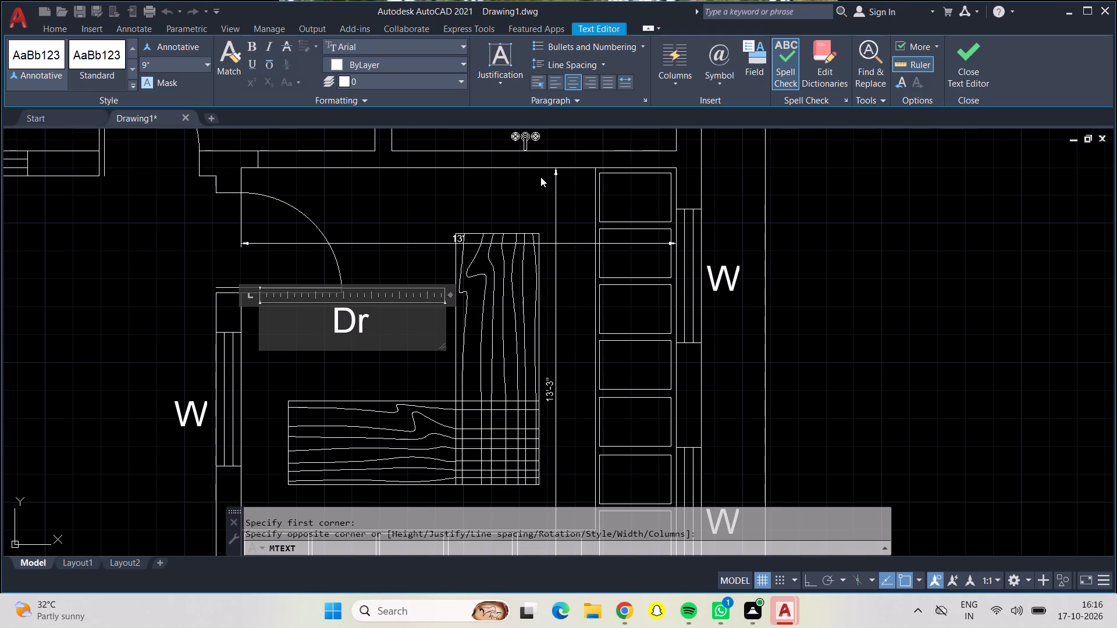
key(BackSpace)
key(shift+r)
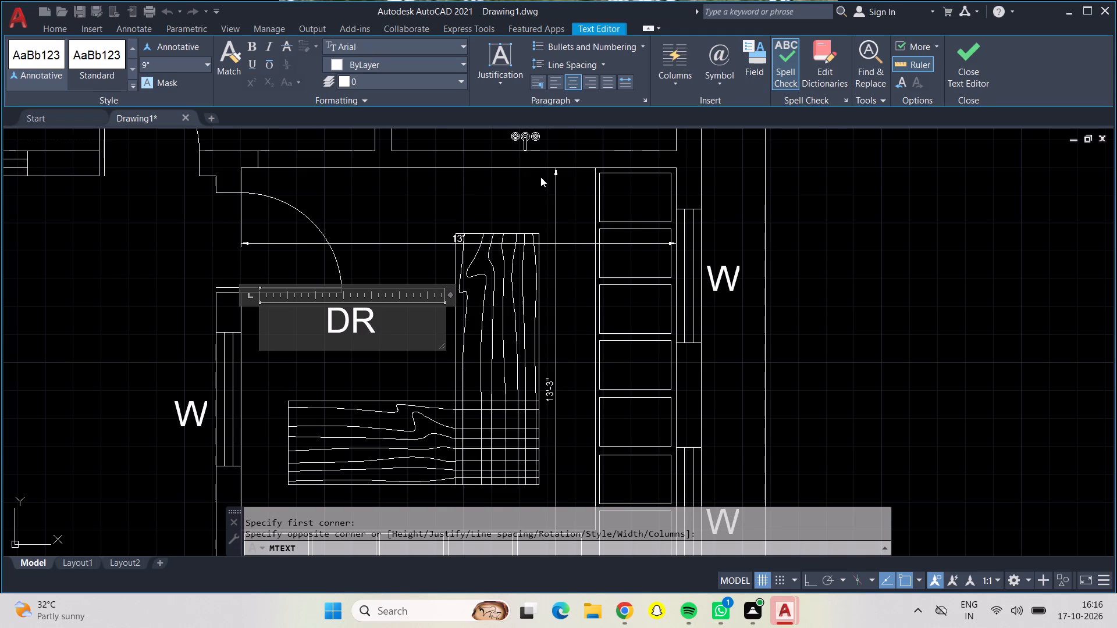
key(shift+a)
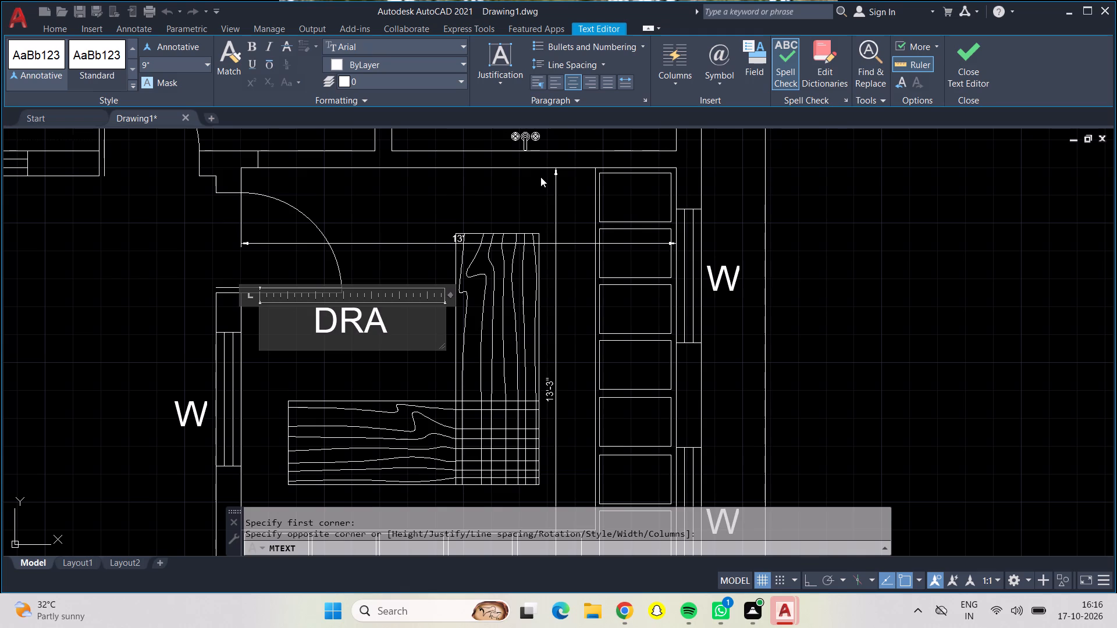
key(shift+w)
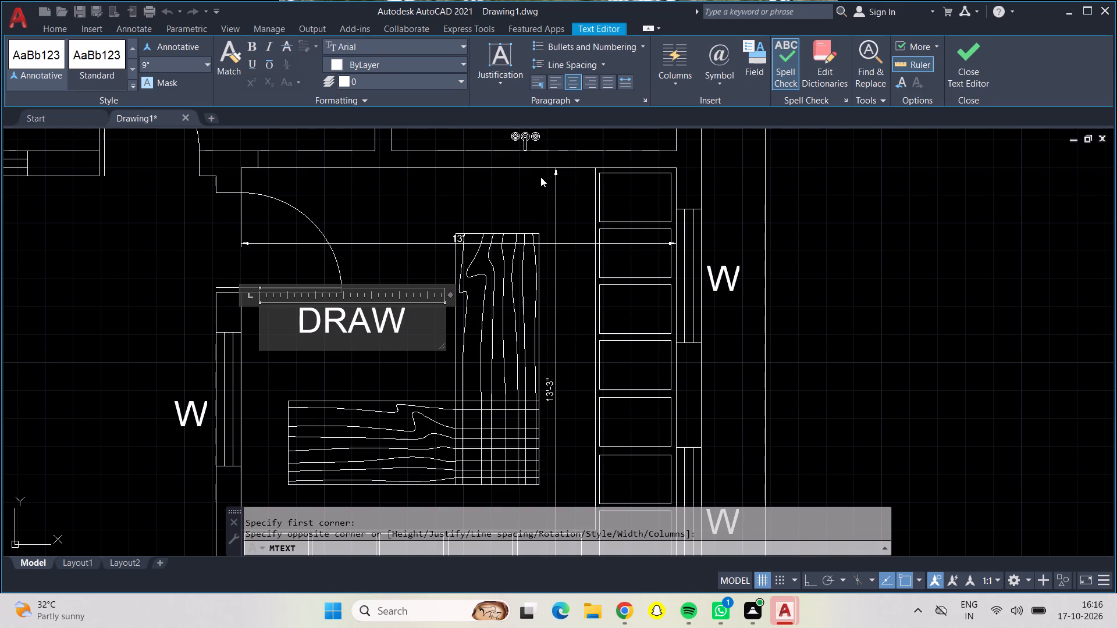
text(ING)
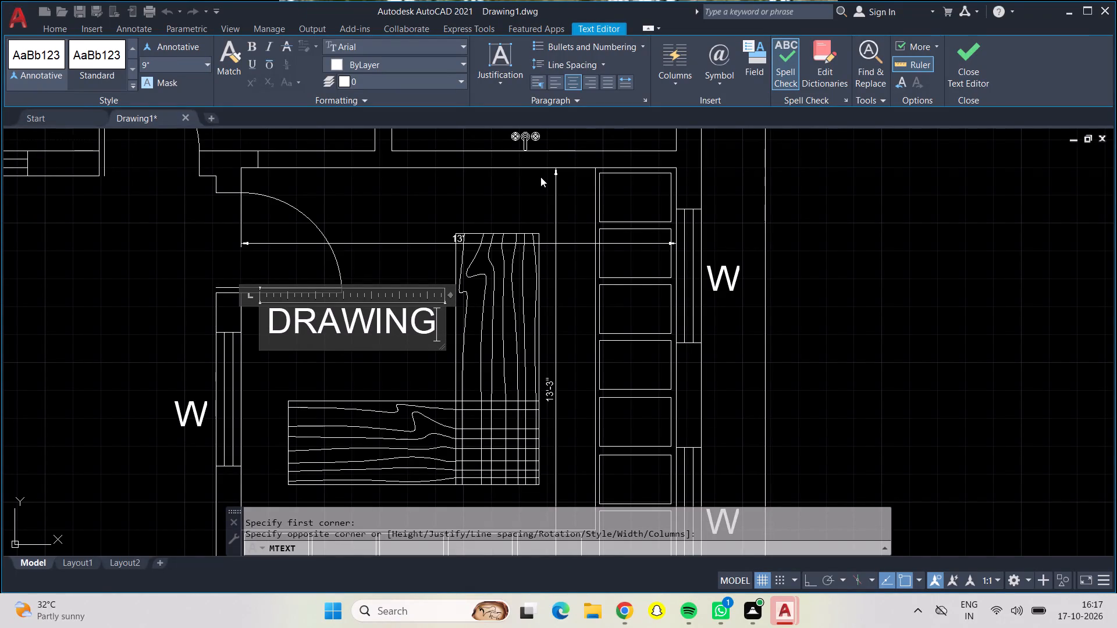
Add the size line 13'0" X 13'3" under DRAWING and widen the text frame so the size fits on one line.
key(Return)
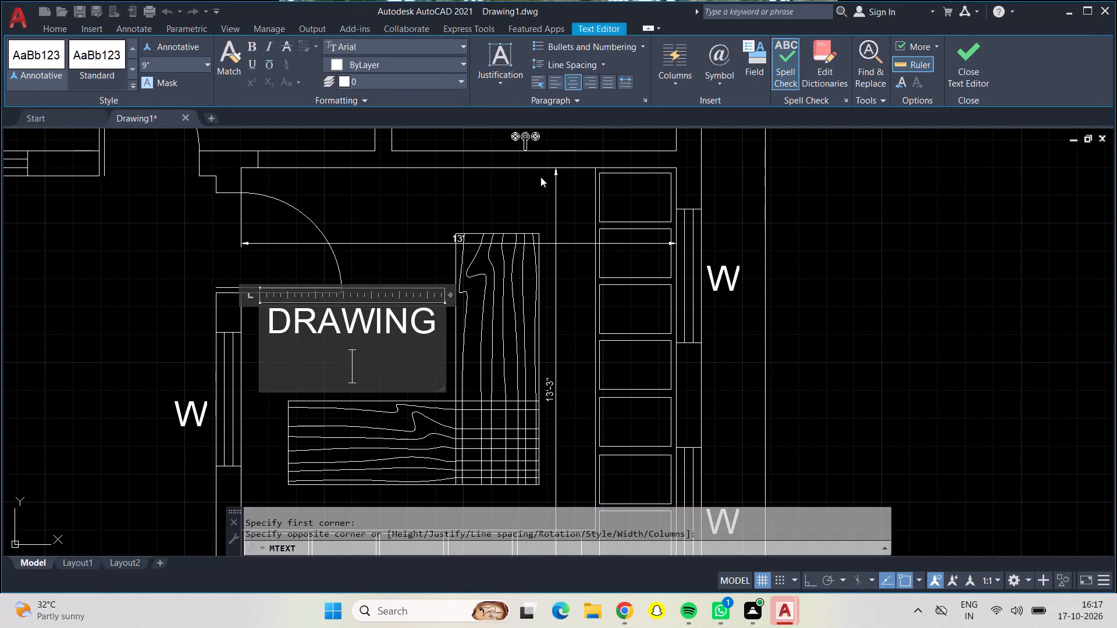
text(13')
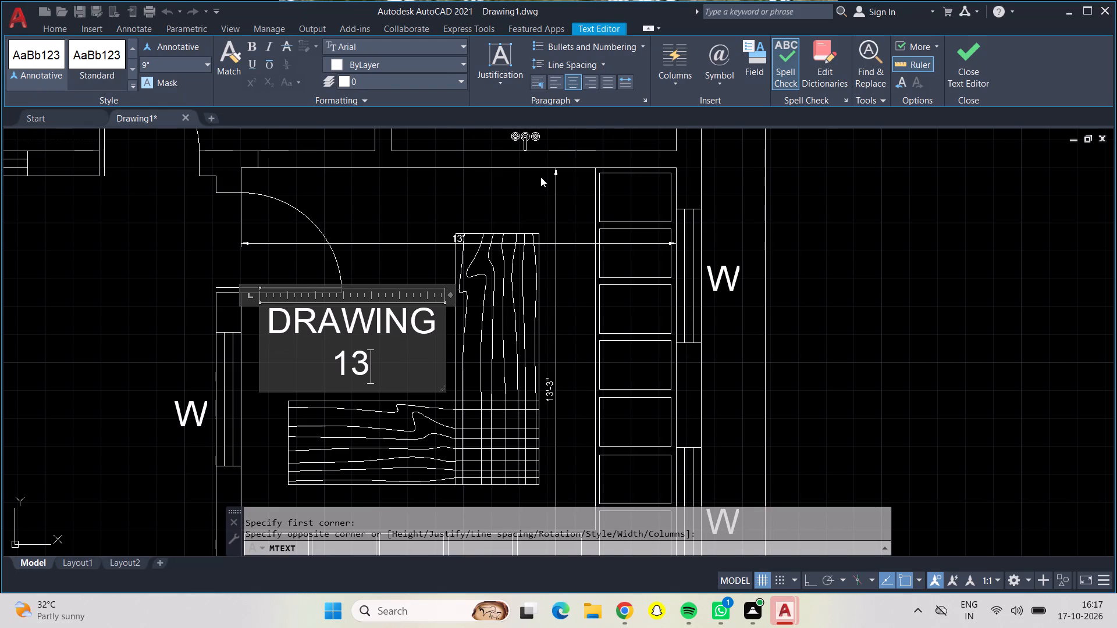
text(0" X)
key(space)
text(13'3")
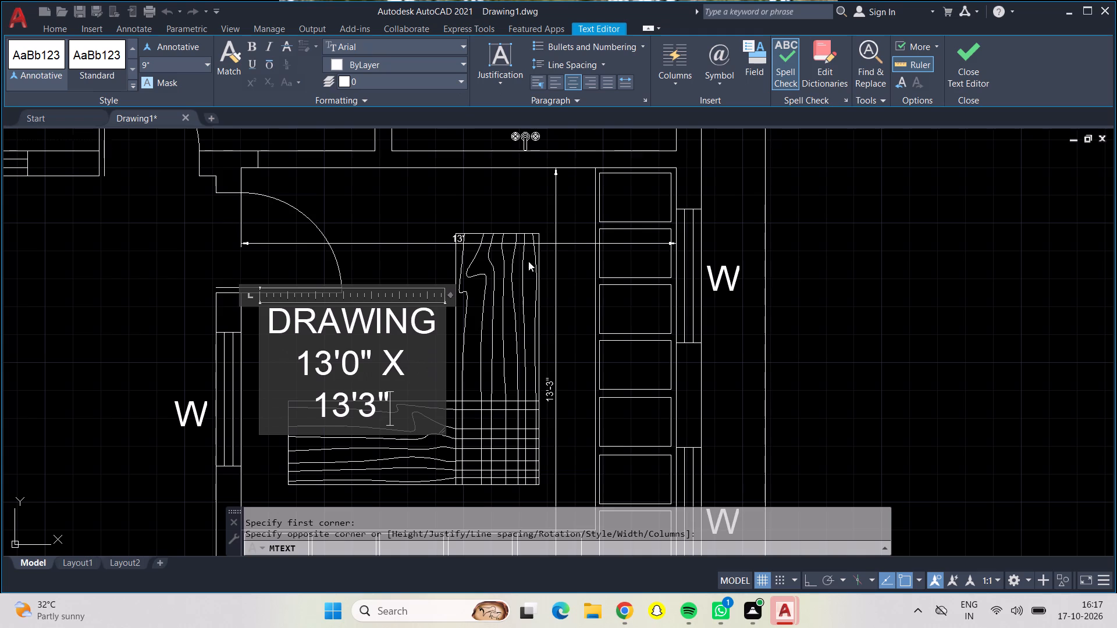
drag(449, 299, 453, 299)
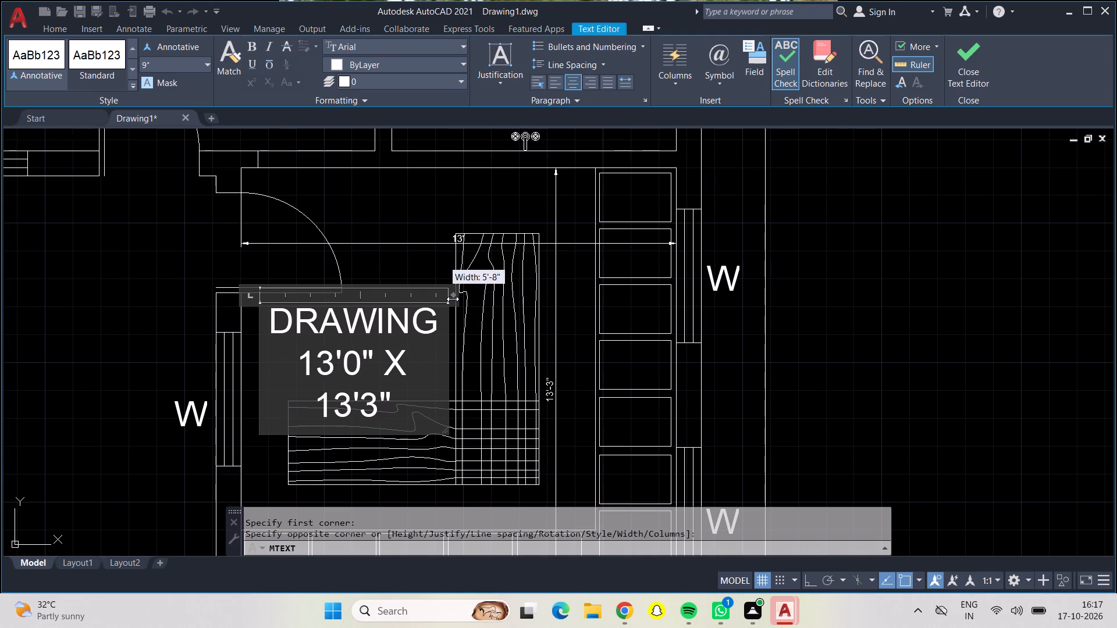
drag(453, 299, 472, 301)
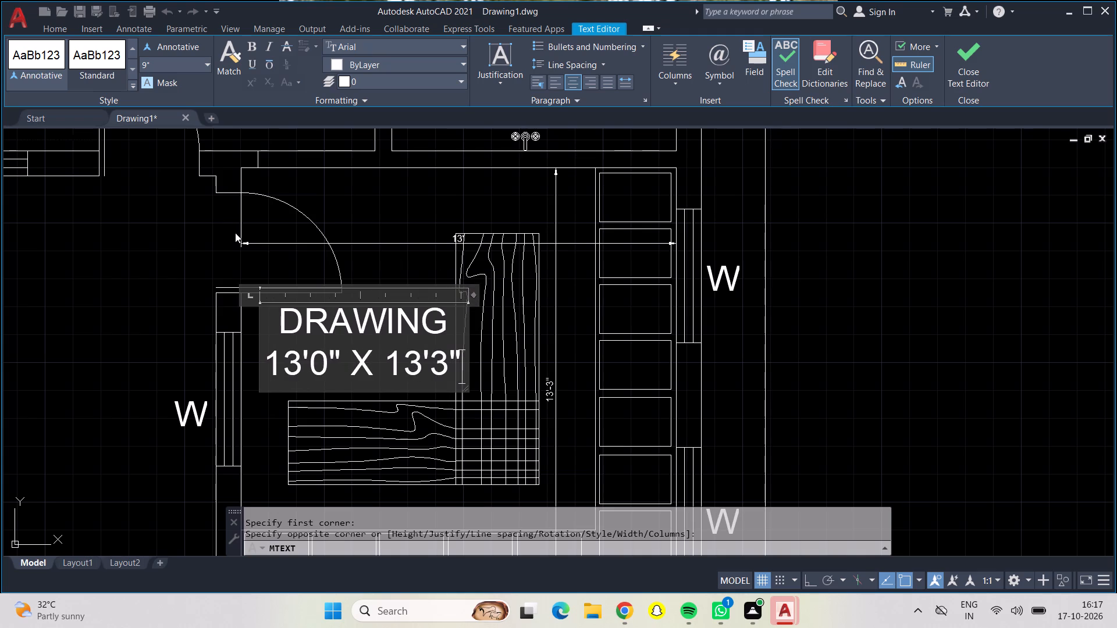
click(223, 233)
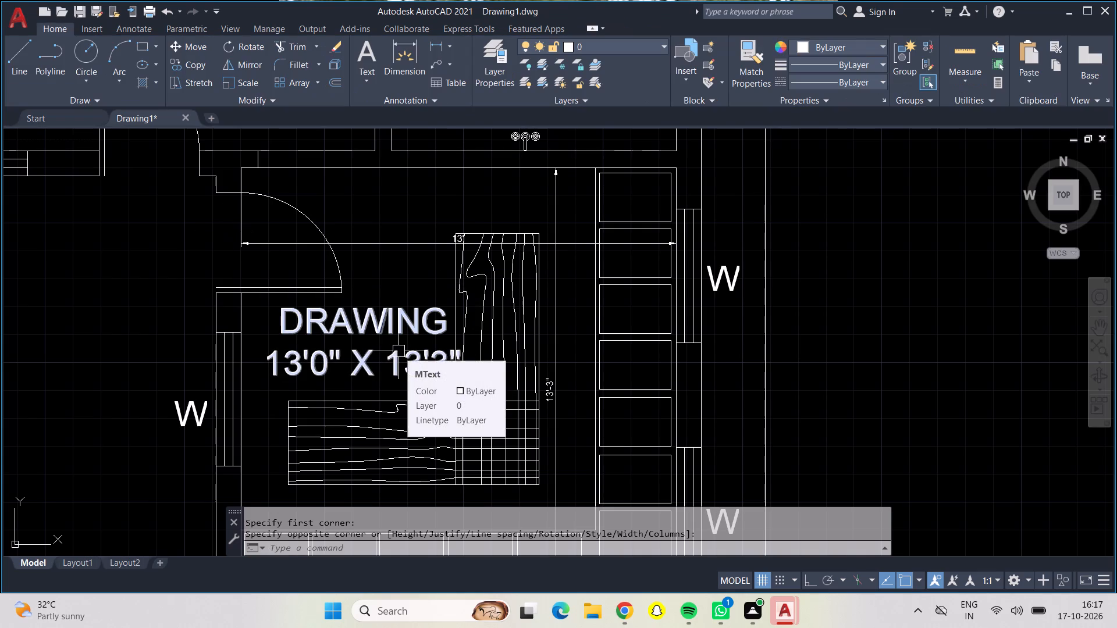
Delete the two helper dimensions giving the drawing room's interior width and depth.
click(353, 244)
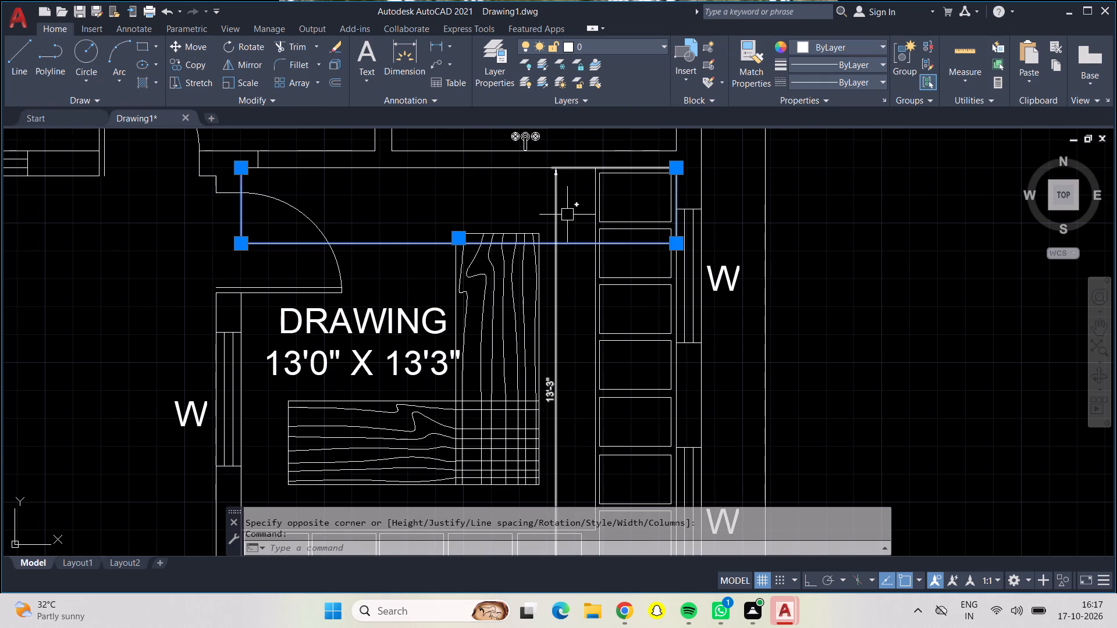
click(557, 201)
key(Delete)
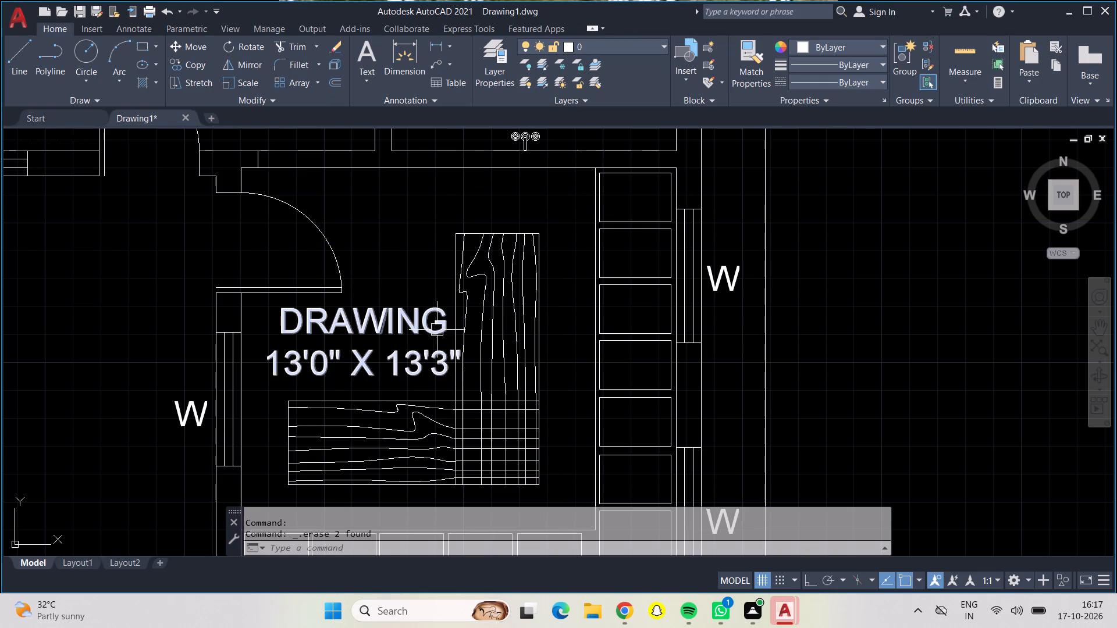
Move the DRAWING label with its size line slightly west, clear of the L-shaped table's vertical arm.
scroll(399, 281, down, 2)
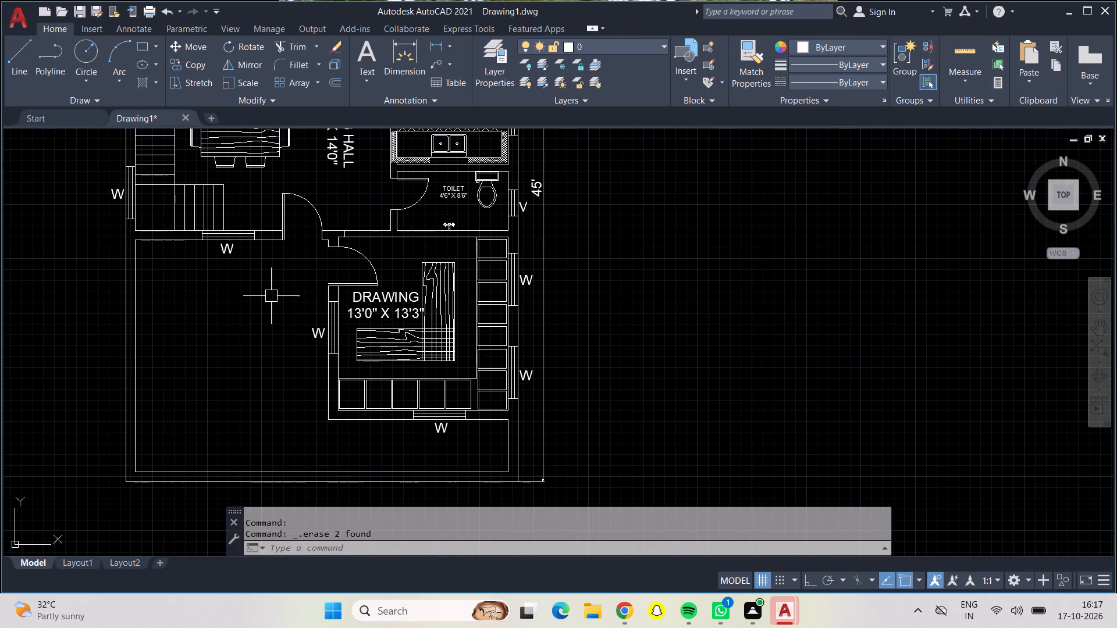
middle_drag(271, 296, 323, 358)
scroll(461, 374, up, 3)
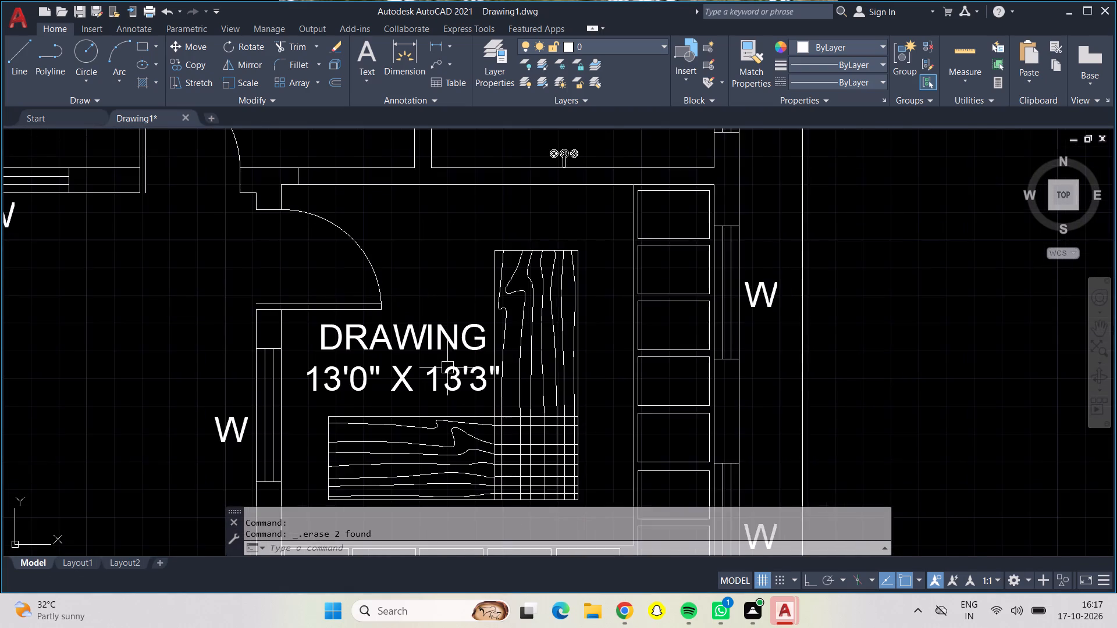
click(434, 332)
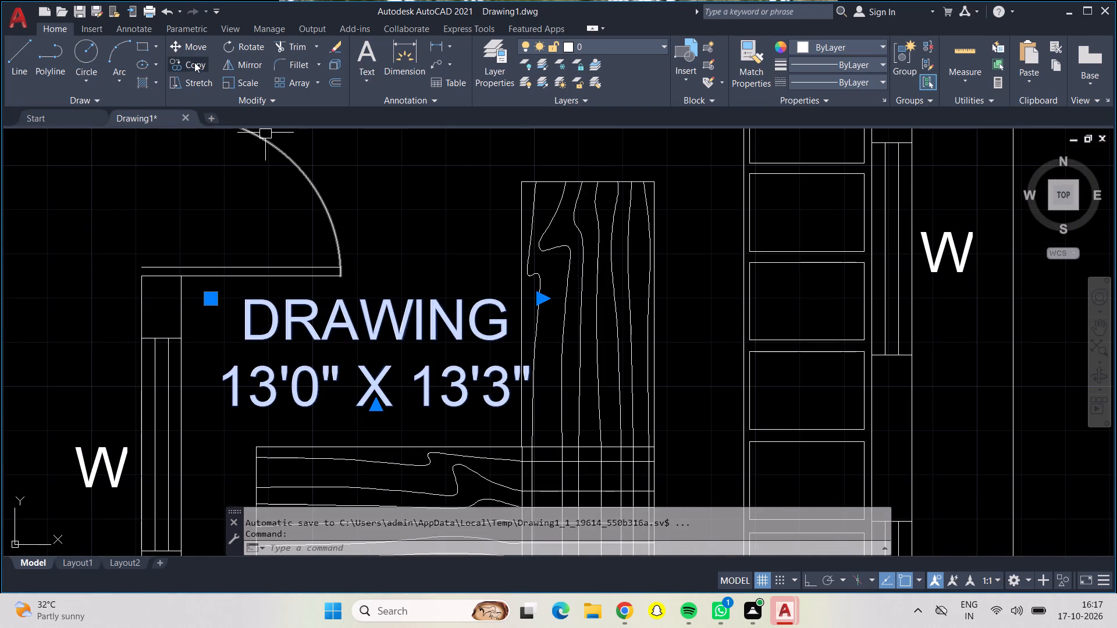
click(193, 49)
click(310, 330)
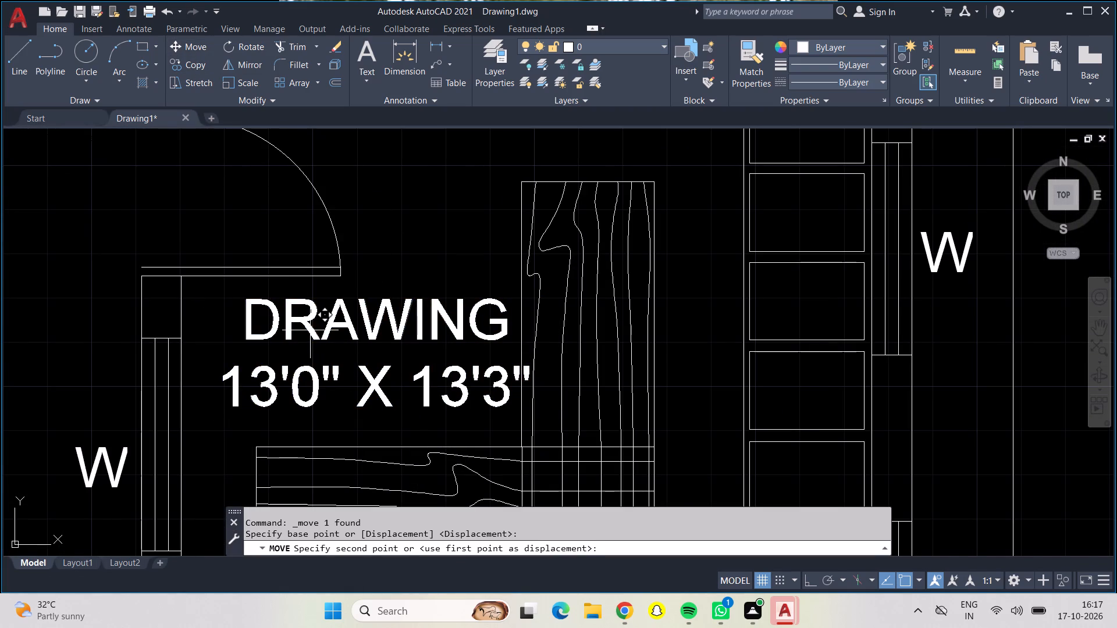
click(291, 333)
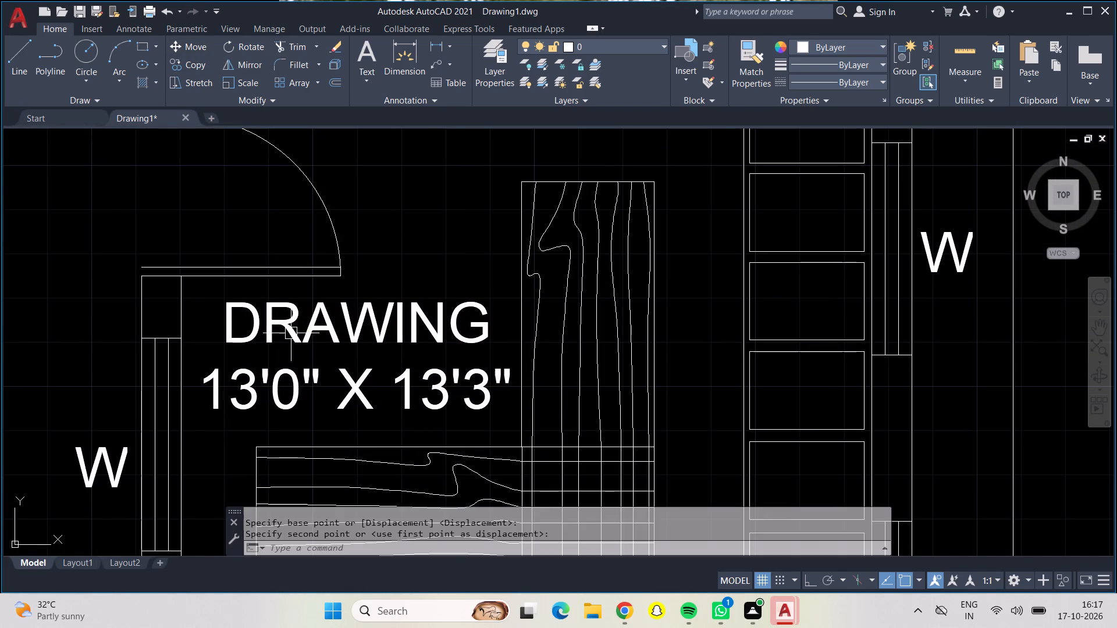
Quick-measure the interior width and depth of the open area west of the drawing room.
scroll(291, 333, down, 2)
scroll(159, 295, down, 1)
middle_drag(158, 294, 273, 346)
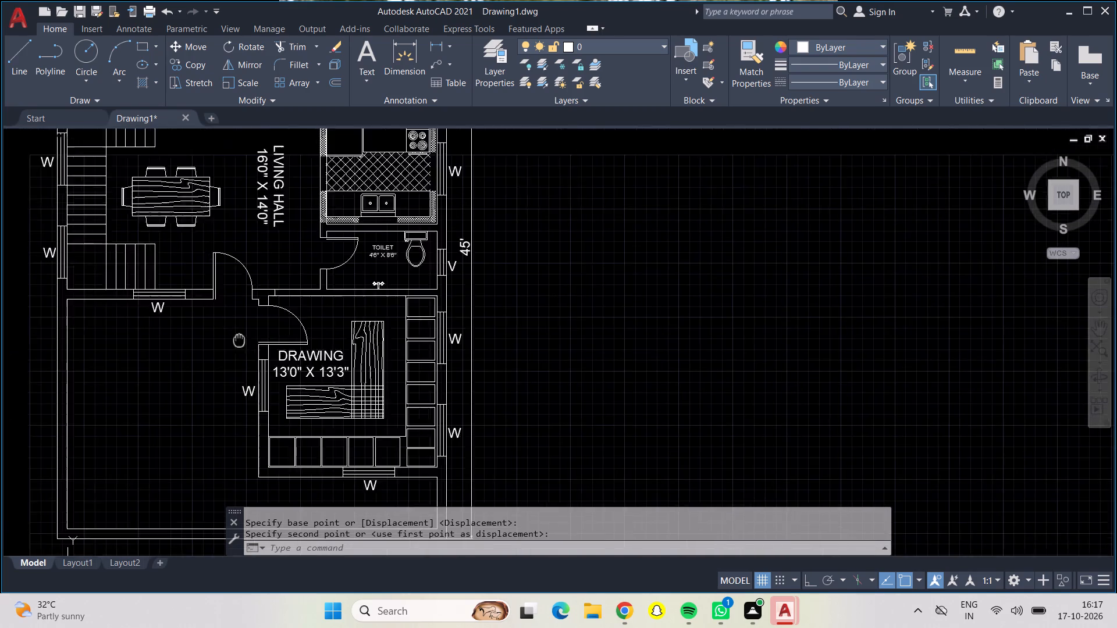
middle_drag(273, 346, 352, 281)
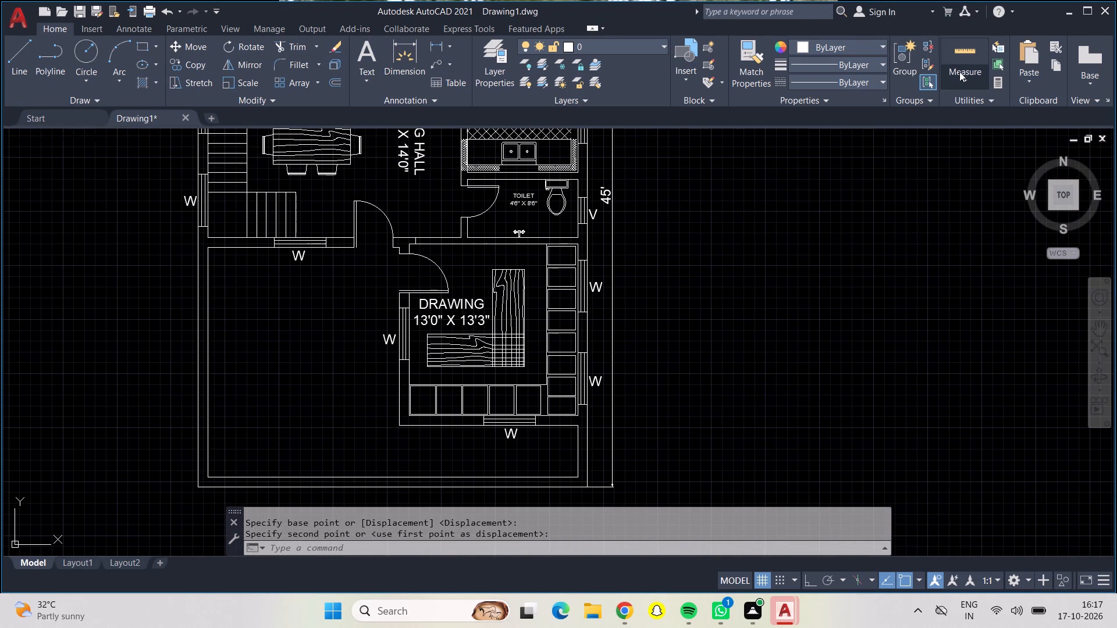
click(965, 53)
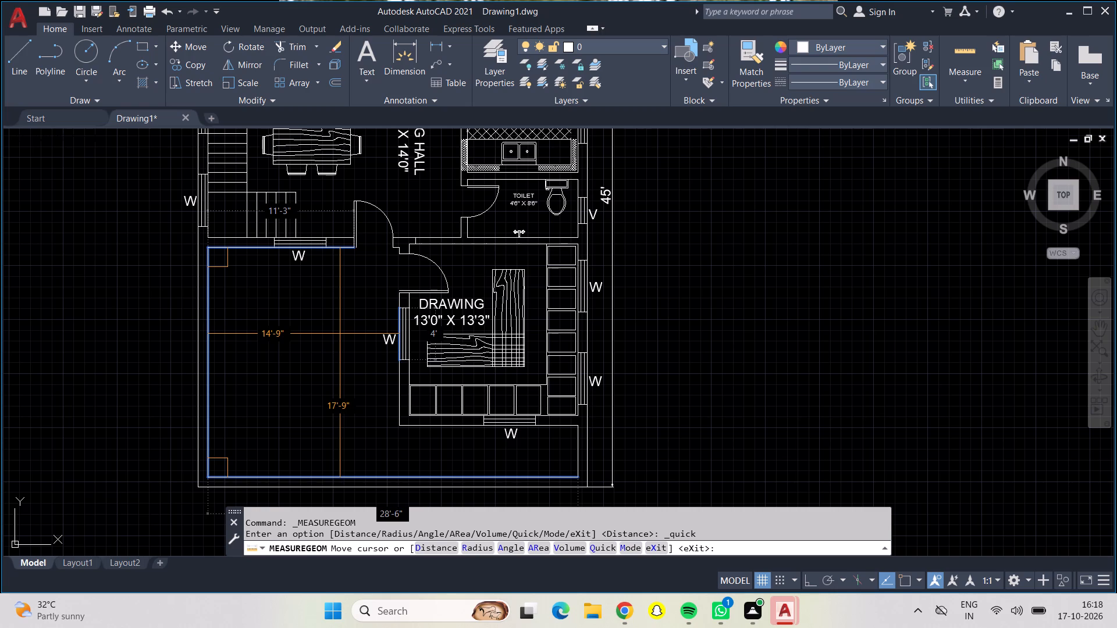
key(Escape)
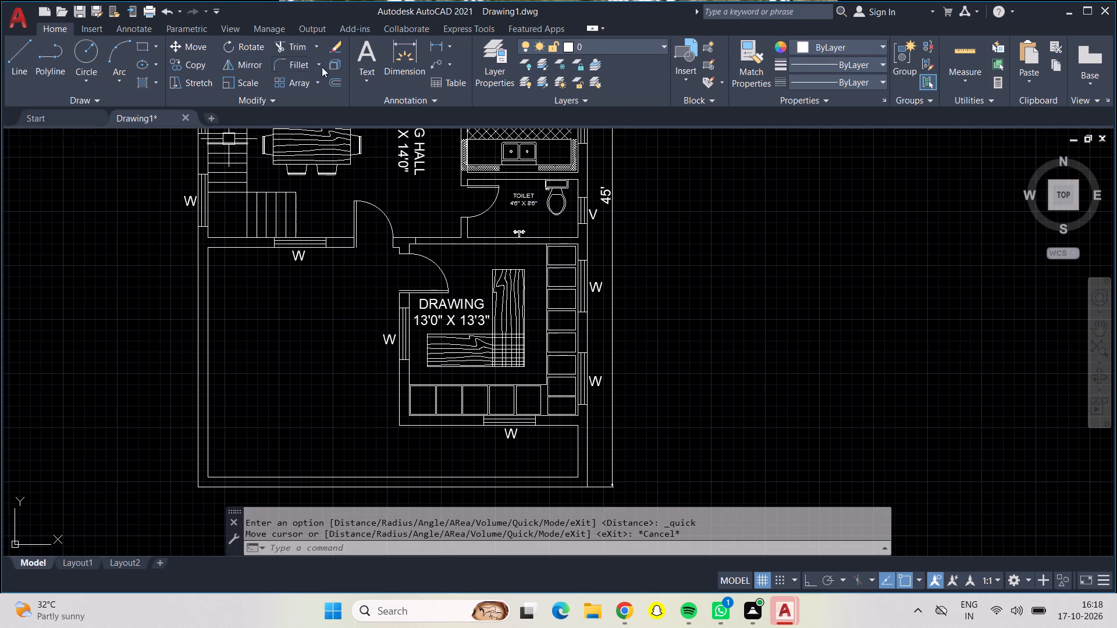
Create a centred multiline text PARKING, 9" high, in the open area west of the drawing room.
click(360, 53)
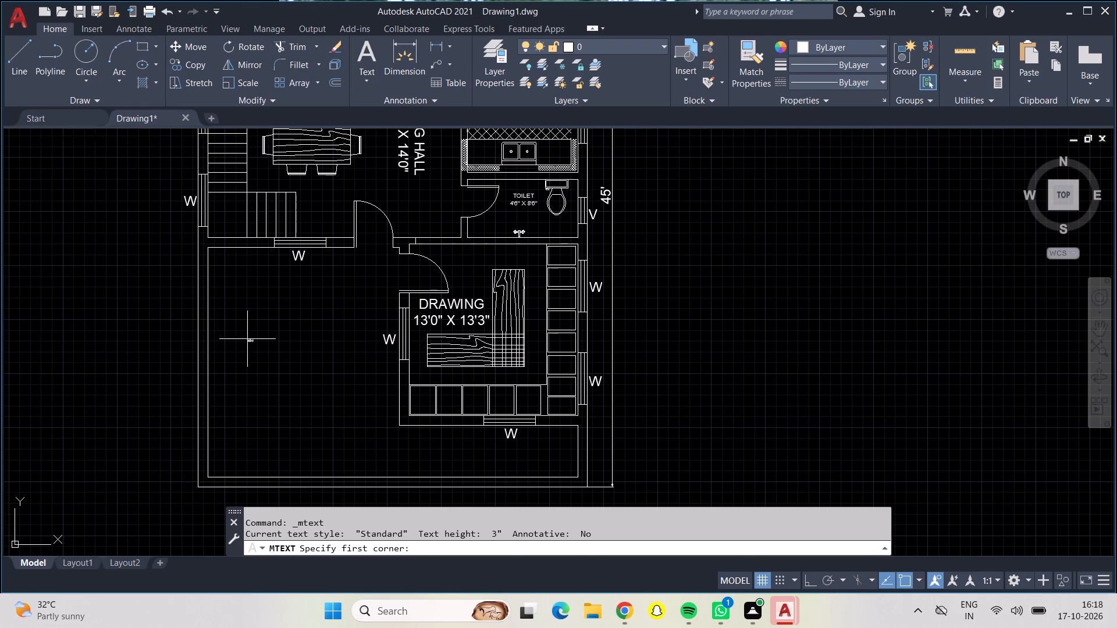
click(247, 326)
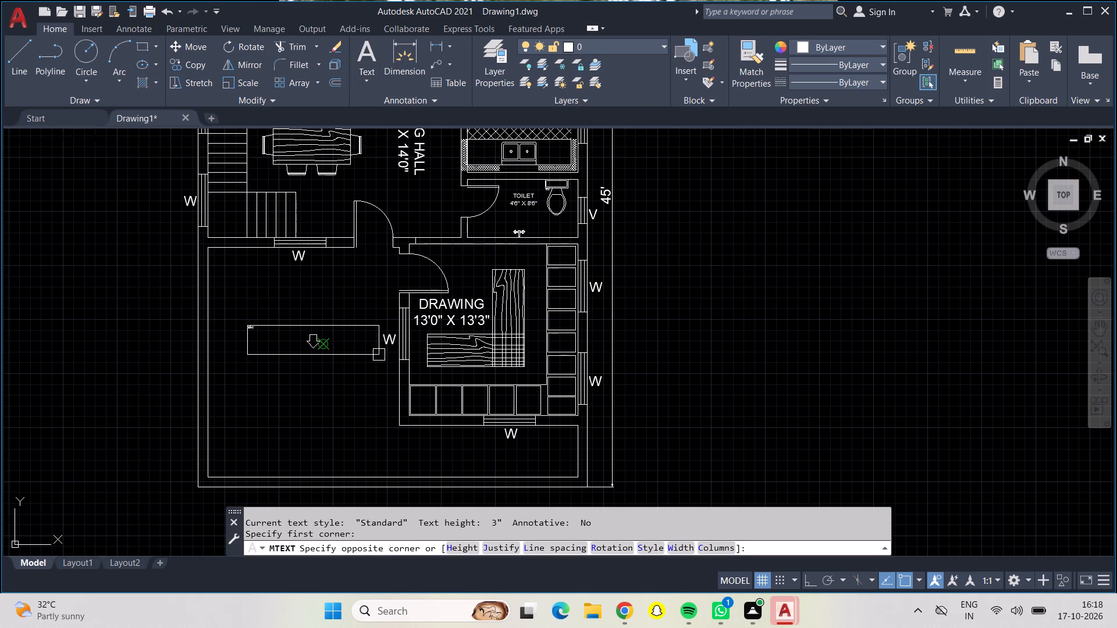
click(380, 353)
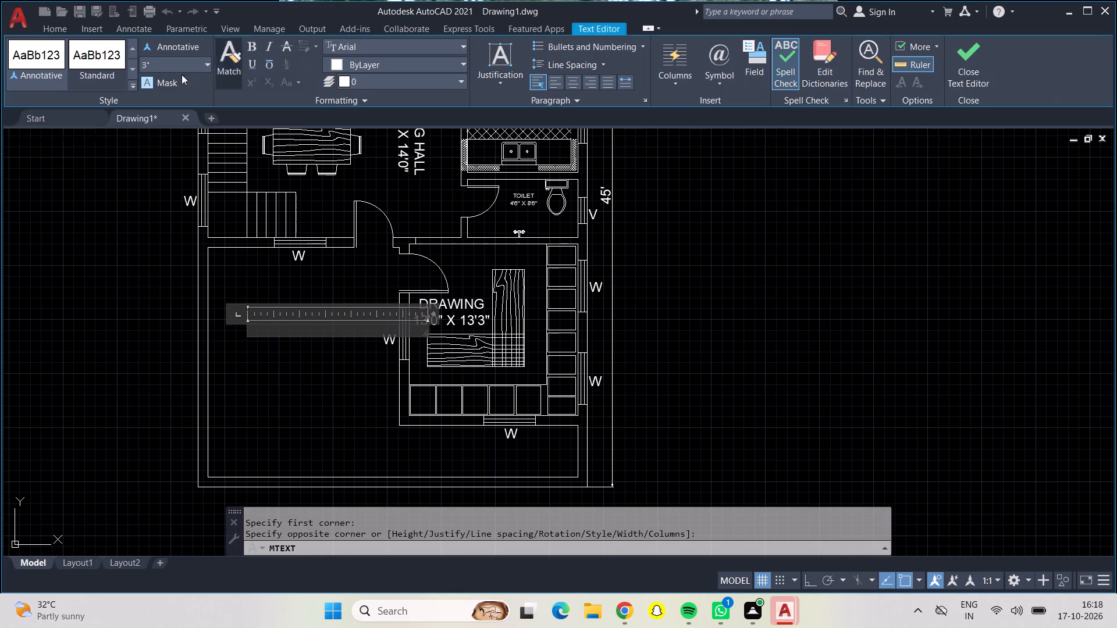
click(208, 70)
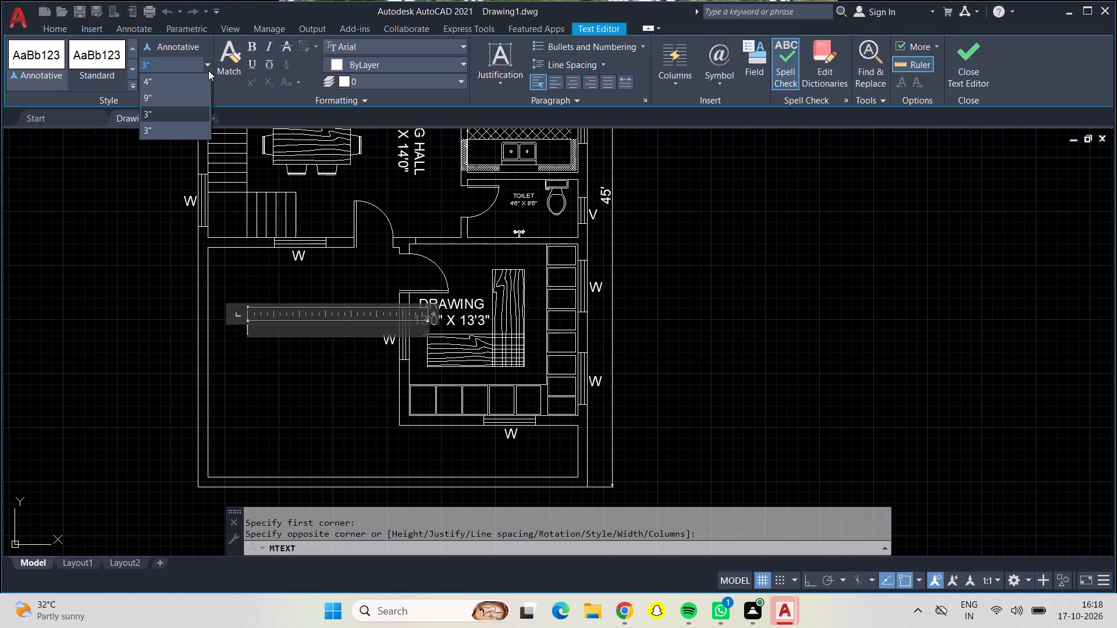
click(200, 101)
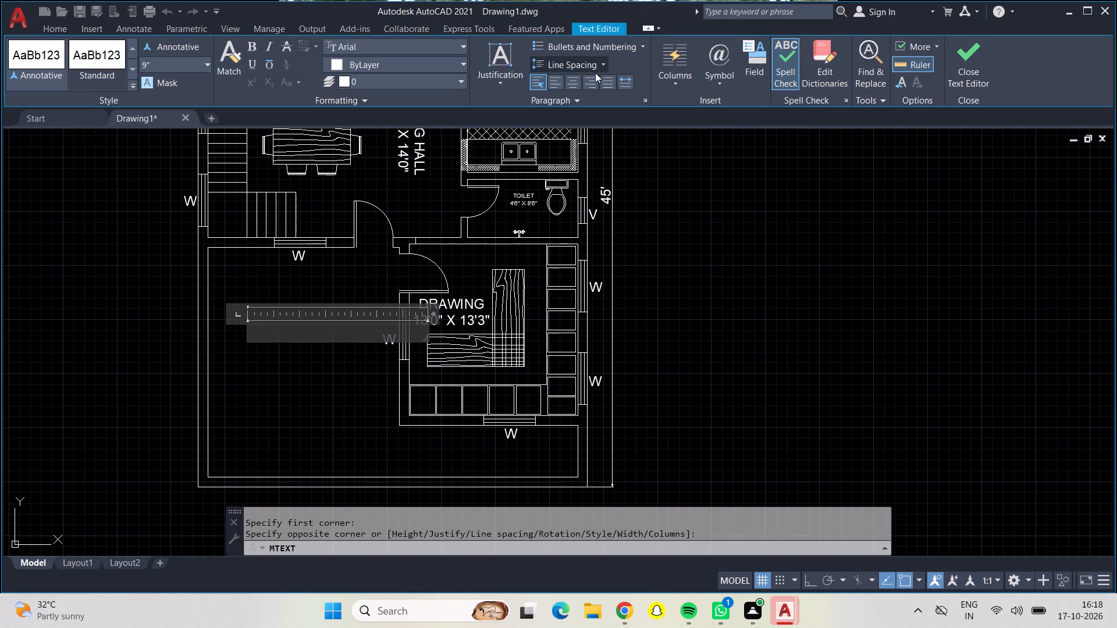
click(569, 81)
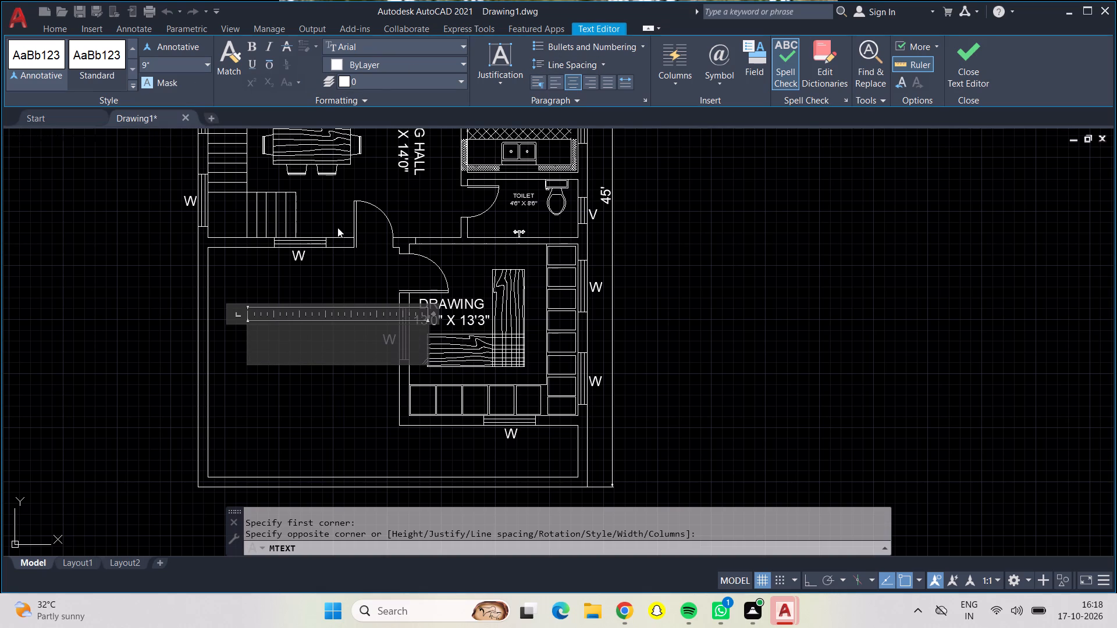
text(PA)
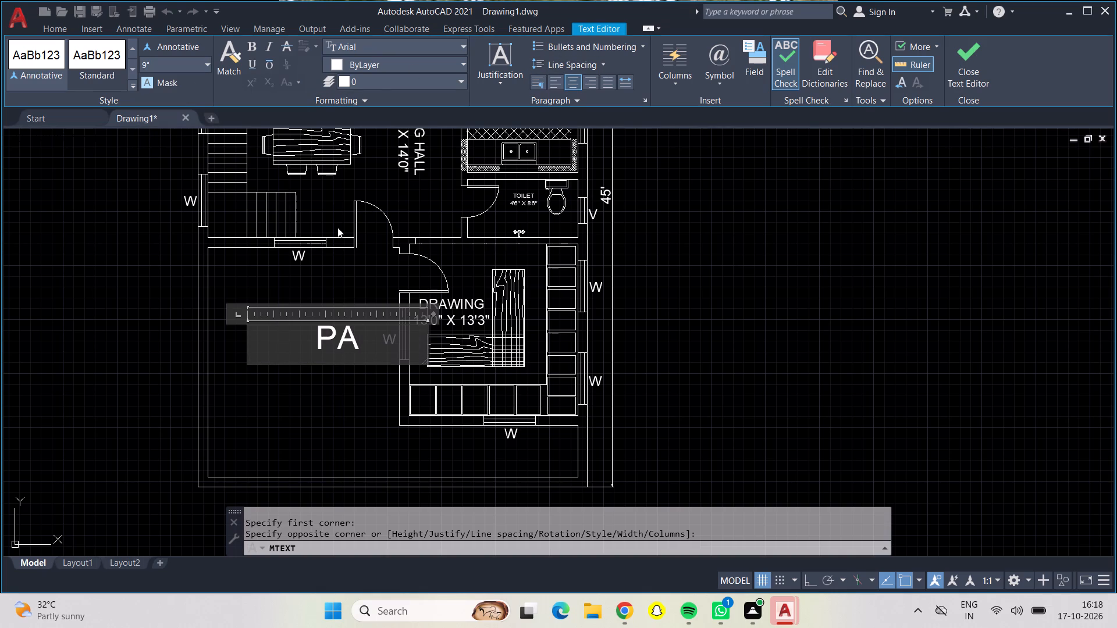
key(shift+r)
key(shift+k)
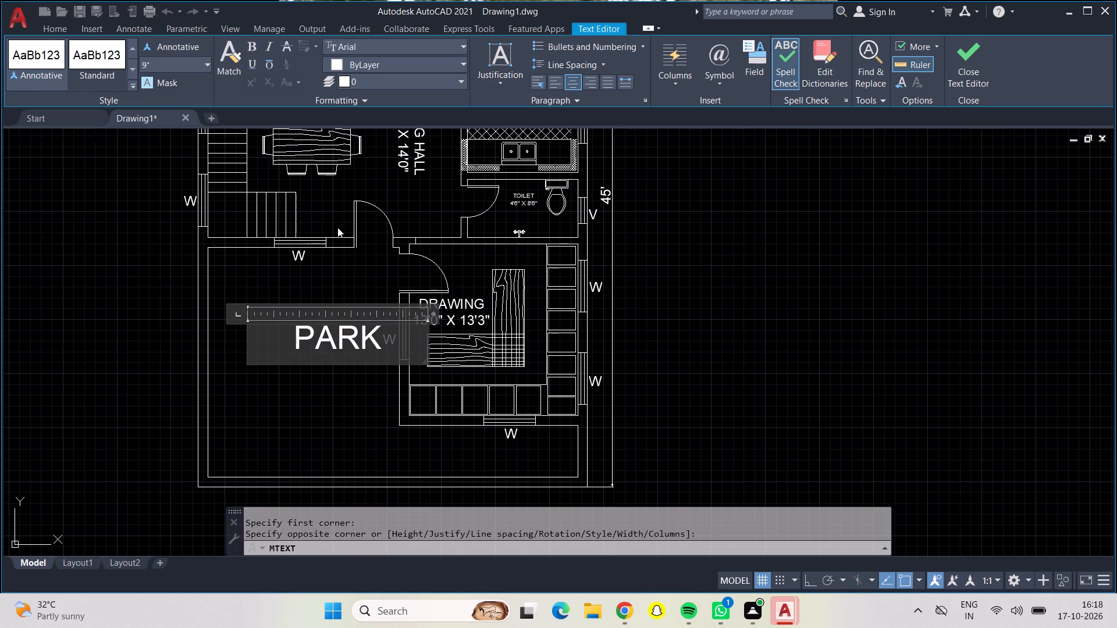
key(shift+i)
key(shift+n)
key(shift+g)
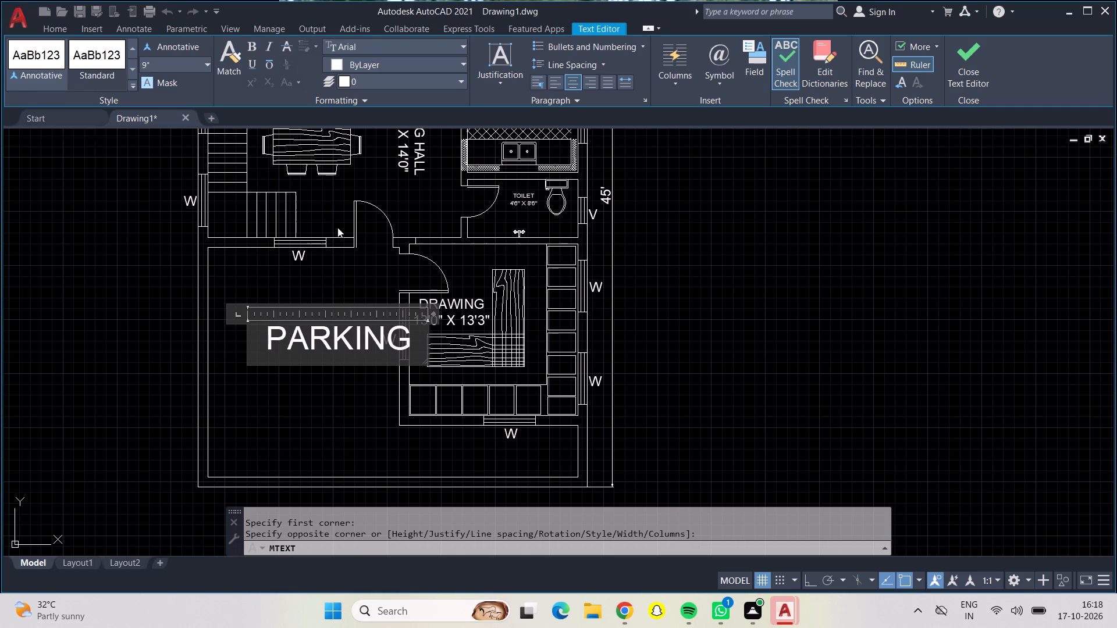
Add the size line 14'0" X 17'0" under PARKING and finish the text.
key(Return)
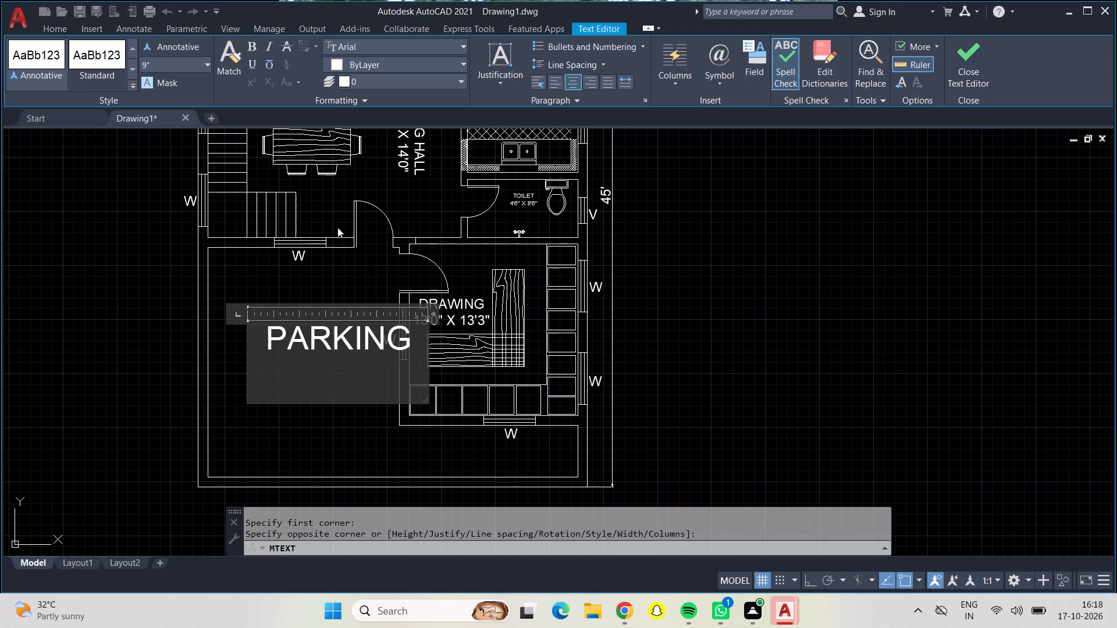
text(14)
text('0)
key(Right)
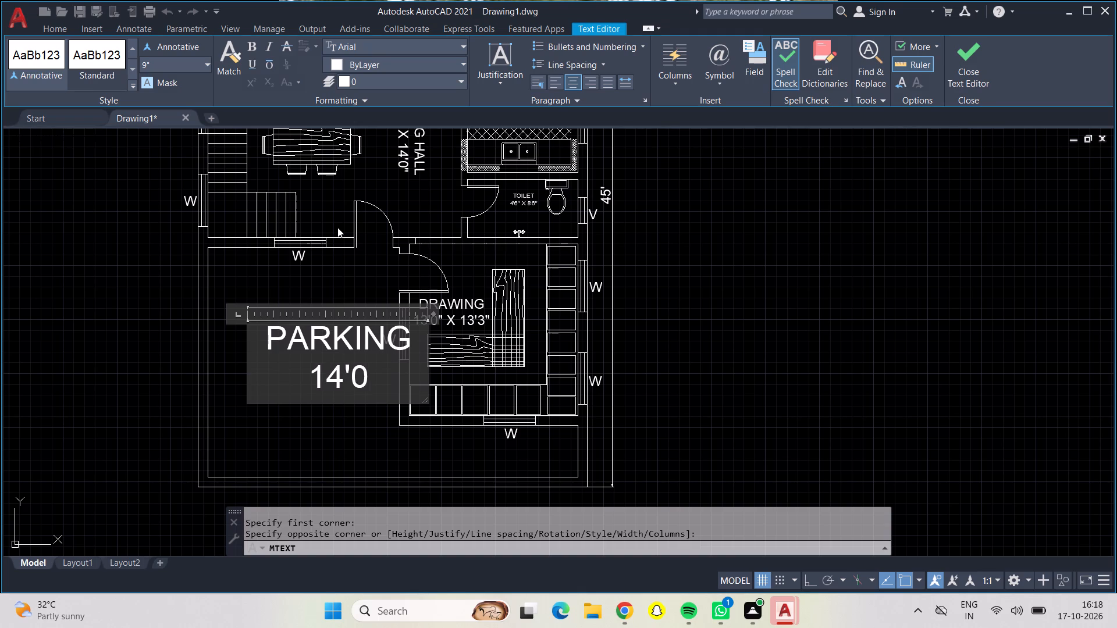
text(" X)
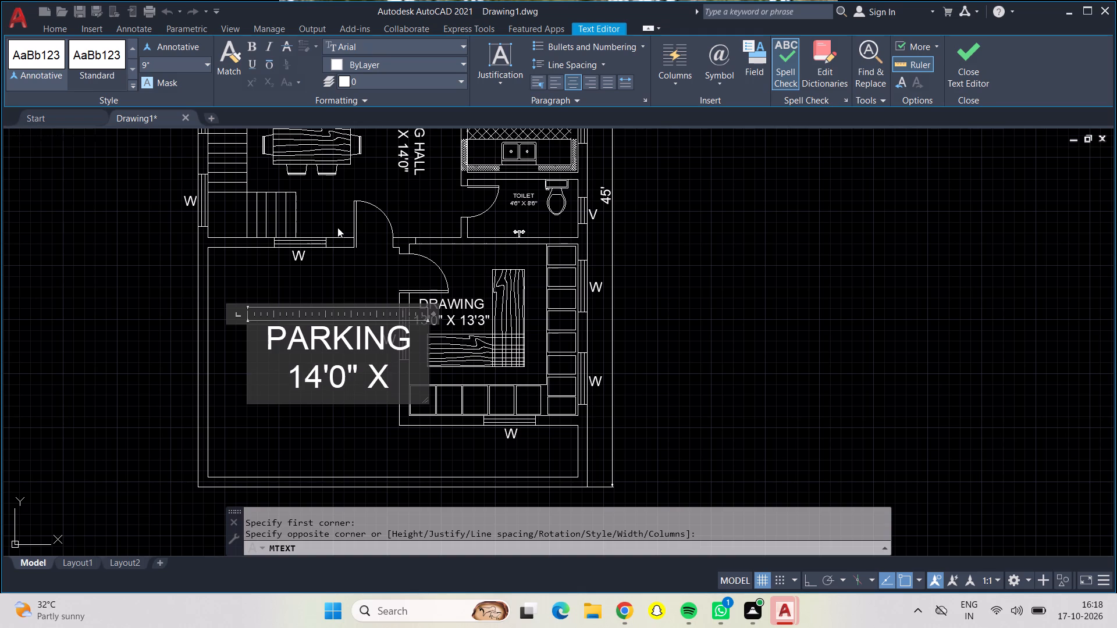
key(space)
text(17'0")
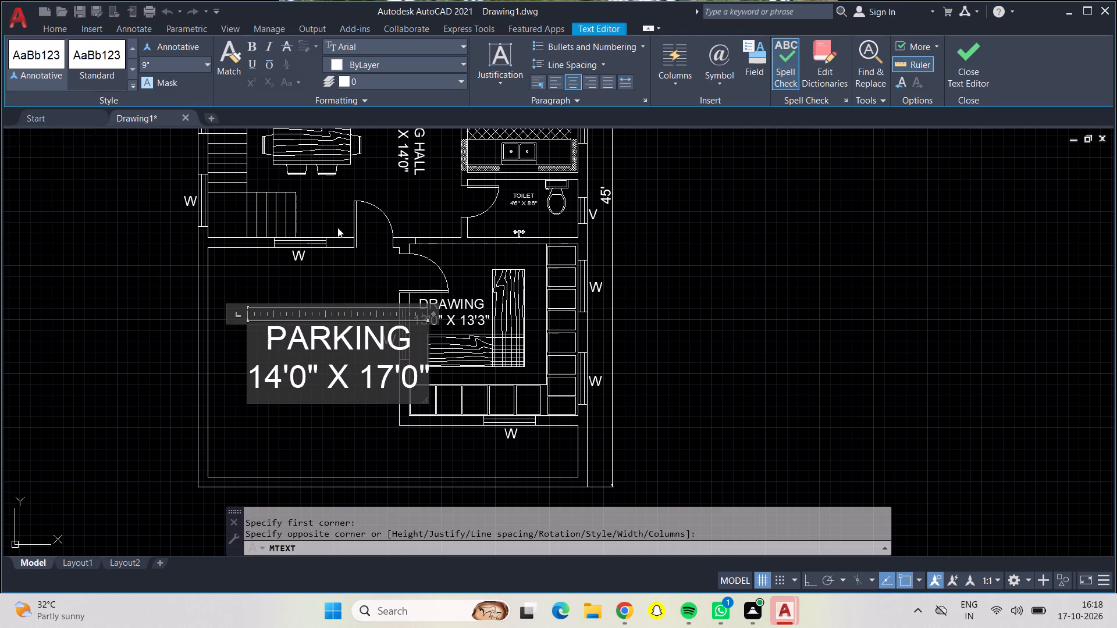
click(265, 262)
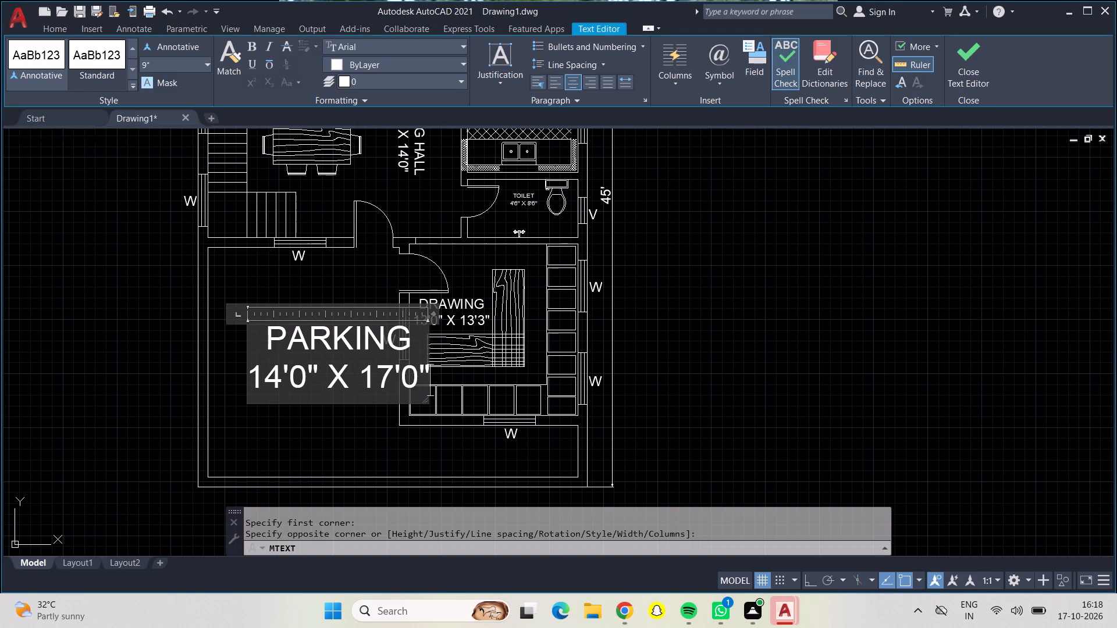
Review the whole annotated floor plan, checking the room names, sizes, window labels and overall dimensions.
scroll(297, 343, up, 2)
scroll(296, 342, down, 2)
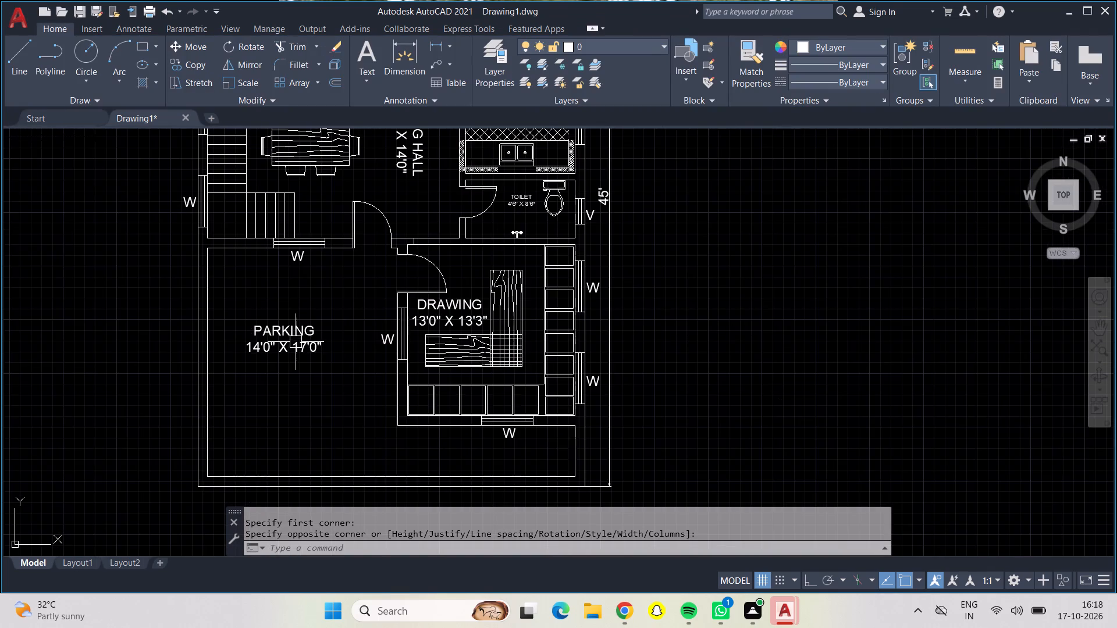
scroll(307, 315, up, 1)
scroll(354, 294, down, 2)
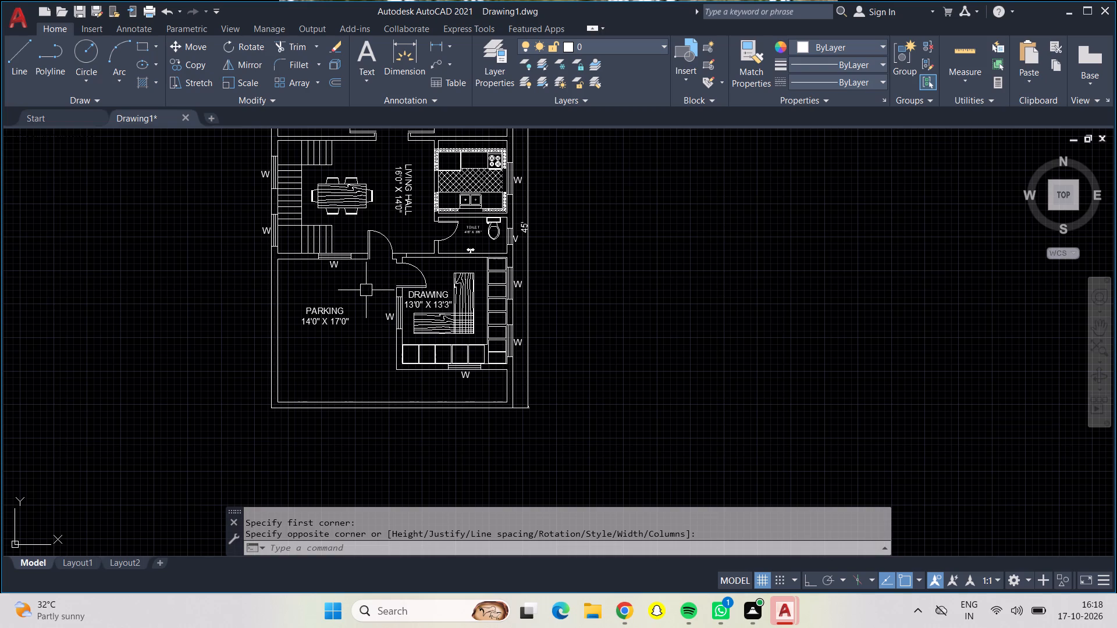
middle_drag(366, 290, 372, 381)
scroll(373, 342, down, 1)
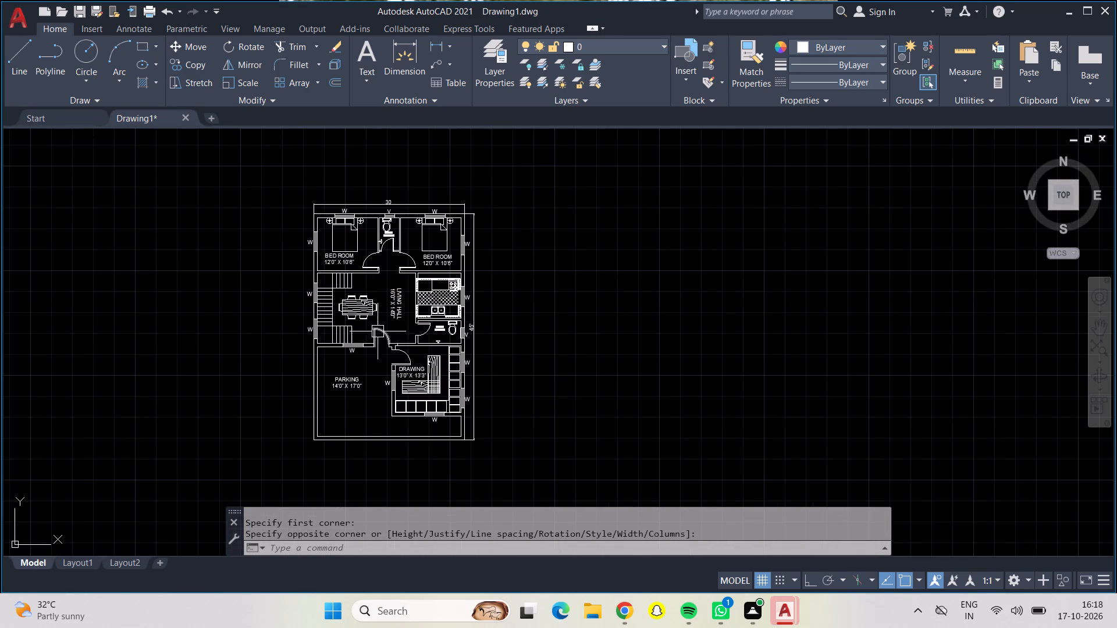
scroll(534, 231, up, 1)
middle_drag(536, 263, 535, 199)
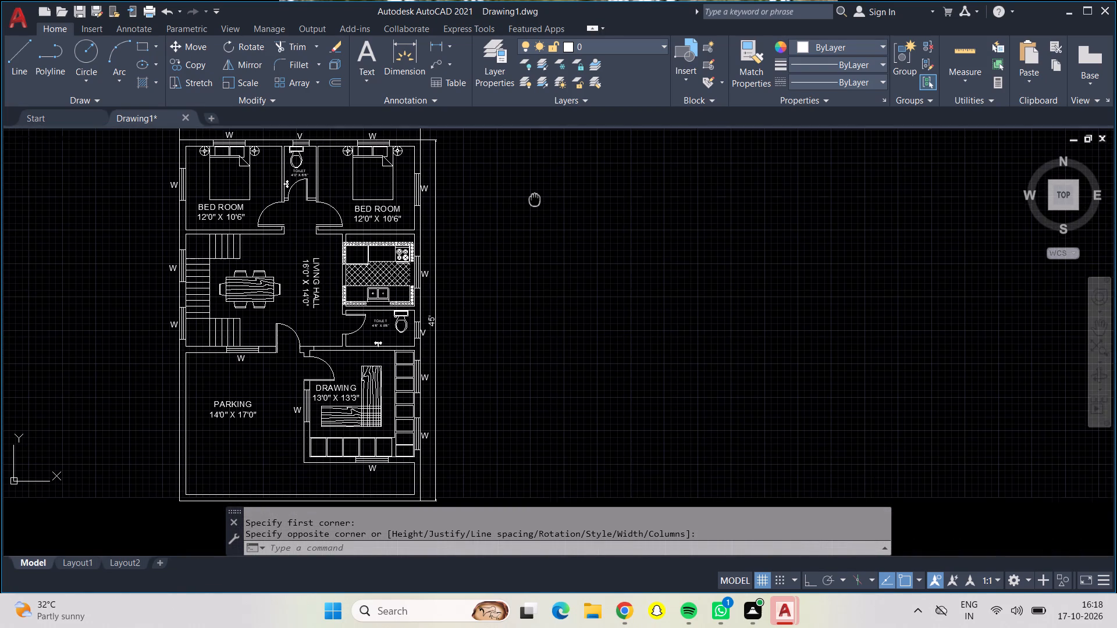
middle_drag(535, 199, 584, 215)
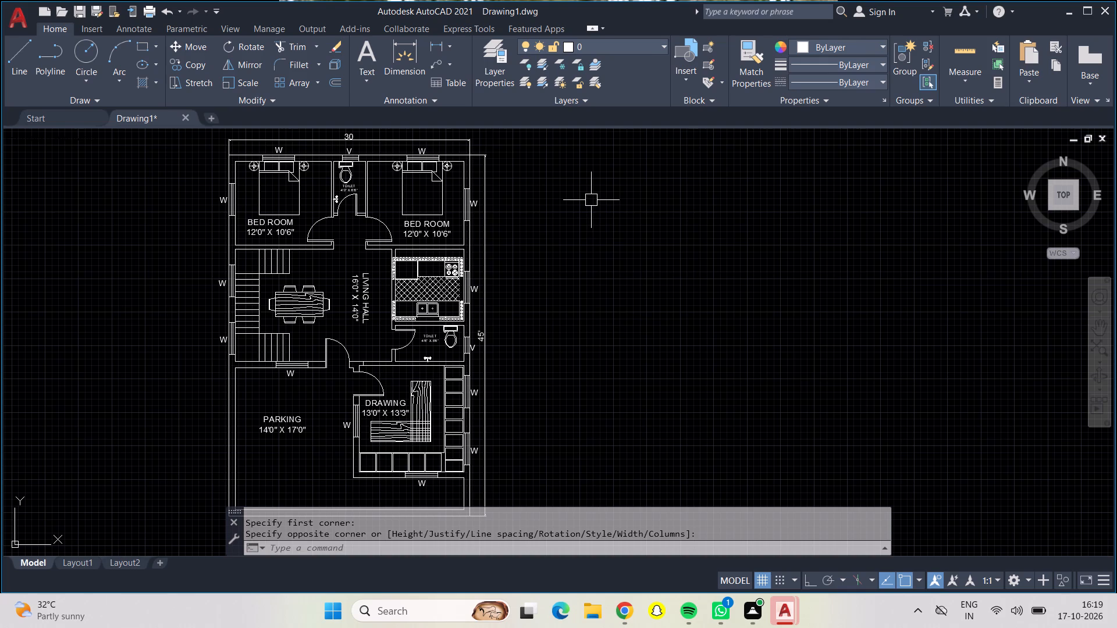
With Ortho on, draw a closed rectangular outline of lines, 31' wide by 32' high, in the empty space east of the floor plan.
scroll(547, 226, down, 1)
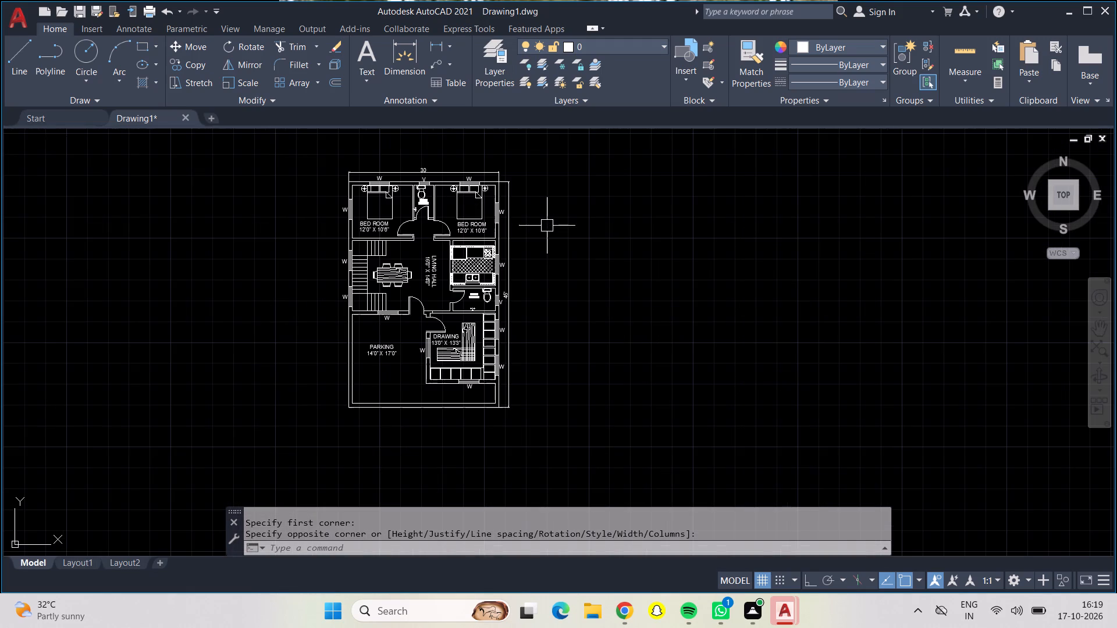
middle_drag(547, 226, 263, 247)
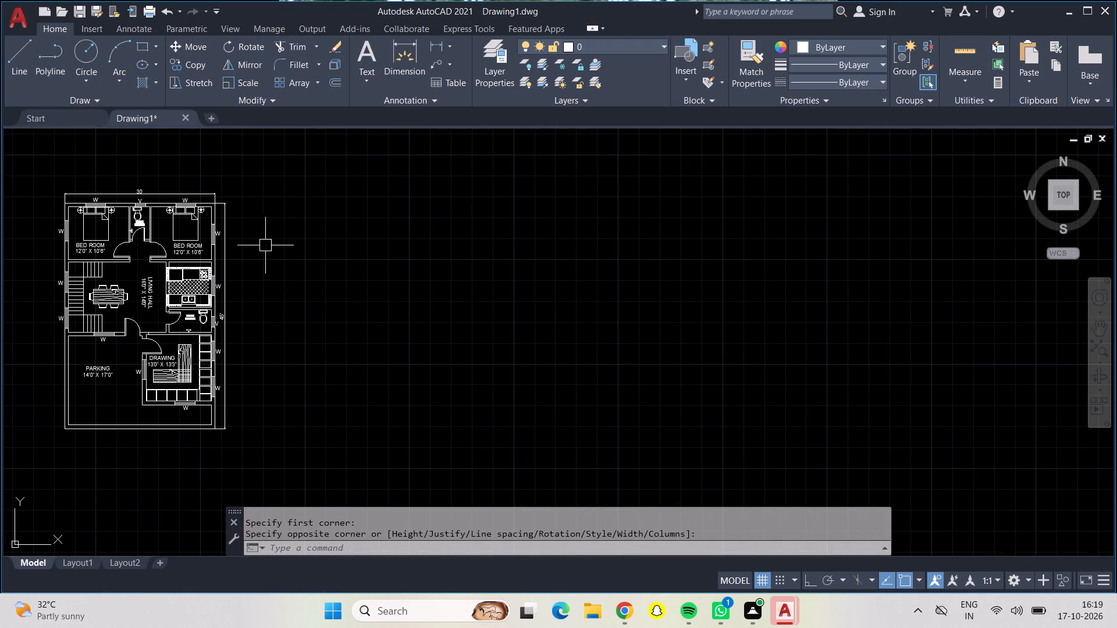
key(Escape)
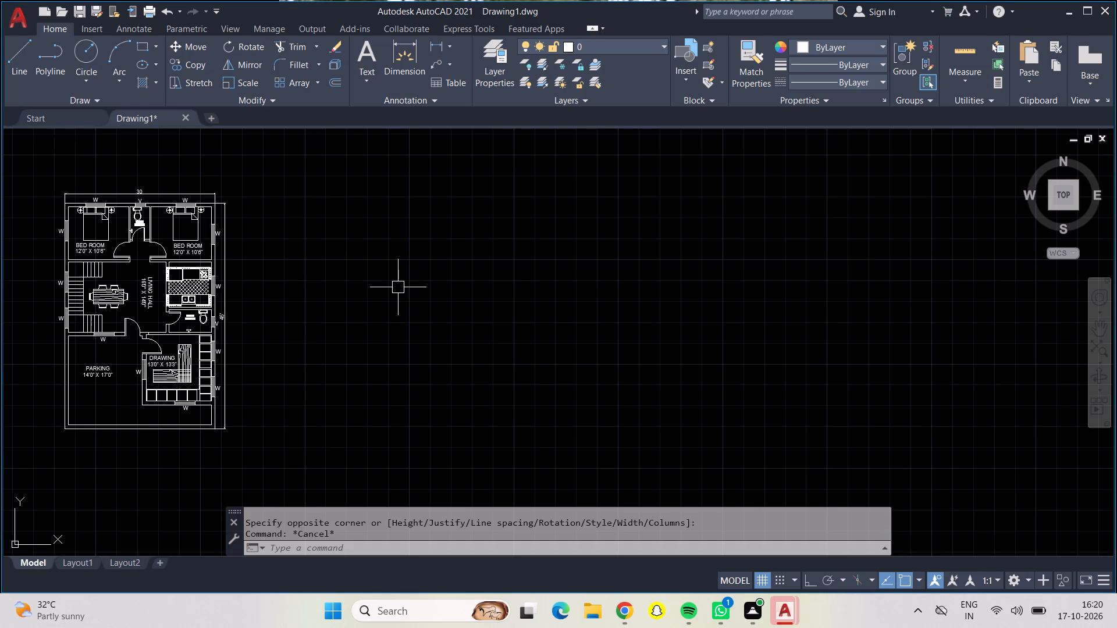
click(29, 56)
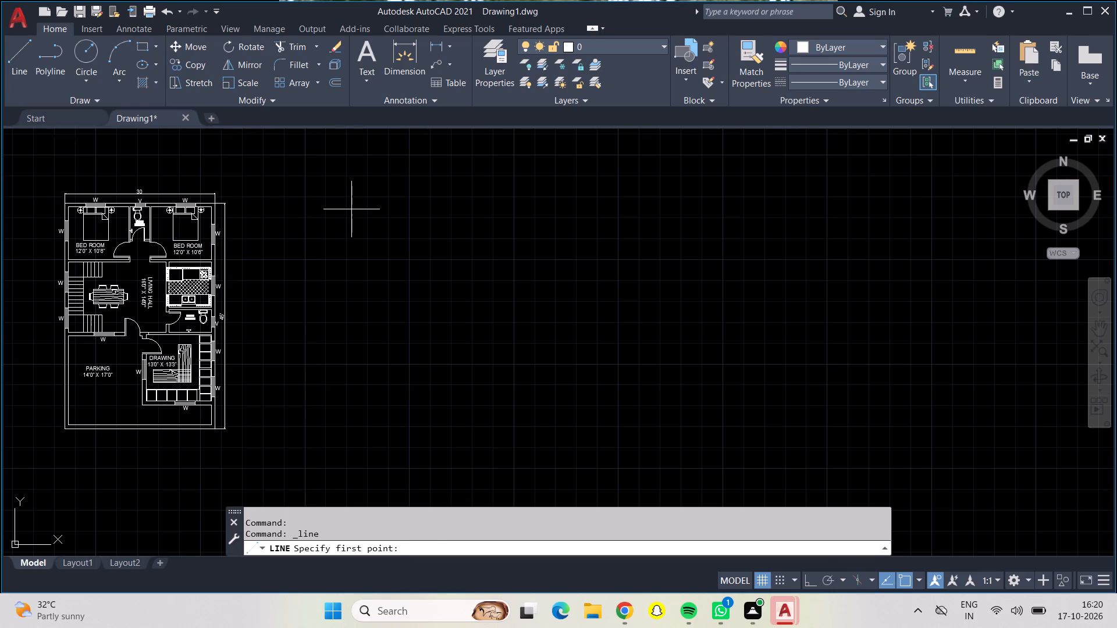
click(351, 209)
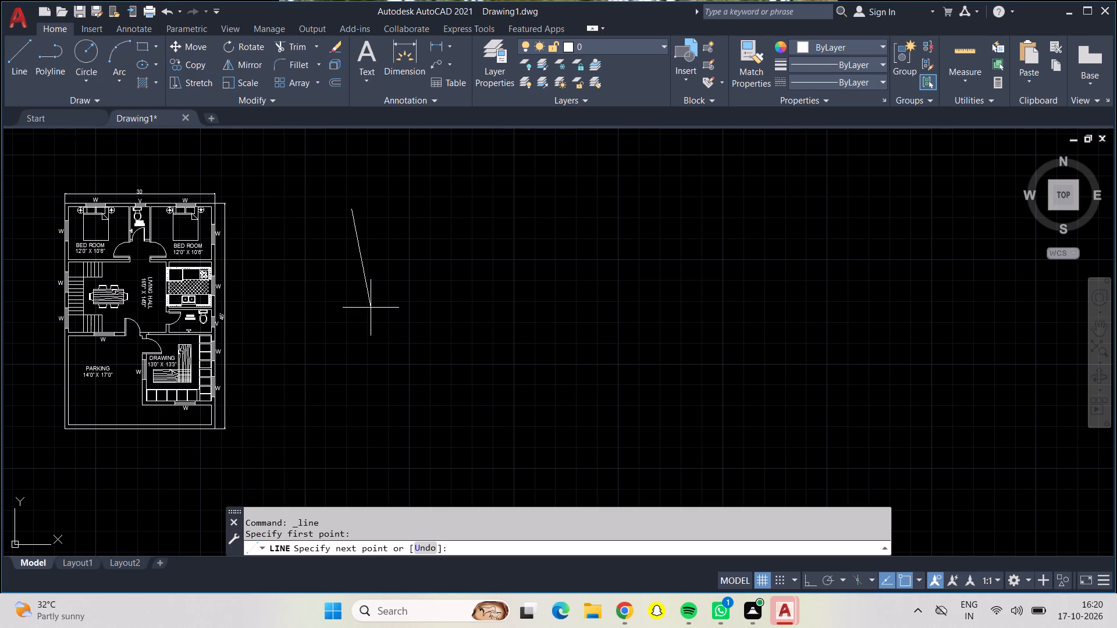
key(F8)
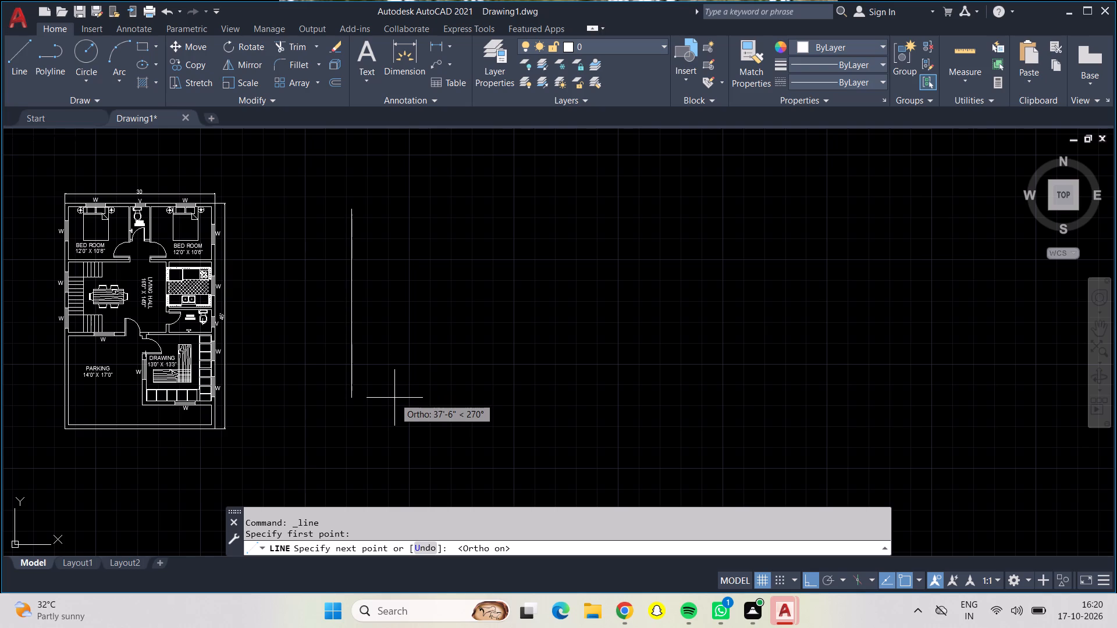
text(34)
key(BackSpace)
key(2)
key(apostrophe)
key(Return)
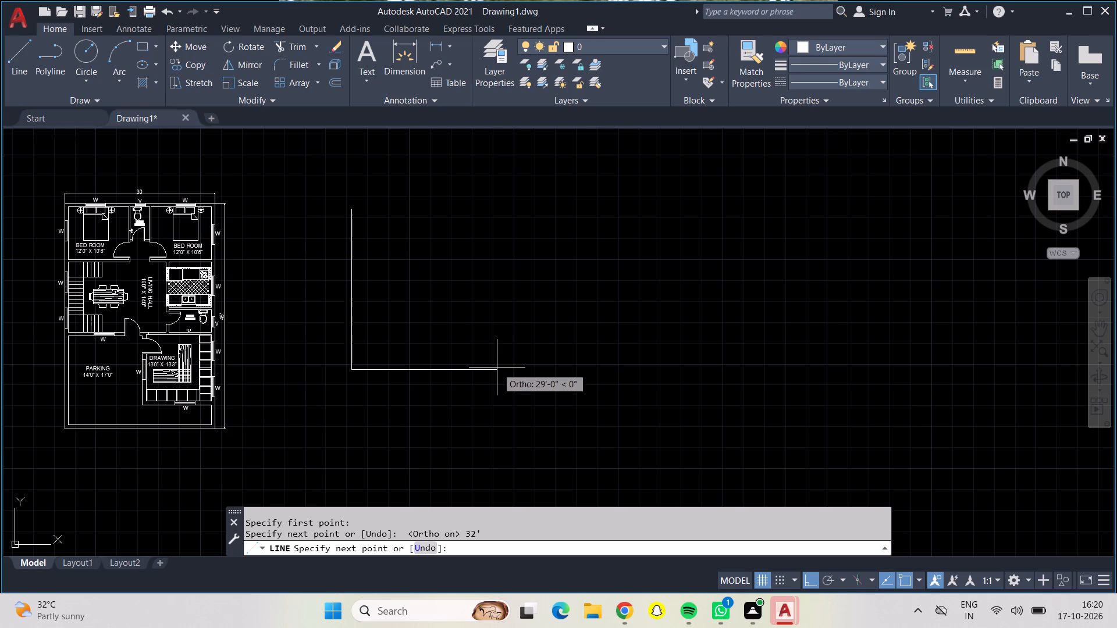
text(31')
key(Return)
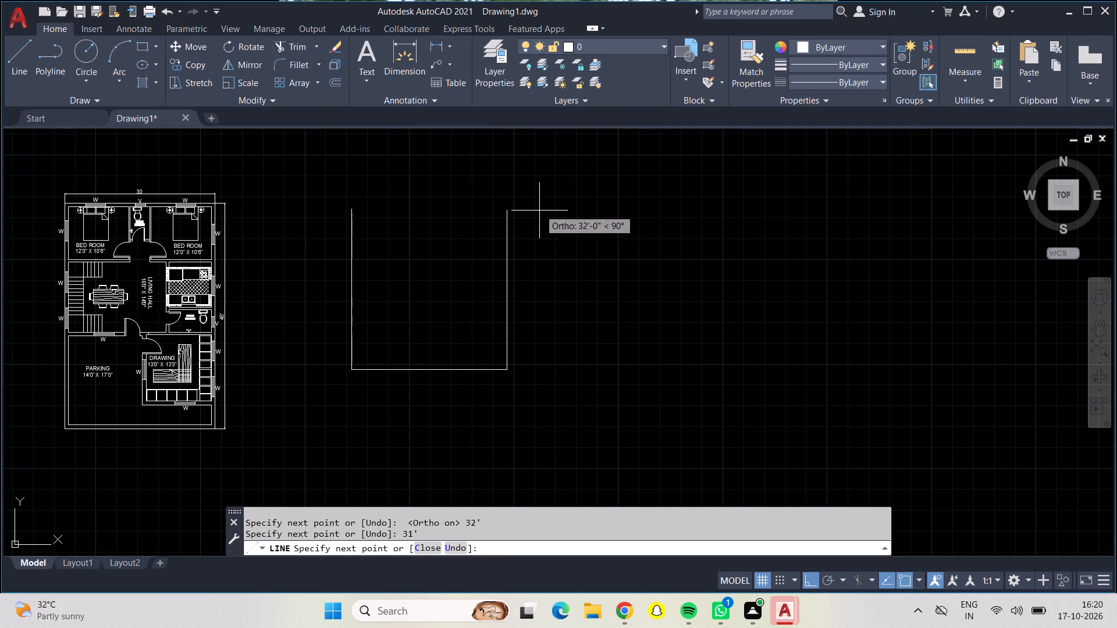
text(32')
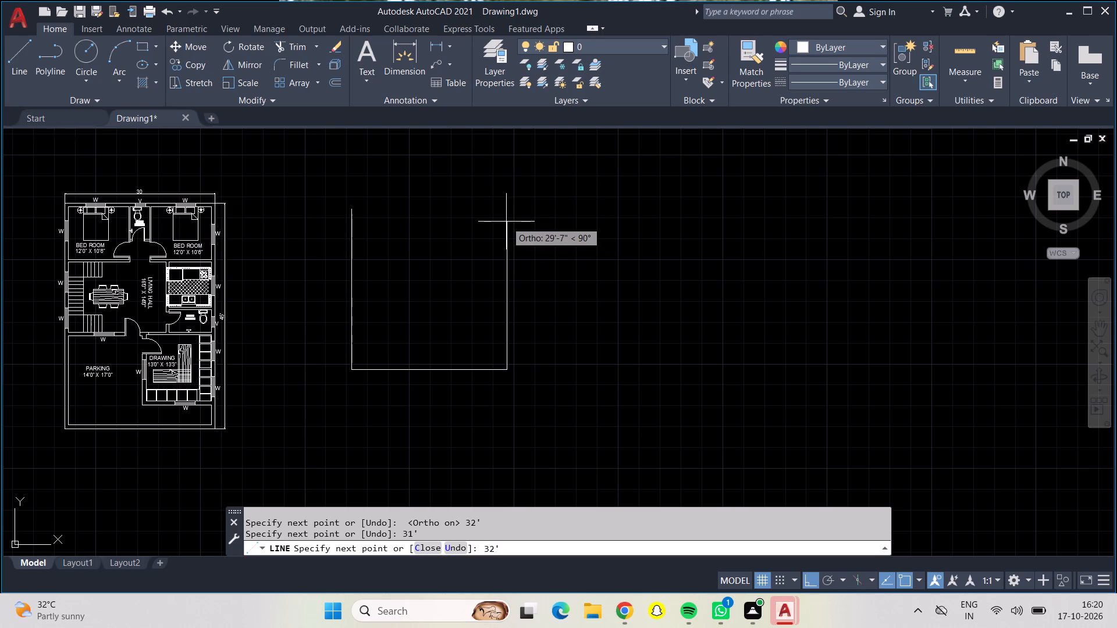
key(Return)
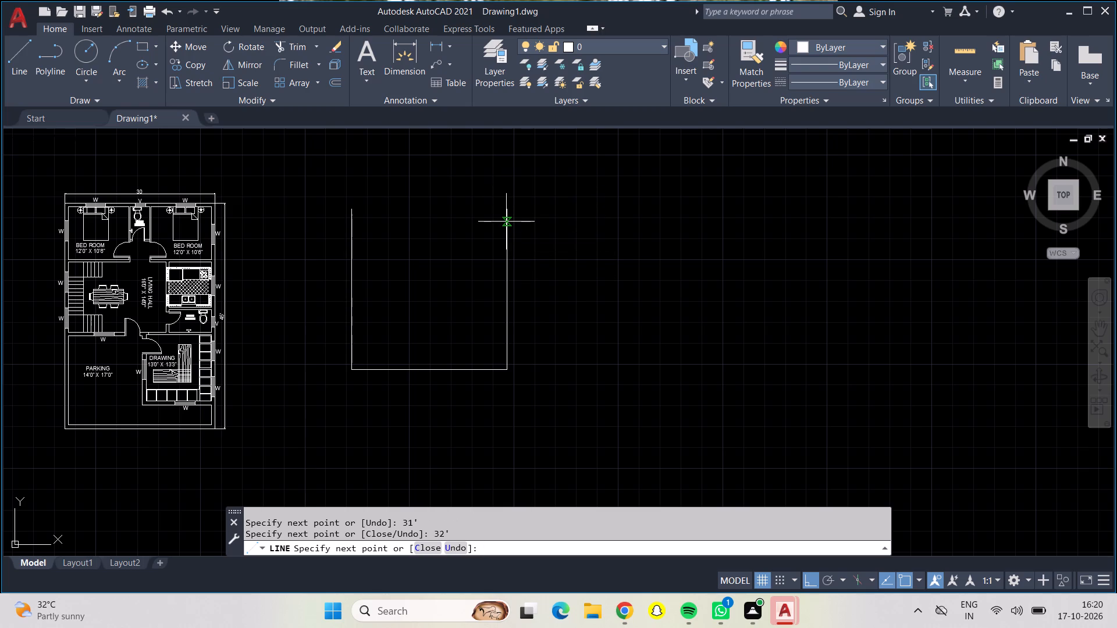
text(31')
key(Return)
key(Return)
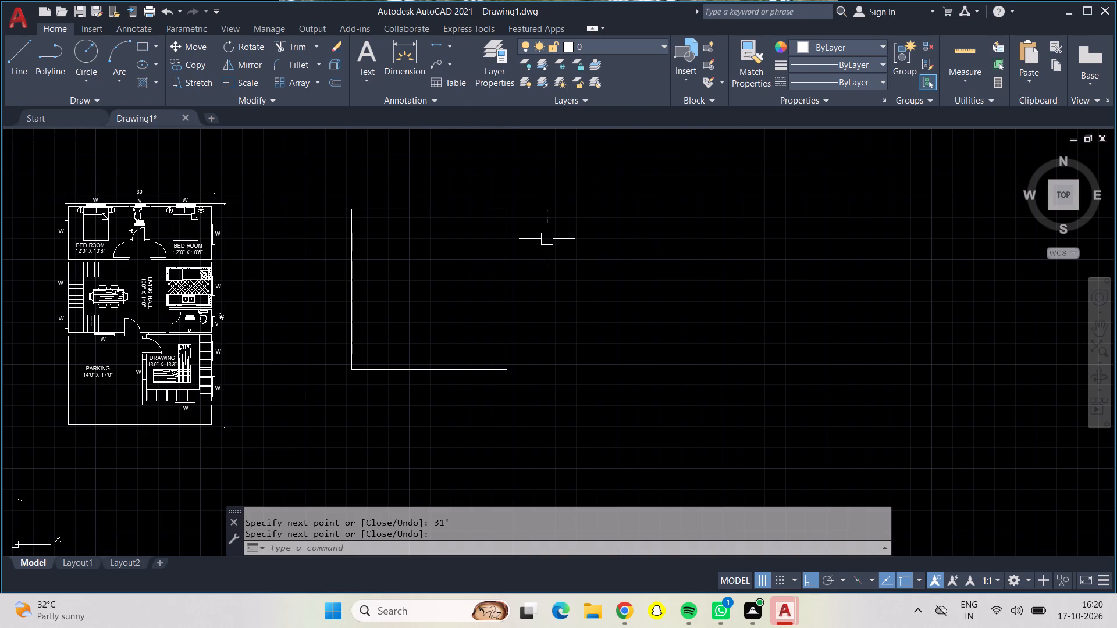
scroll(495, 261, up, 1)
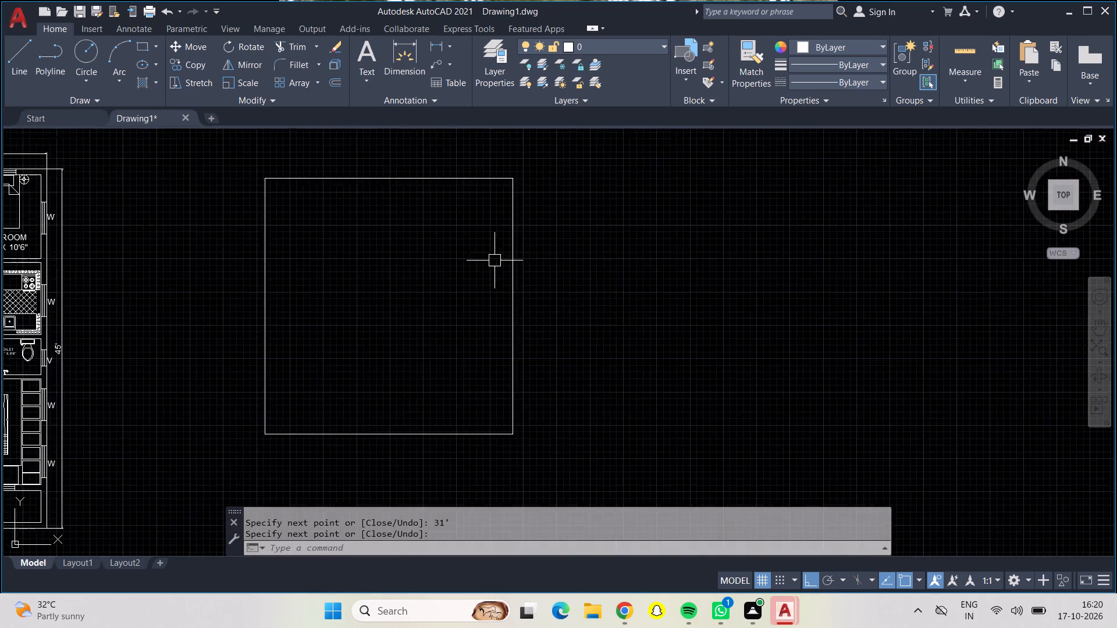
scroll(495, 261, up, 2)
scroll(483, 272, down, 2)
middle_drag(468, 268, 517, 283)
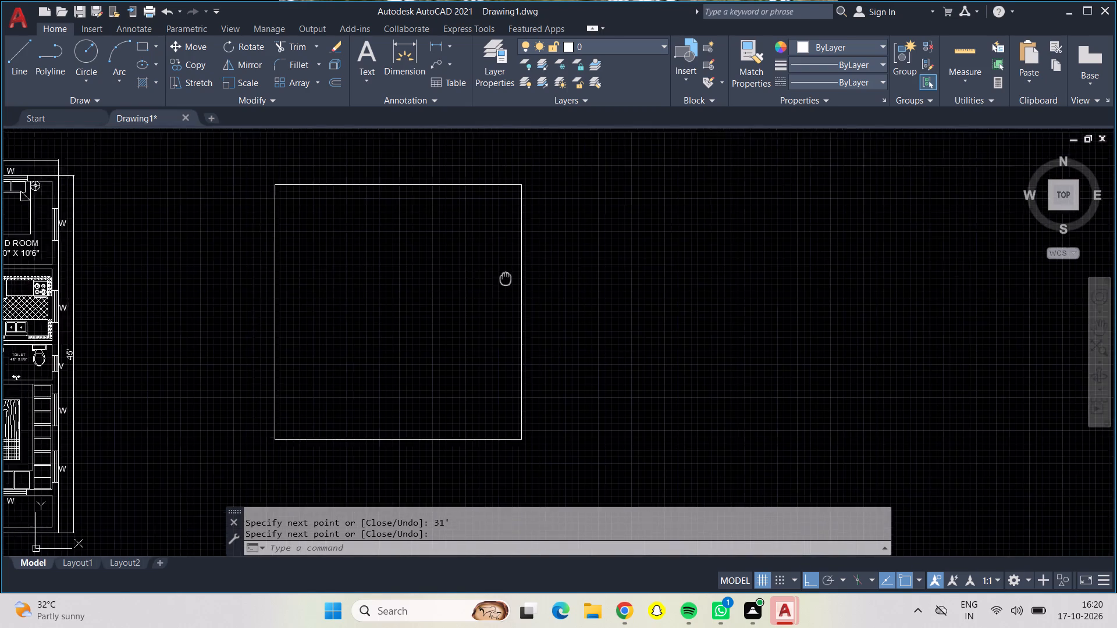
Offset all four sides of the 31' by 32' outline 9" inward to form the outer walls.
middle_drag(517, 283, 568, 298)
key(Escape)
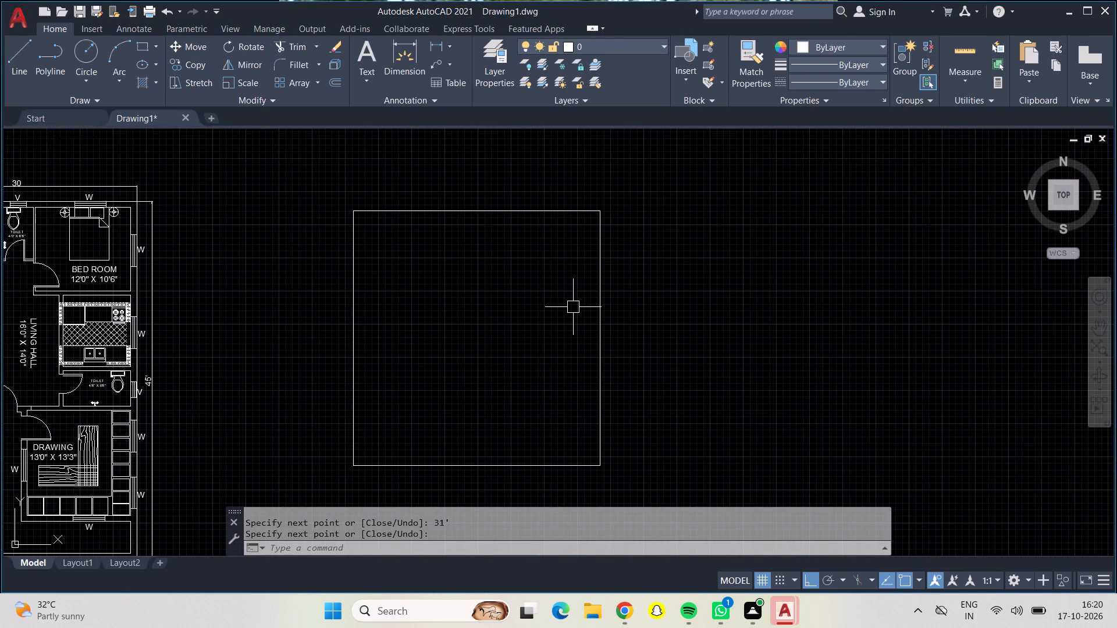
key(o)
key(Return)
text(9")
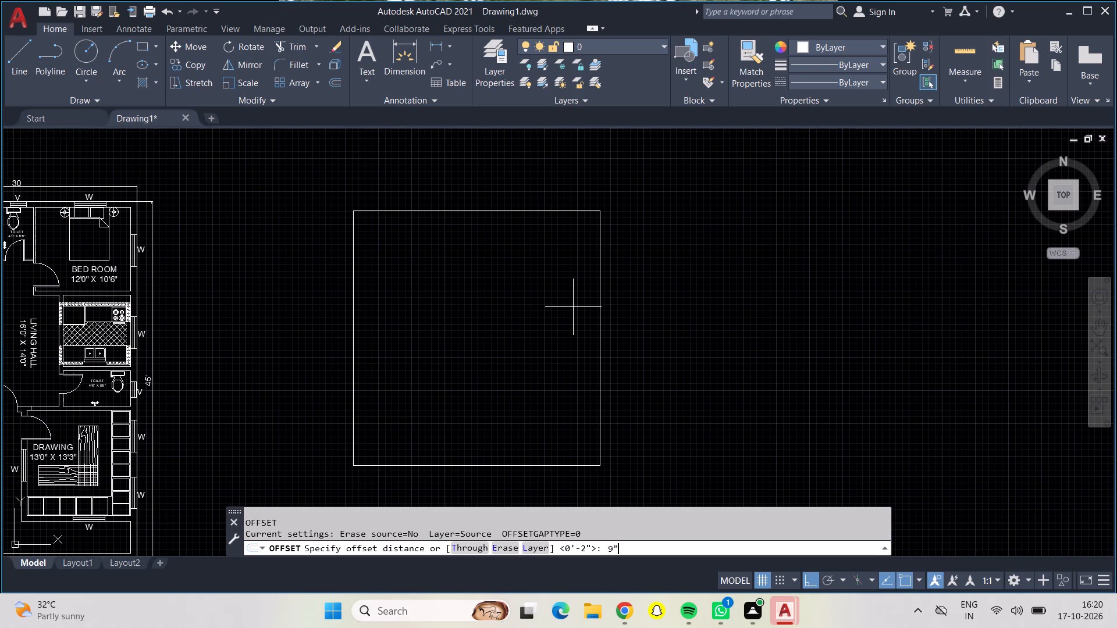
key(Return)
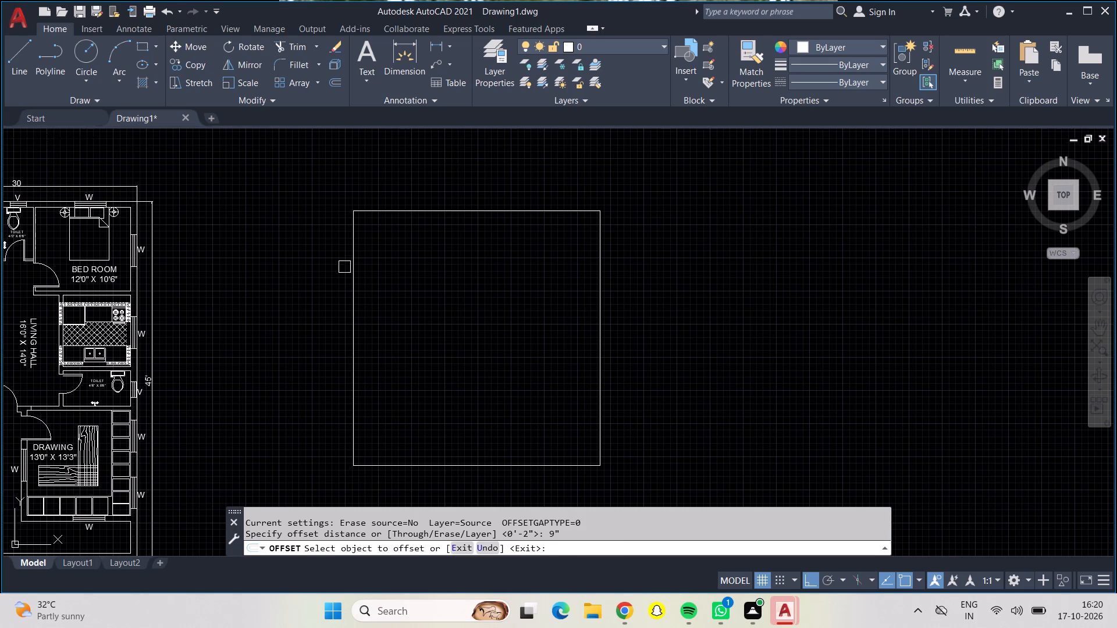
click(356, 277)
click(438, 312)
click(471, 213)
click(471, 291)
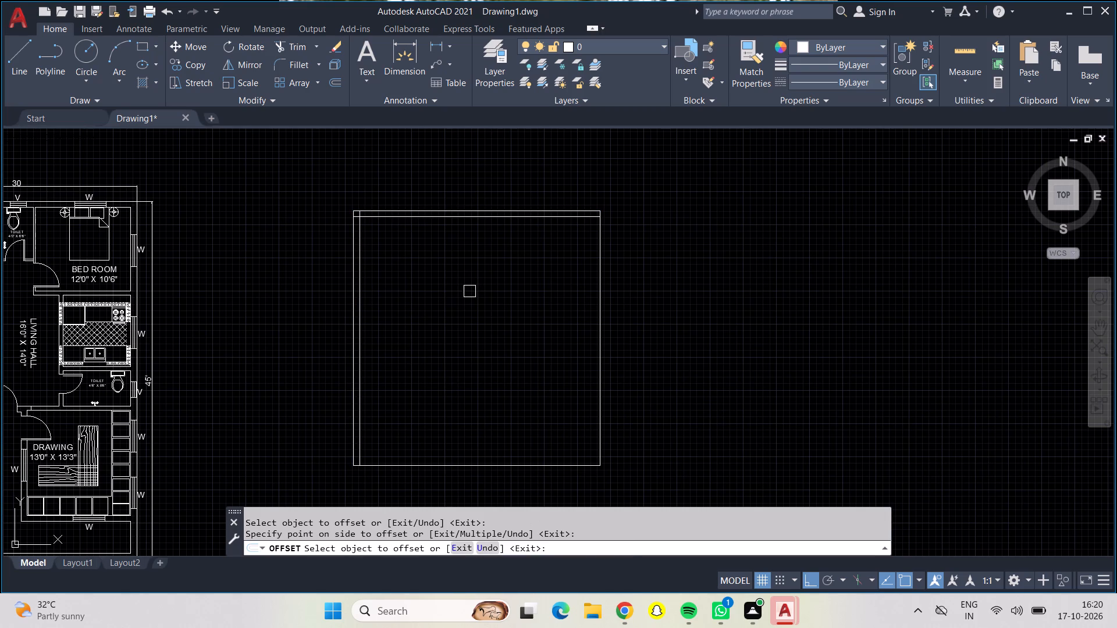
click(604, 334)
click(539, 340)
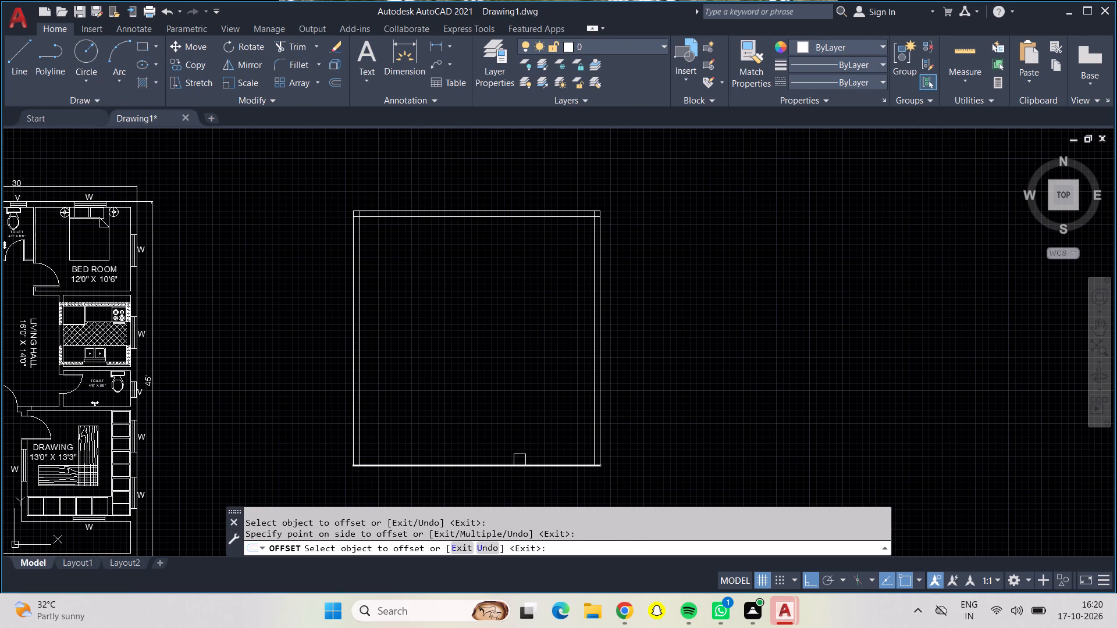
click(520, 461)
click(515, 417)
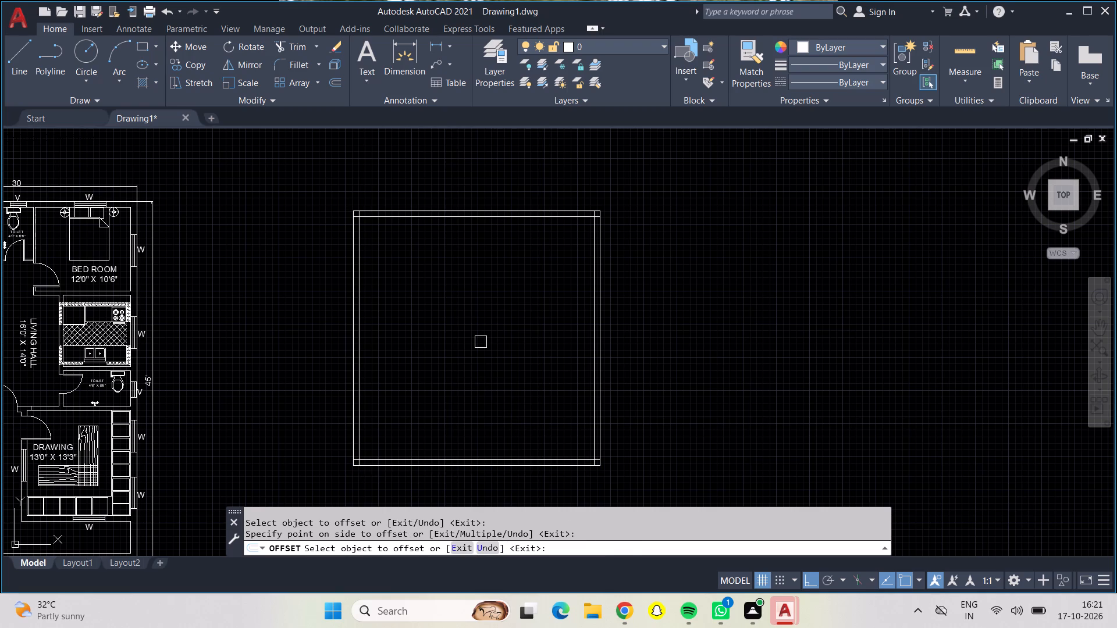
key(Escape)
Offset the inner line of the north wall 10' south across the outline.
key(o)
key(Return)
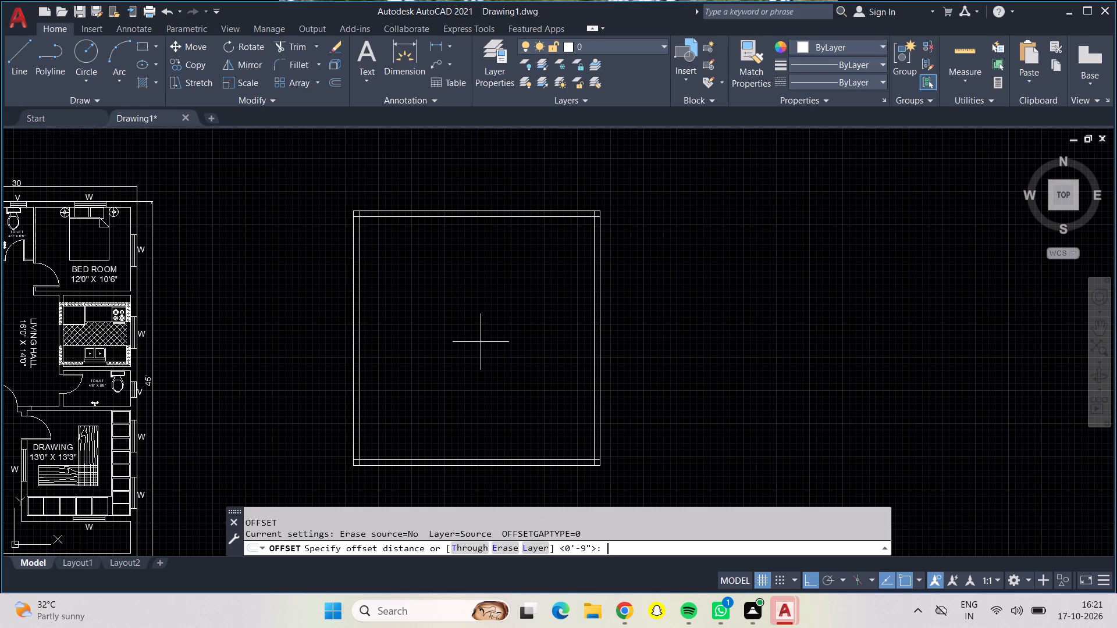
text(10')
key(Return)
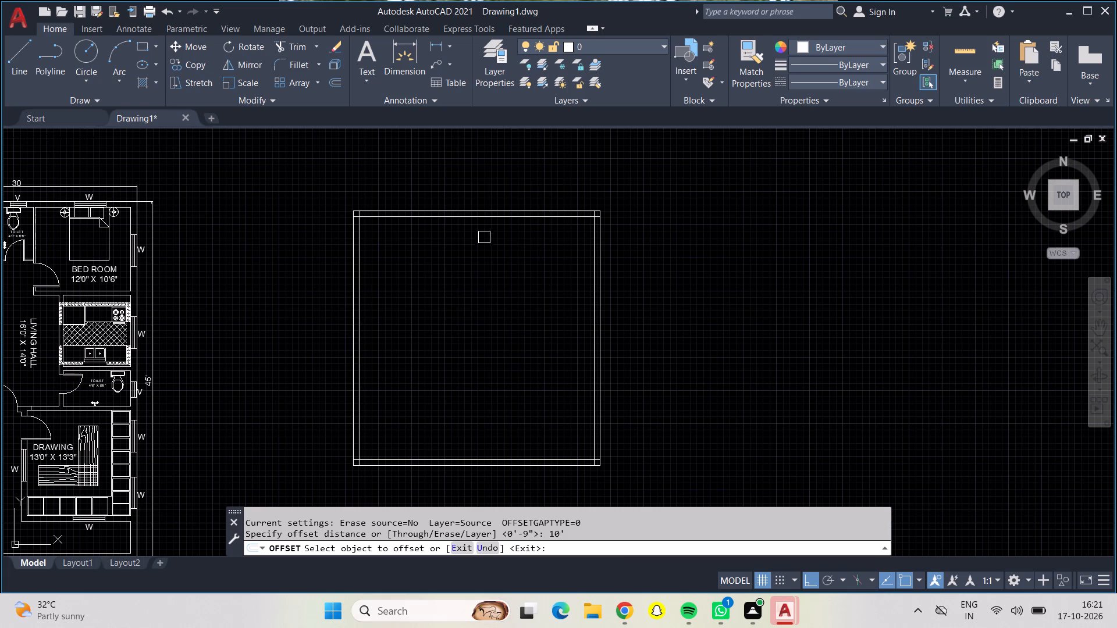
click(485, 220)
click(485, 258)
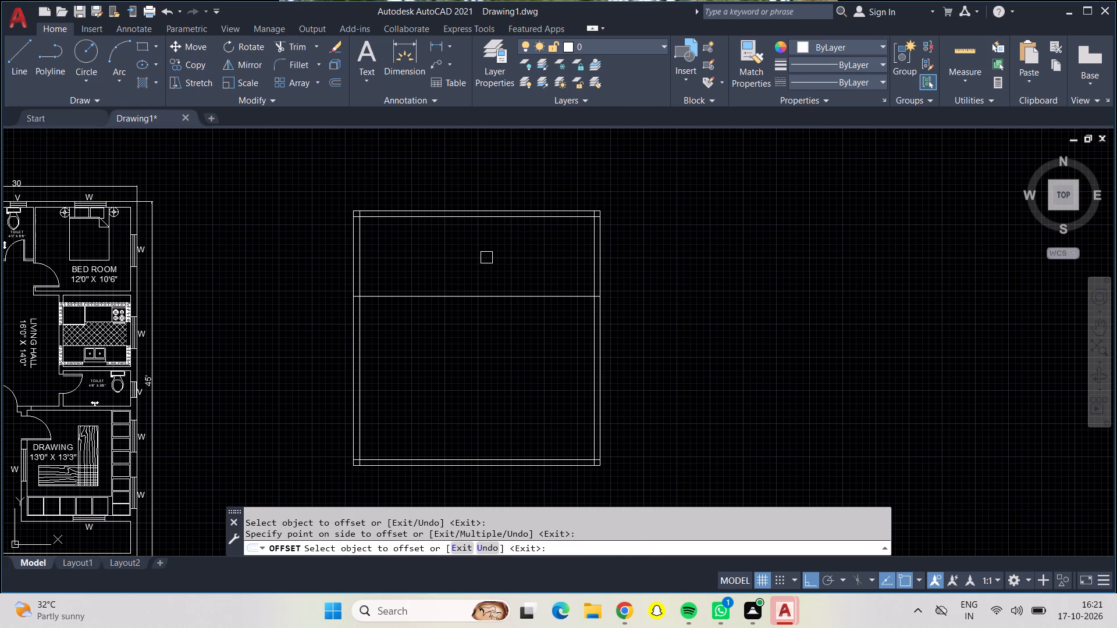
key(Escape)
Offset the inner lines of the west and east walls 12' towards the middle of the outline.
key(o)
key(Return)
text(12)
key(apostrophe)
key(Return)
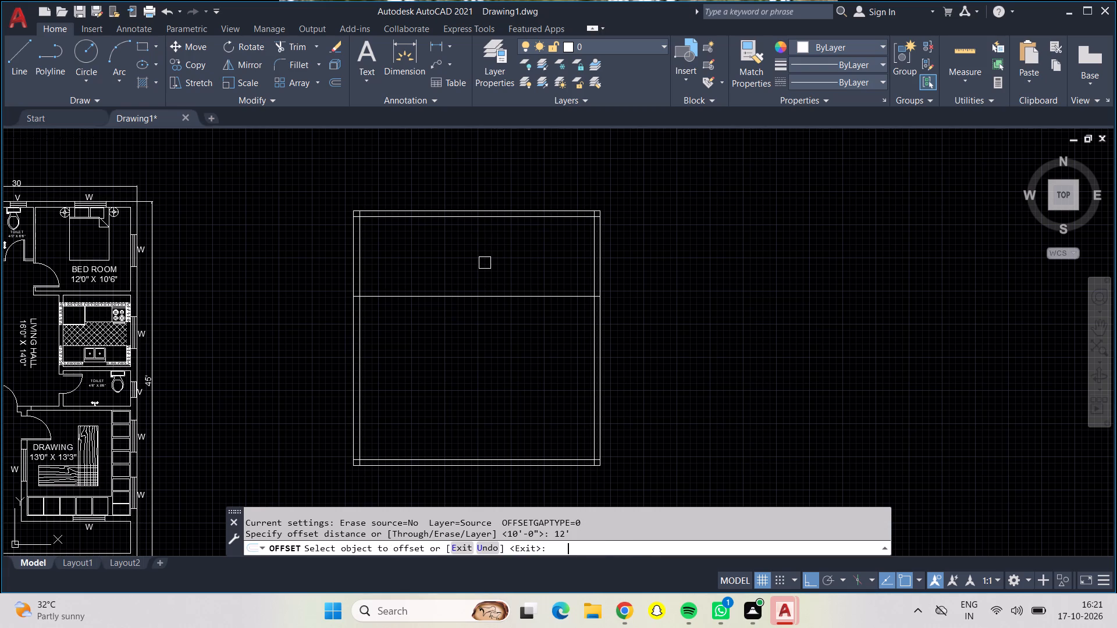
click(364, 267)
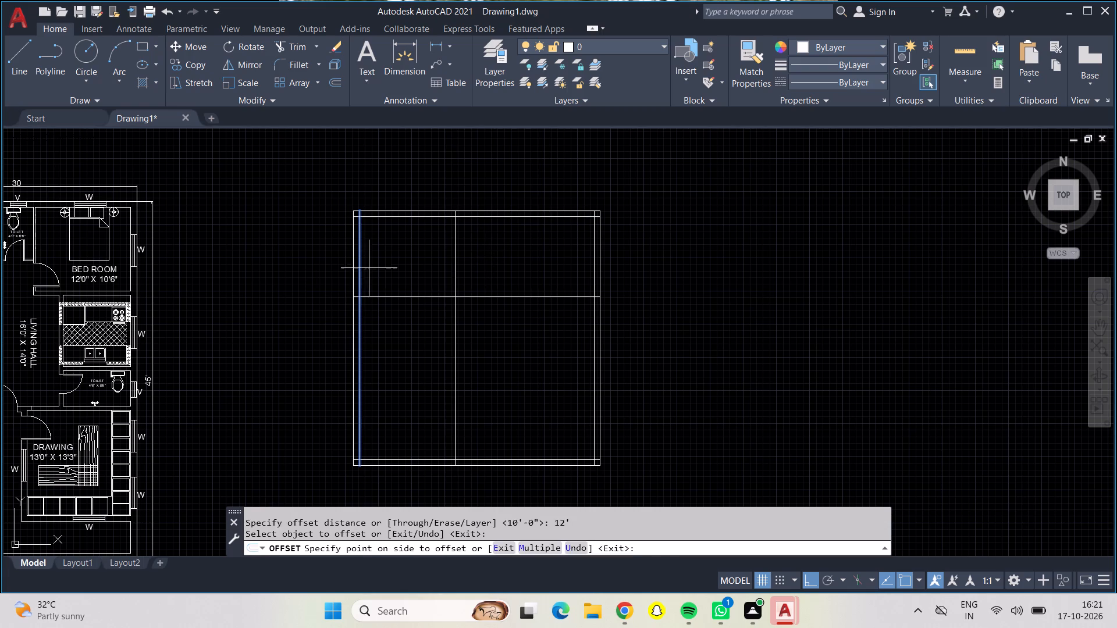
drag(438, 272, 443, 270)
click(592, 263)
click(511, 268)
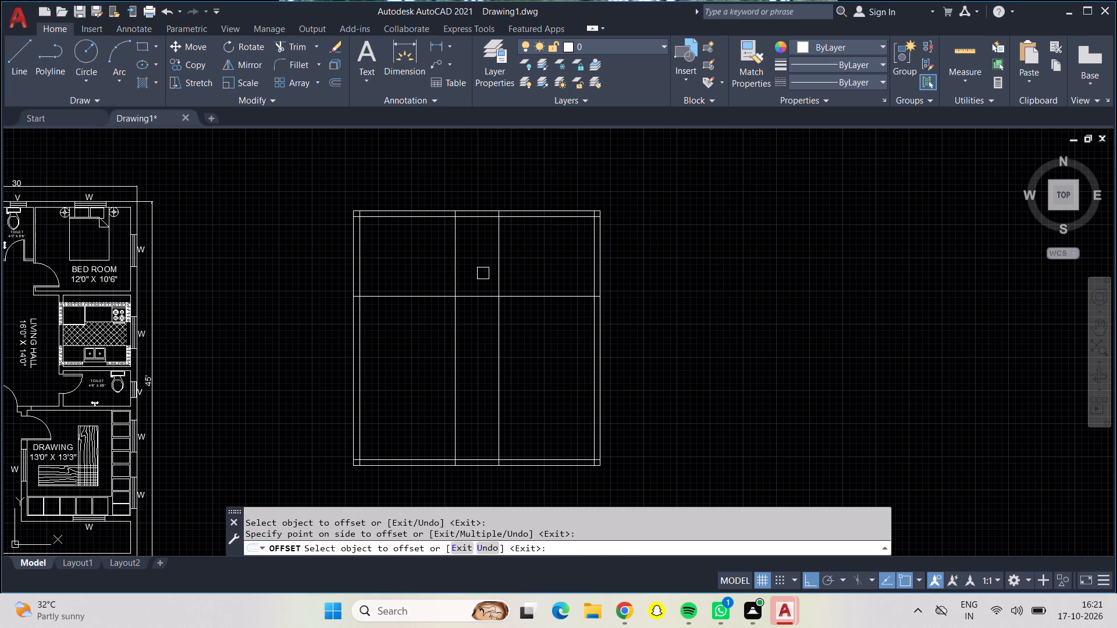
scroll(467, 270, up, 1)
scroll(467, 270, down, 1)
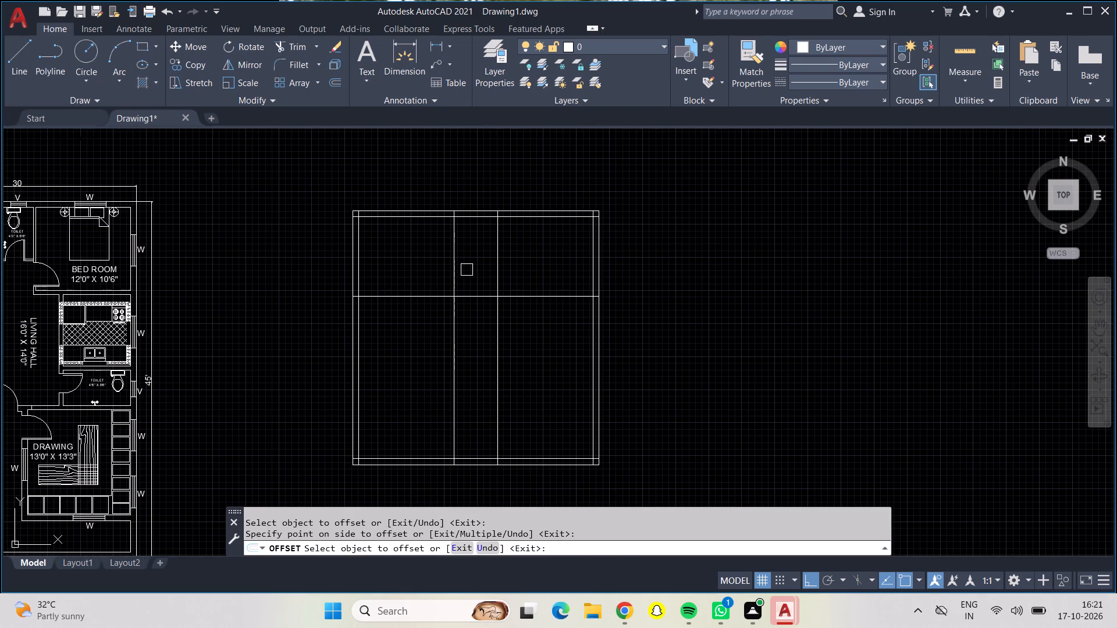
scroll(468, 271, up, 1)
scroll(468, 271, down, 1)
scroll(471, 269, up, 1)
scroll(471, 269, down, 1)
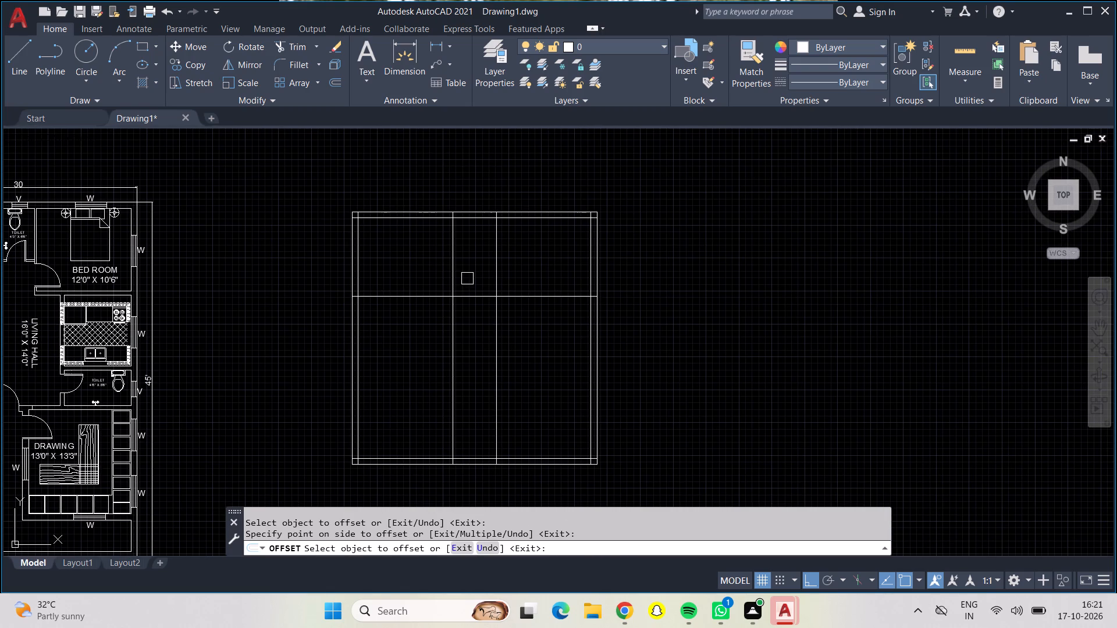
key(Escape)
Offset the two vertical partition lines 6" towards each other and the horizontal partition line 6" south.
key(o)
key(Return)
key(6)
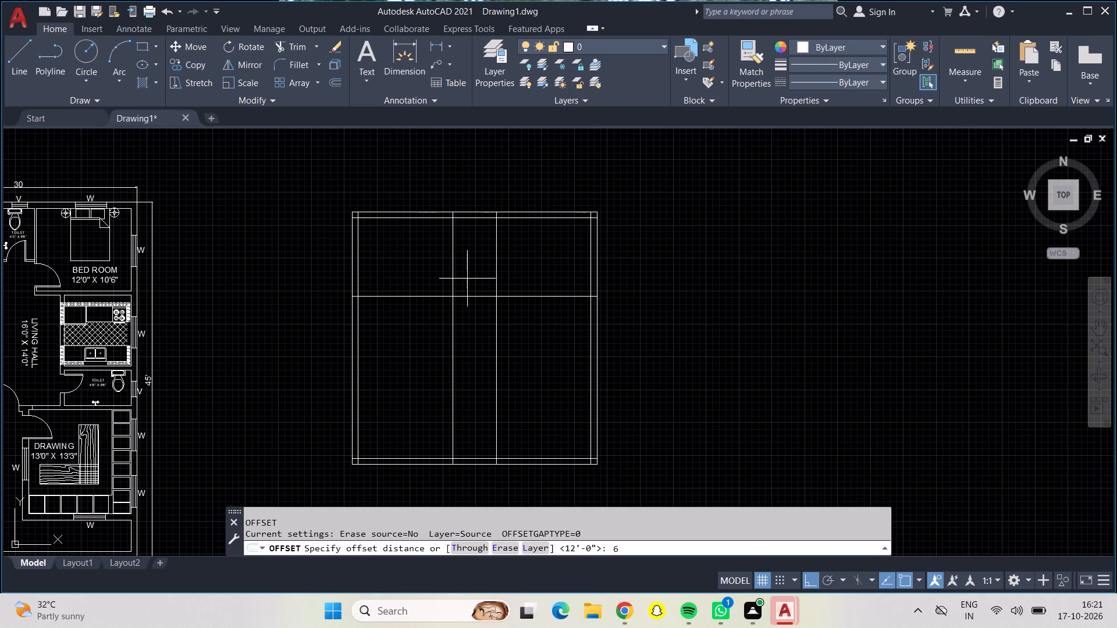
key(shift+quotedbl)
key(Return)
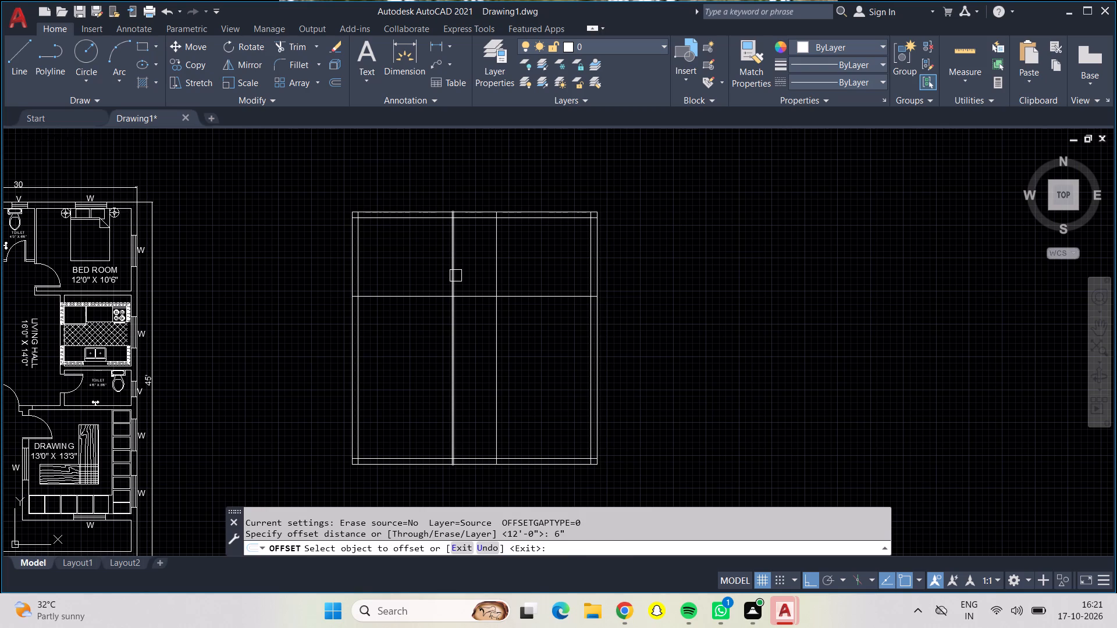
click(456, 276)
click(460, 276)
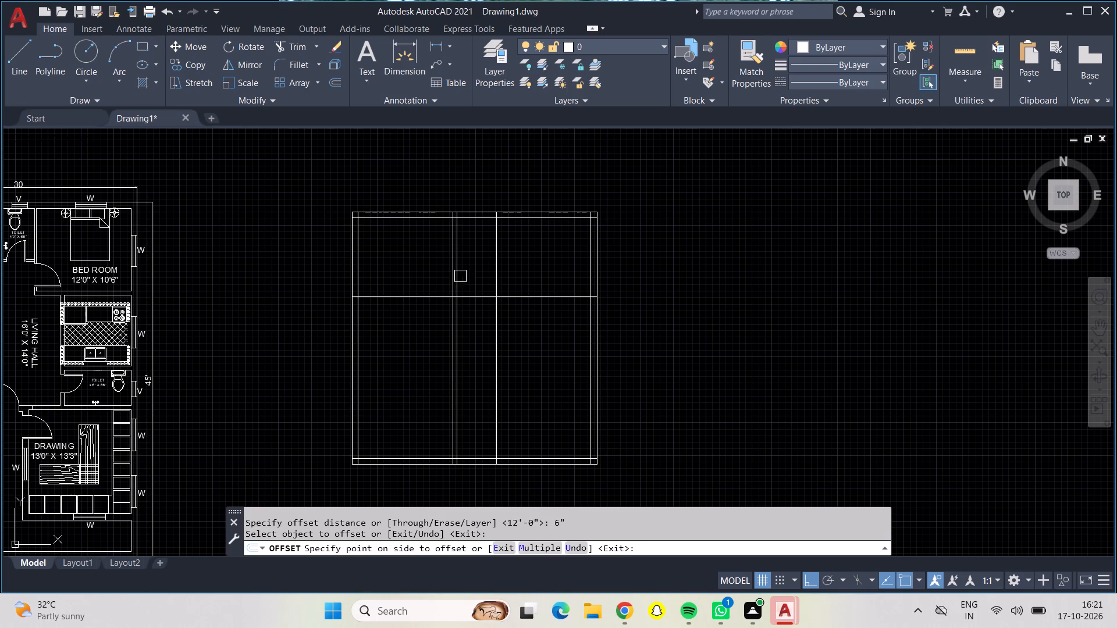
click(495, 281)
click(480, 277)
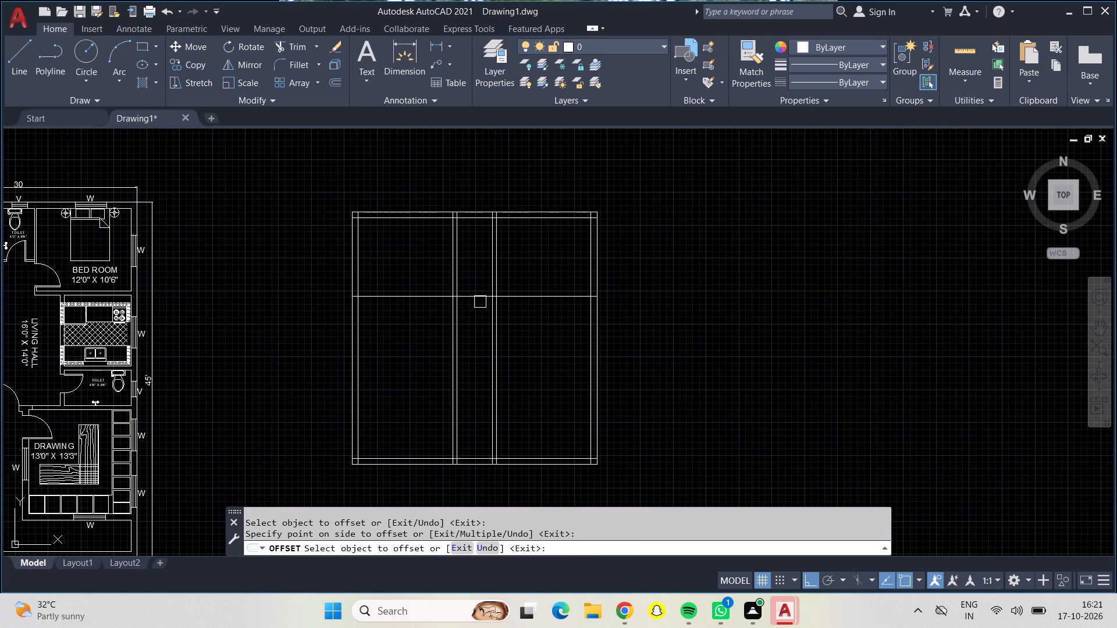
click(480, 298)
click(481, 358)
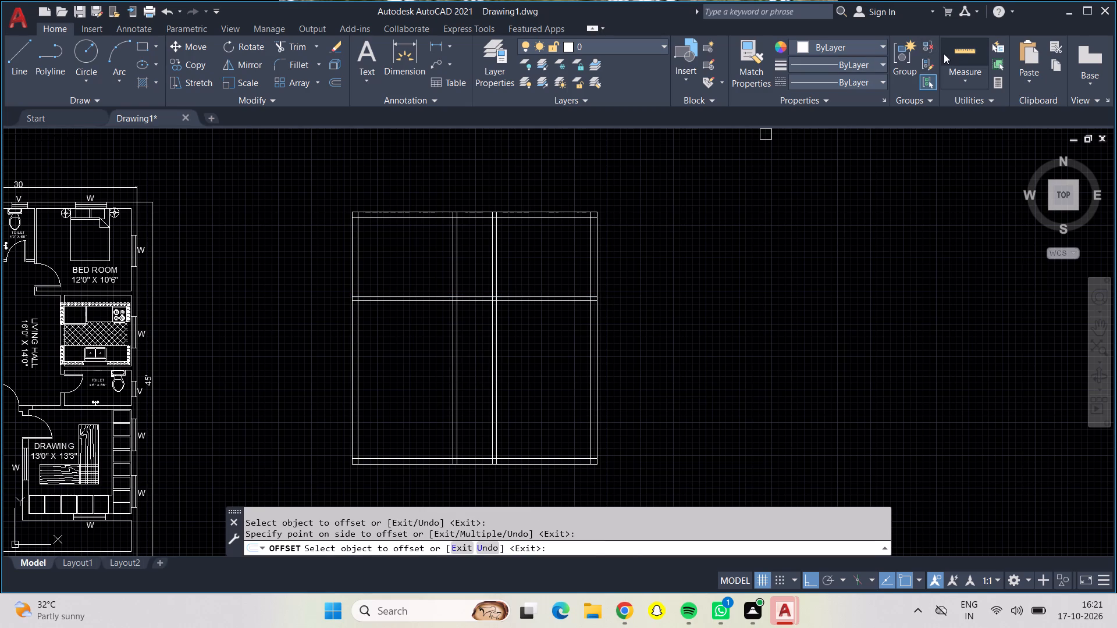
Quick-measure the narrow middle space between the two vertical partitions, south of the north wall.
click(962, 52)
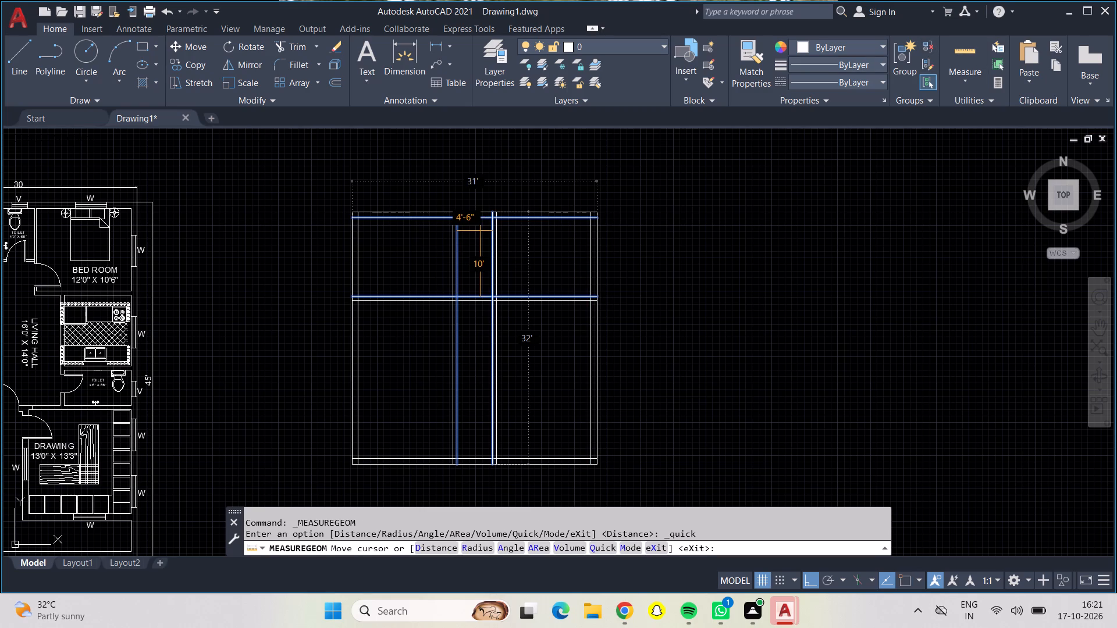
key(Escape)
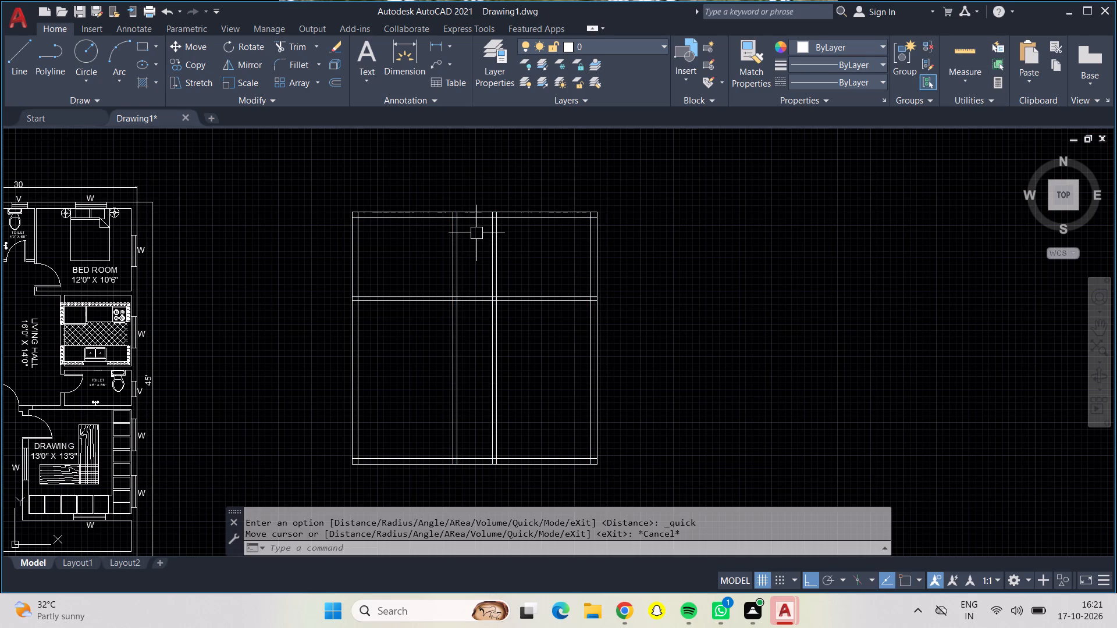
Offset the inner line of the north wall 2' south.
scroll(477, 233, up, 3)
scroll(477, 239, down, 1)
middle_drag(474, 242, 474, 287)
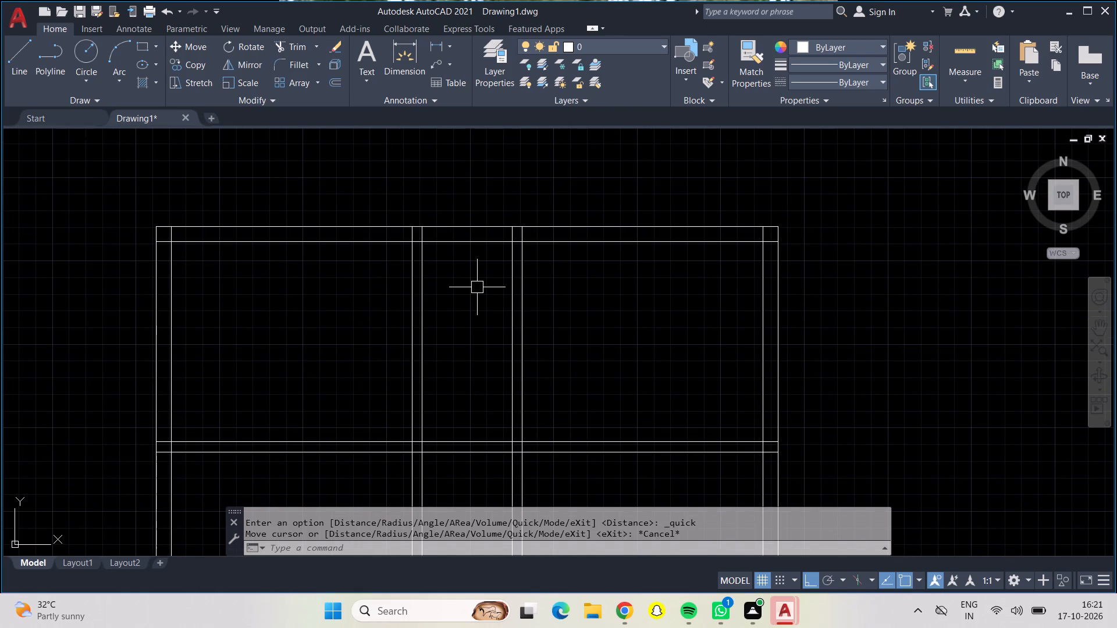
key(Escape)
key(o)
key(Return)
key(2)
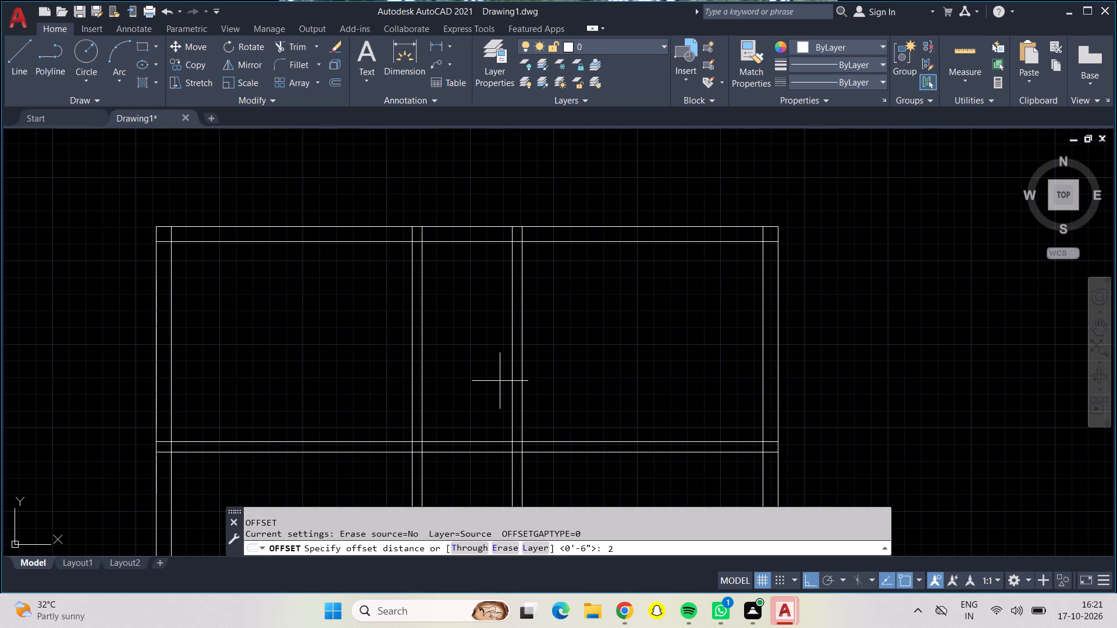
key(apostrophe)
key(Return)
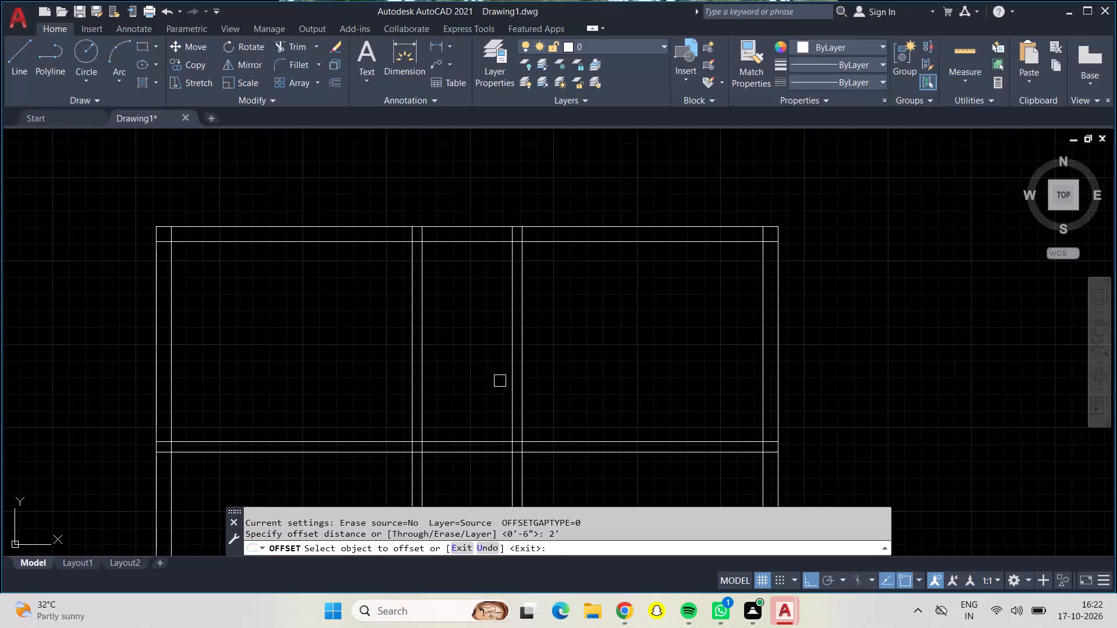
click(451, 244)
click(458, 266)
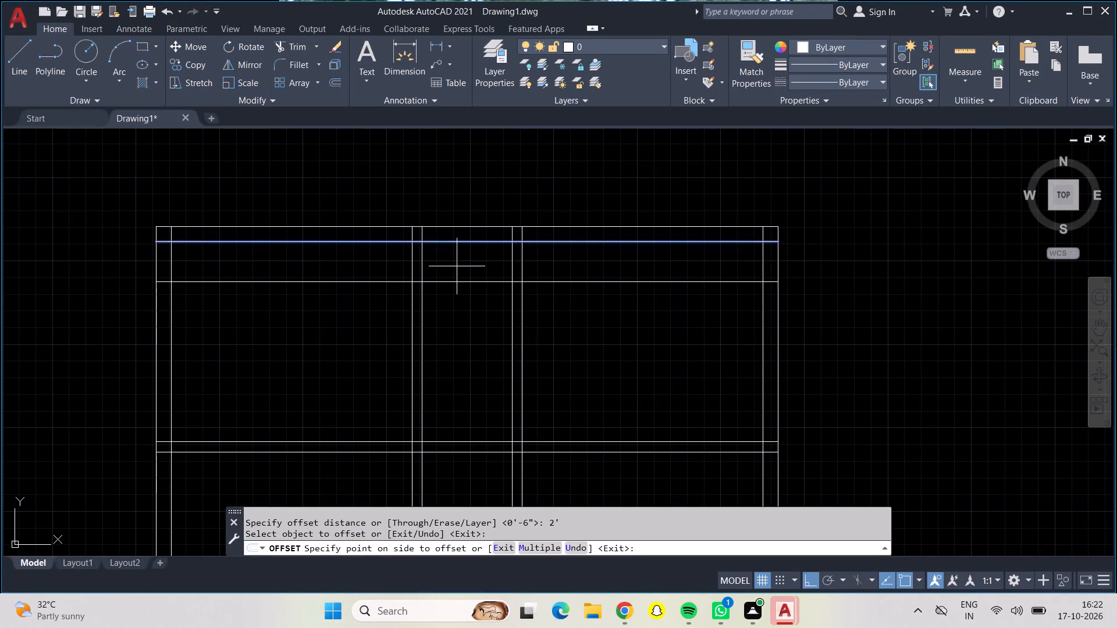
key(Escape)
Offset the new line below the north wall 6" south to give it wall thickness.
key(o)
key(Return)
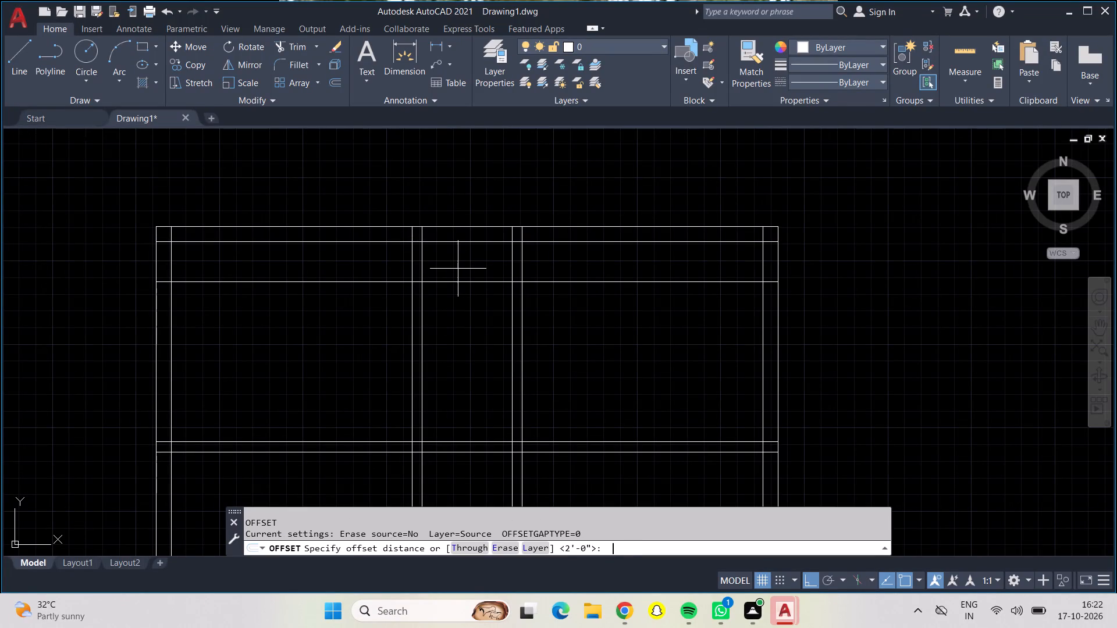
key(2)
key(BackSpace)
text(6")
key(Return)
click(479, 280)
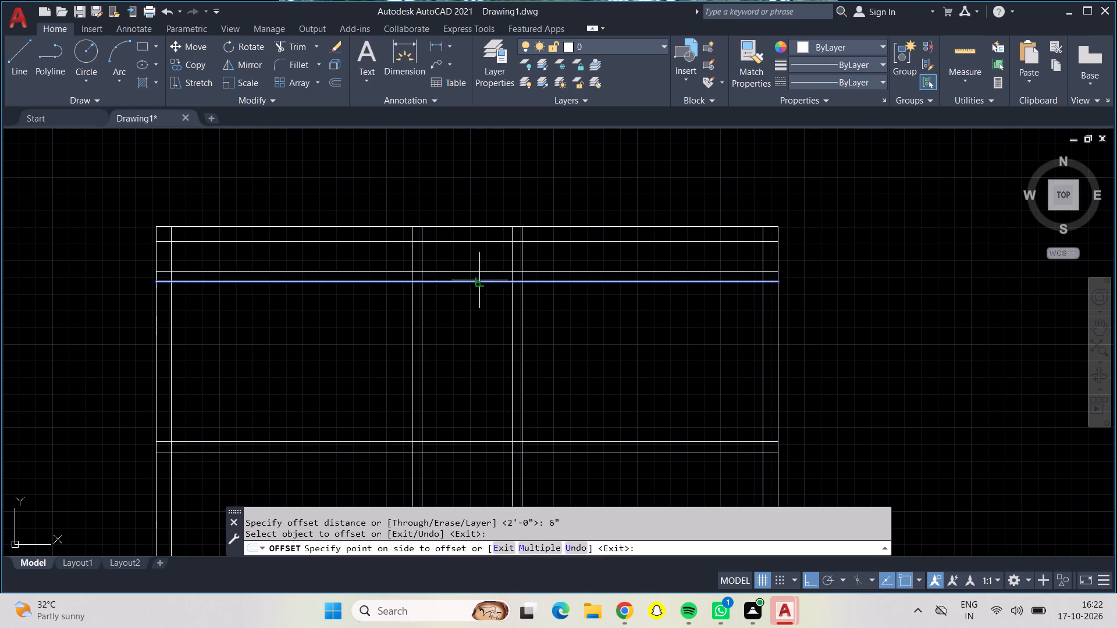
click(479, 329)
scroll(367, 336, down, 1)
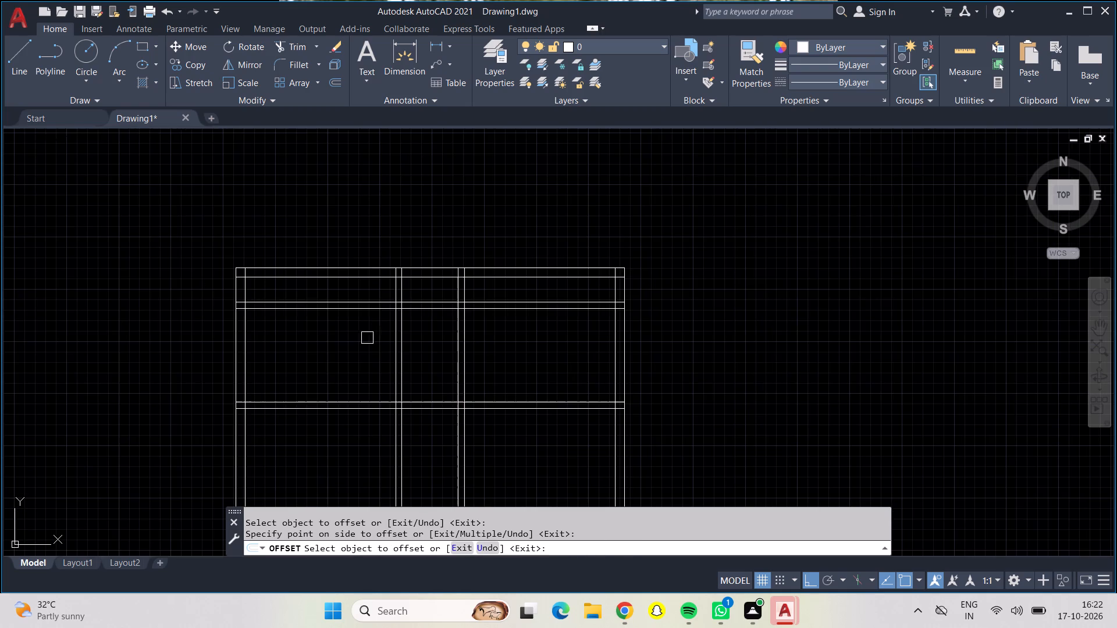
Quick-measure the new wall layout, including its west outer wall.
middle_drag(364, 348, 364, 305)
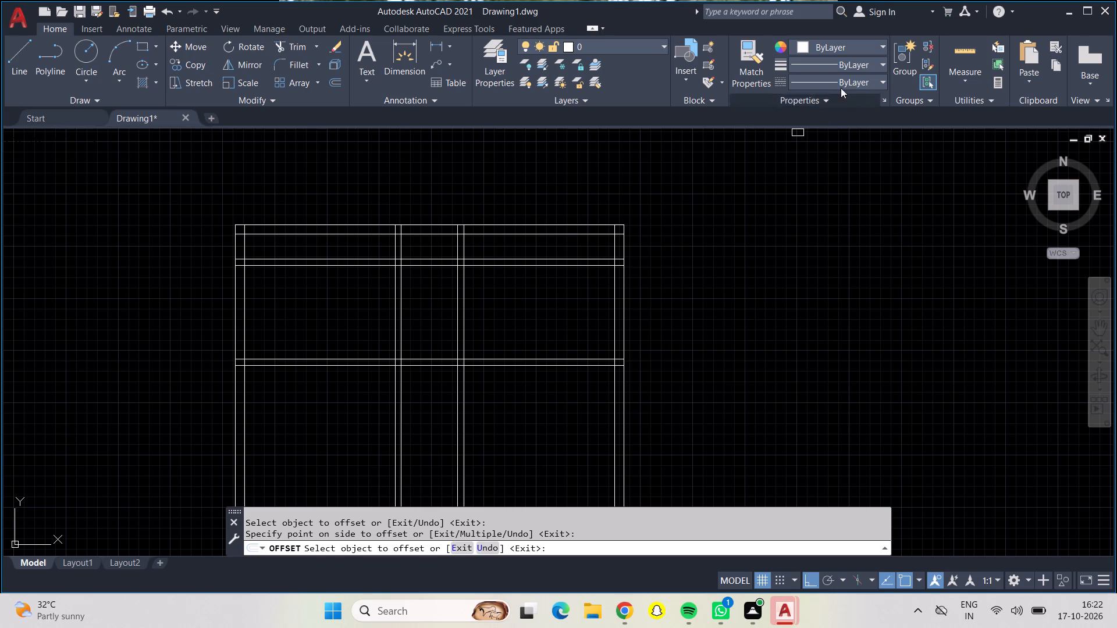
click(958, 49)
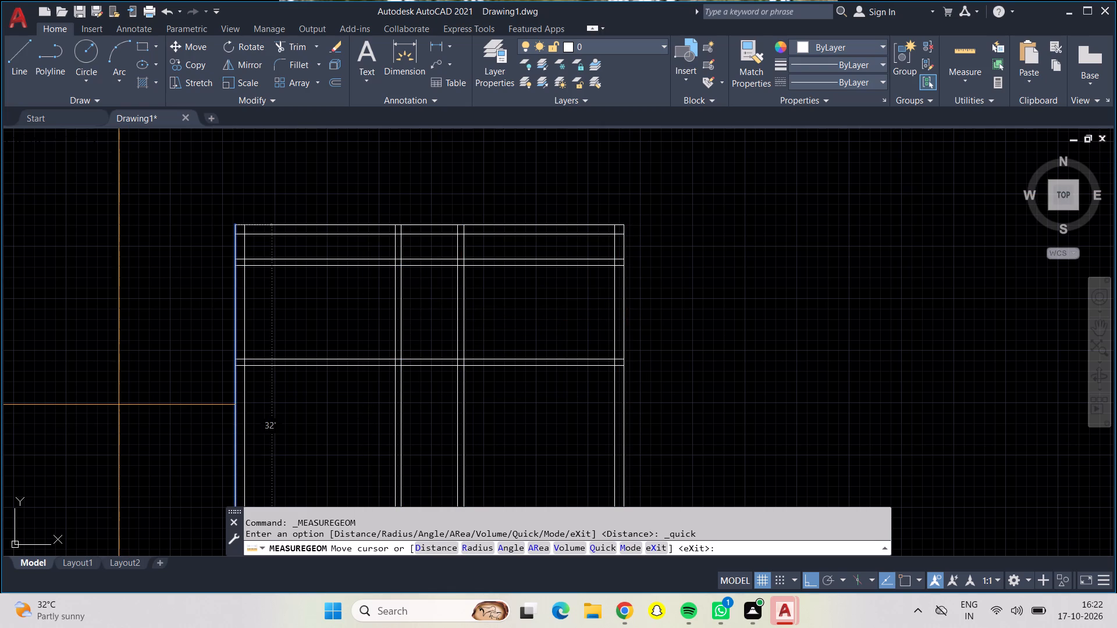
key(Escape)
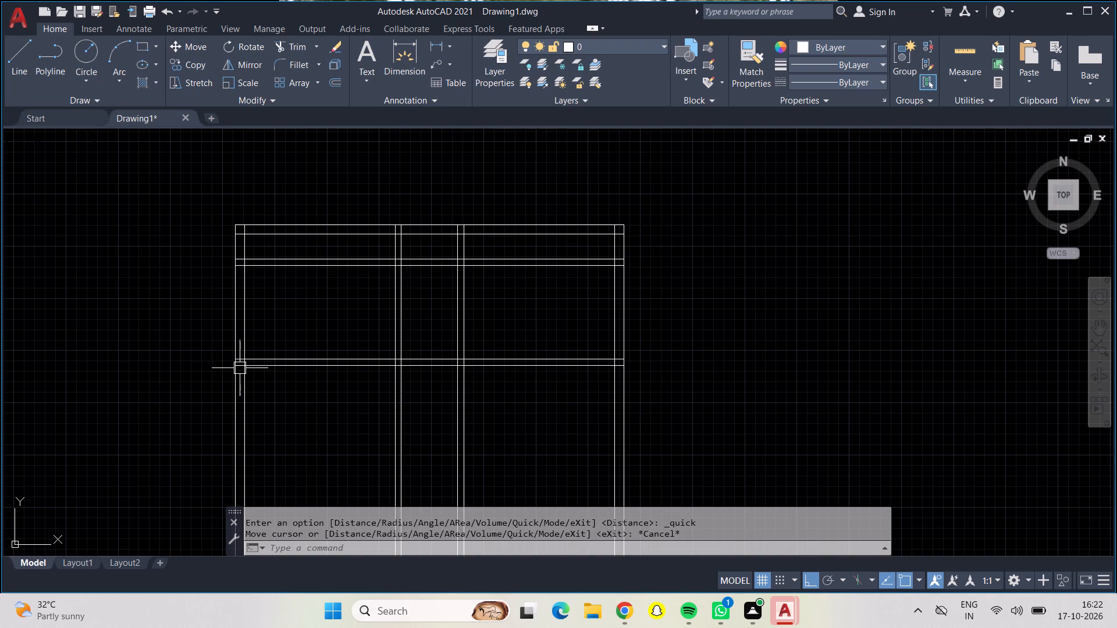
Start another Offset for the southern part of the new wall layout.
middle_drag(318, 414, 323, 280)
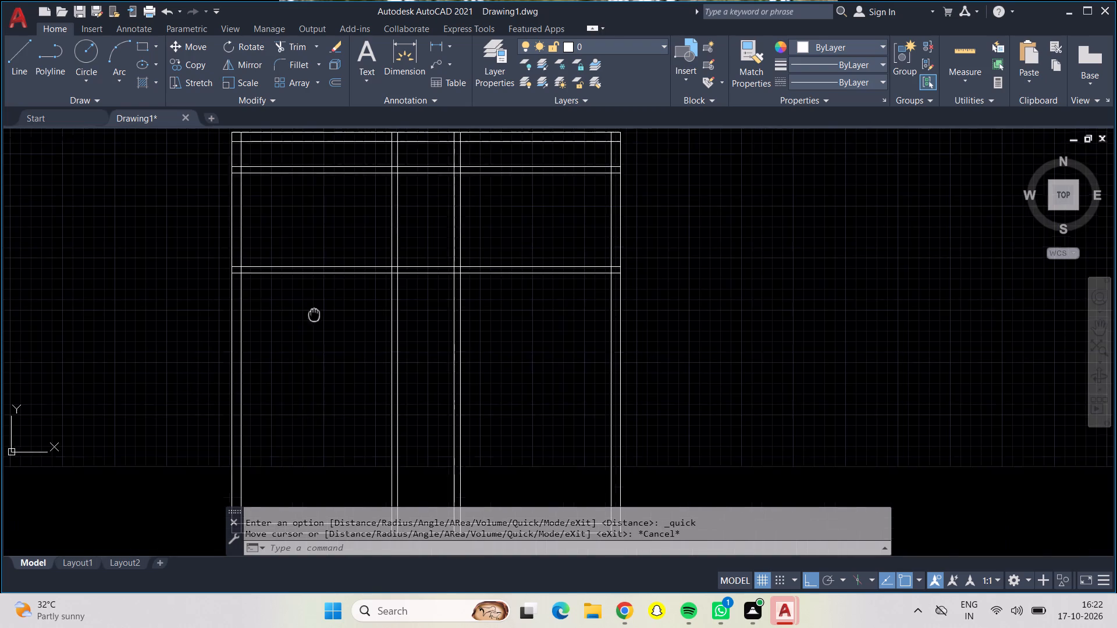
middle_drag(323, 280, 333, 212)
middle_drag(332, 238, 330, 287)
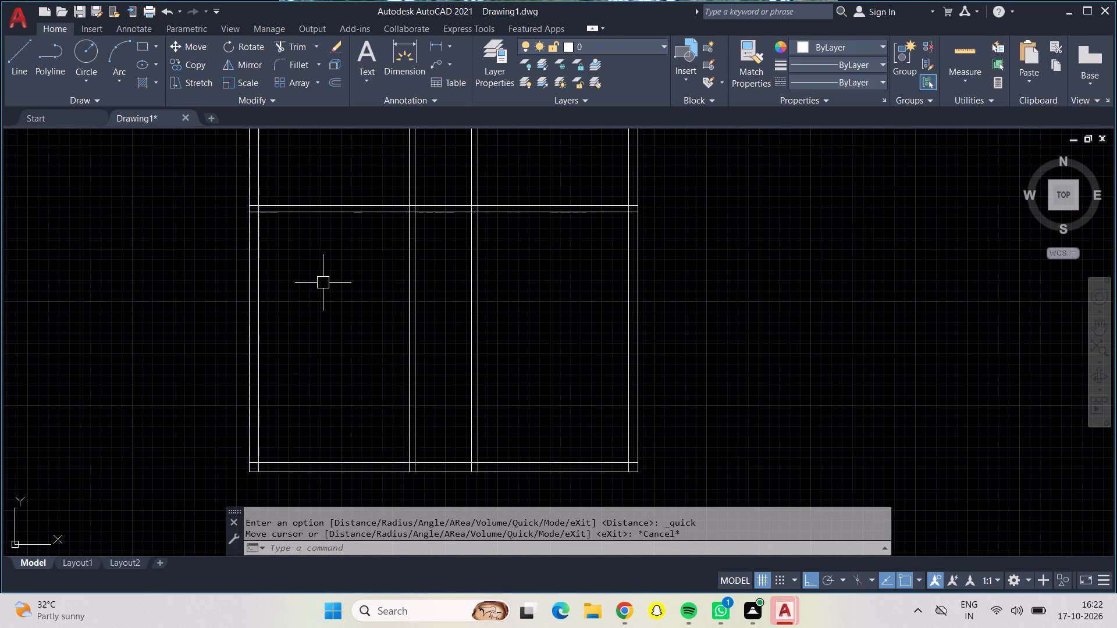
key(Escape)
key(o)
key(Return)
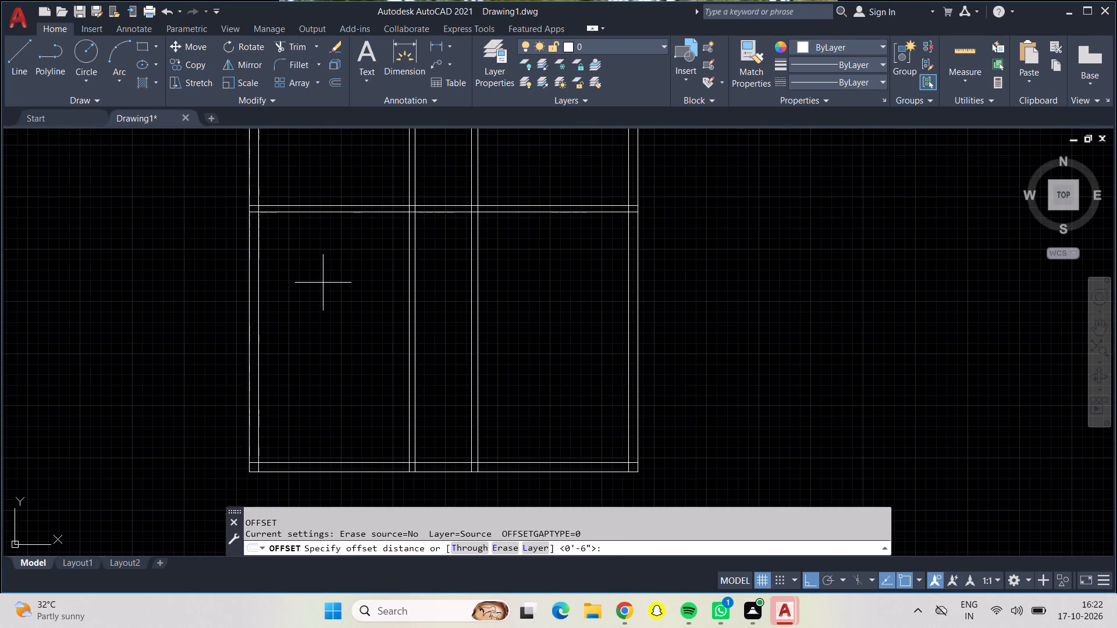
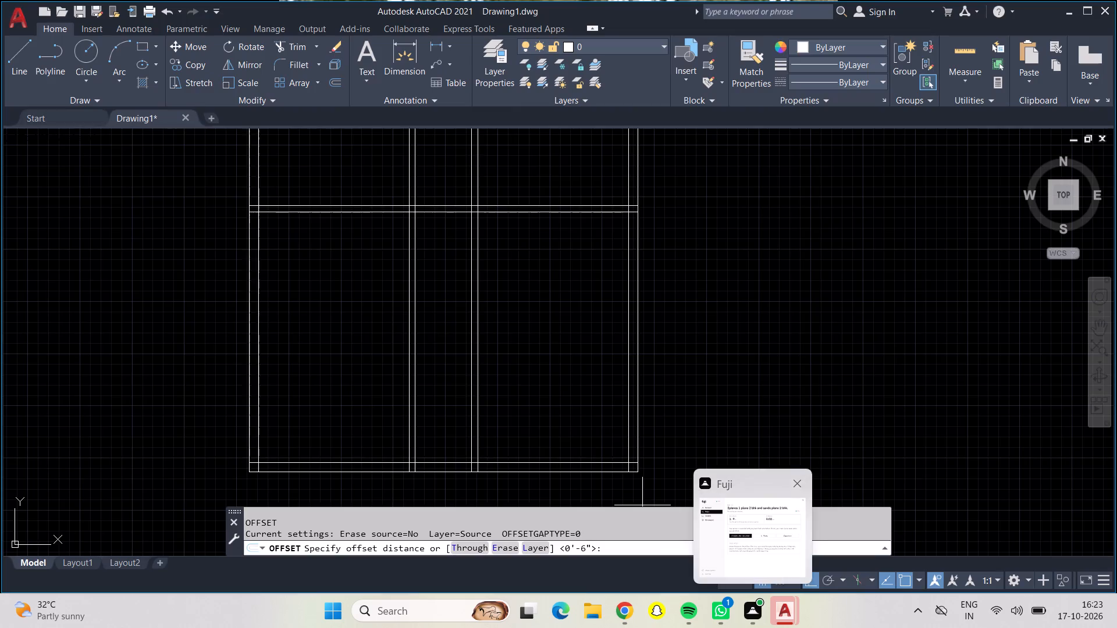
Restart the Offset command for the next wall line in the new floor plan's wall layout.
scroll(369, 302, up, 1)
middle_drag(369, 302, 389, 418)
scroll(389, 422, down, 1)
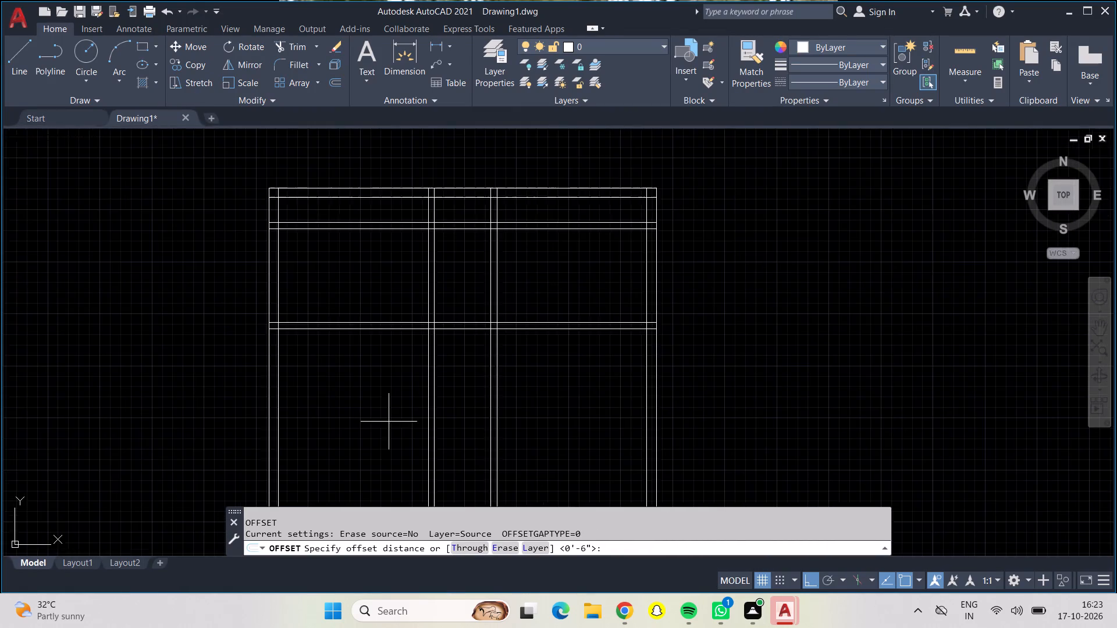
scroll(389, 422, down, 1)
middle_drag(389, 419, 400, 336)
key(Escape)
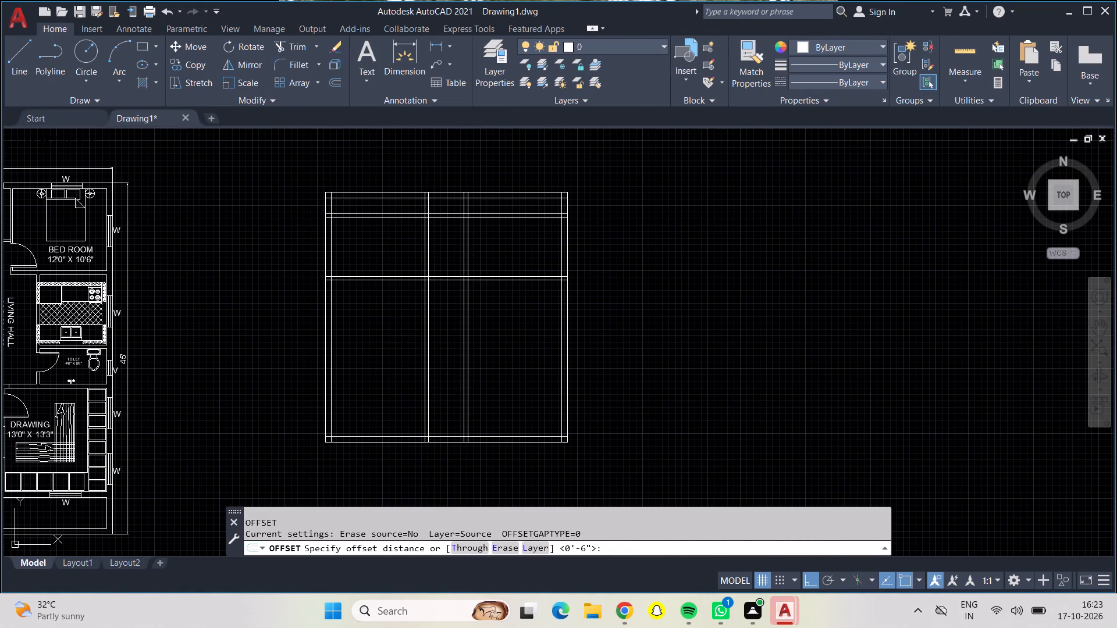
key(o)
key(Return)
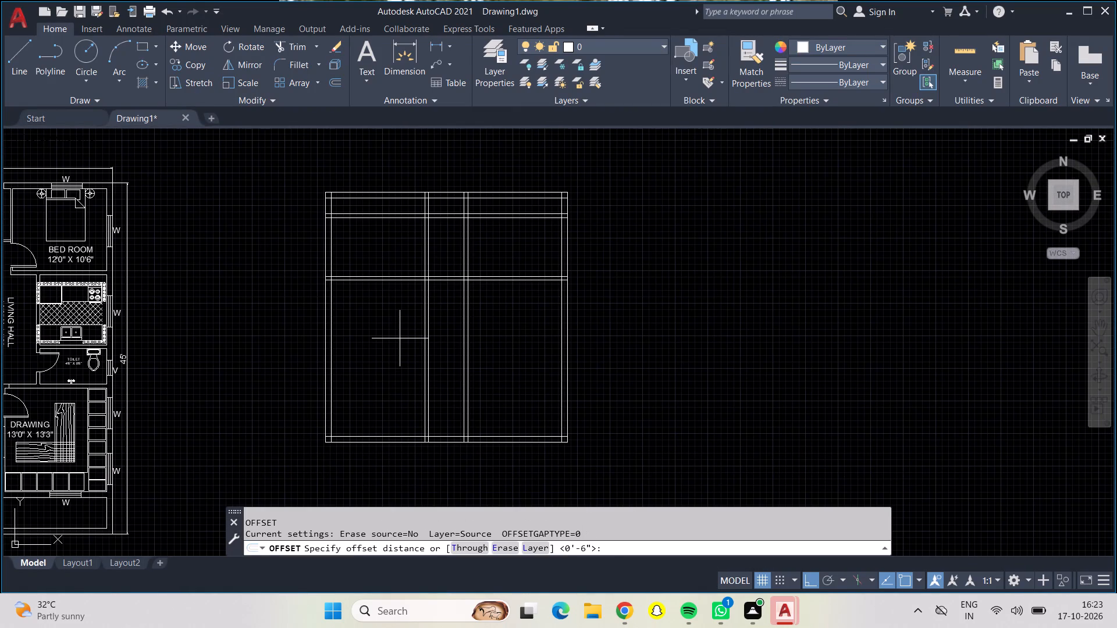
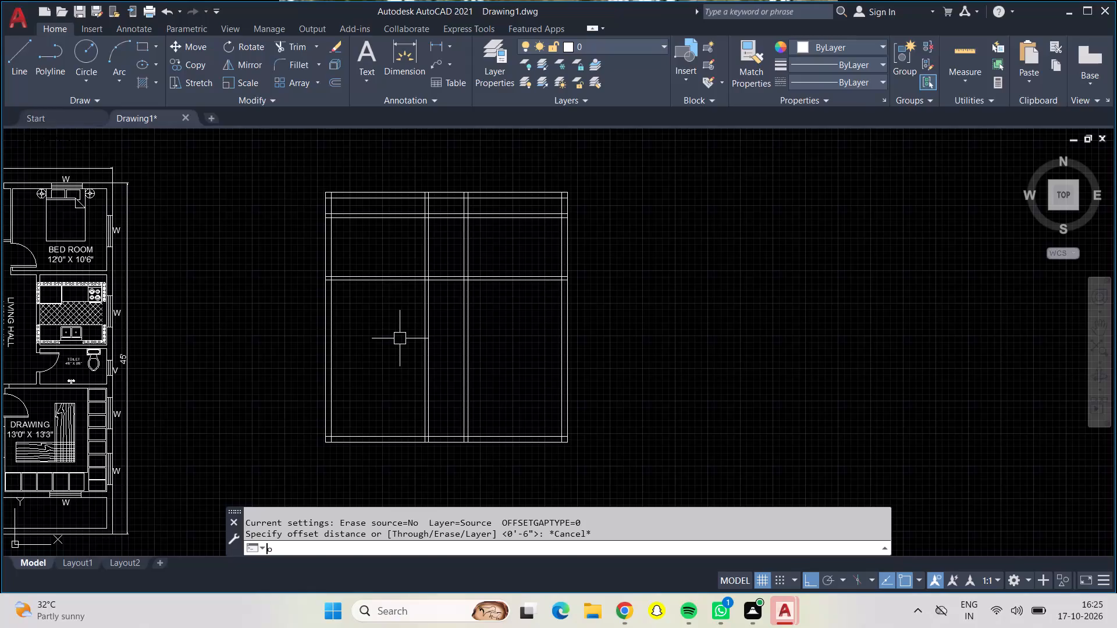
Offset the lower line of the full-width horizontal partition 7'7" southward in the new floor plan.
key(Return)
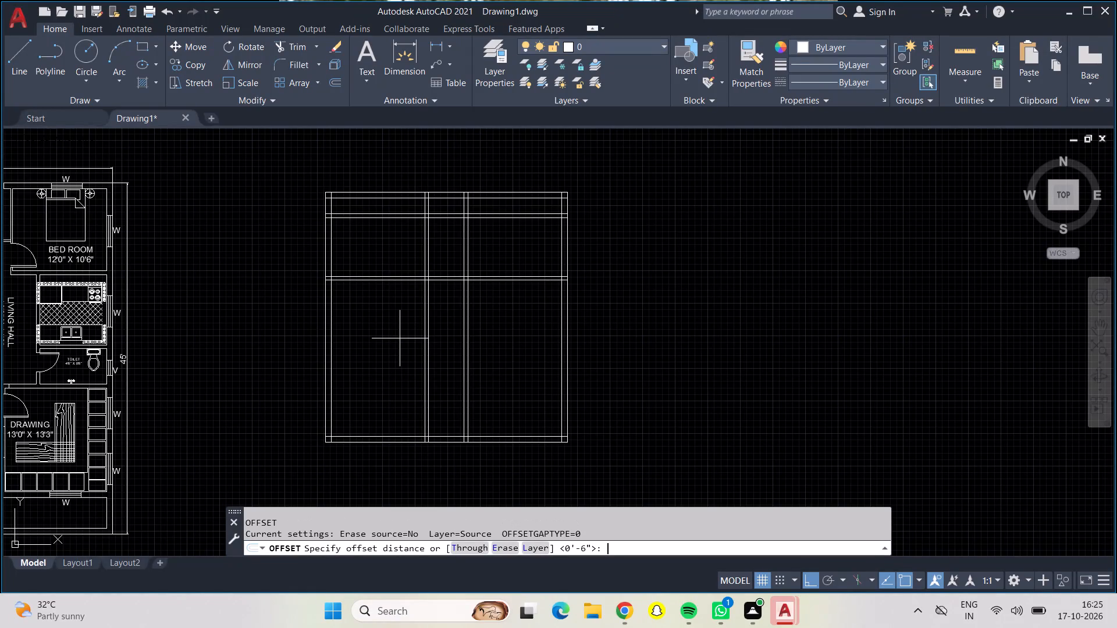
text(7'7)
key(shift+quotedbl)
key(Return)
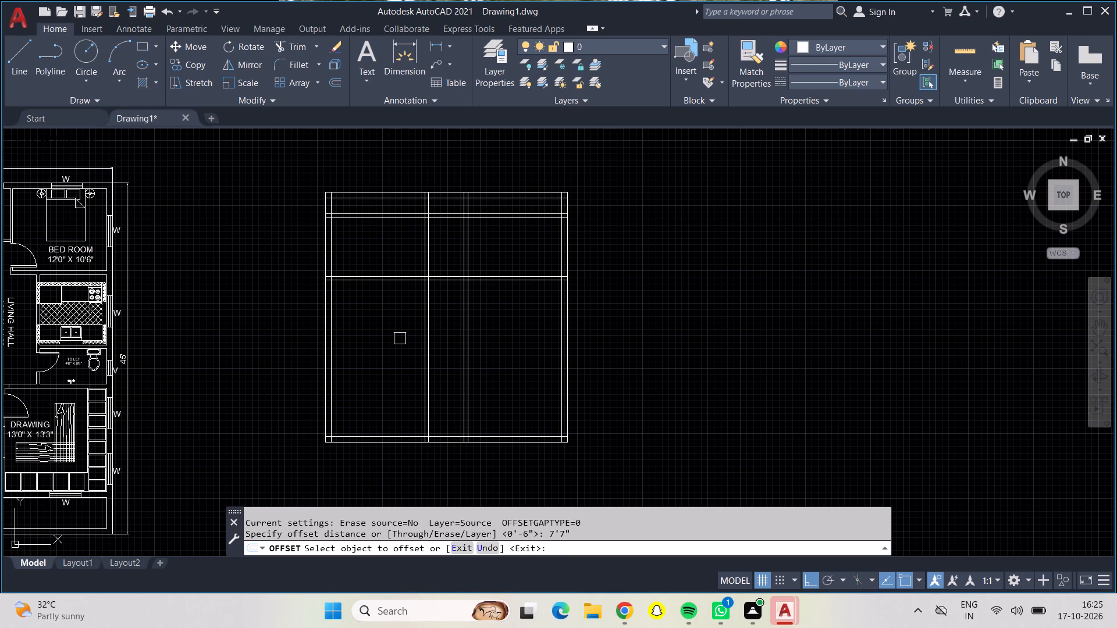
click(489, 284)
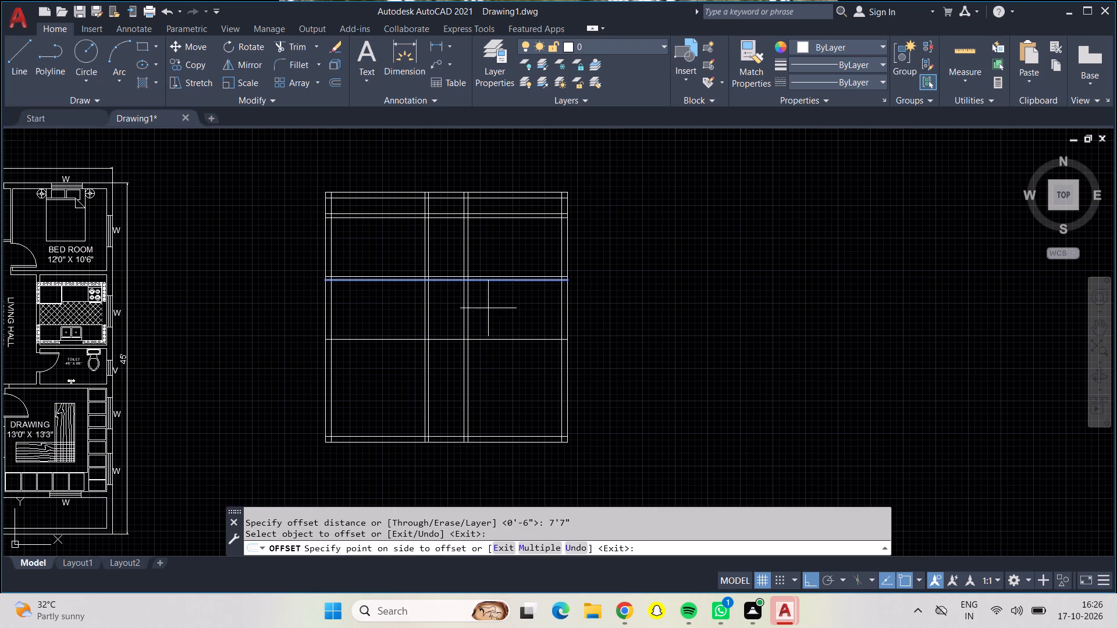
click(488, 308)
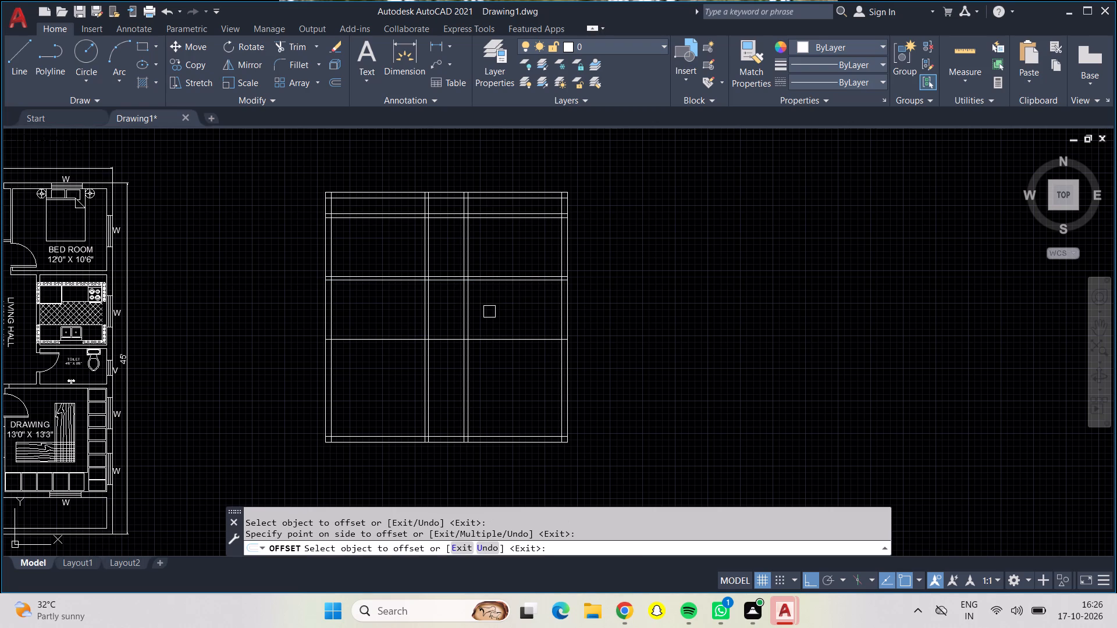
key(Escape)
Offset the new horizontal wall line 6" southward to give the partition its thickness.
key(o)
key(Return)
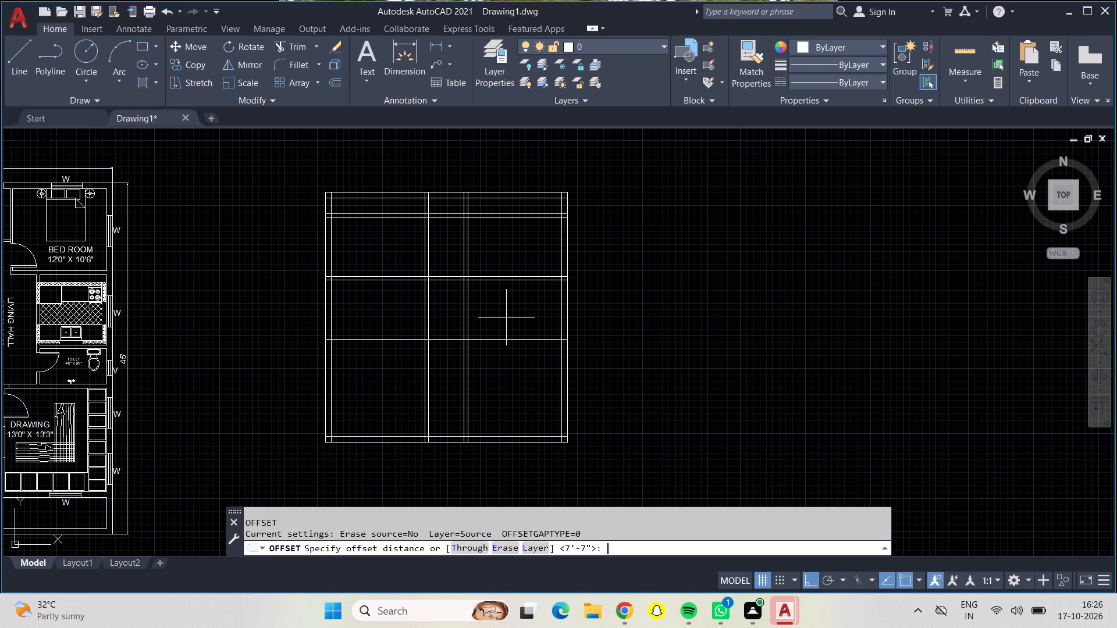
text(6")
key(Return)
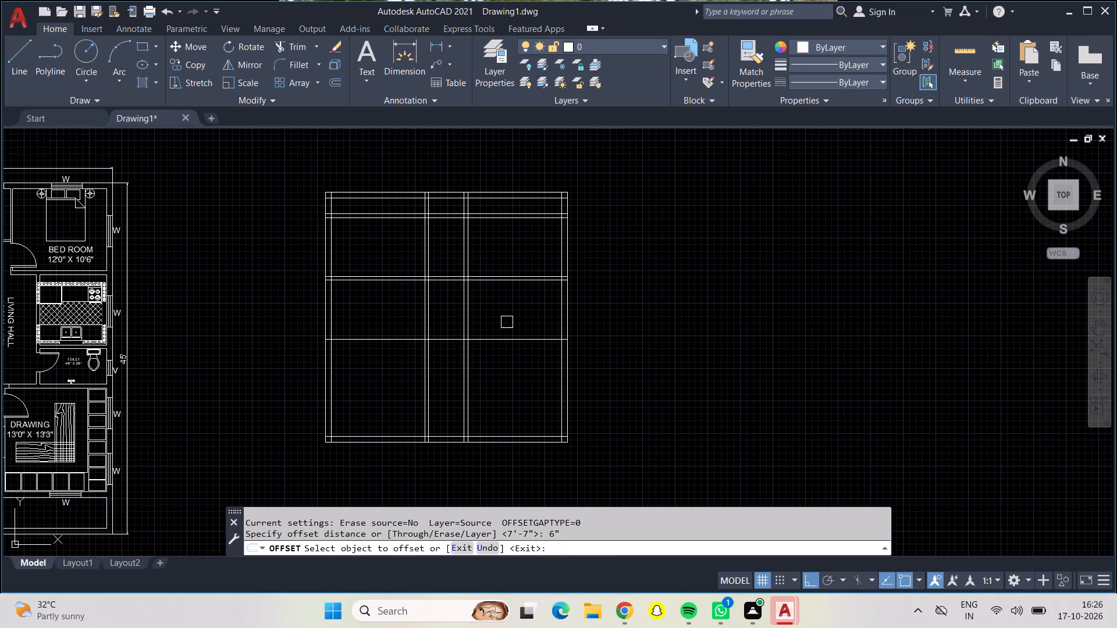
click(499, 340)
click(501, 361)
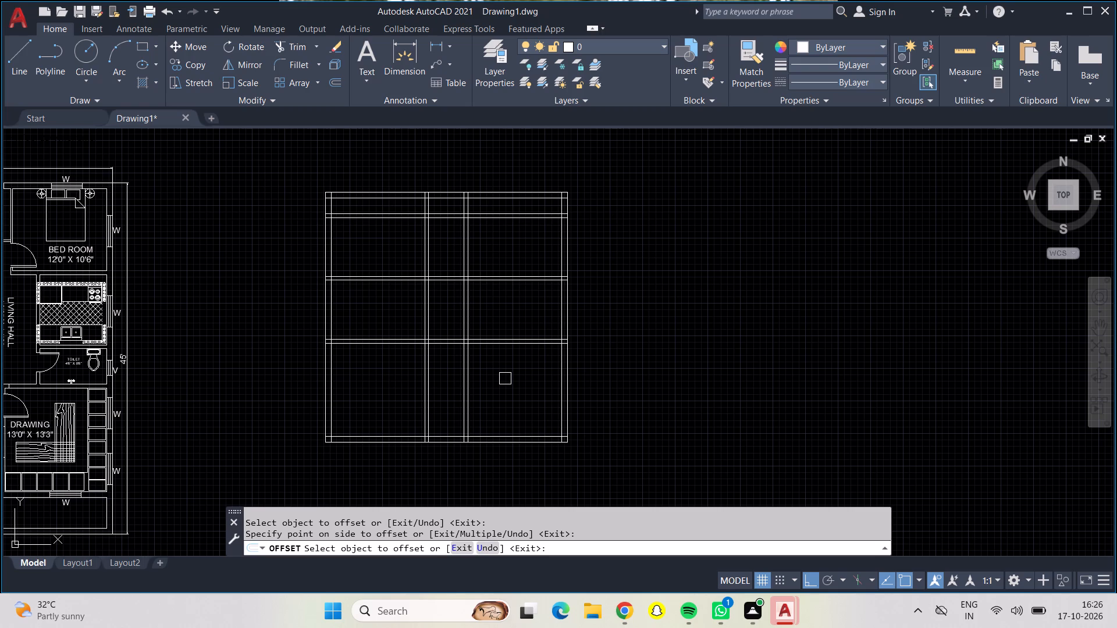
key(Escape)
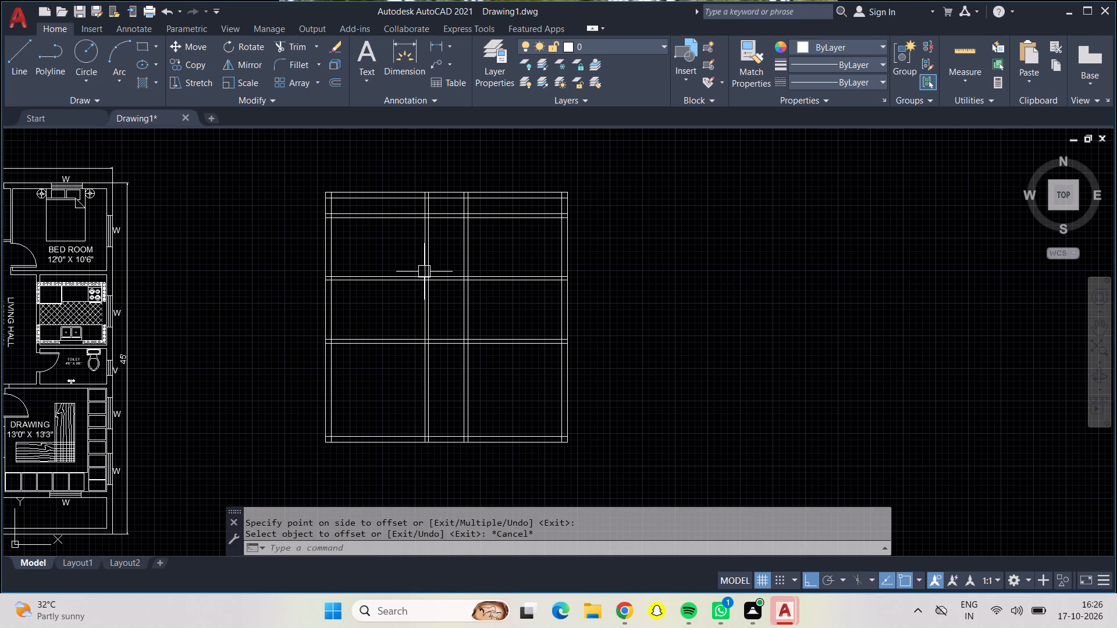
Trim the northernmost horizontal partition's two lines out of the west and east bays, keeping only the part between the vertical partitions.
click(291, 43)
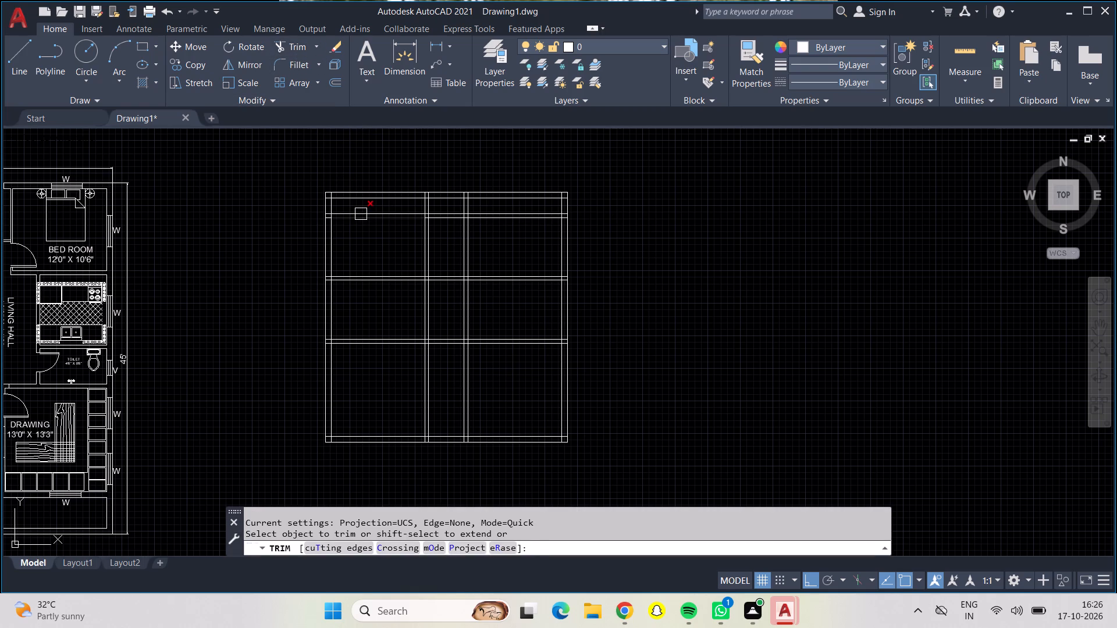
double_click(361, 214)
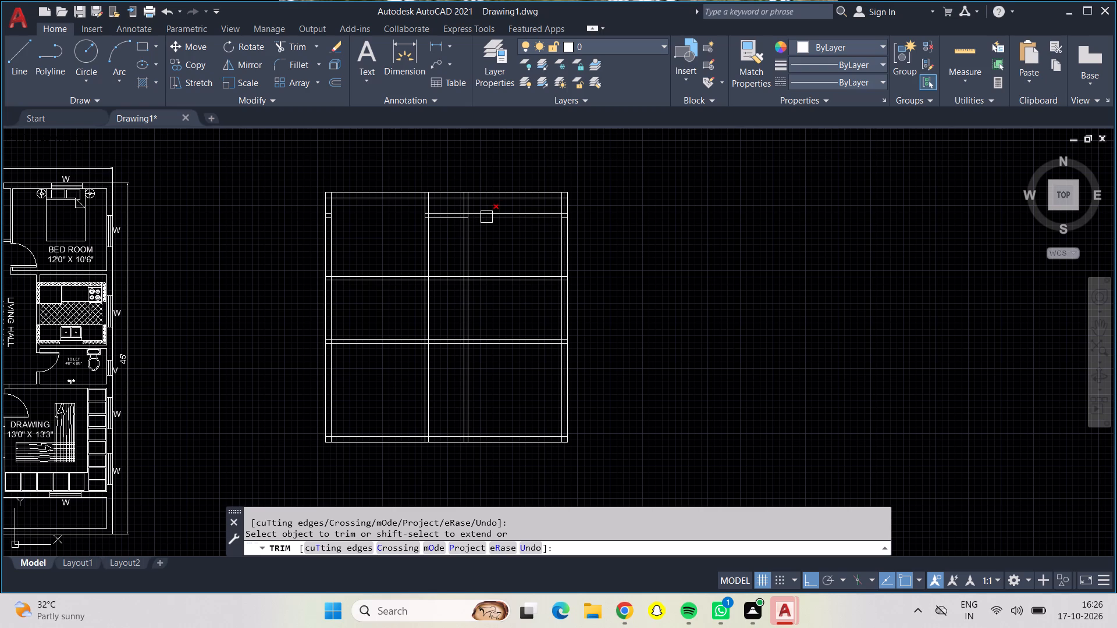
double_click(486, 216)
Trim both vertical partitions out of the space between the two full-width horizontal partitions.
middle_drag(510, 236, 499, 202)
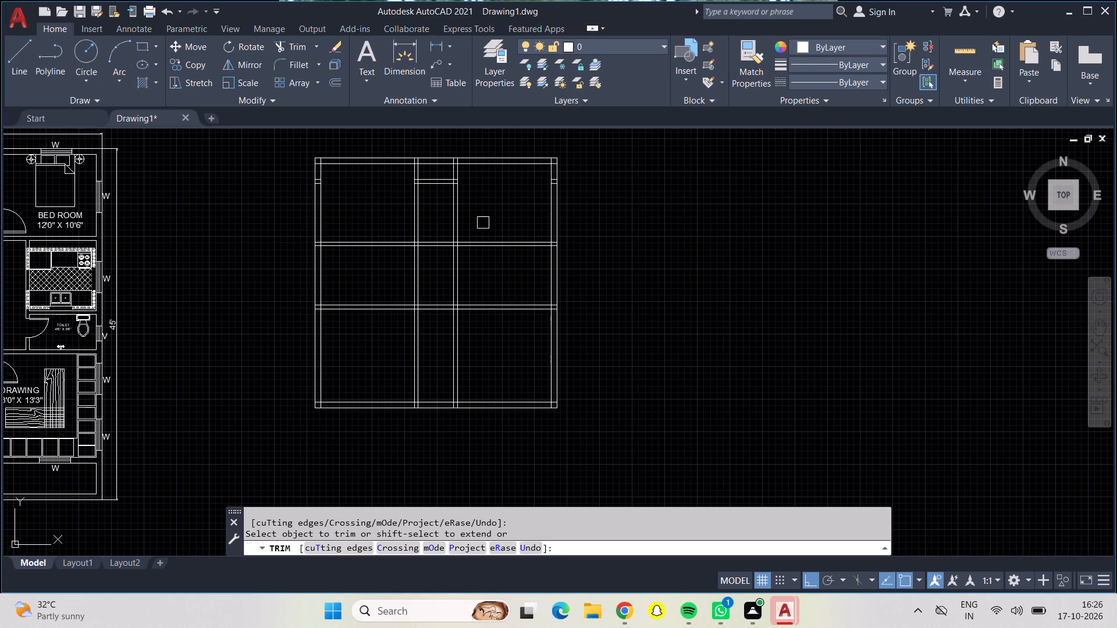
click(421, 265)
click(417, 265)
drag(437, 266, 465, 269)
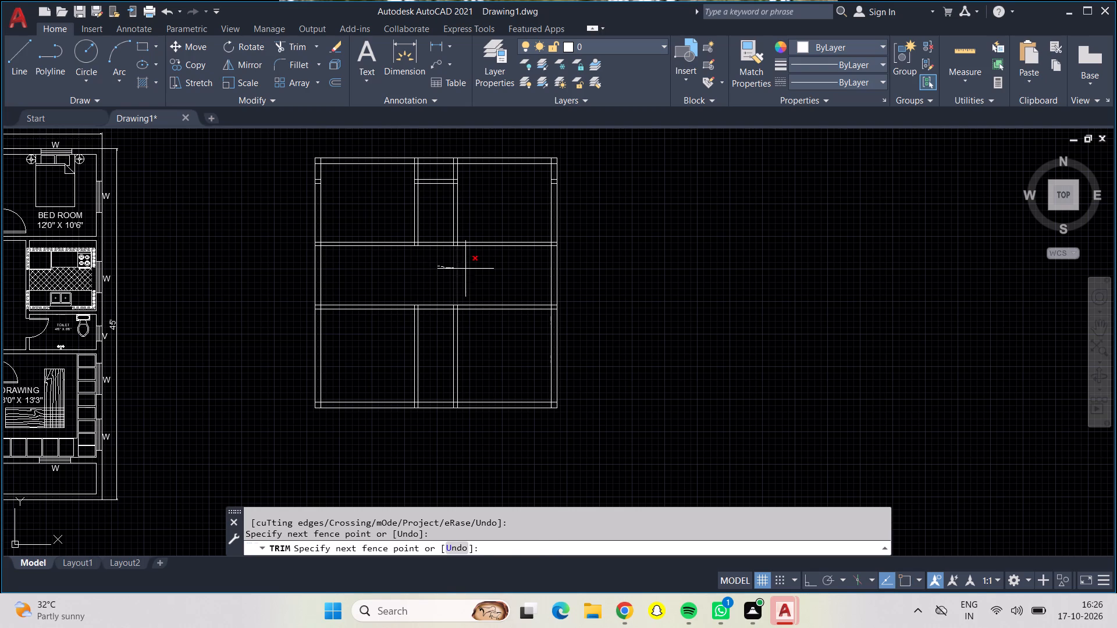
drag(465, 269, 467, 269)
middle_drag(486, 277, 478, 238)
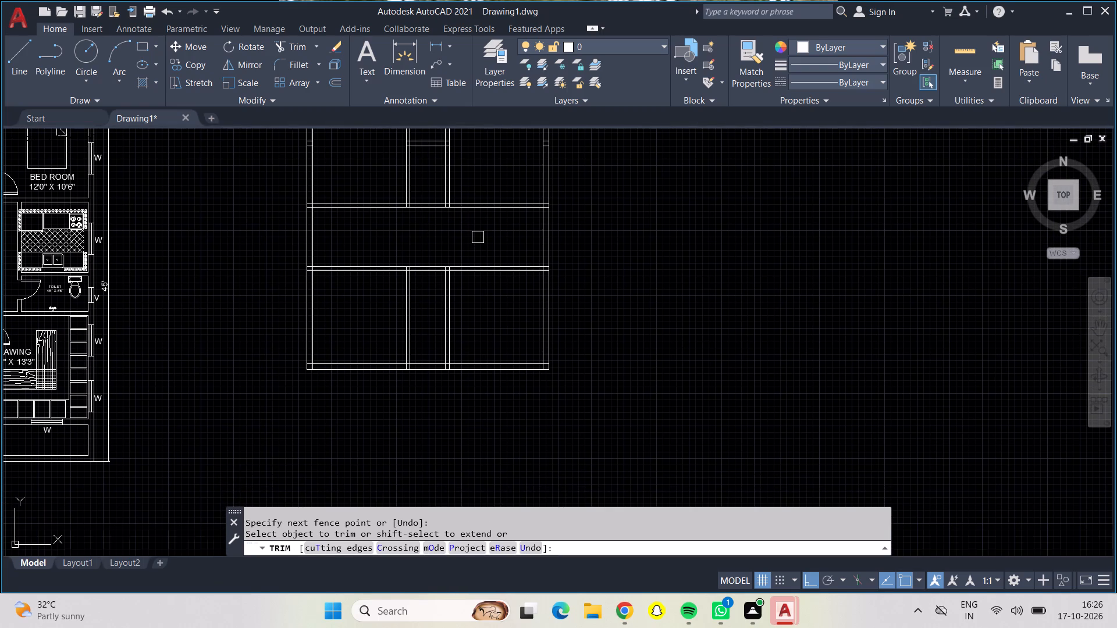
key(Escape)
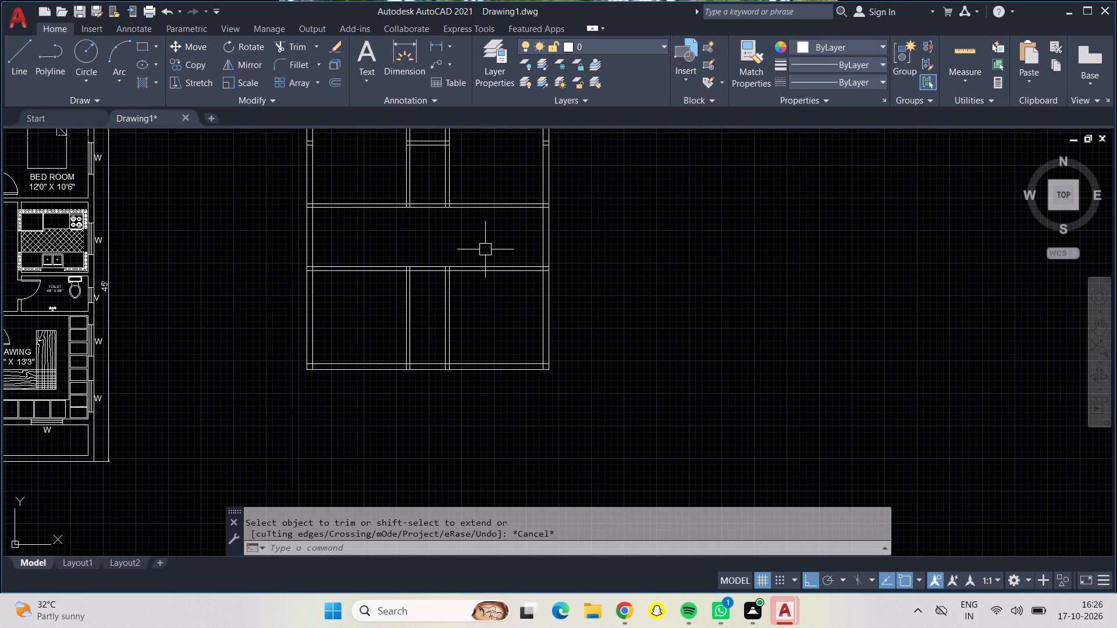
Offset the inner line of the west outer wall 2' eastward.
middle_click(485, 241)
key(o)
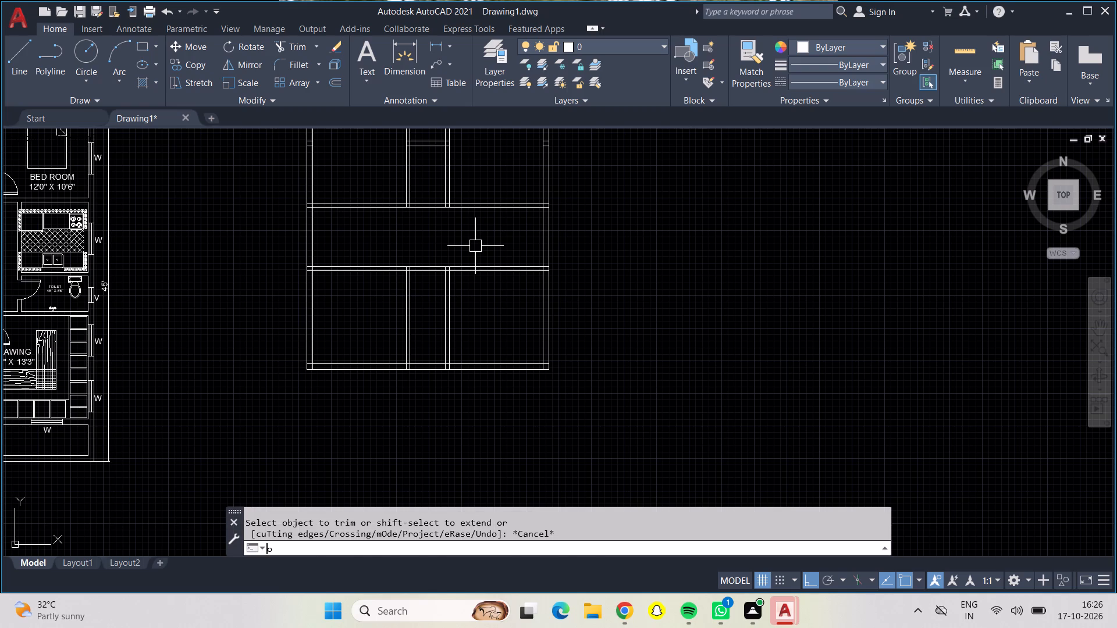
key(Return)
text(2')
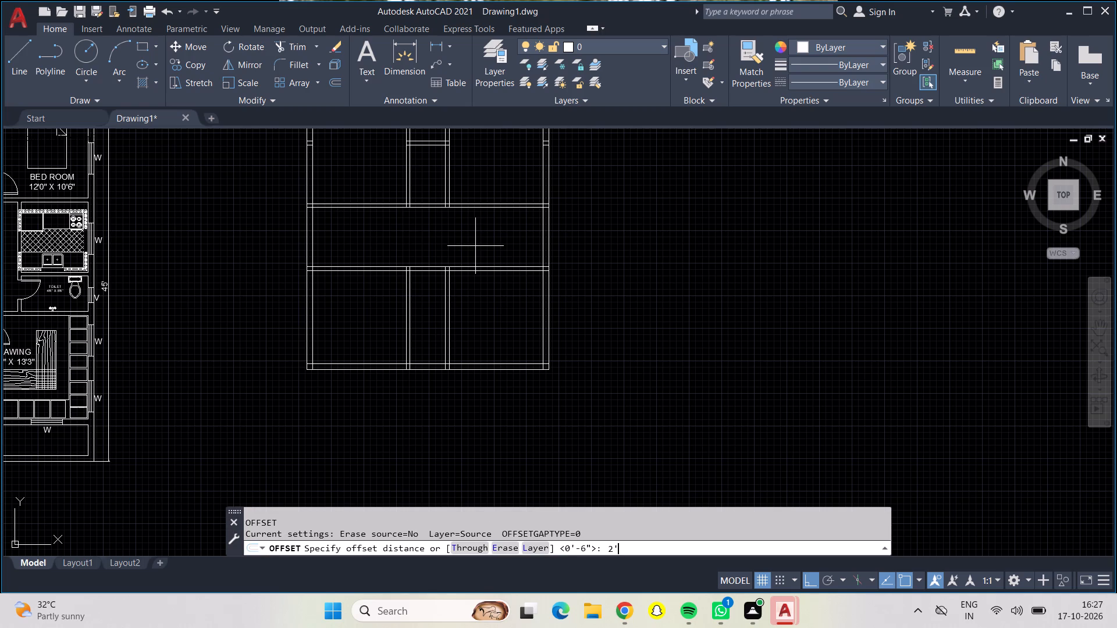
key(Return)
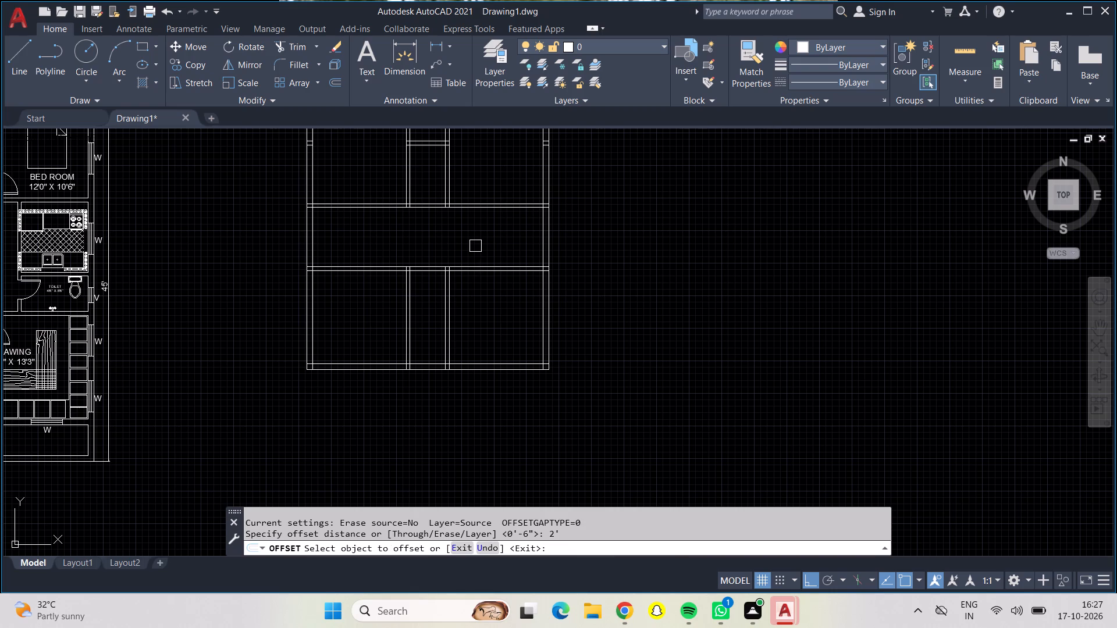
click(315, 226)
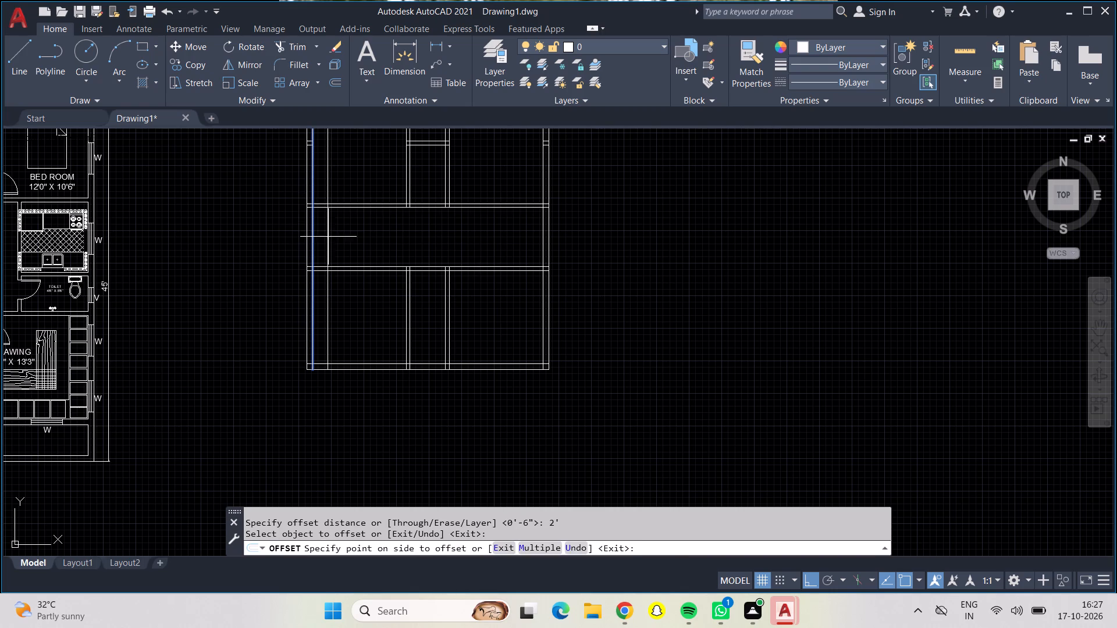
click(354, 245)
key(Escape)
Offset the new vertical line beside the west wall 6" eastward to form a partition.
key(o)
key(Return)
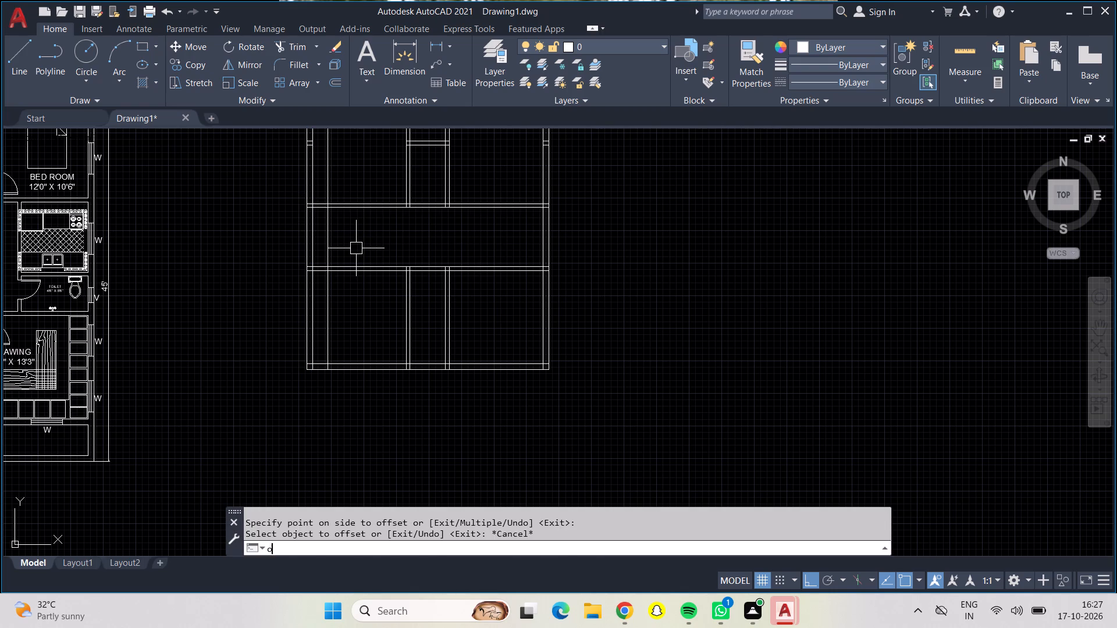
key(6)
key(shift+quotedbl)
key(Return)
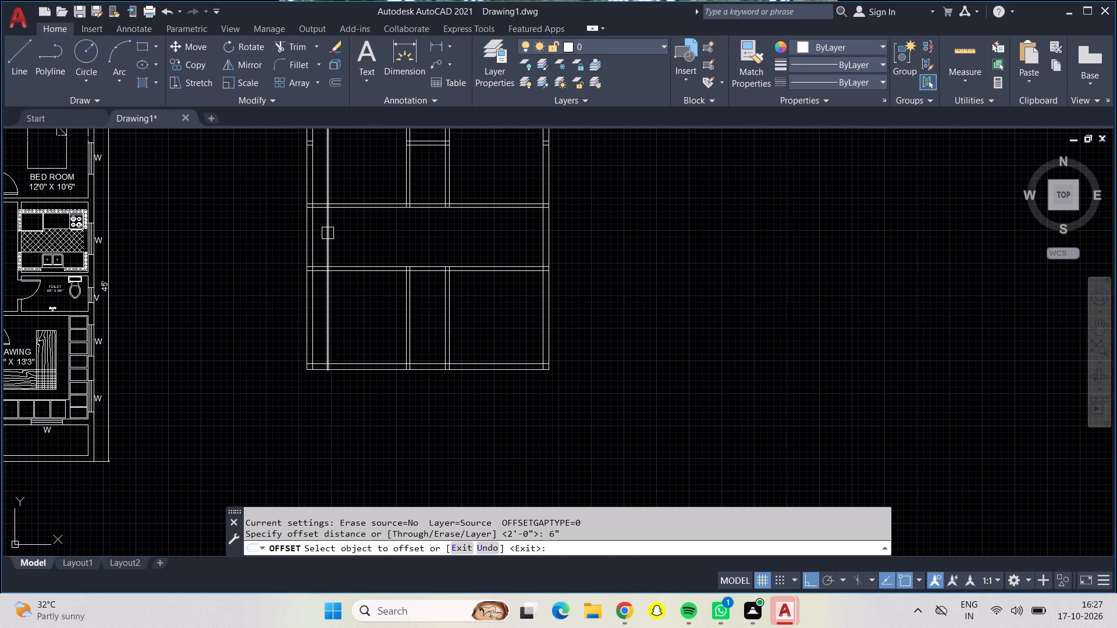
click(329, 233)
click(360, 249)
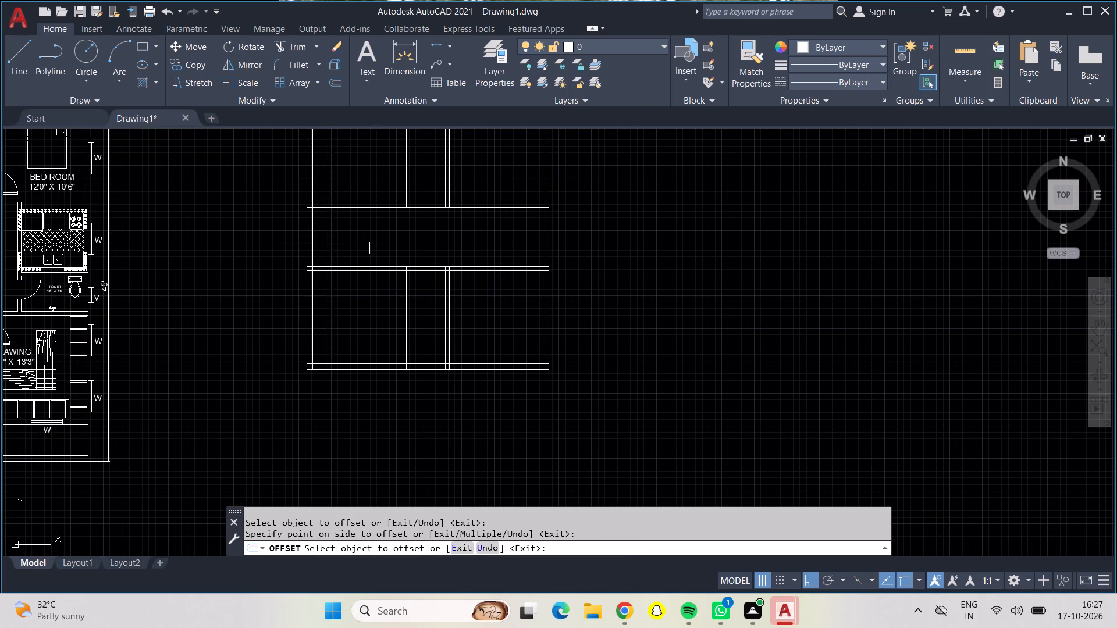
key(Escape)
Offset the east line of the new west-side partition 6' eastward.
key(p)
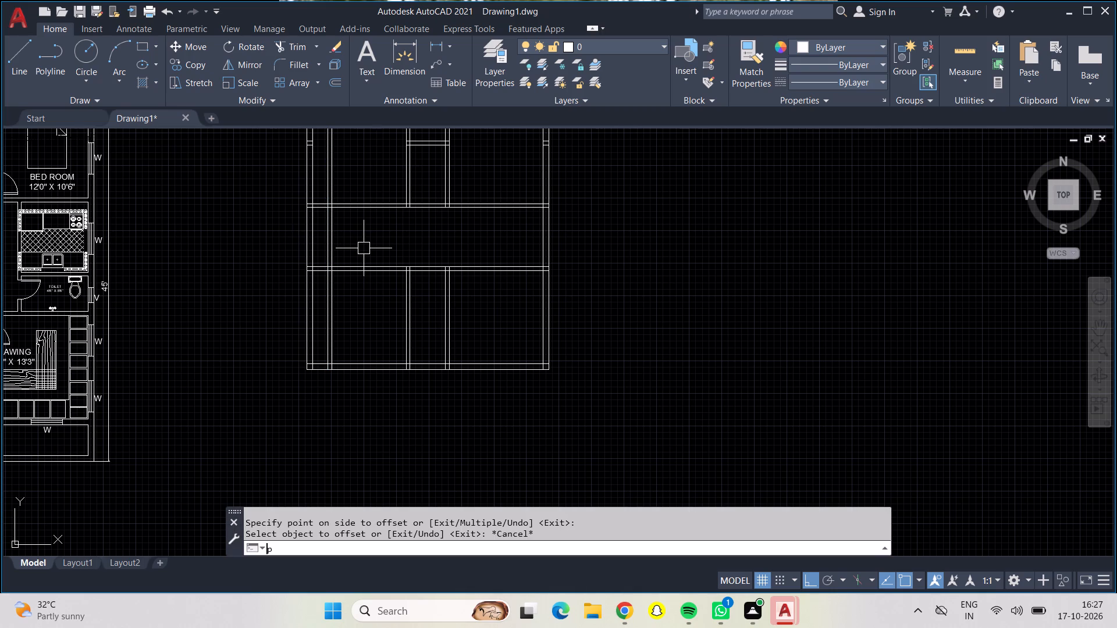
key(BackSpace)
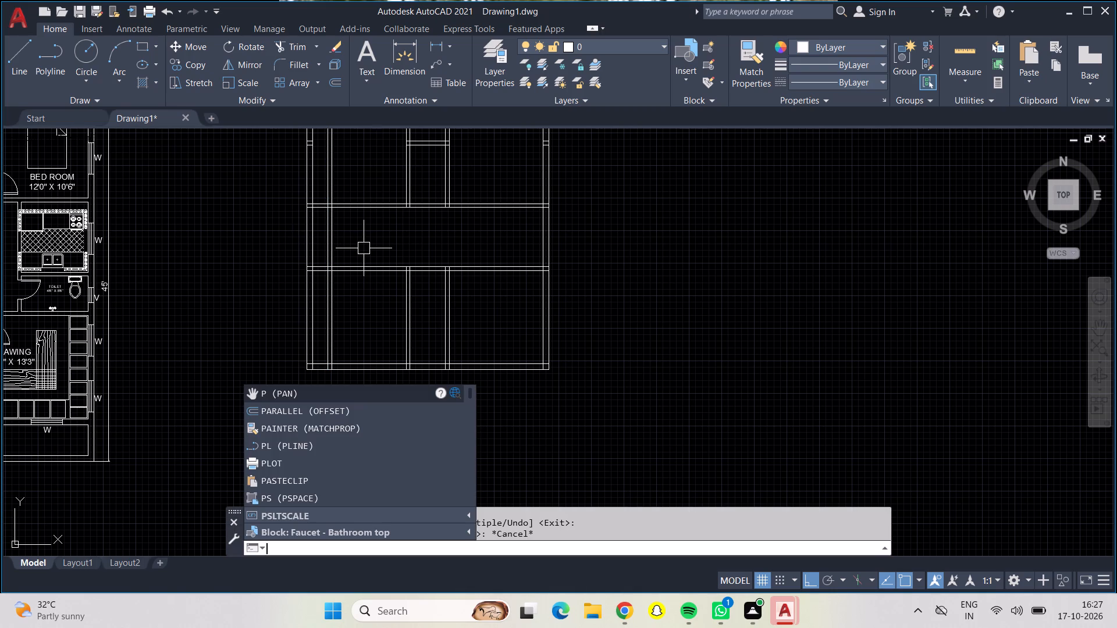
key(o)
key(Return)
text(6')
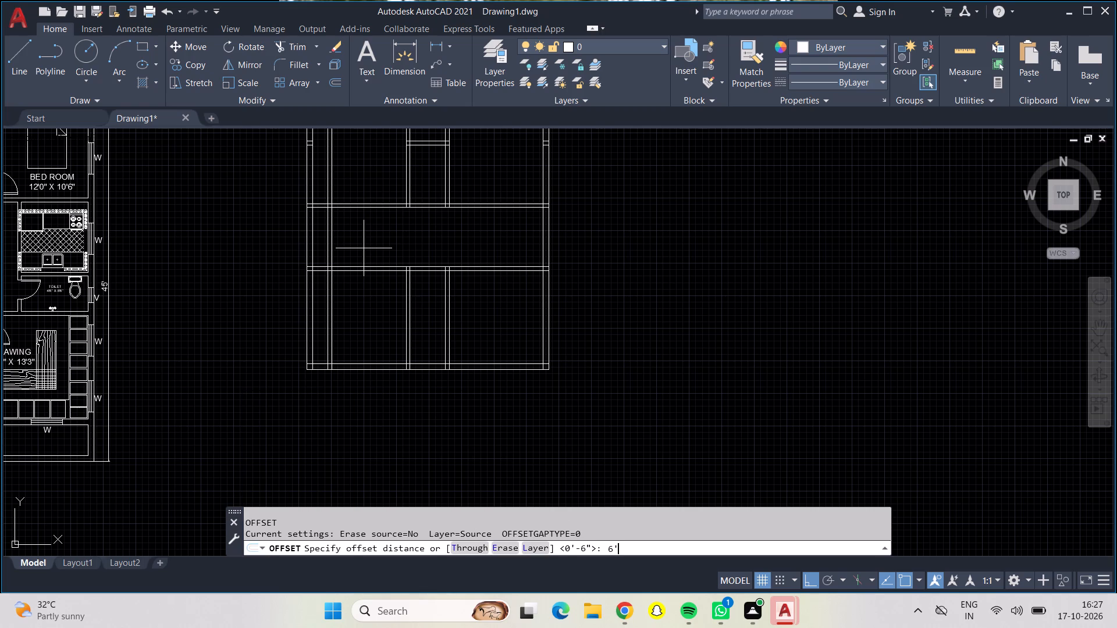
key(Return)
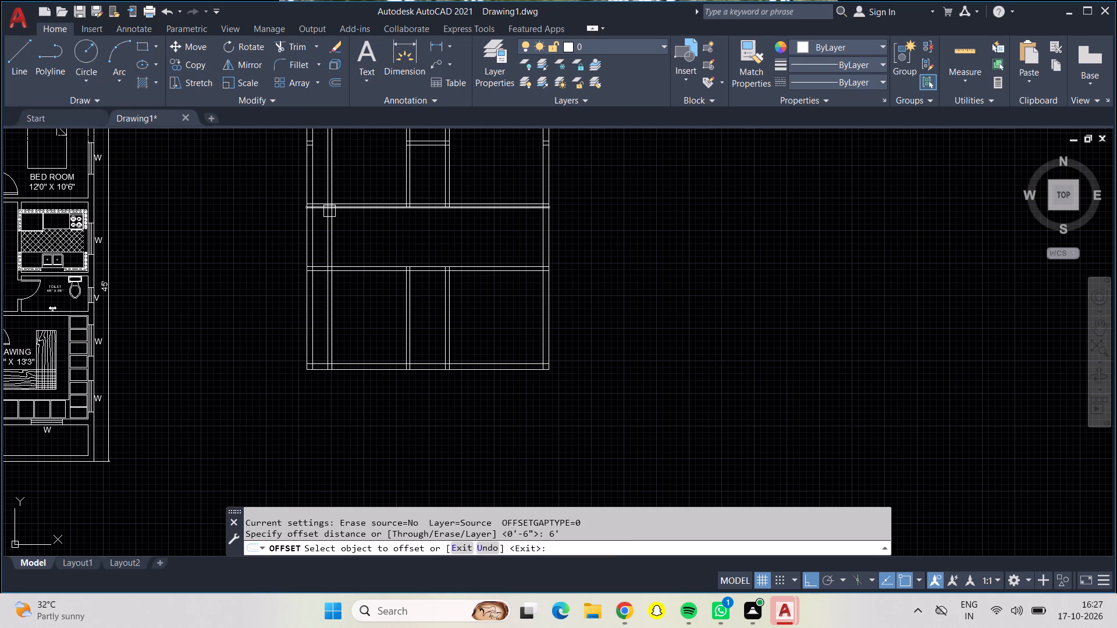
click(336, 219)
click(393, 237)
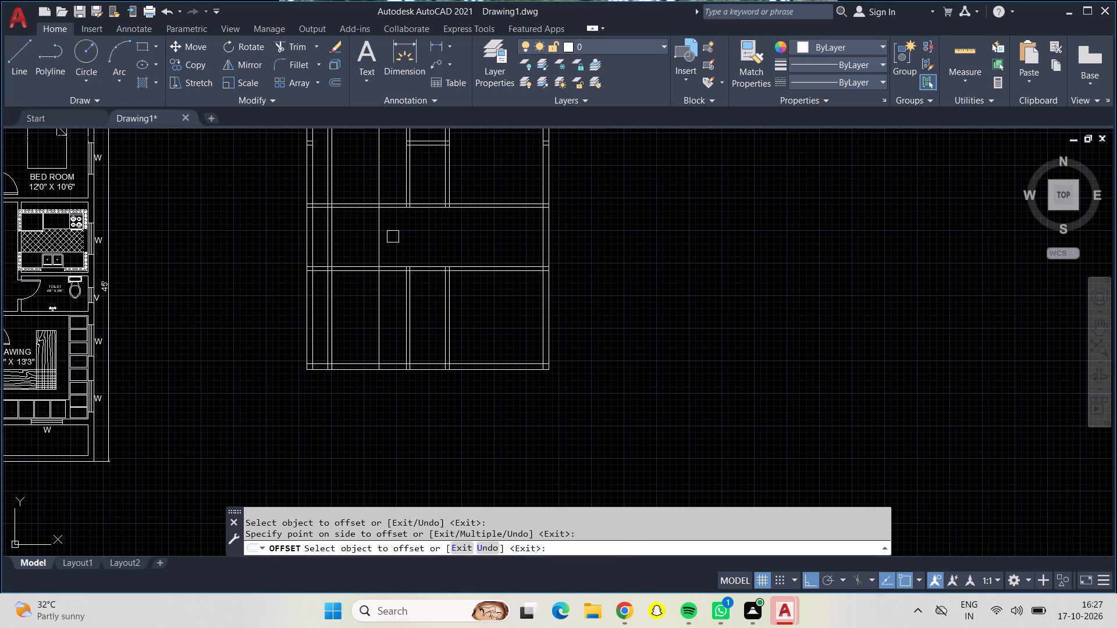
key(Escape)
Offset the newest vertical wall line 6" eastward to complete the second partition of the west bay.
key(o)
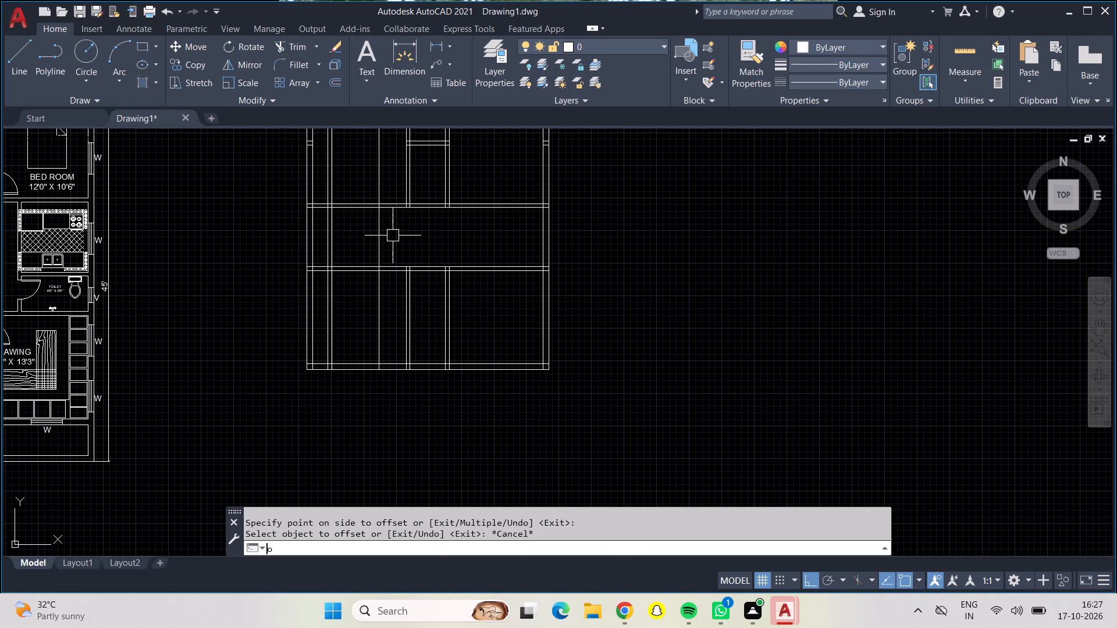
key(Return)
text(6")
key(Return)
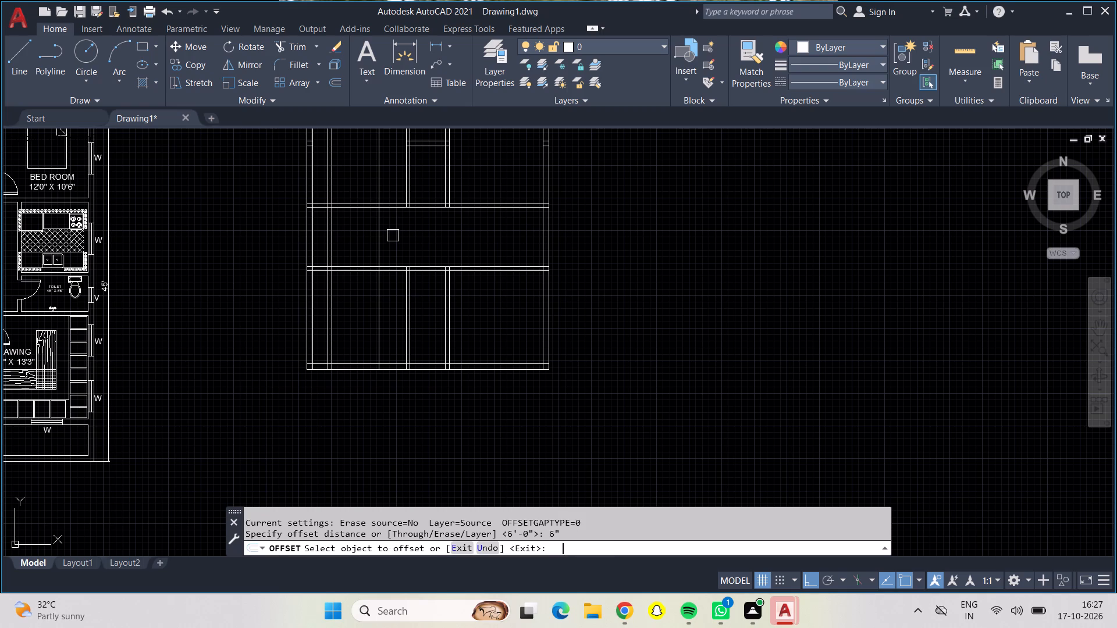
click(377, 243)
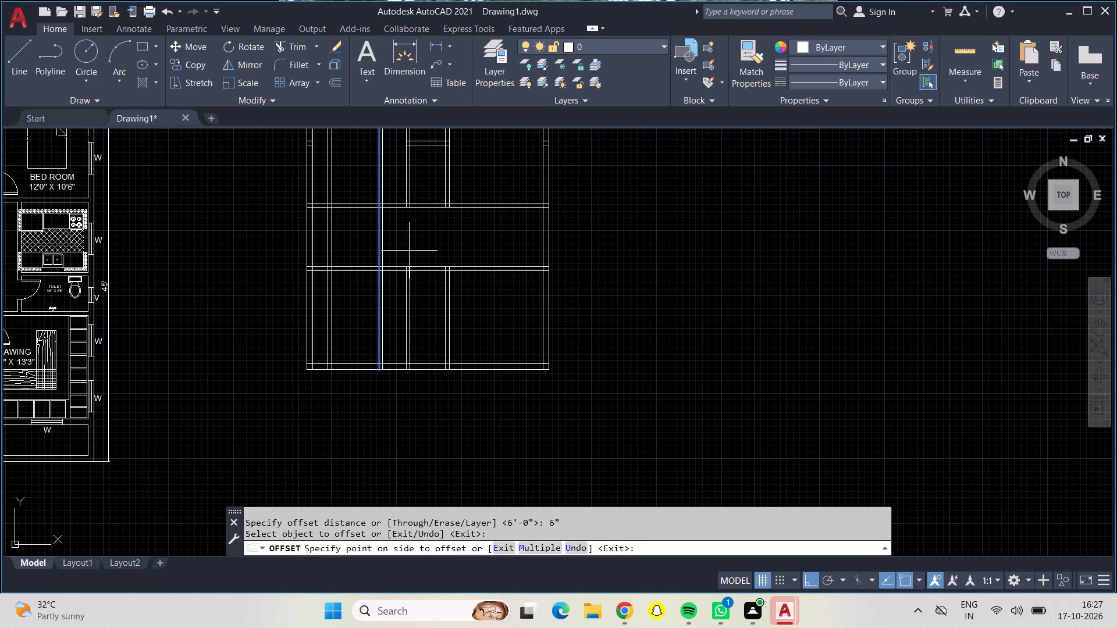
click(412, 251)
key(Escape)
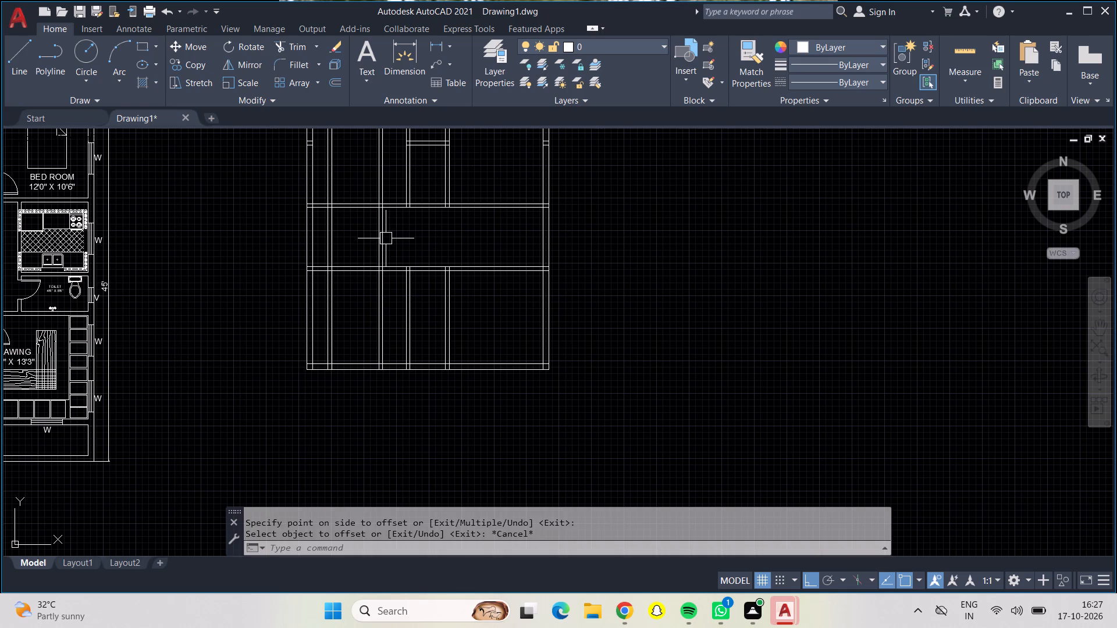
Trim the two west-bay partitions out of the rooms north and south of the middle band, leaving them only inside the band.
click(279, 47)
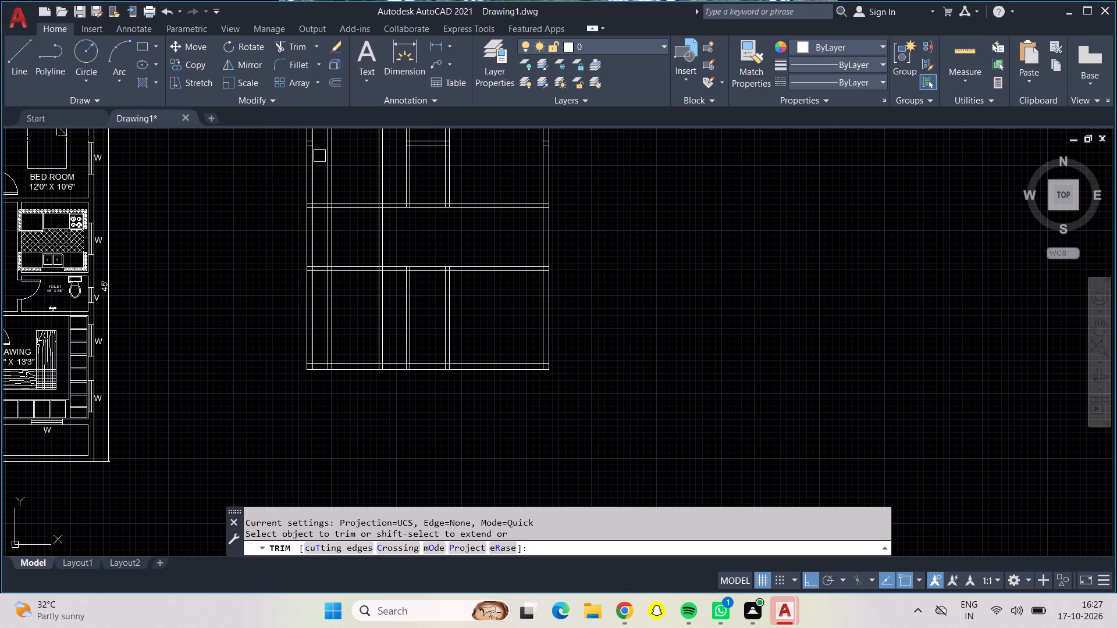
click(324, 157)
drag(328, 157, 334, 161)
drag(349, 166, 367, 166)
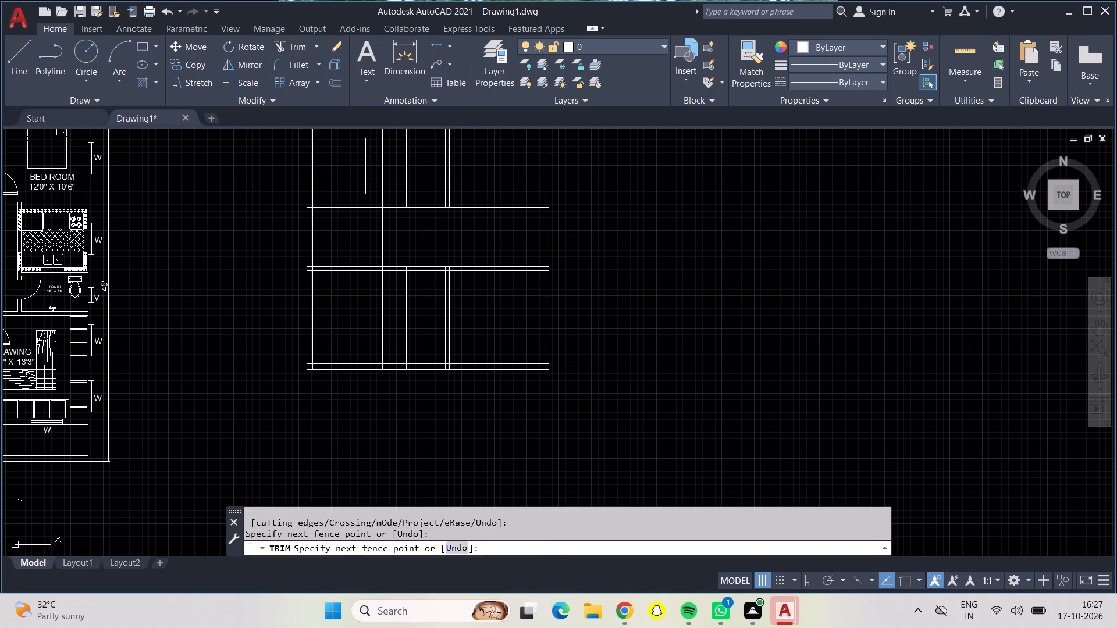
drag(367, 166, 388, 167)
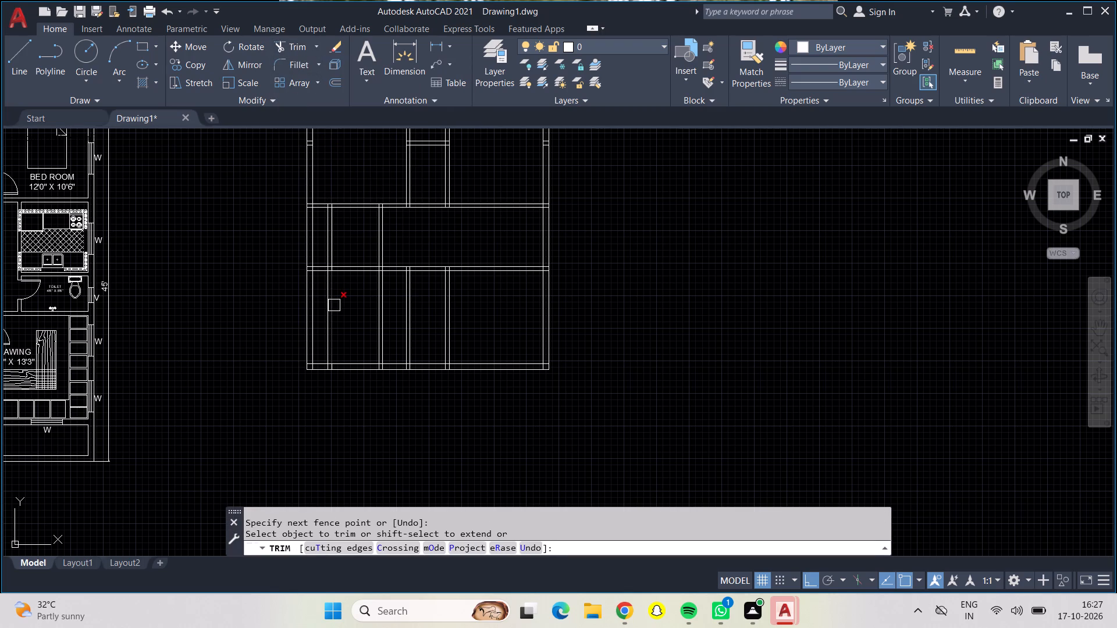
click(333, 305)
click(329, 303)
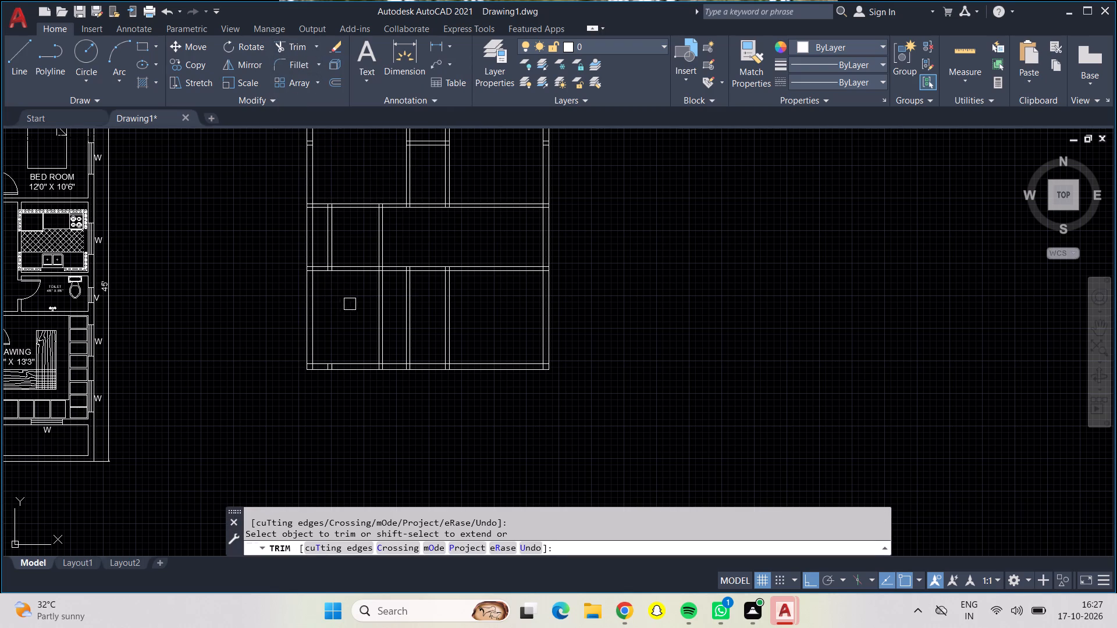
click(379, 311)
click(383, 313)
scroll(436, 226, up, 1)
middle_drag(436, 226, 317, 230)
key(Escape)
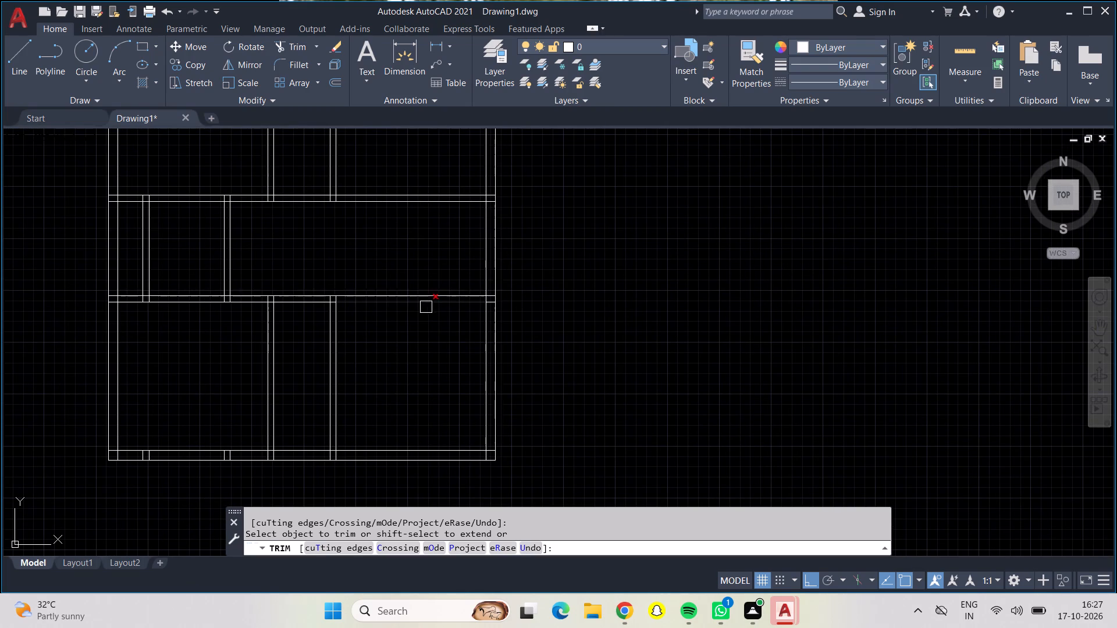
Offset the middle band's inner south wall line 5'8" northward and its inner north wall line 5'8" southward.
middle_drag(399, 323, 351, 306)
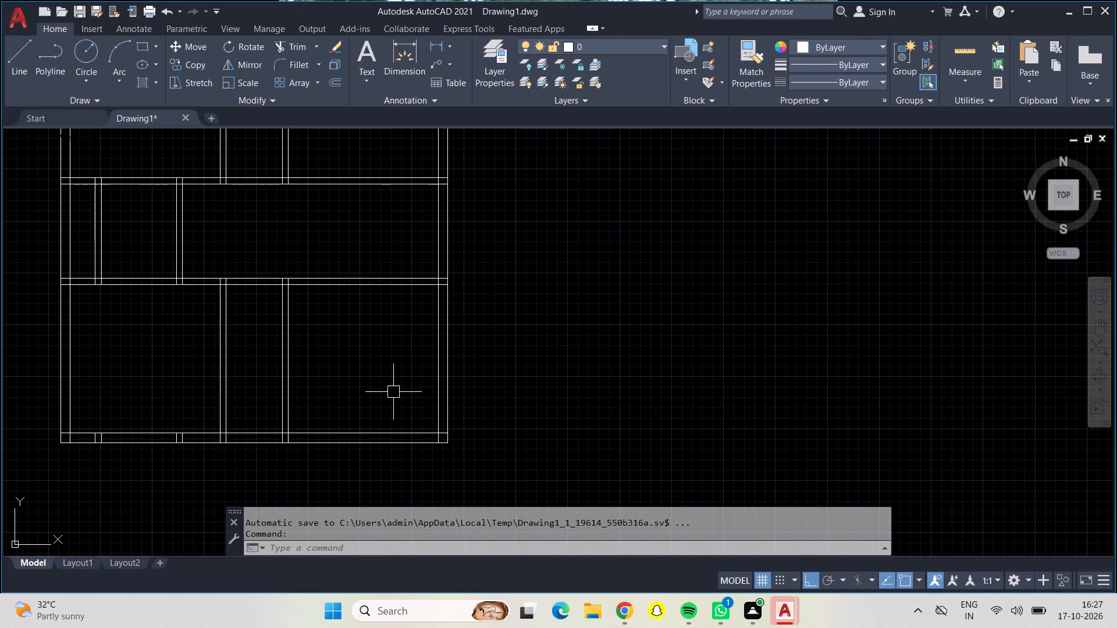
key(o)
key(Return)
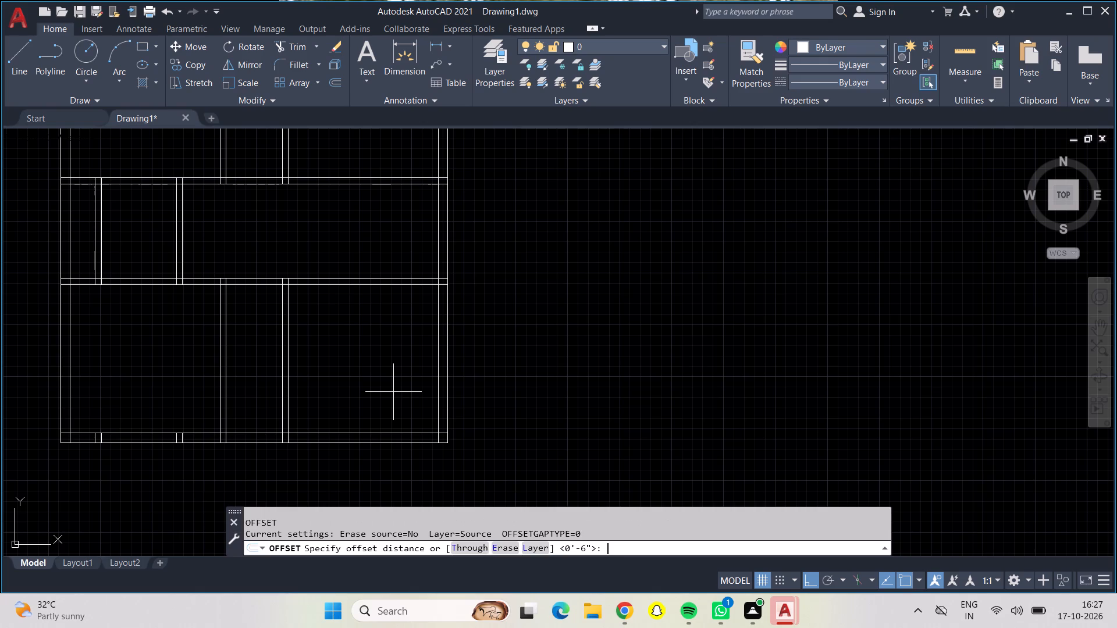
text(5'8")
key(Return)
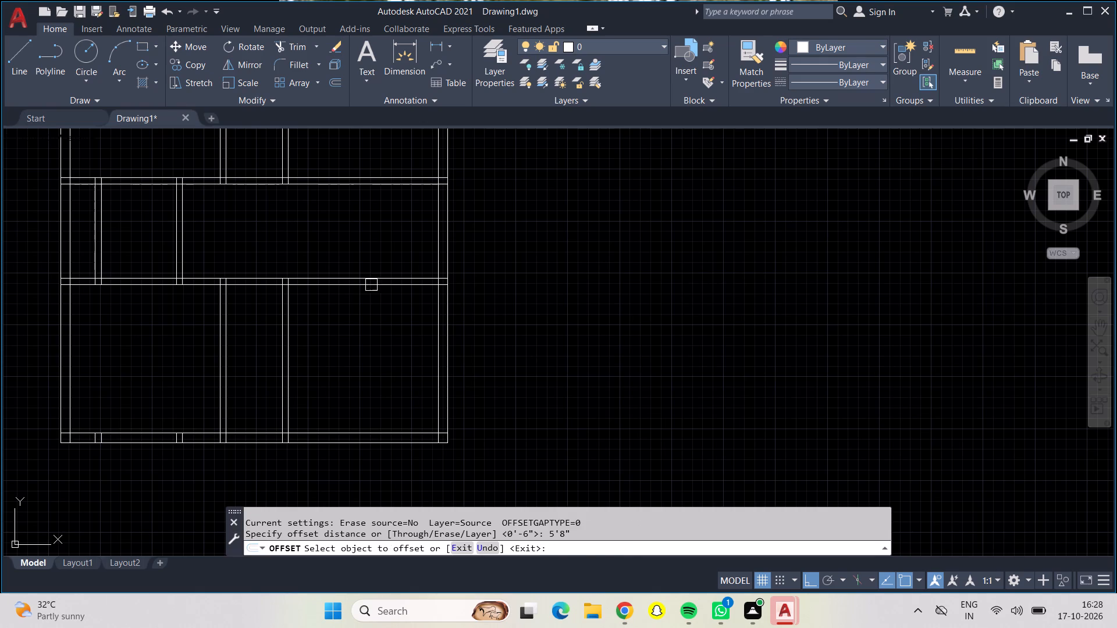
click(372, 275)
click(380, 250)
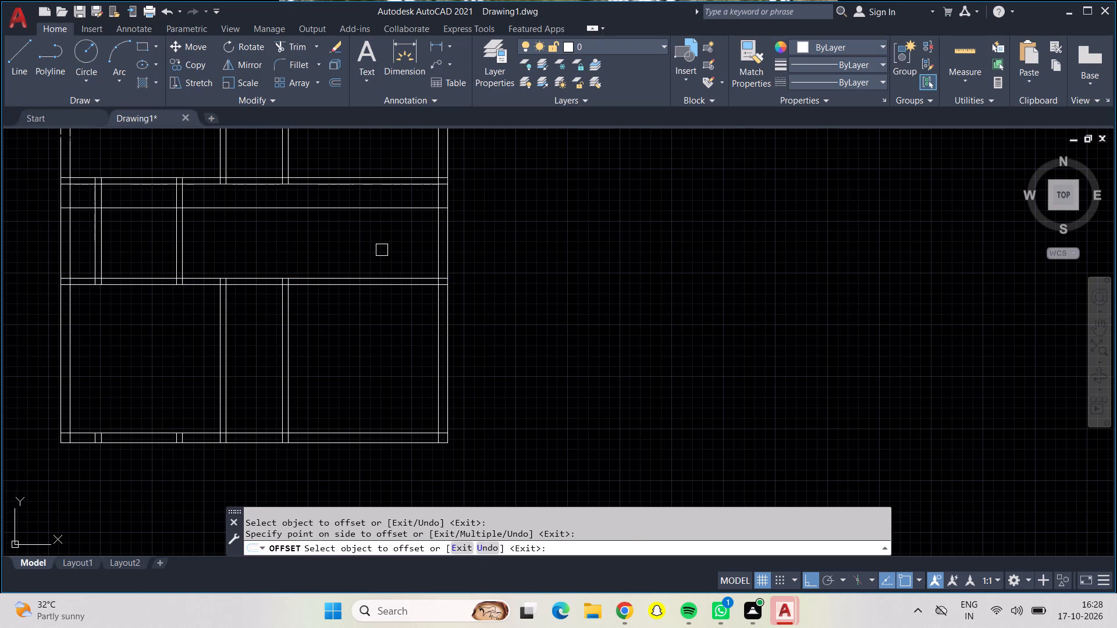
click(380, 187)
click(375, 241)
key(Escape)
key(Escape)
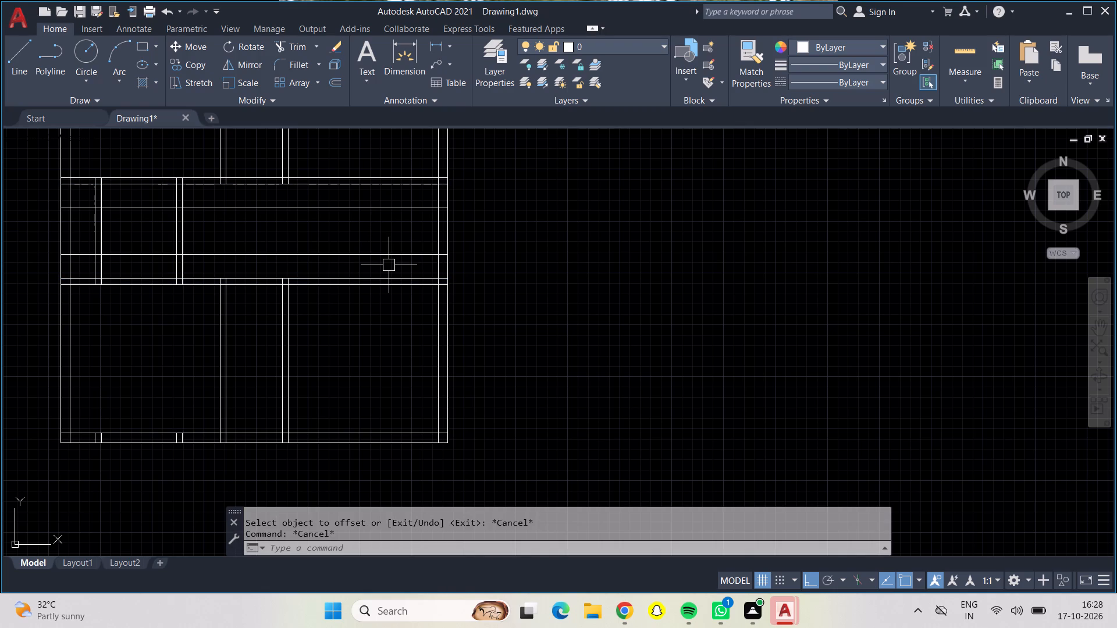
Offset the southern of the two new horizontal lines 6" southward to form a partition.
key(o)
key(Return)
text(6")
key(Return)
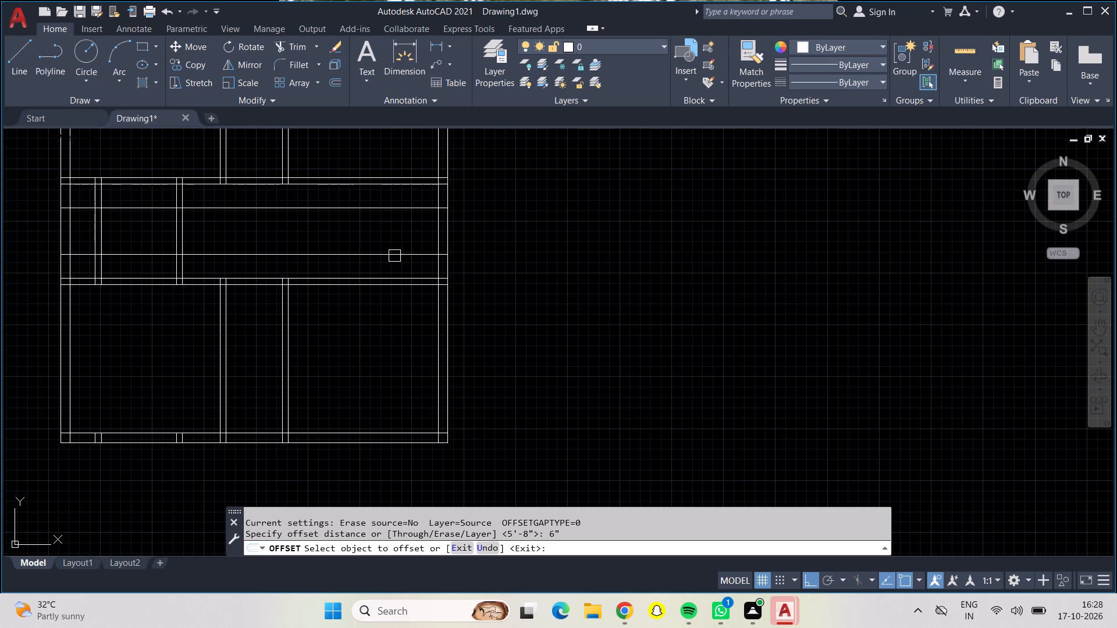
click(396, 253)
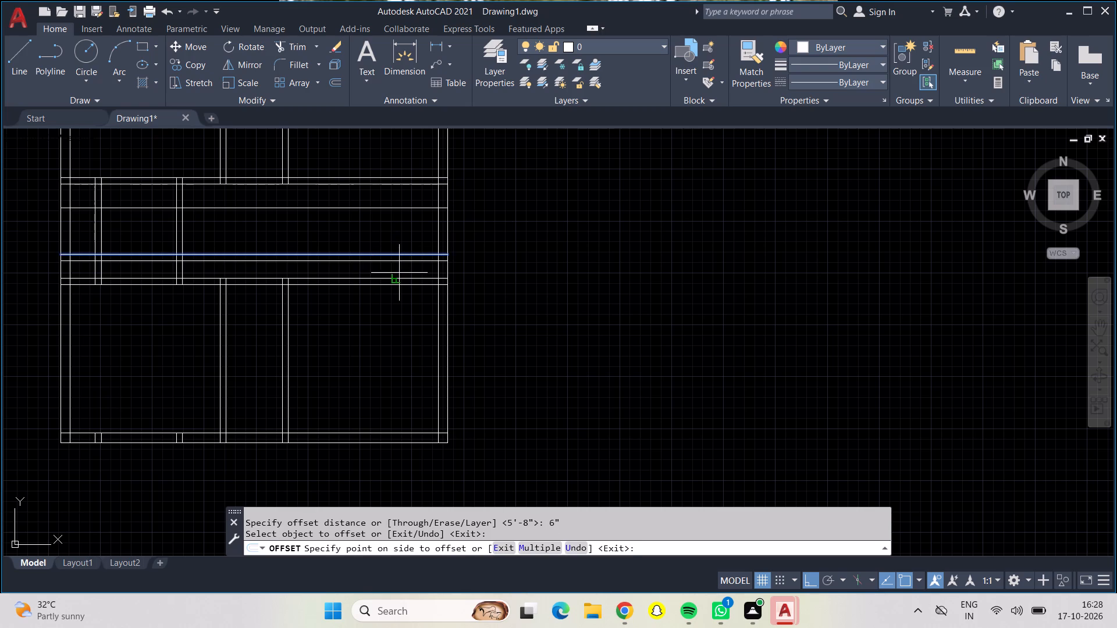
click(400, 276)
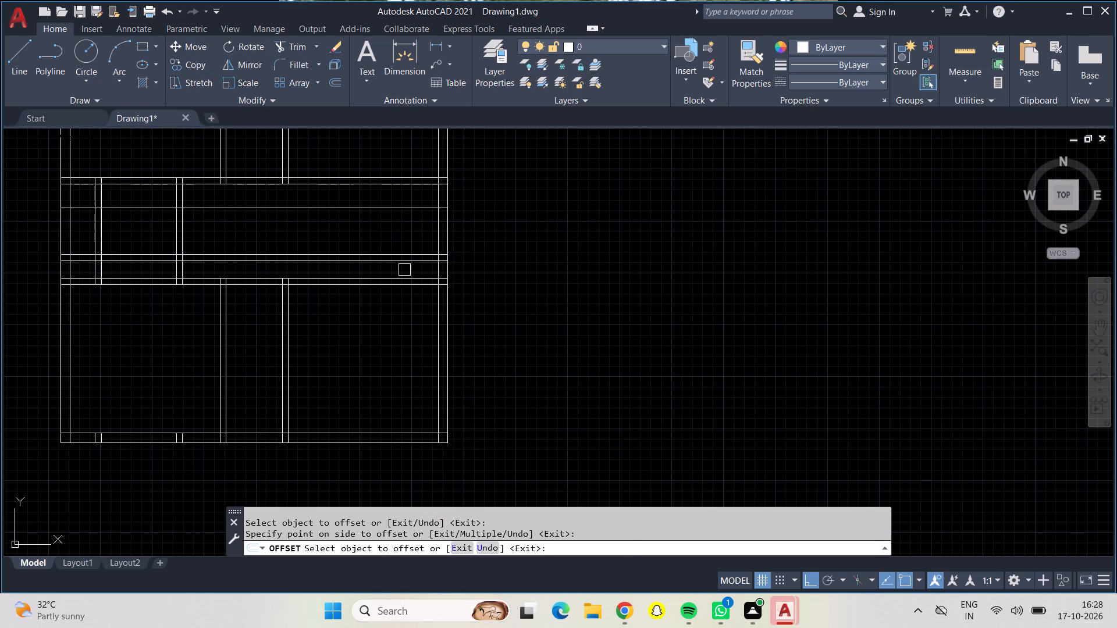
key(Escape)
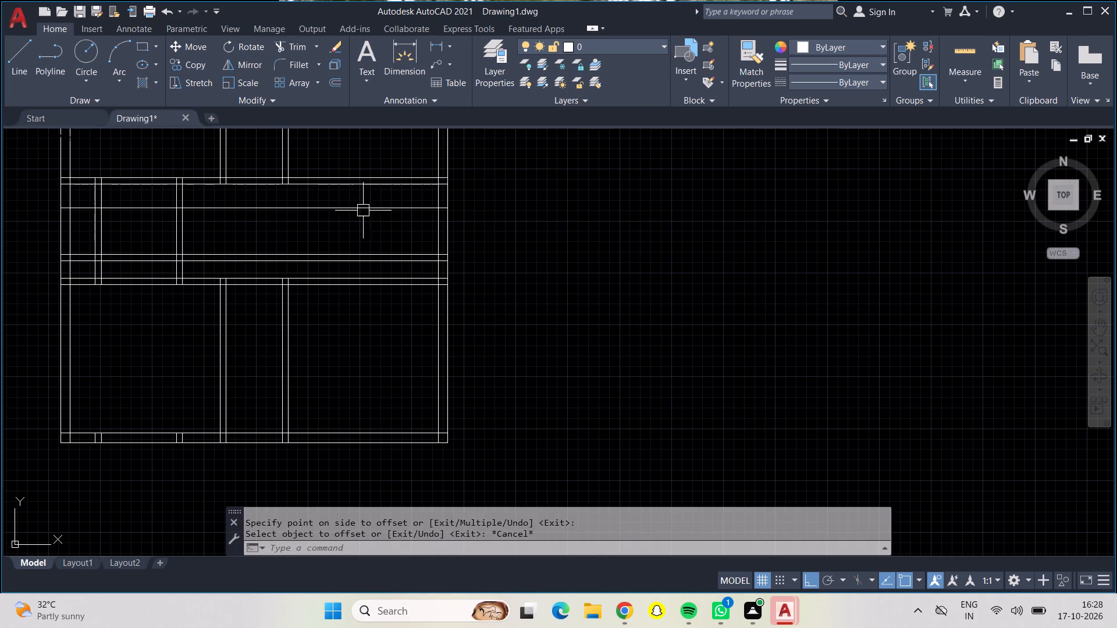
Trim the northern 5'8" offset line out of all three rooms of the middle band.
click(297, 52)
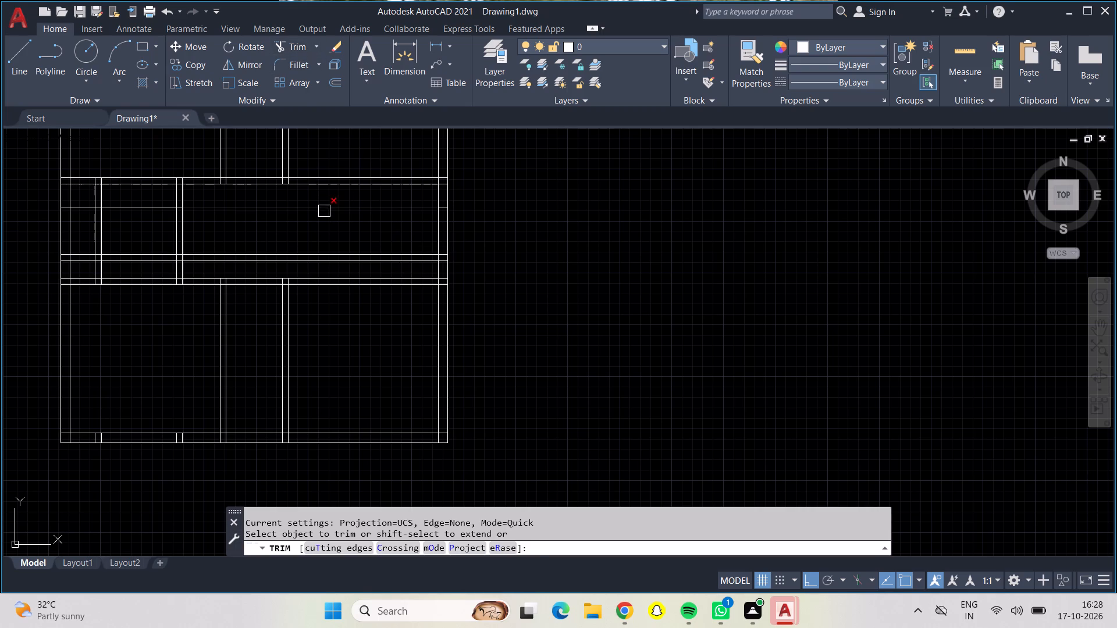
click(326, 213)
drag(156, 210, 147, 215)
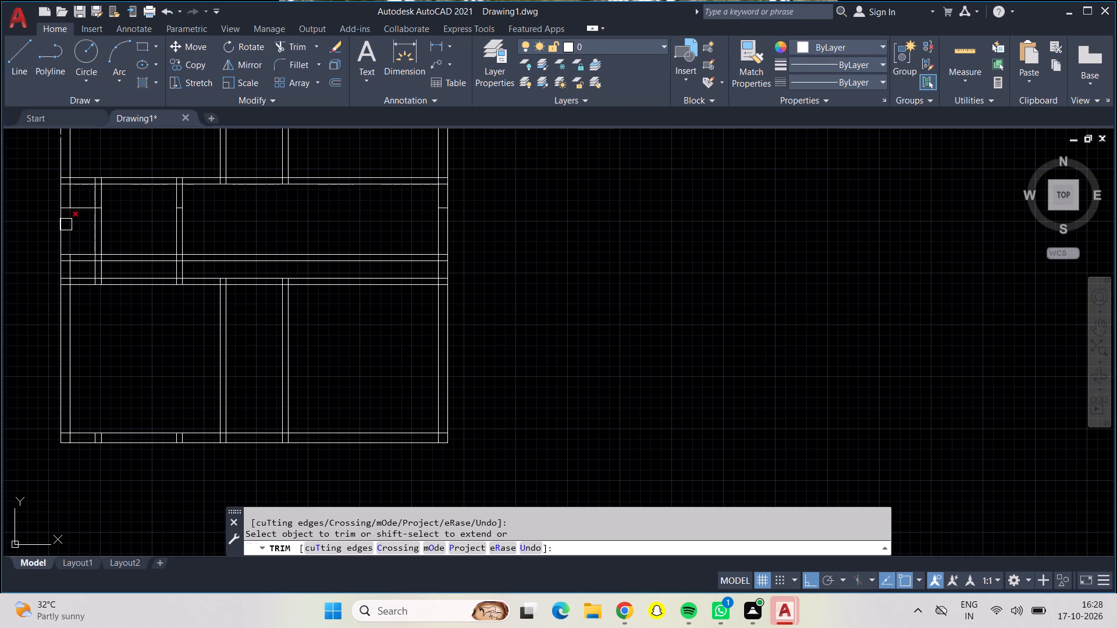
click(84, 210)
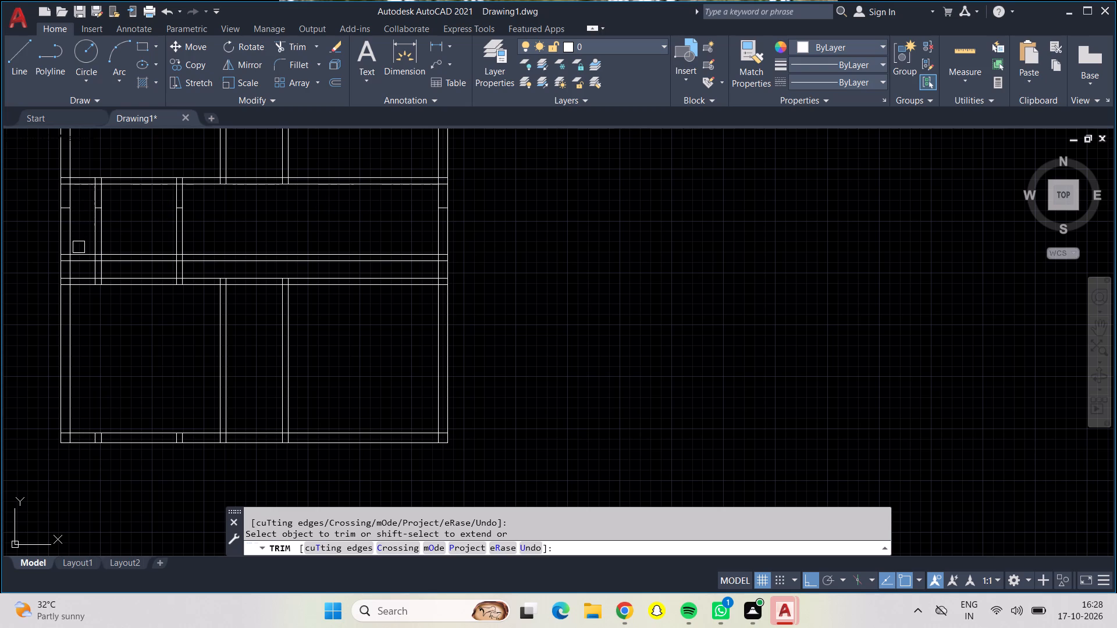
Trim the new 6" horizontal partition out of the two west rooms, keeping it only across the large east room.
click(79, 249)
click(79, 258)
click(124, 250)
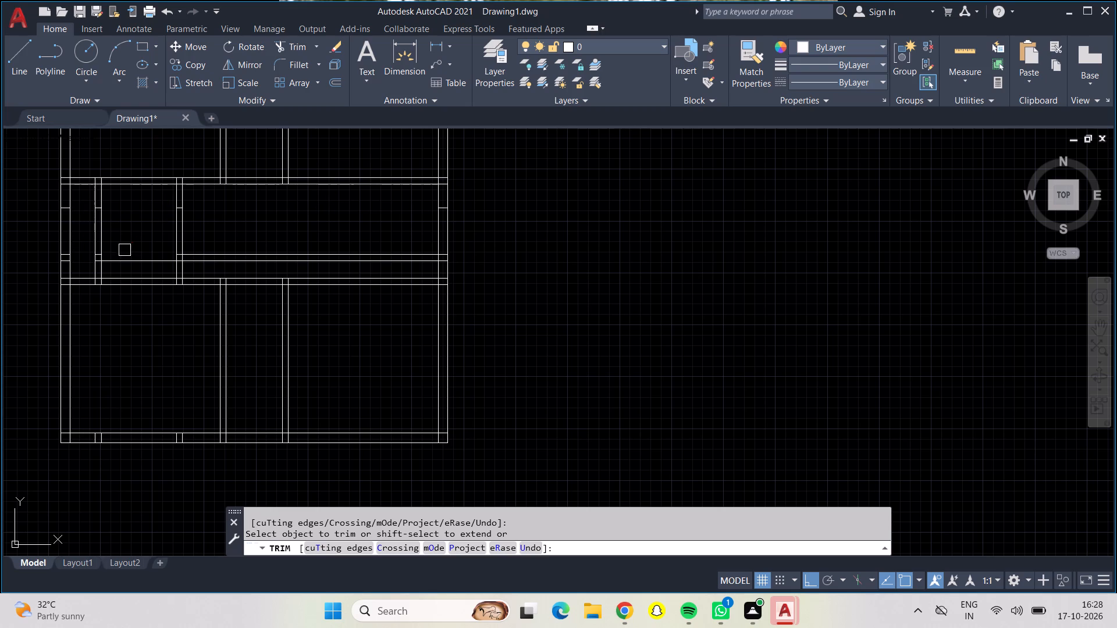
click(122, 255)
middle_drag(285, 229, 365, 230)
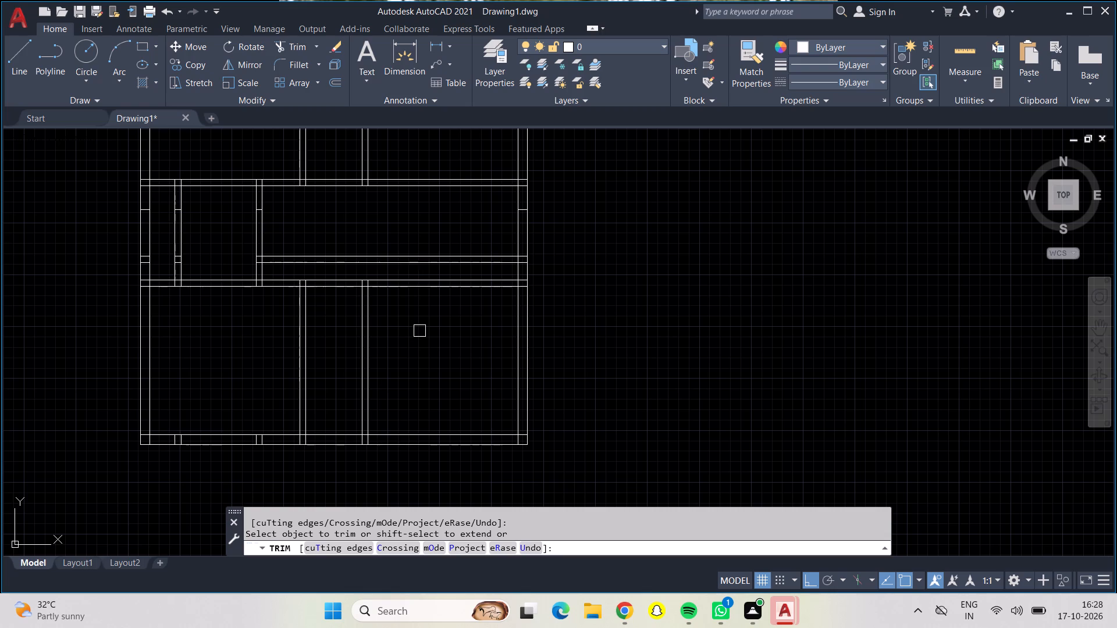
middle_drag(421, 331, 451, 321)
scroll(451, 321, down, 1)
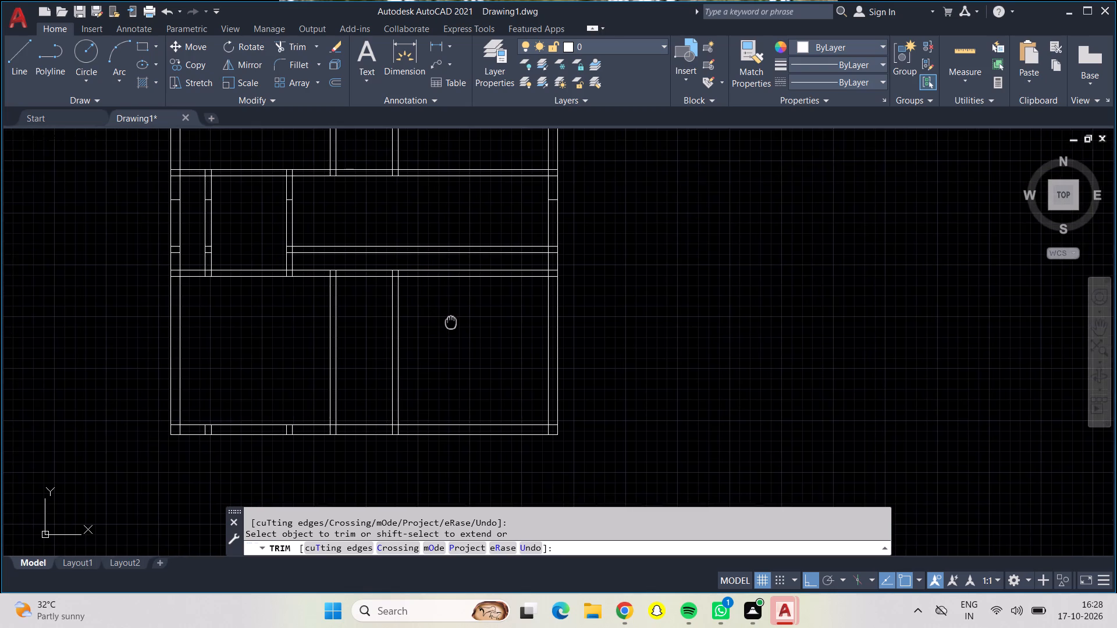
scroll(454, 320, up, 2)
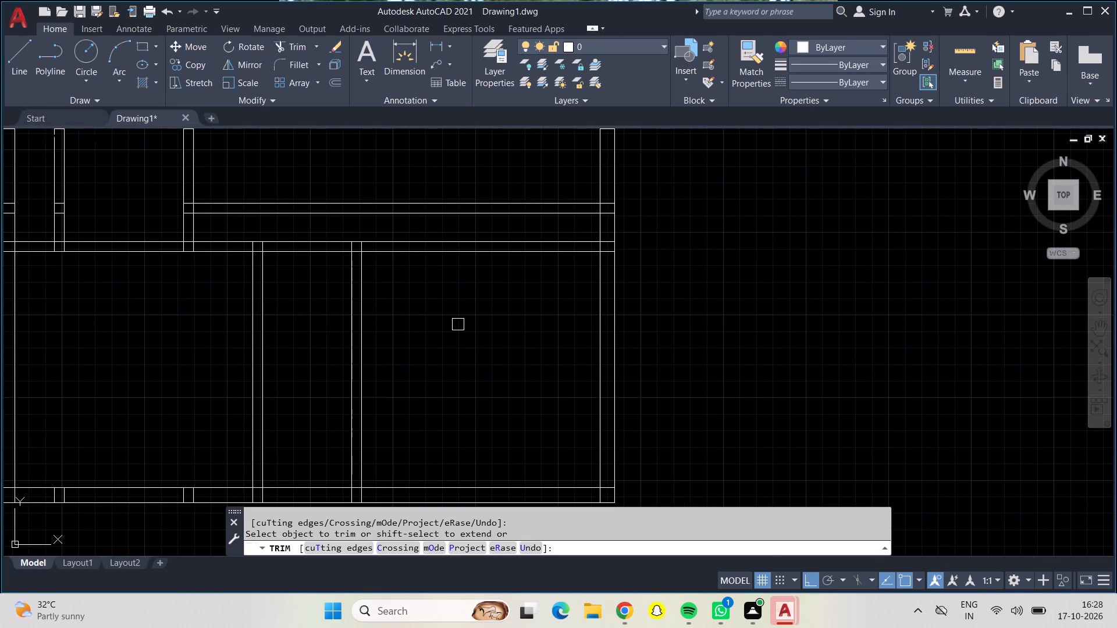
middle_drag(458, 325, 486, 295)
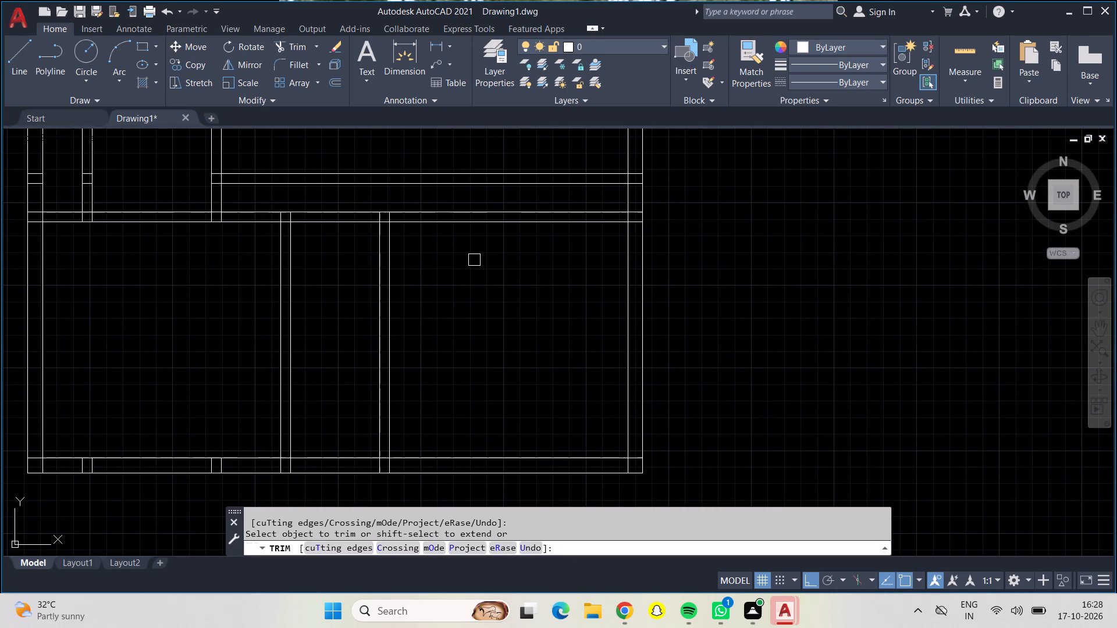
key(Escape)
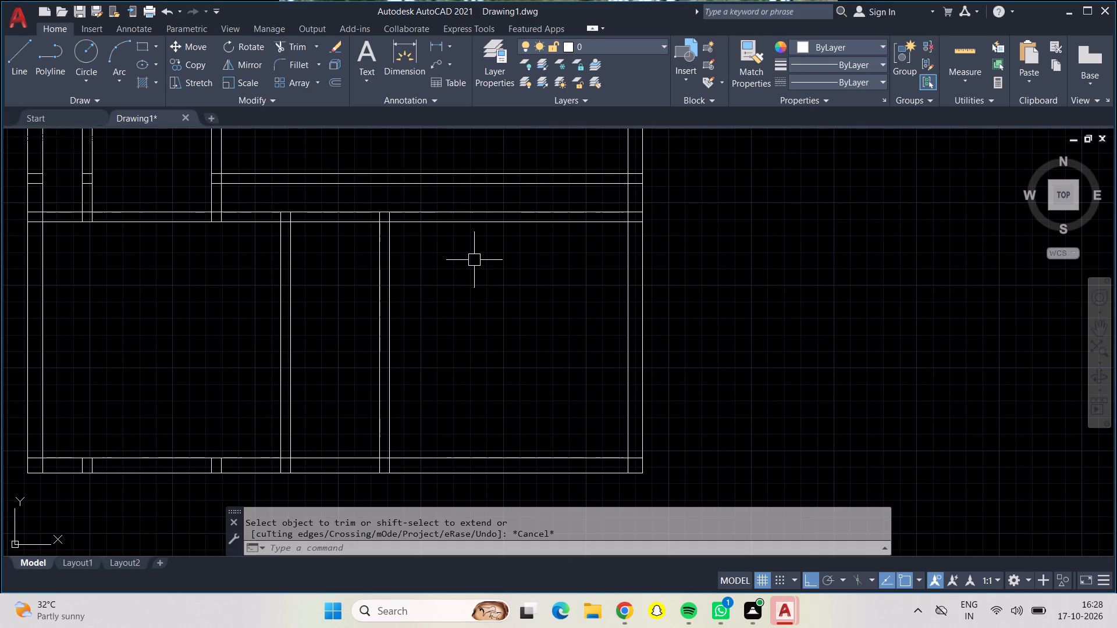
Measure the clear width and depth of the middle band's large east room with Quick measure.
drag(350, 283, 453, 291)
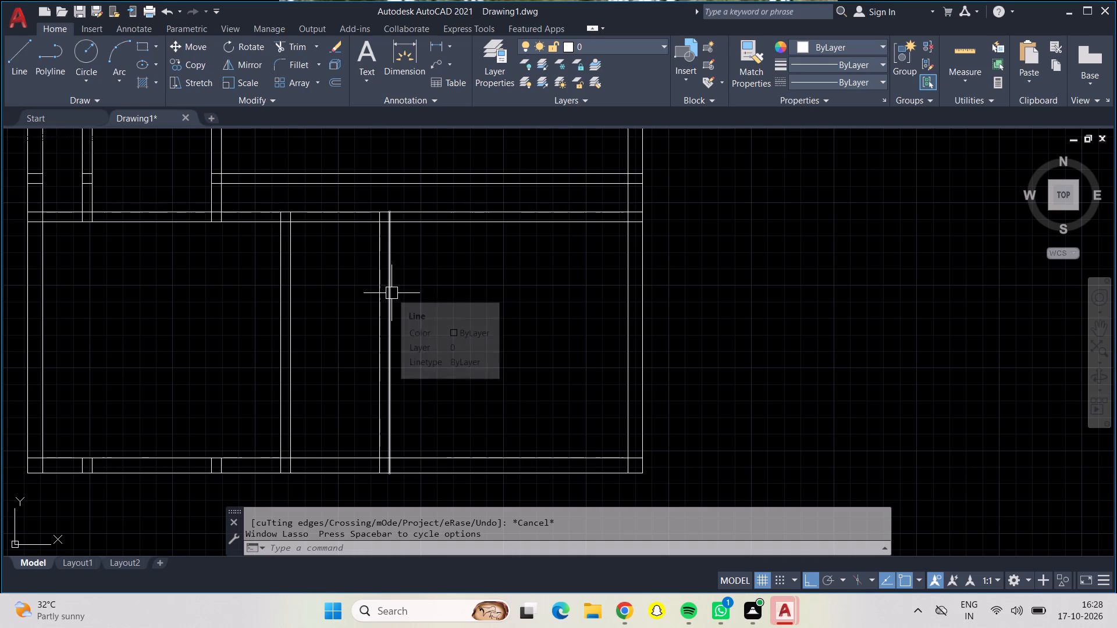
middle_drag(470, 271, 475, 332)
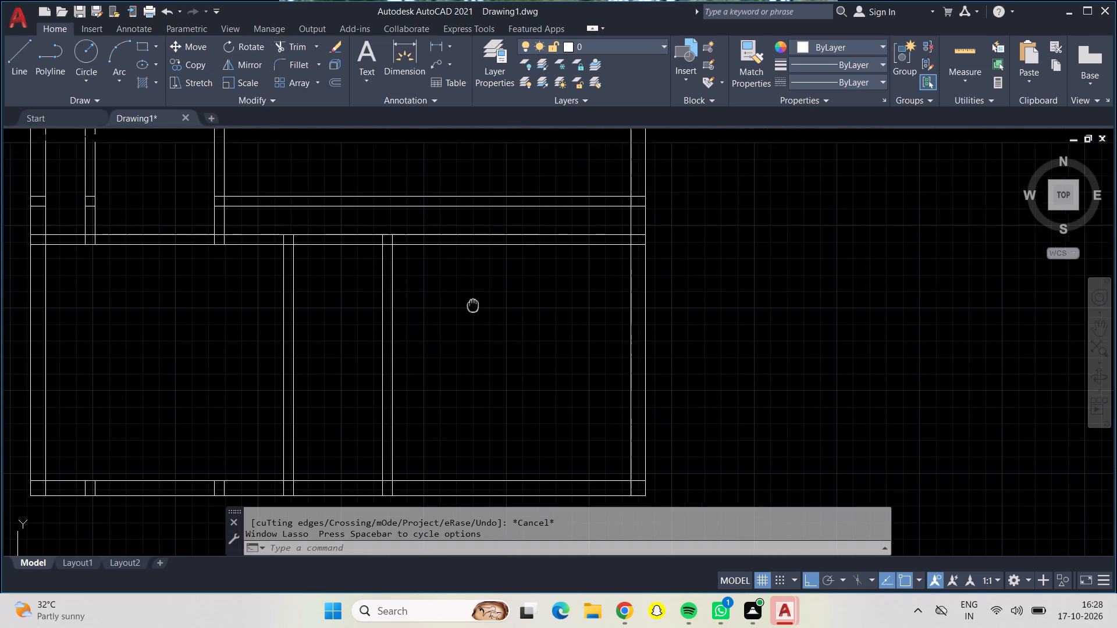
middle_drag(475, 332, 476, 392)
middle_drag(495, 399, 484, 363)
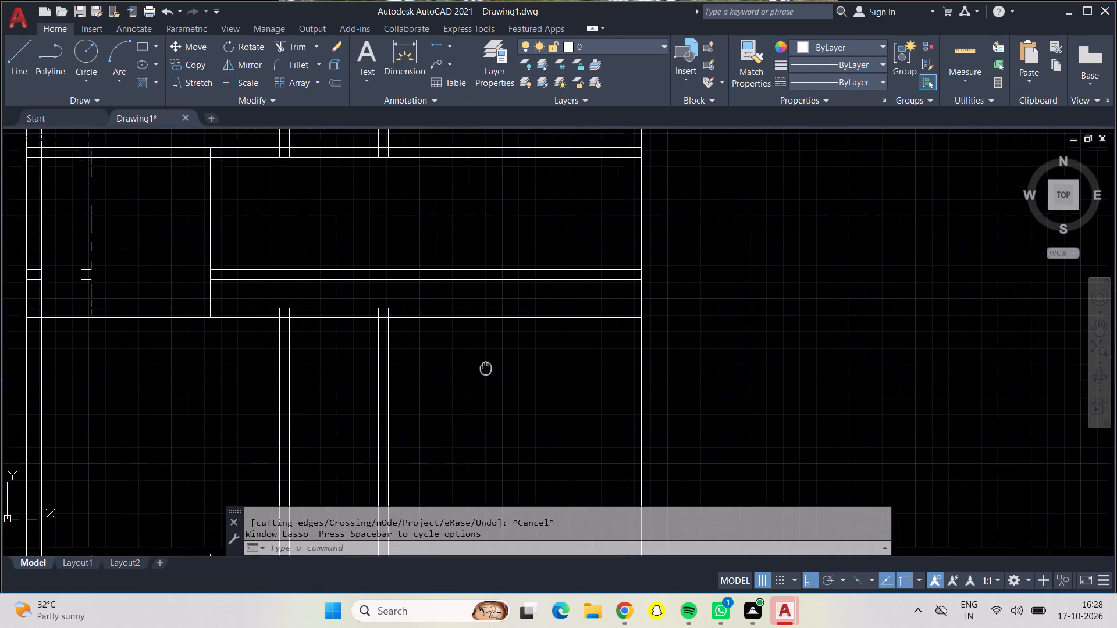
middle_drag(484, 363, 484, 351)
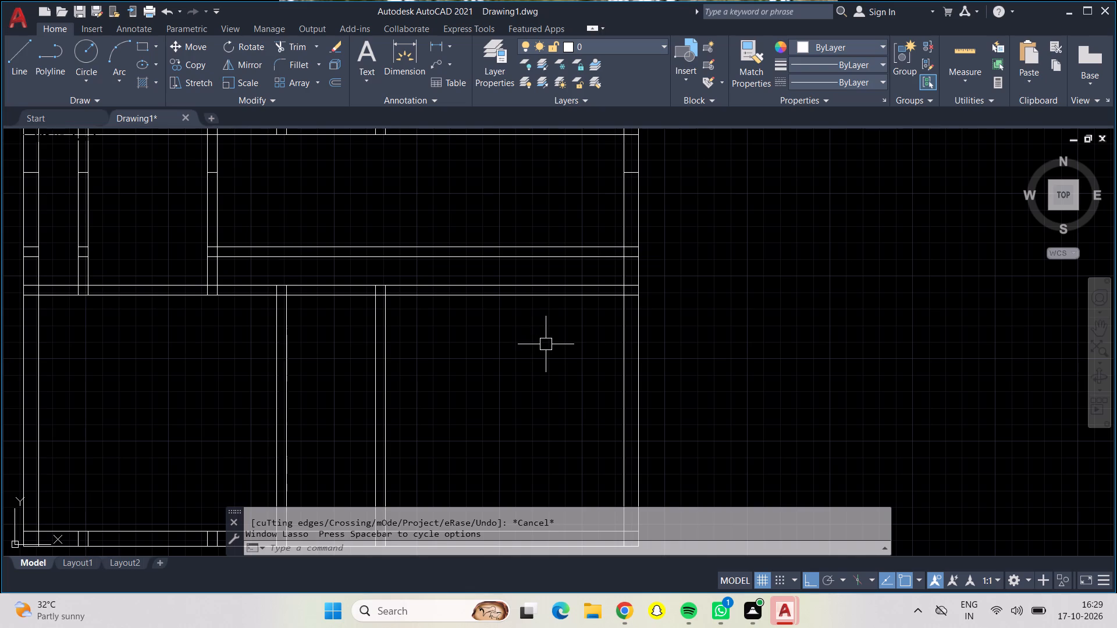
middle_drag(559, 340, 560, 343)
middle_drag(560, 343, 558, 398)
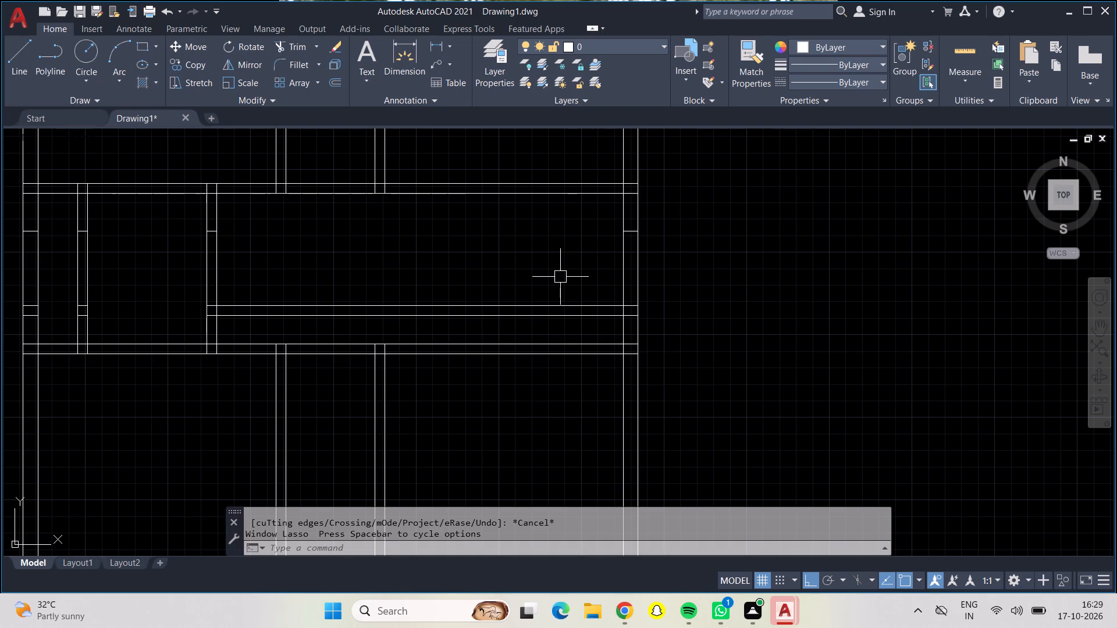
click(961, 51)
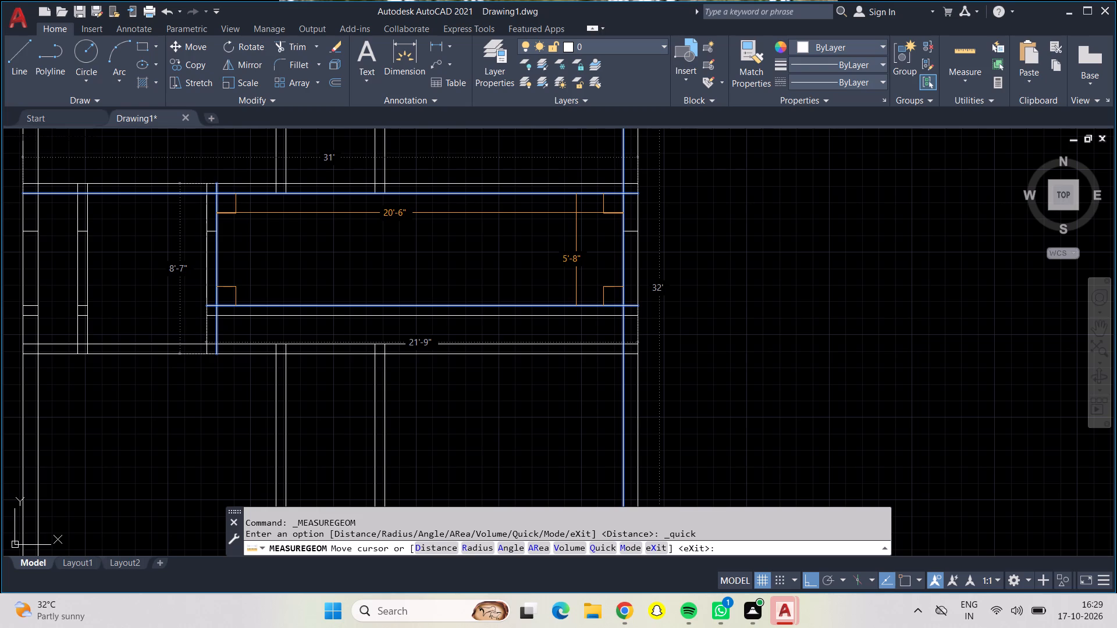
key(Escape)
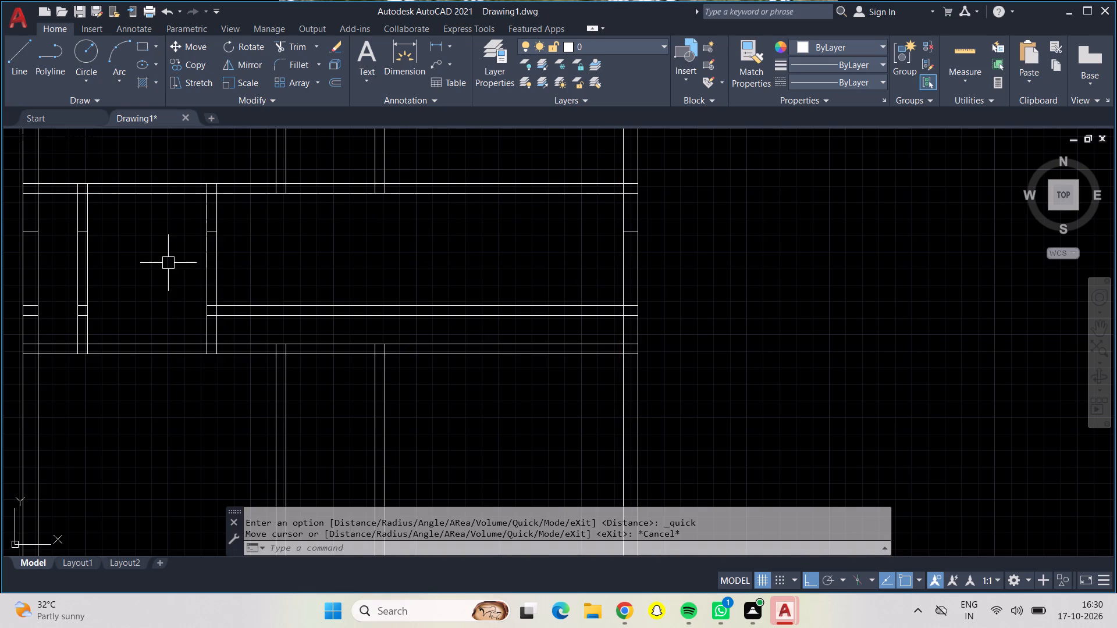
Measure the clear width and depth of the southern band's west and middle rooms with Quick measure.
middle_drag(167, 272, 247, 280)
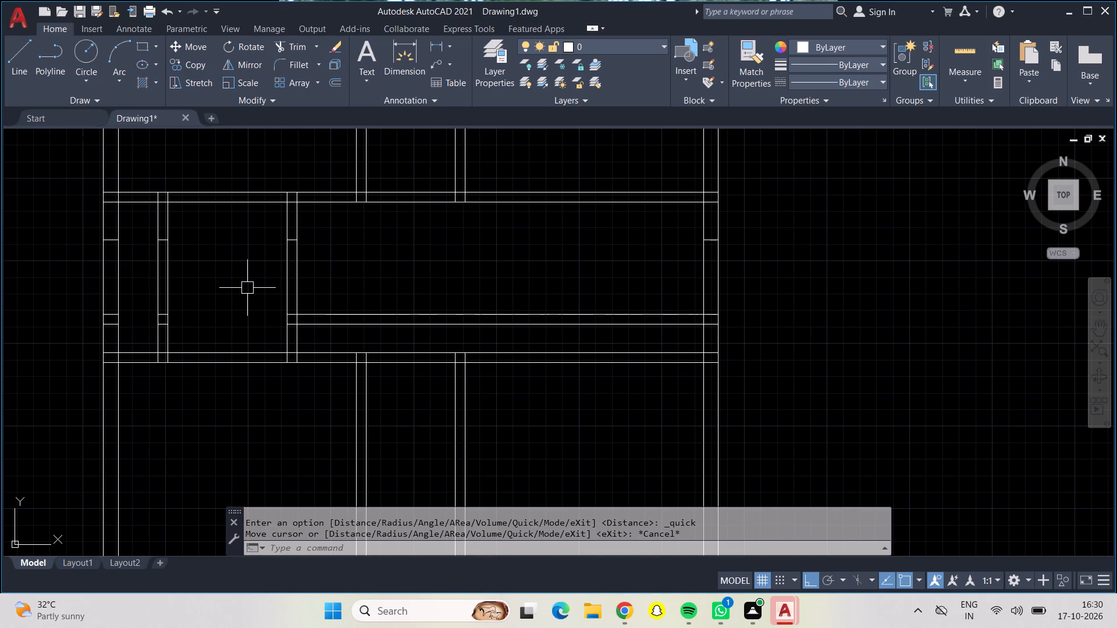
middle_drag(247, 288, 246, 275)
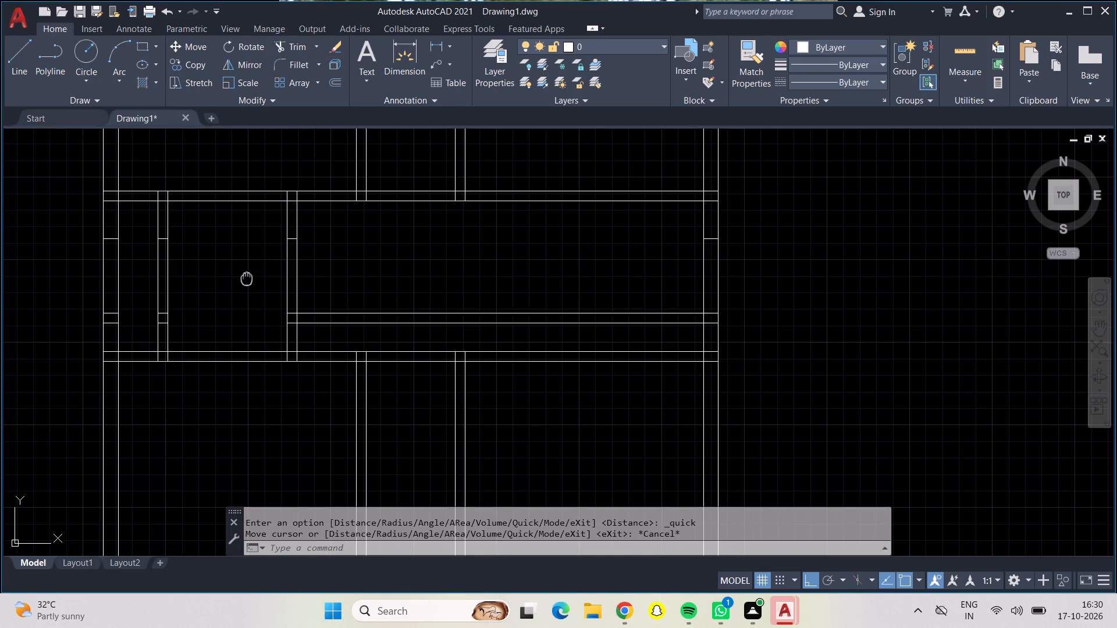
middle_drag(246, 275, 245, 266)
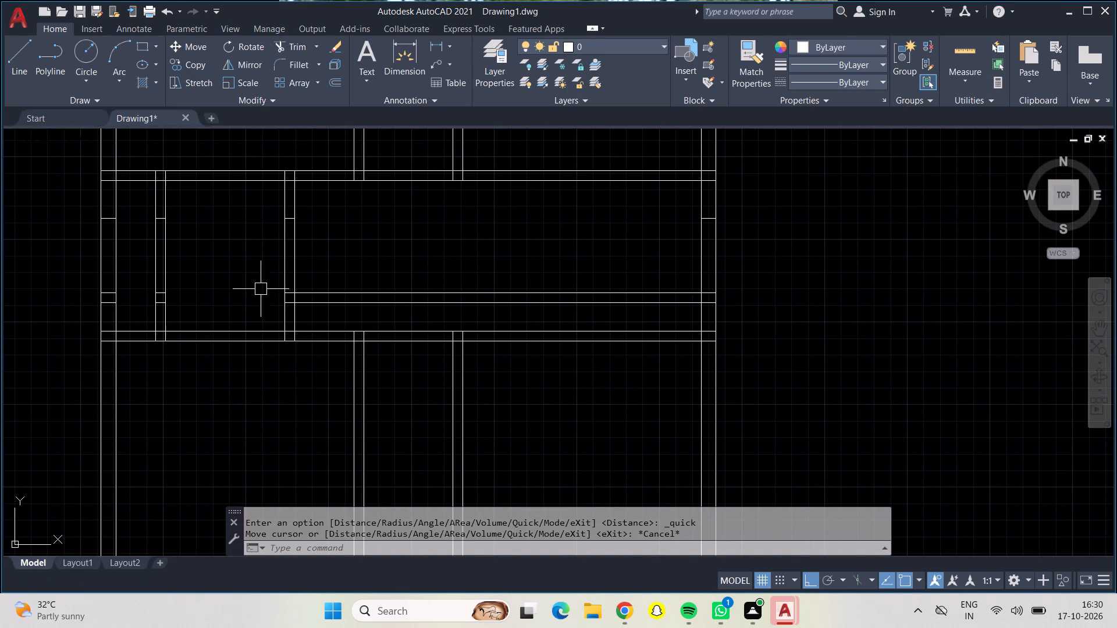
middle_drag(273, 415, 307, 398)
middle_drag(307, 398, 369, 364)
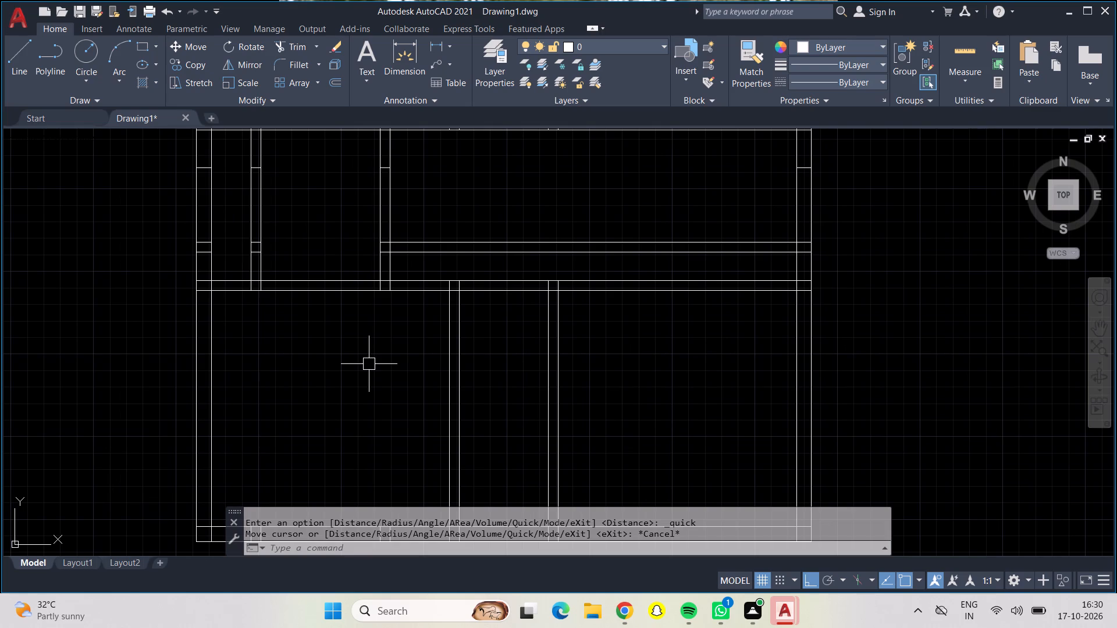
click(970, 55)
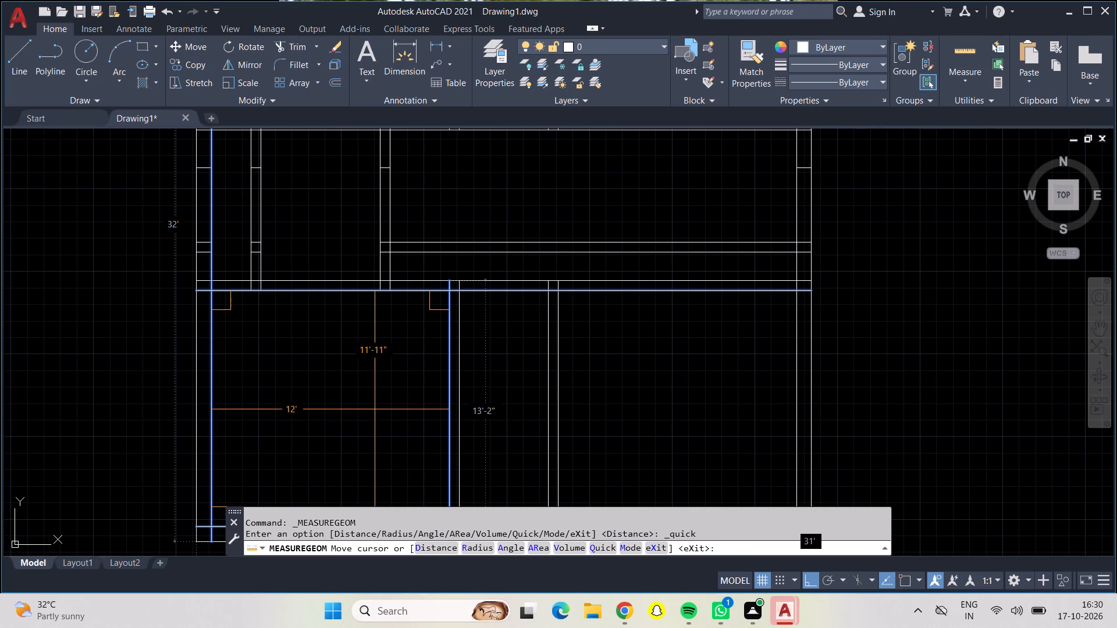
middle_drag(428, 407, 325, 397)
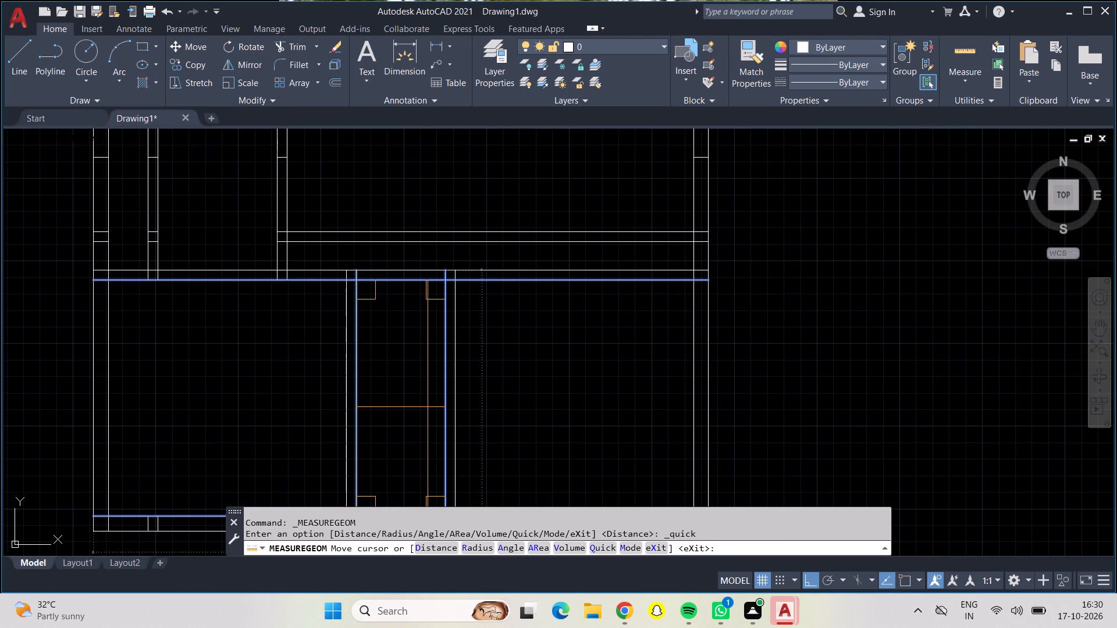
key(Escape)
Offset the east face of the southern band's west partition 10'7" eastward.
middle_drag(403, 406, 392, 359)
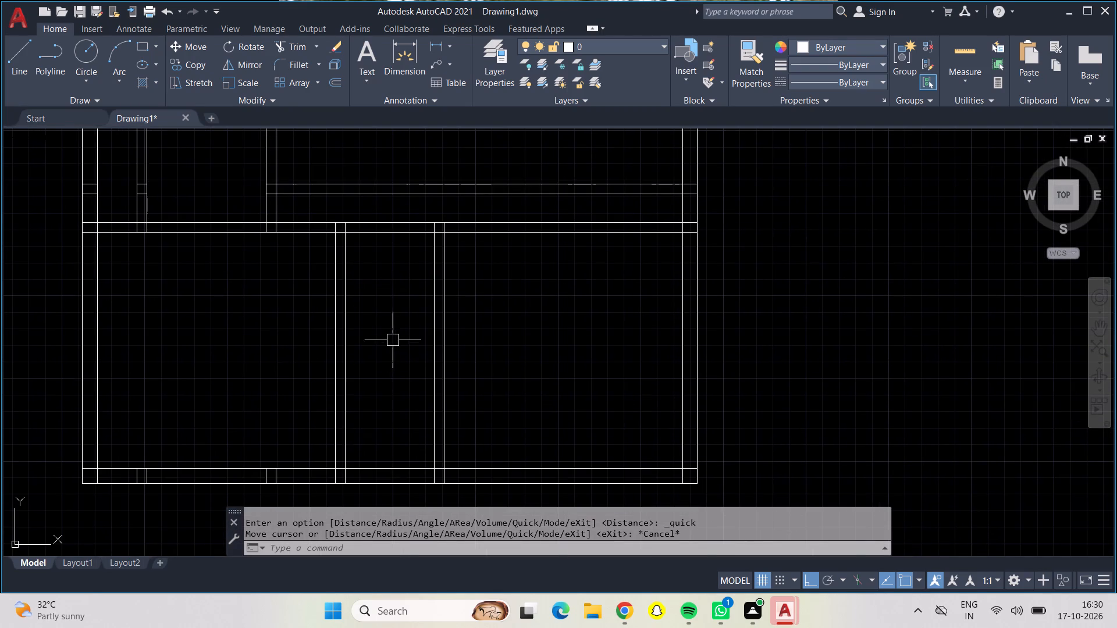
key(o)
key(Return)
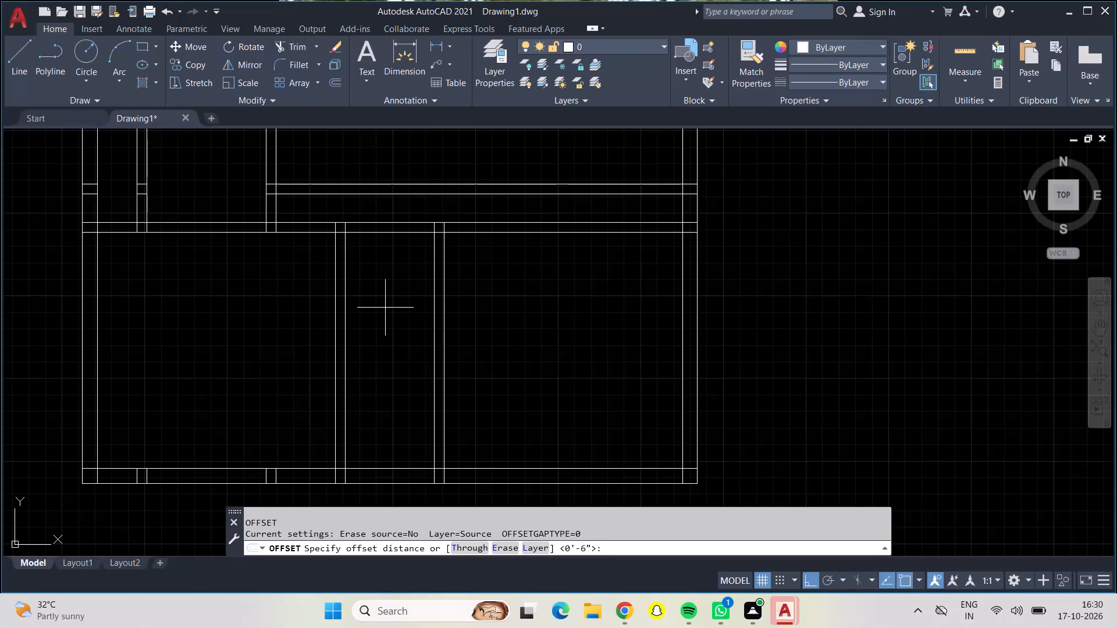
text(10)
text('7")
key(Return)
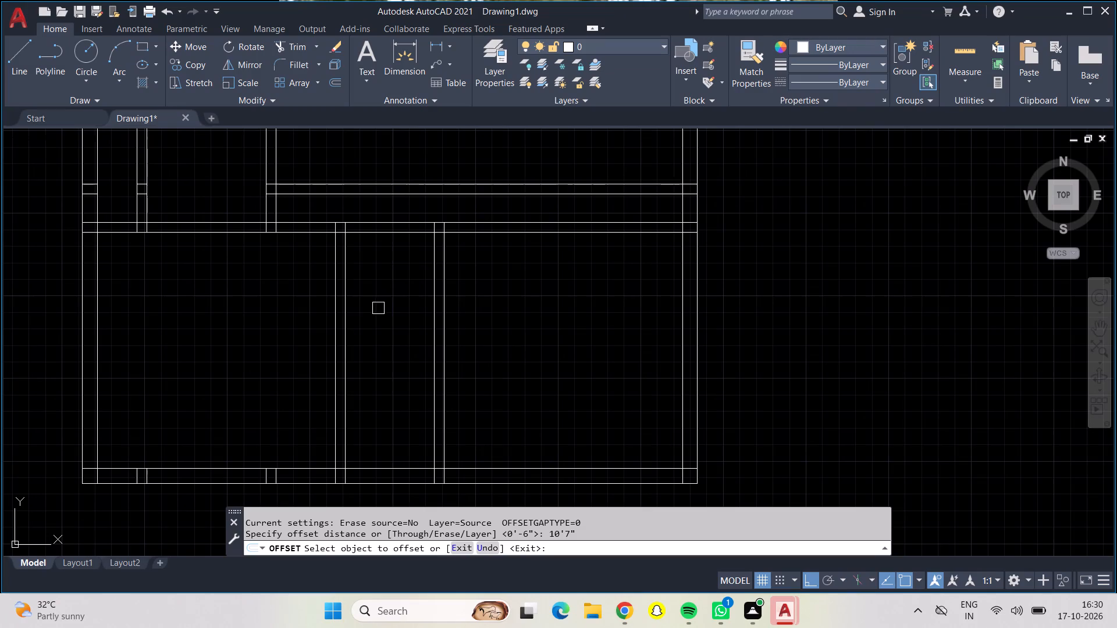
click(347, 303)
click(485, 334)
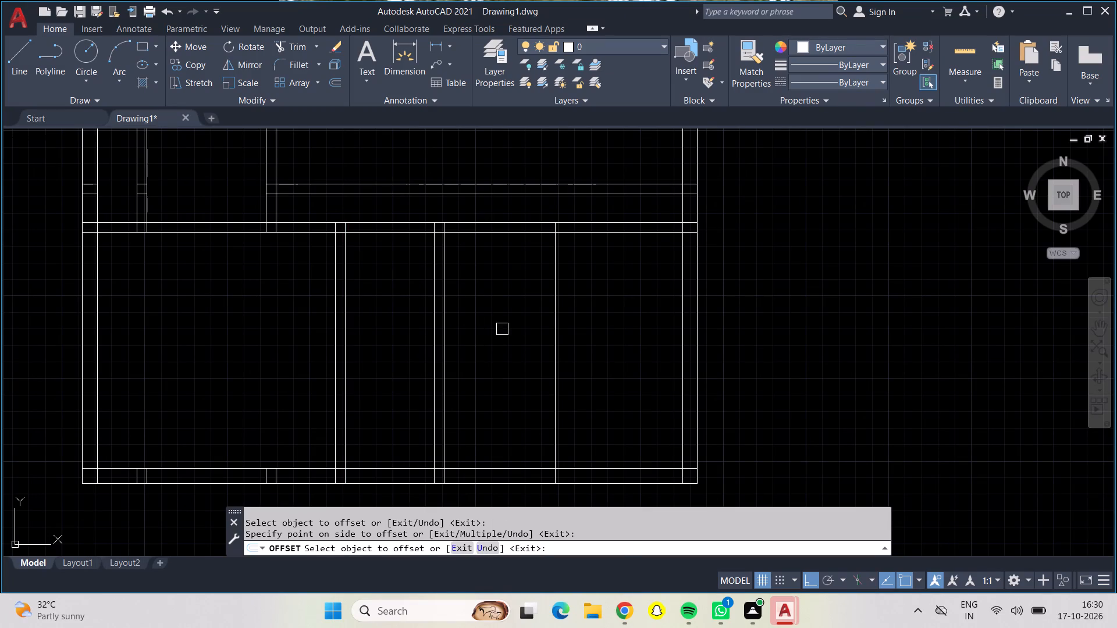
key(Escape)
Offset the new vertical line in the southern band 6" eastward to form a partition.
key(o)
key(Return)
text(6")
key(Return)
click(560, 345)
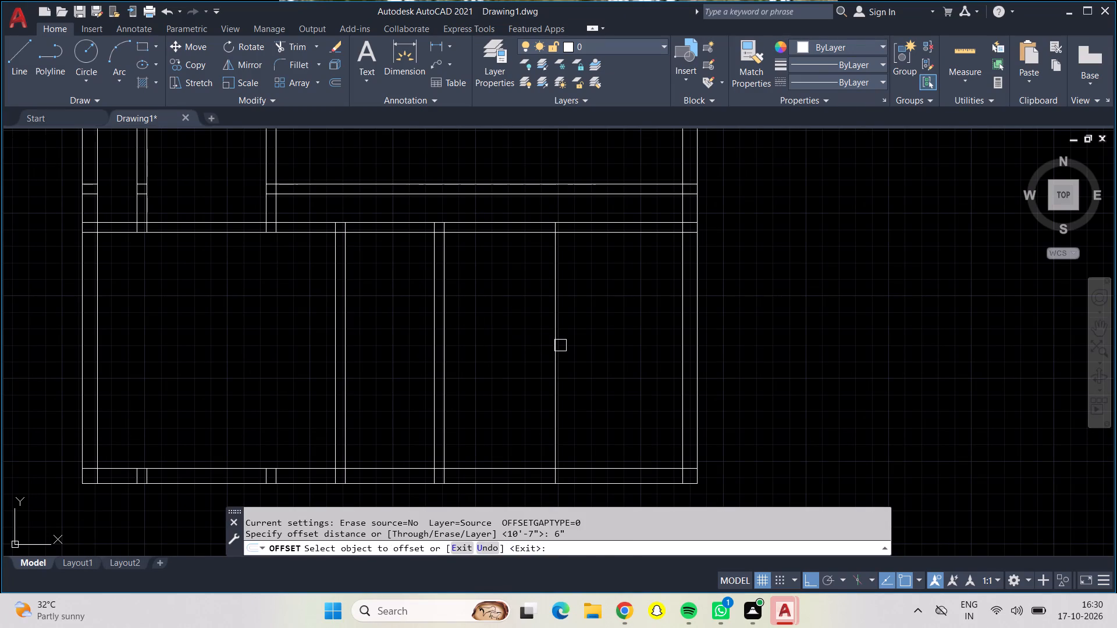
click(598, 357)
key(Escape)
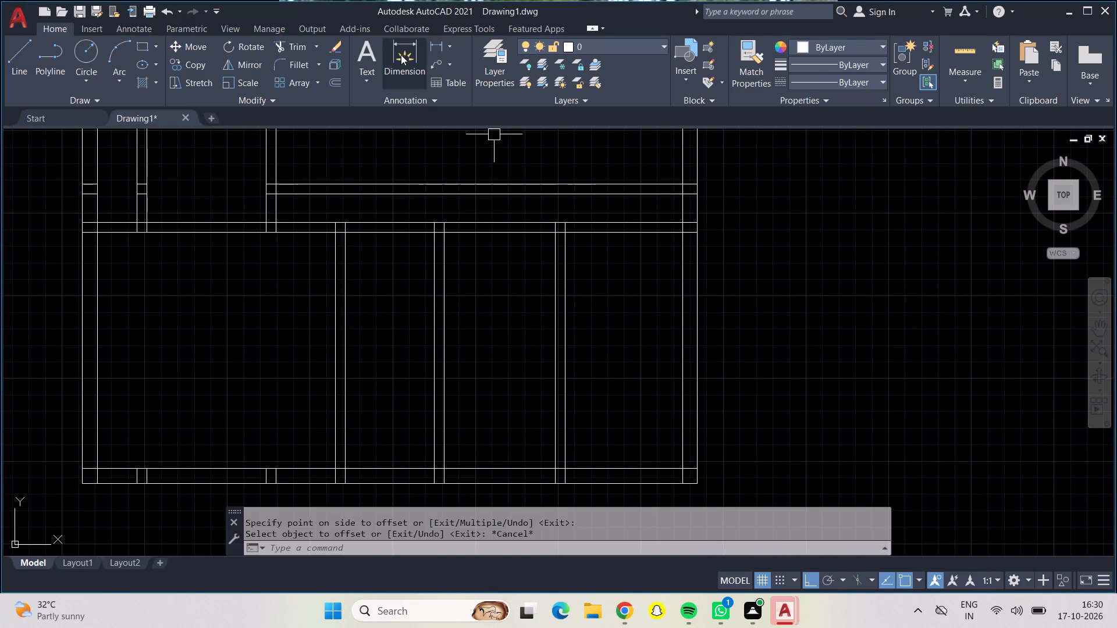
Trim both lines of the middle vertical partition out of the southern band, between its north and south walls.
click(294, 47)
drag(376, 286, 459, 319)
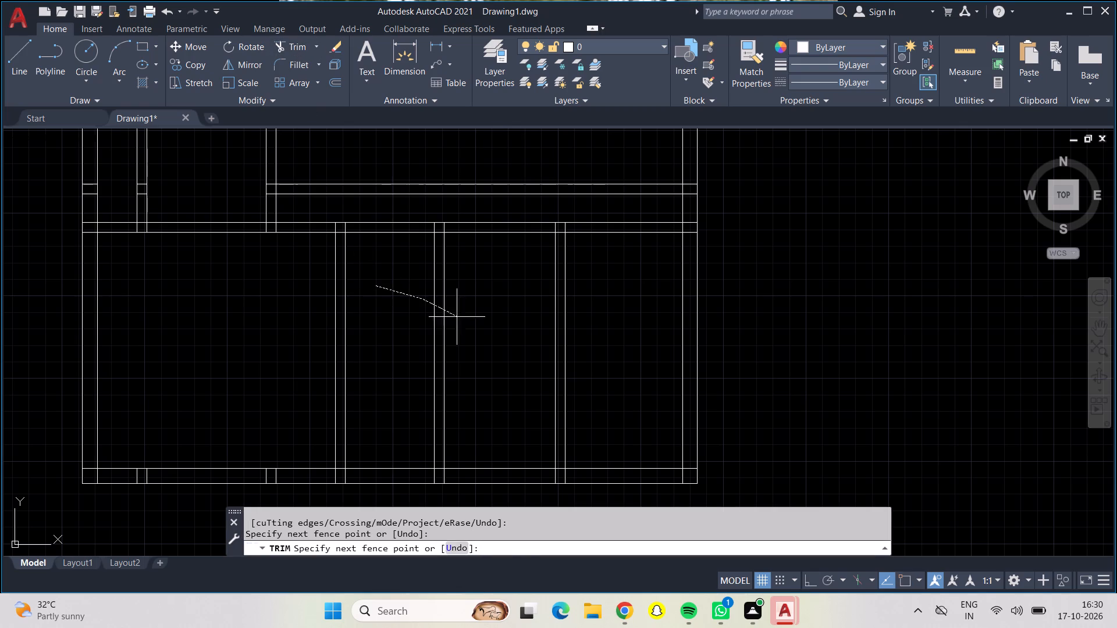
drag(459, 319, 497, 341)
middle_drag(480, 315, 485, 422)
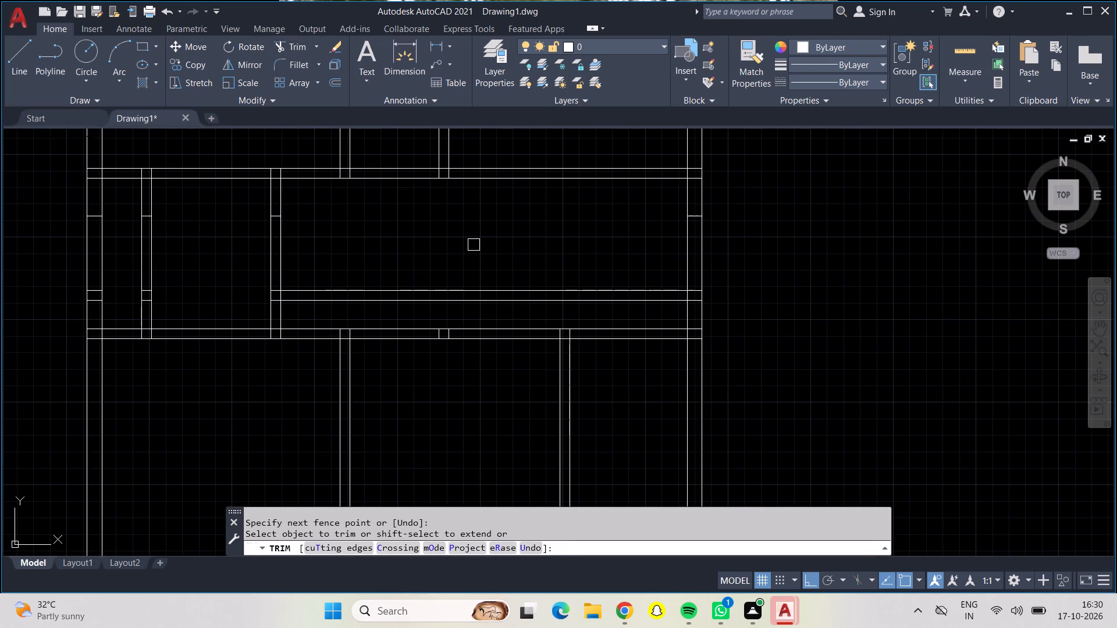
middle_drag(474, 245, 469, 216)
key(Escape)
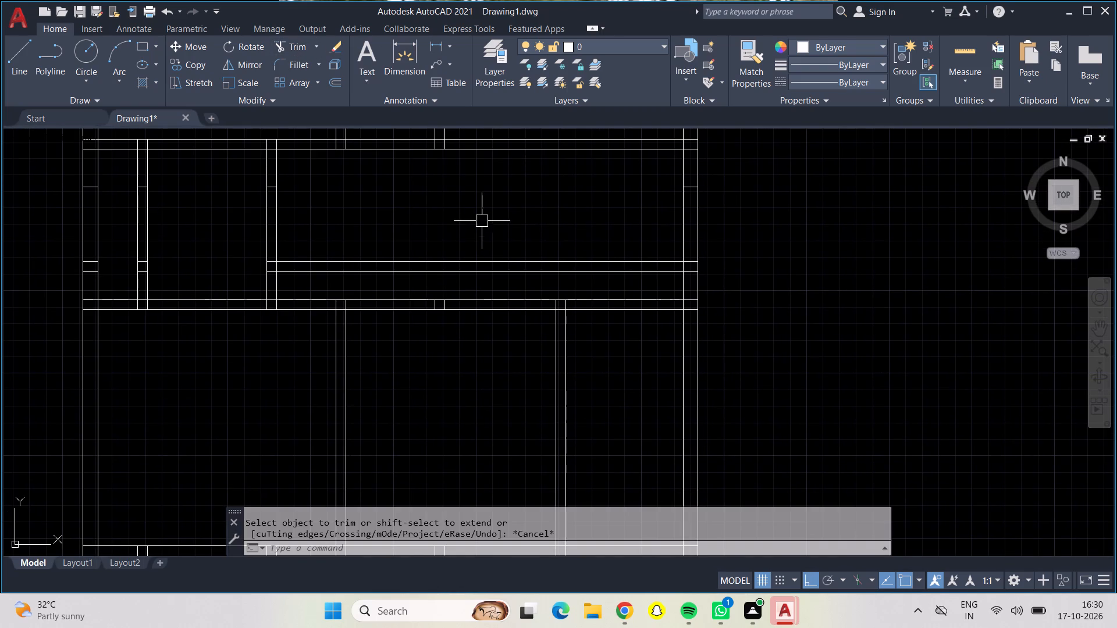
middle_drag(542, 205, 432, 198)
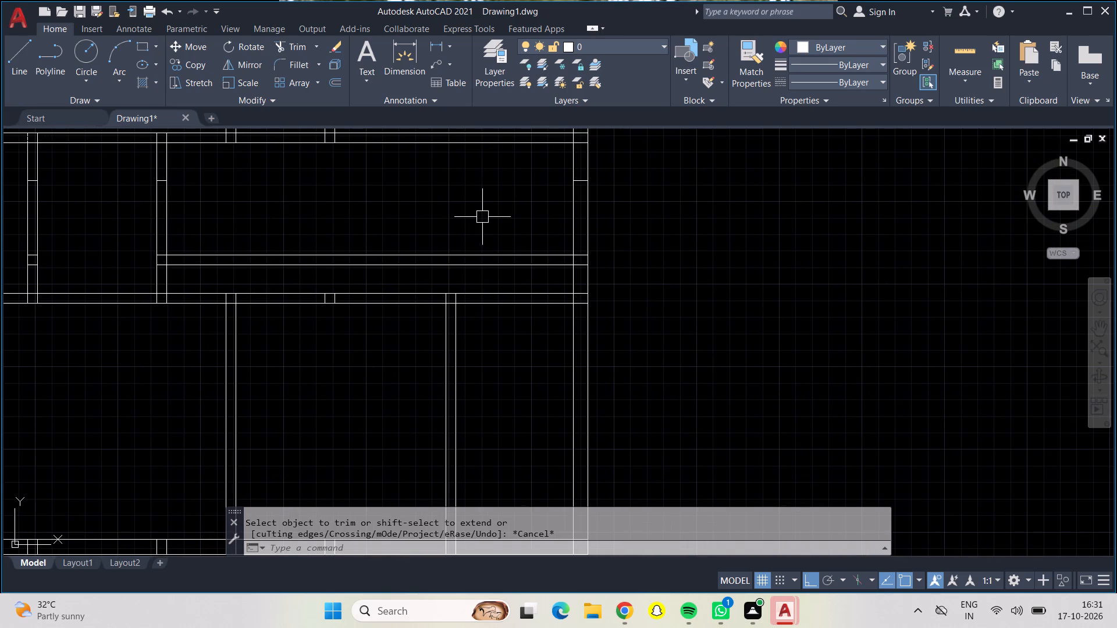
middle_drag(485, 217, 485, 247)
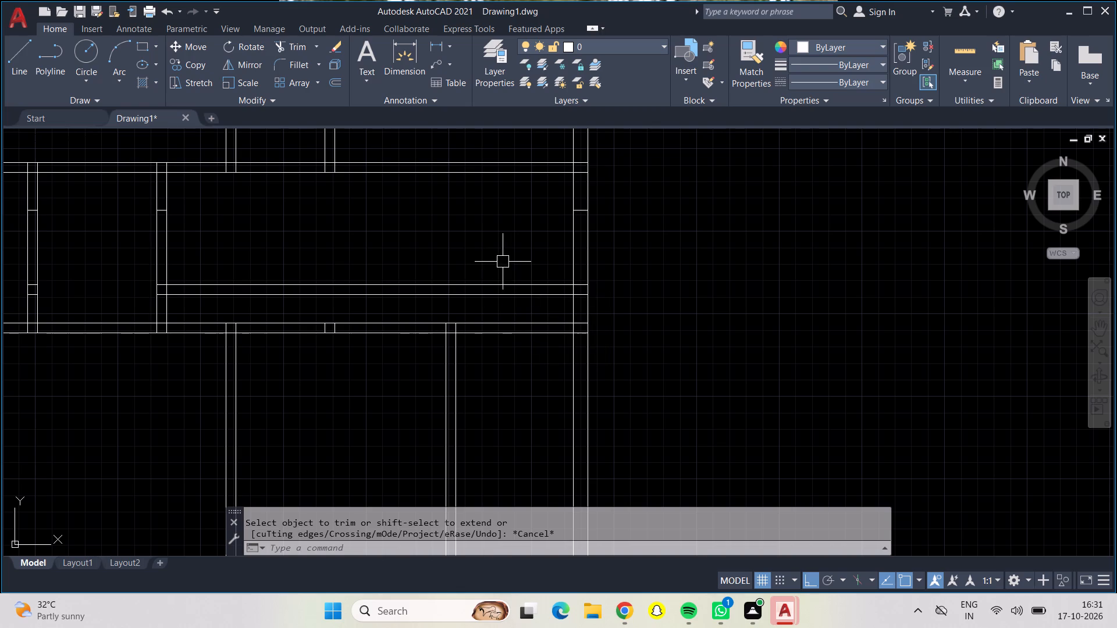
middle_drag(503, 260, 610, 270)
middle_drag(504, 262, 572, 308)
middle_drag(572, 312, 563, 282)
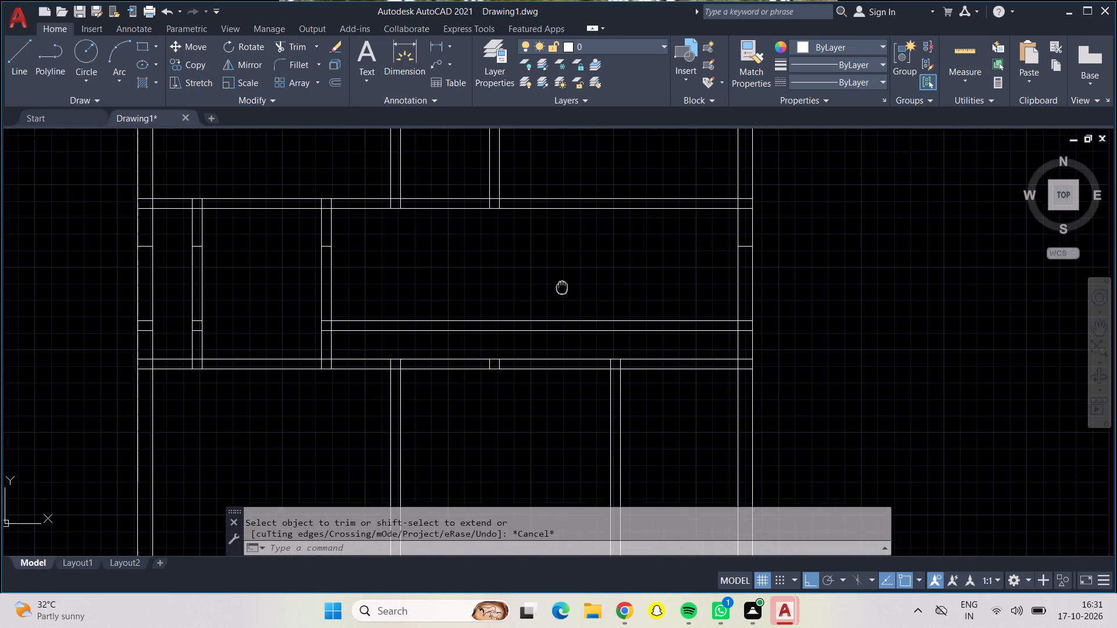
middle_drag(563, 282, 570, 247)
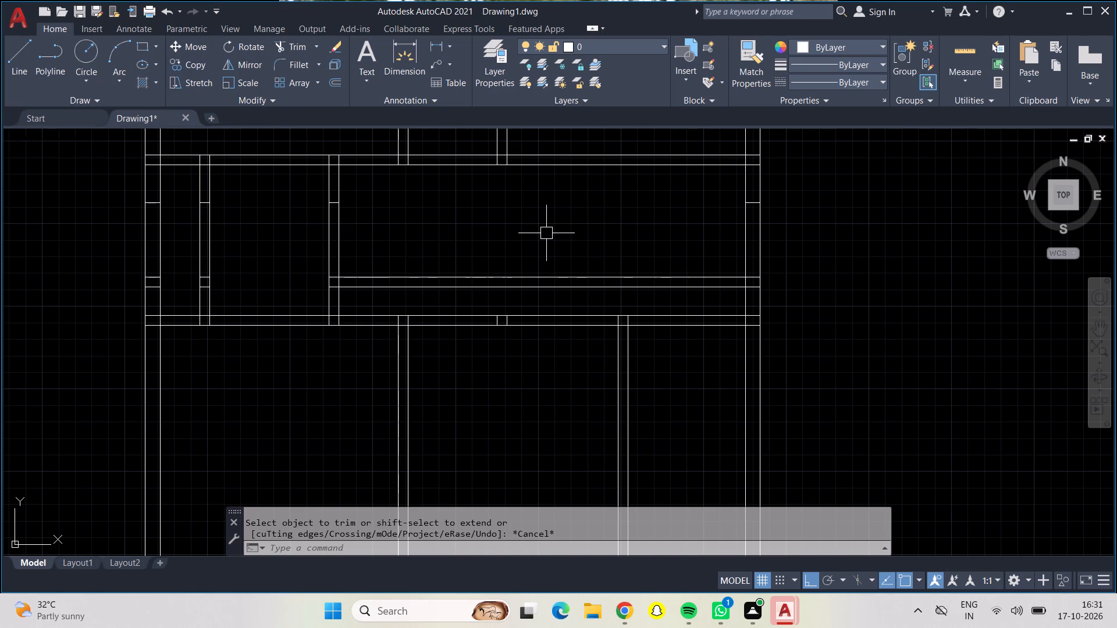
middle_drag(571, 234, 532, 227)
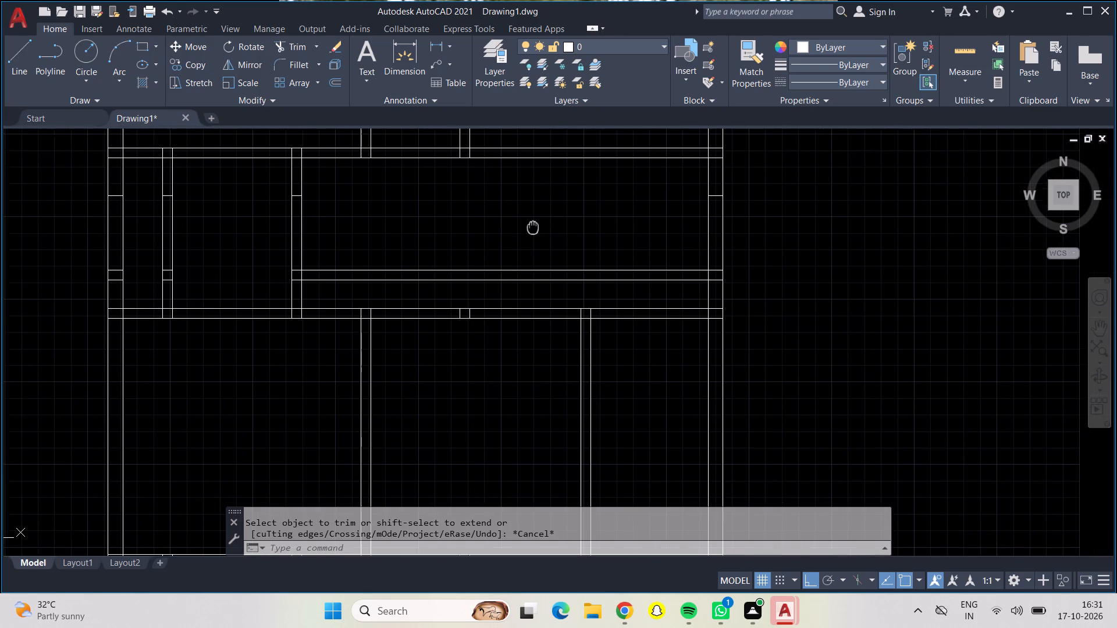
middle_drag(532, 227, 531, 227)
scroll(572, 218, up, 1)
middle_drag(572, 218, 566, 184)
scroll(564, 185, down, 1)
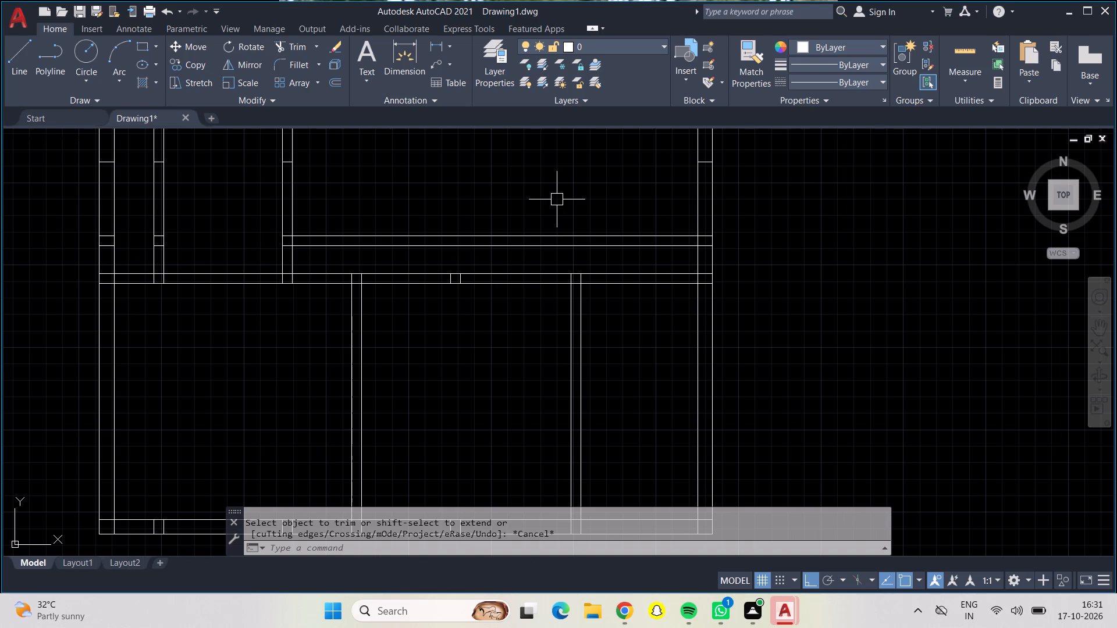
Erase both lines of the 6" horizontal partition crossing the middle band's large east room.
middle_drag(550, 192, 572, 270)
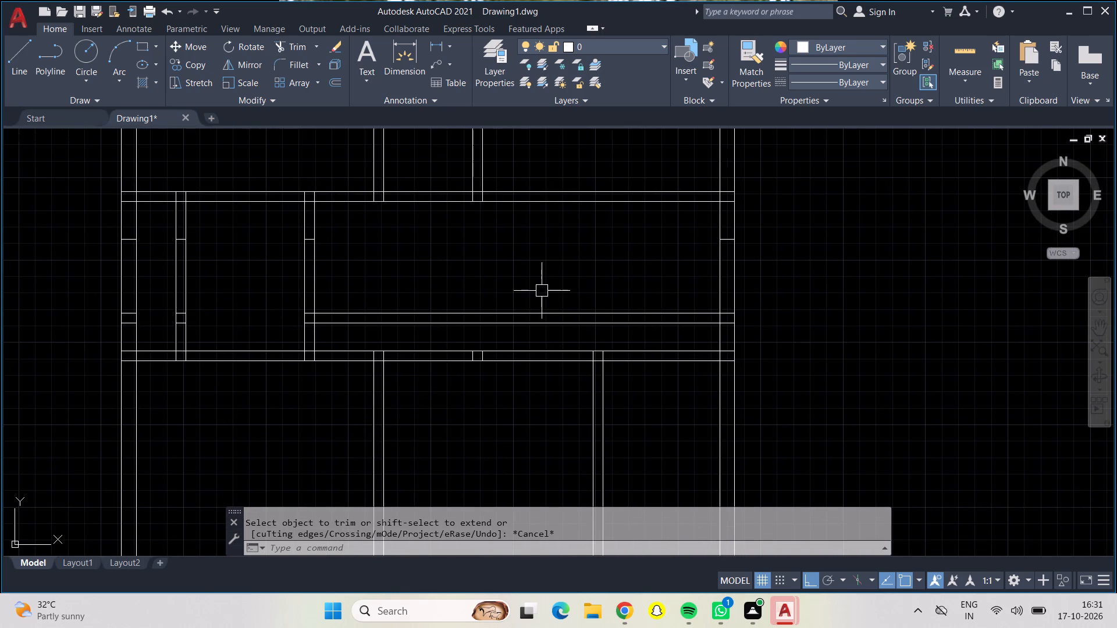
click(534, 311)
click(539, 322)
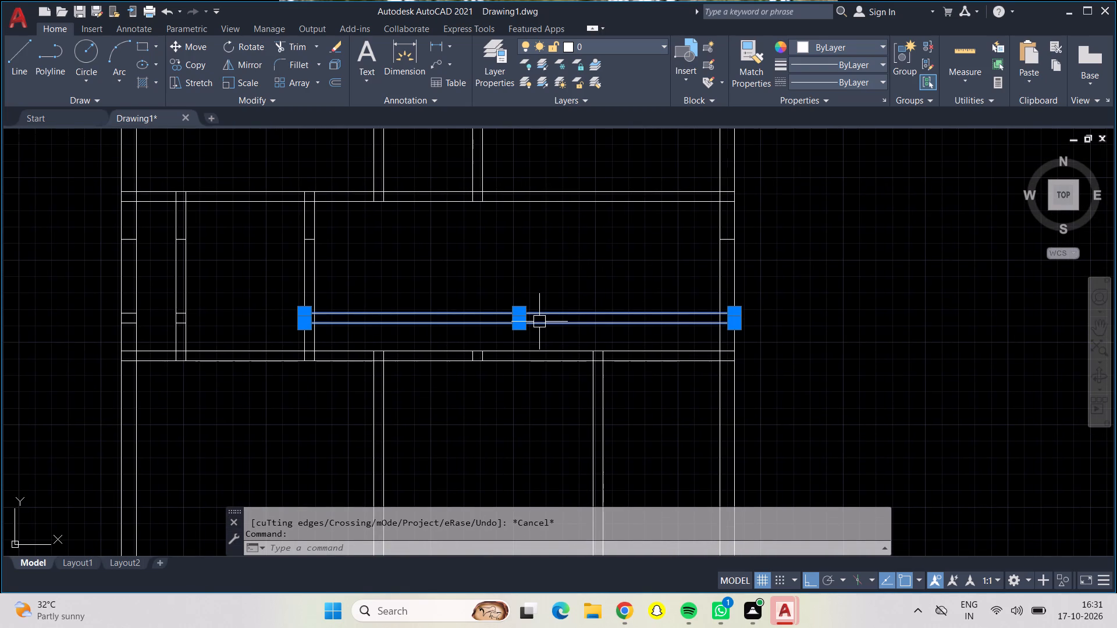
key(Delete)
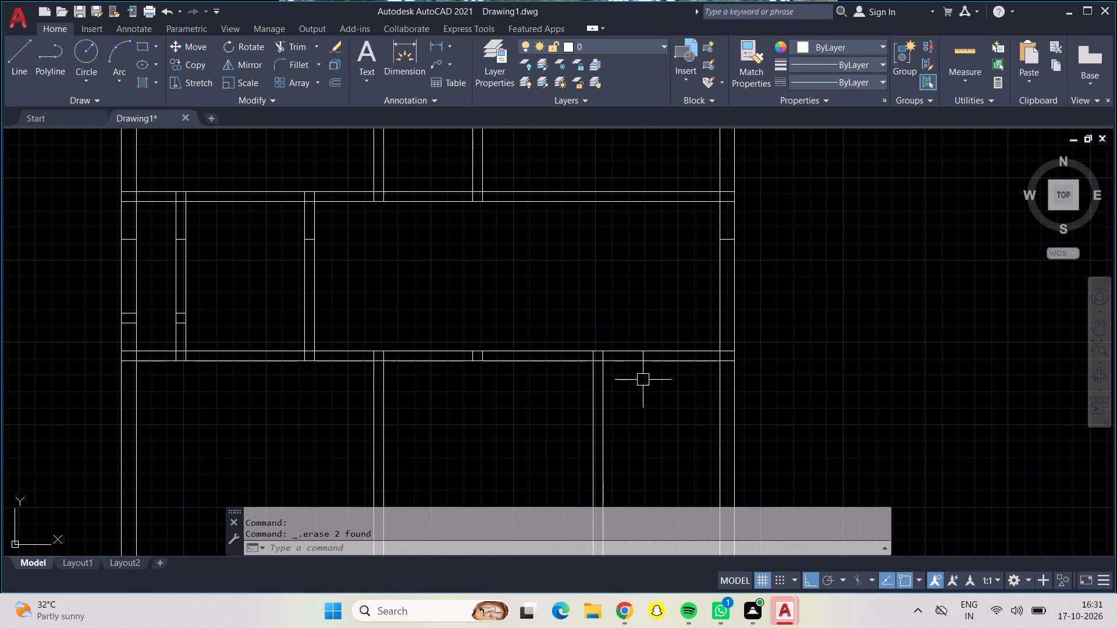
Trim the large east room's west partition junction open at the middle band's north wall, and remove the leftover cross line inside that partition.
click(305, 48)
scroll(308, 198, up, 1)
scroll(308, 197, down, 1)
scroll(308, 197, up, 3)
scroll(307, 197, down, 1)
click(297, 191)
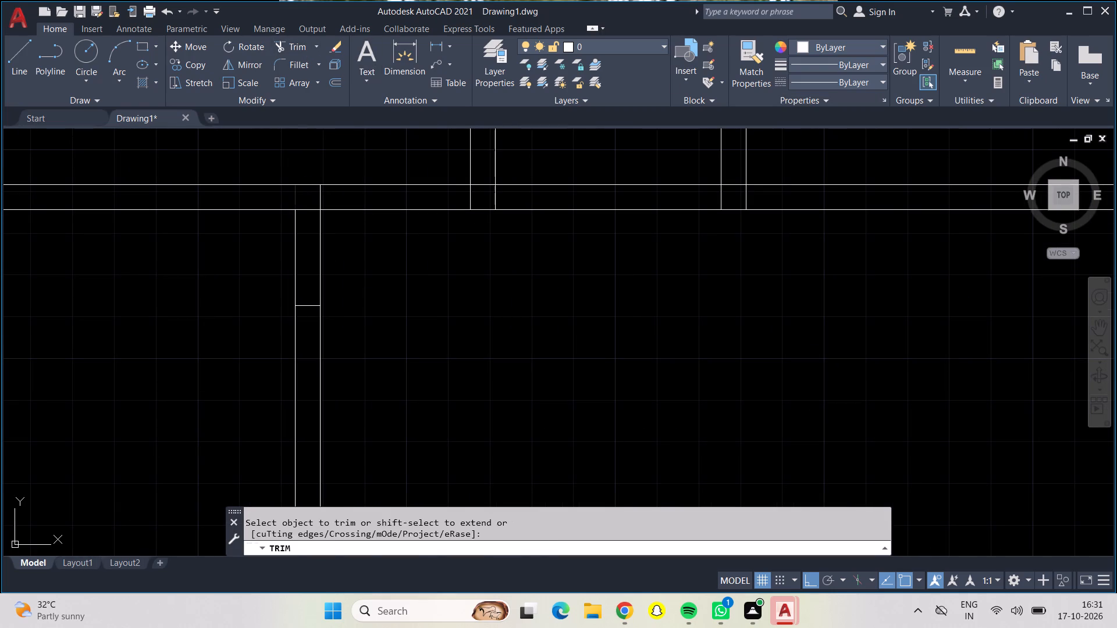
click(306, 212)
click(327, 196)
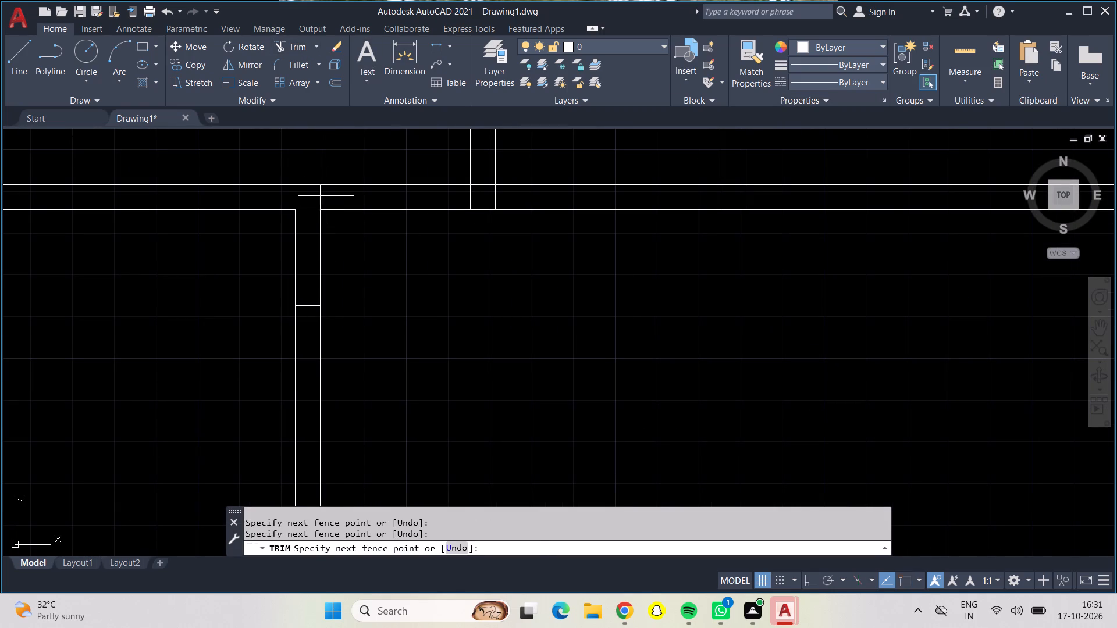
click(320, 195)
click(306, 308)
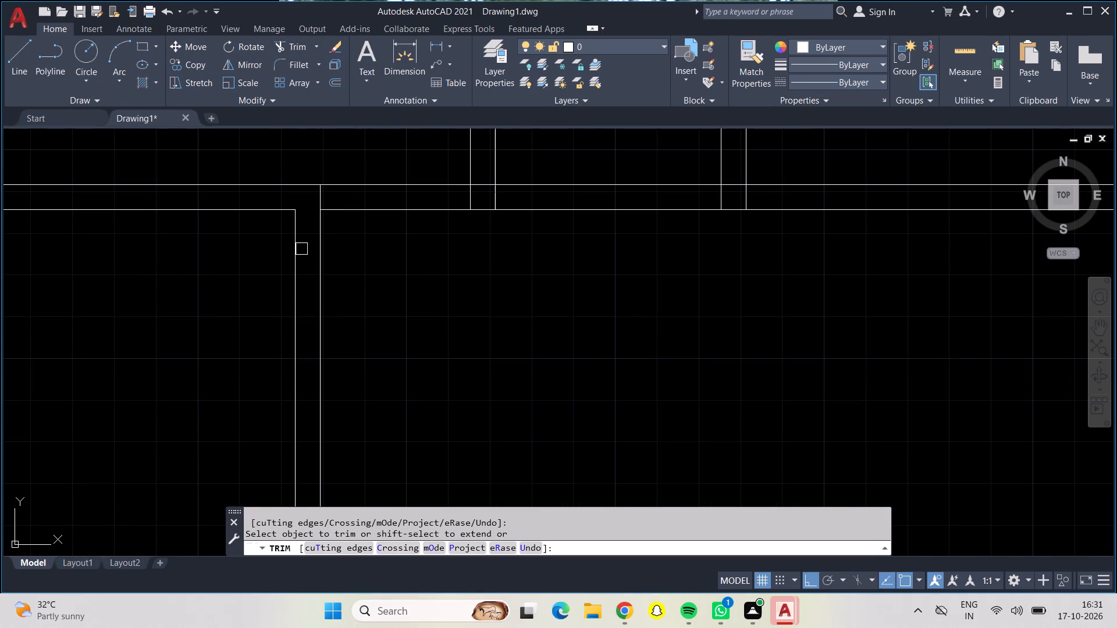
click(322, 198)
Trim the overlapping wall lines where the two northern vertical partitions meet the middle band's north wall, opening both junctions.
click(468, 194)
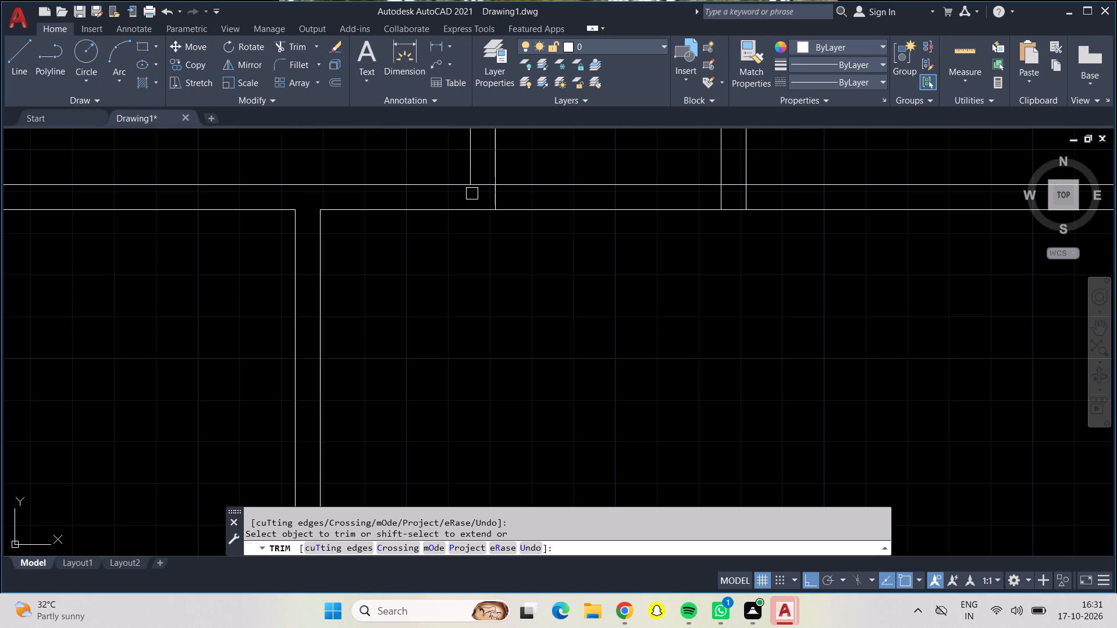
click(479, 187)
click(493, 191)
click(717, 197)
click(731, 186)
click(741, 199)
scroll(731, 225, down, 1)
scroll(672, 241, down, 1)
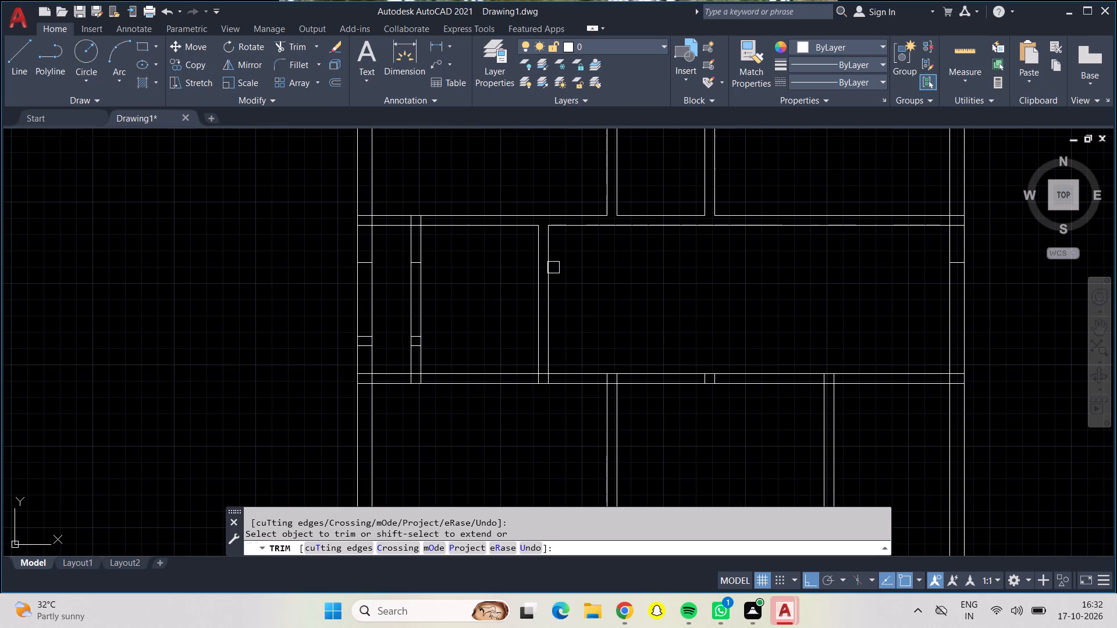
Trim the leftover short cross lines out of the west outer wall and the middle band's westernmost partition.
scroll(372, 255, up, 1)
scroll(372, 255, down, 1)
scroll(372, 255, up, 1)
scroll(372, 255, down, 1)
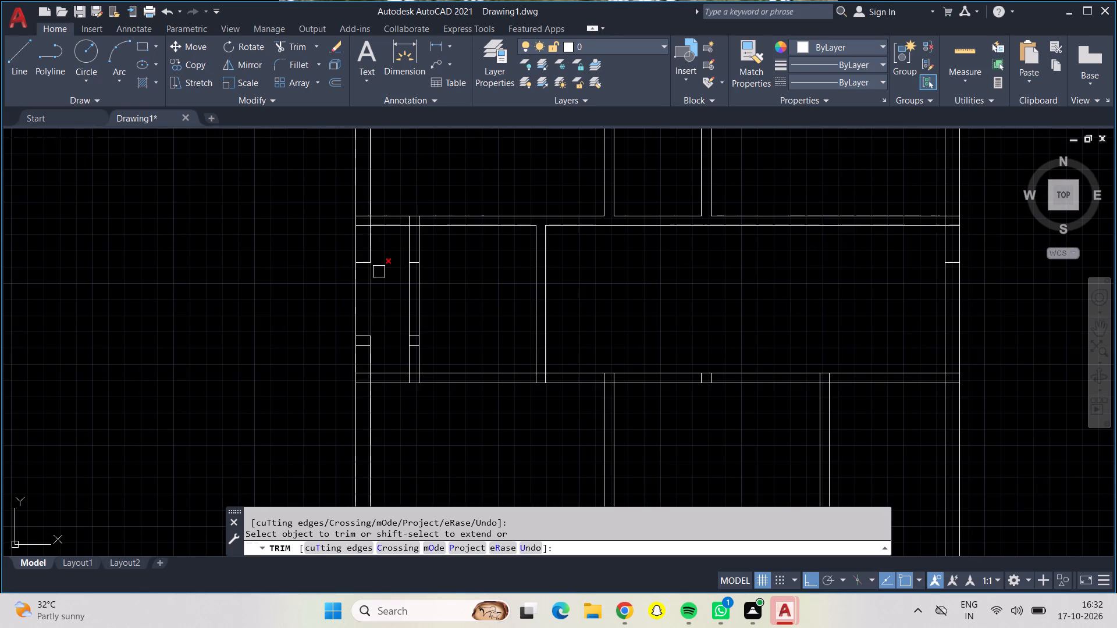
scroll(380, 273, up, 1)
scroll(380, 273, down, 1)
scroll(380, 273, up, 2)
click(338, 244)
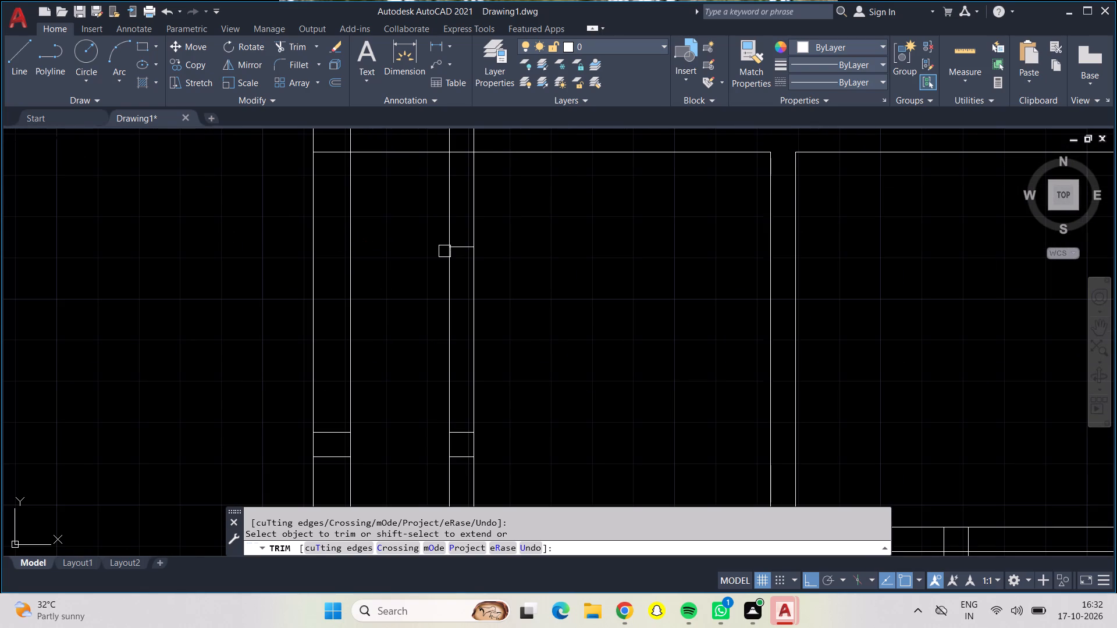
click(465, 246)
click(461, 431)
click(462, 454)
click(333, 430)
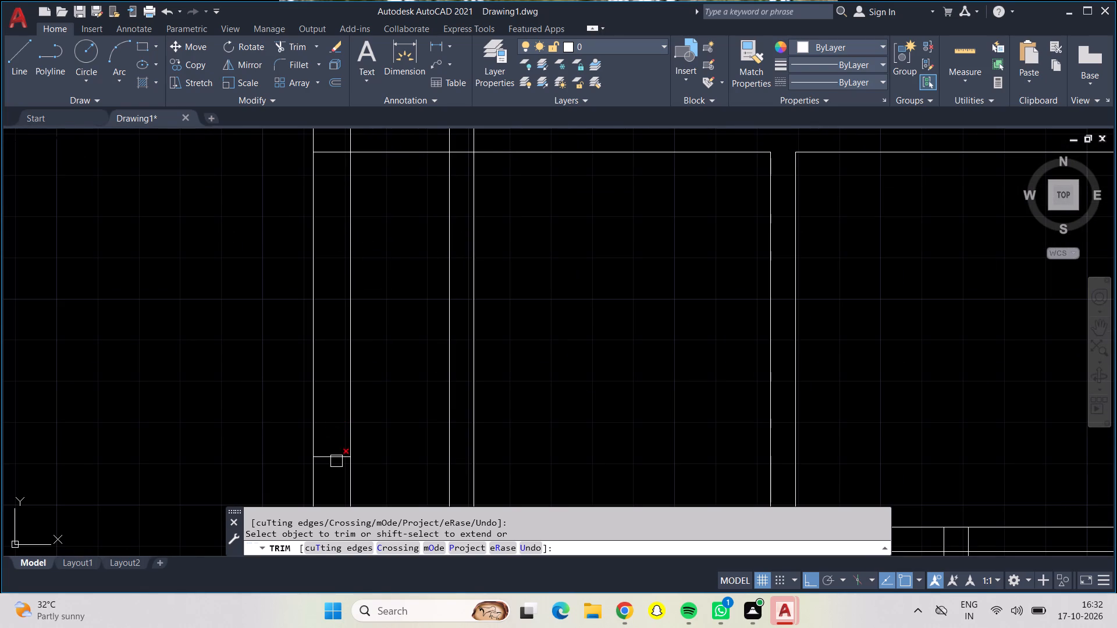
click(337, 463)
click(329, 455)
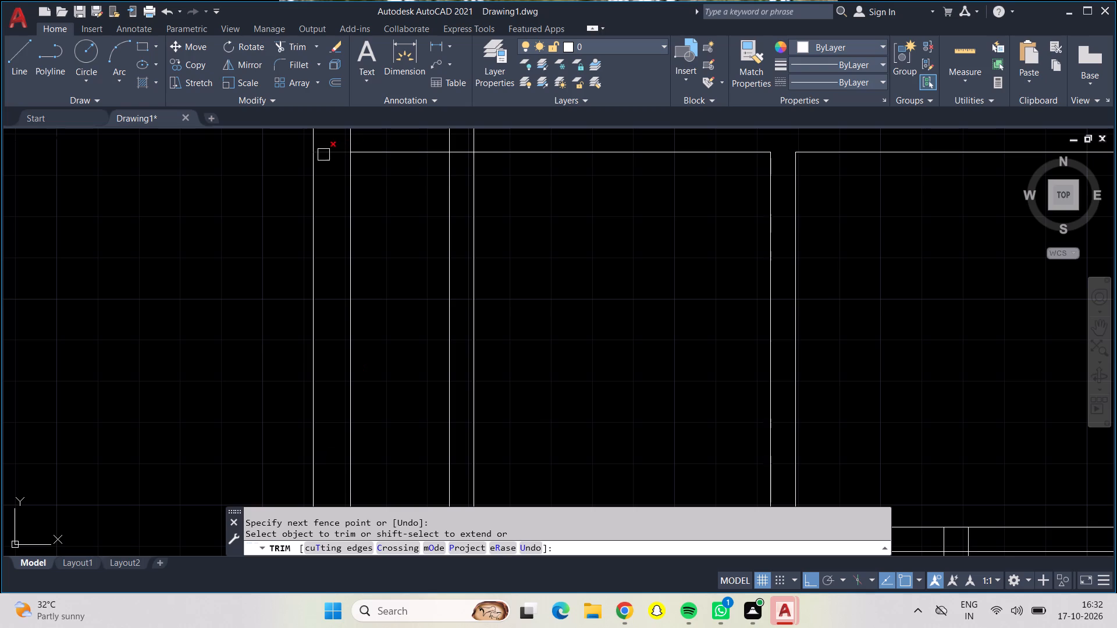
Trim both lines of the middle band's north wall where they cross the west outer wall.
click(323, 155)
middle_drag(387, 183, 406, 333)
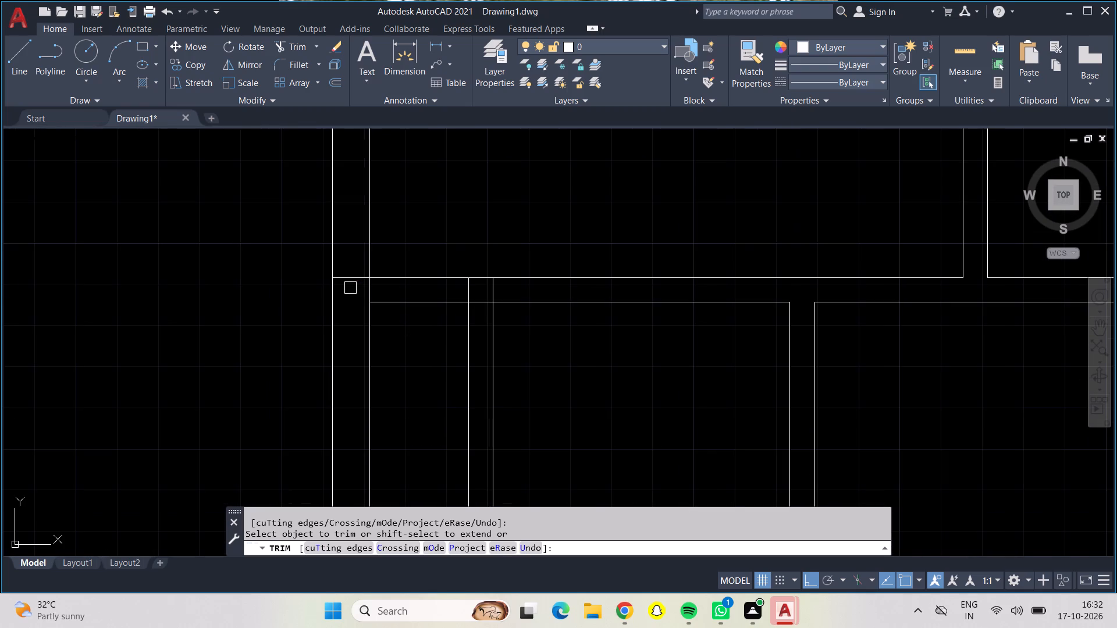
click(350, 275)
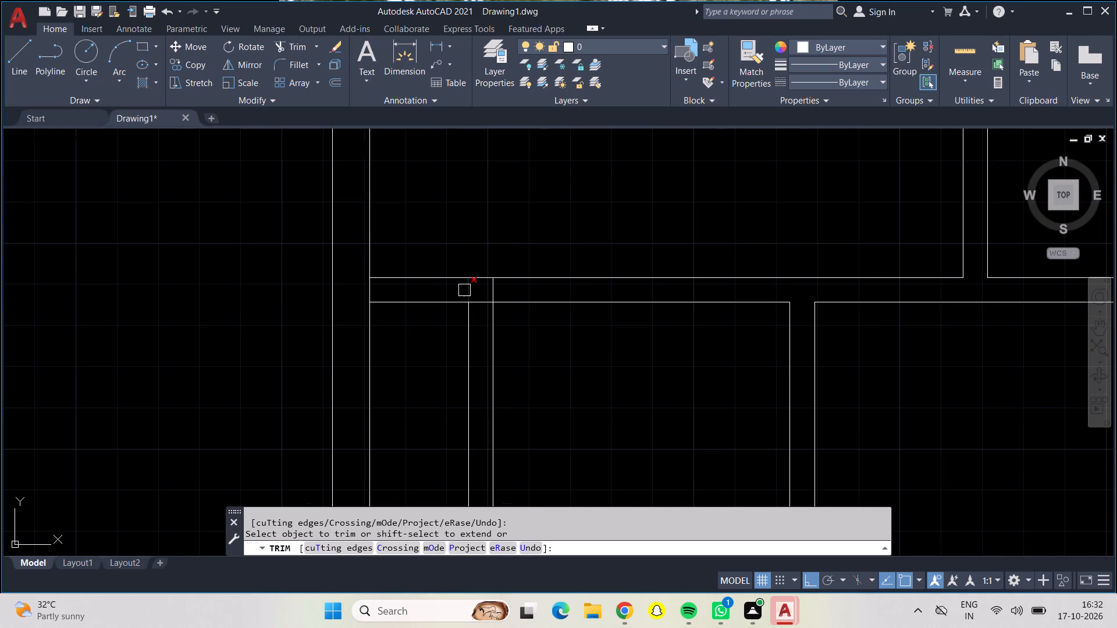
Trim the westernmost partition's junction open at the middle band's north wall.
scroll(464, 290, up, 1)
scroll(464, 290, down, 1)
scroll(464, 290, up, 1)
click(465, 290)
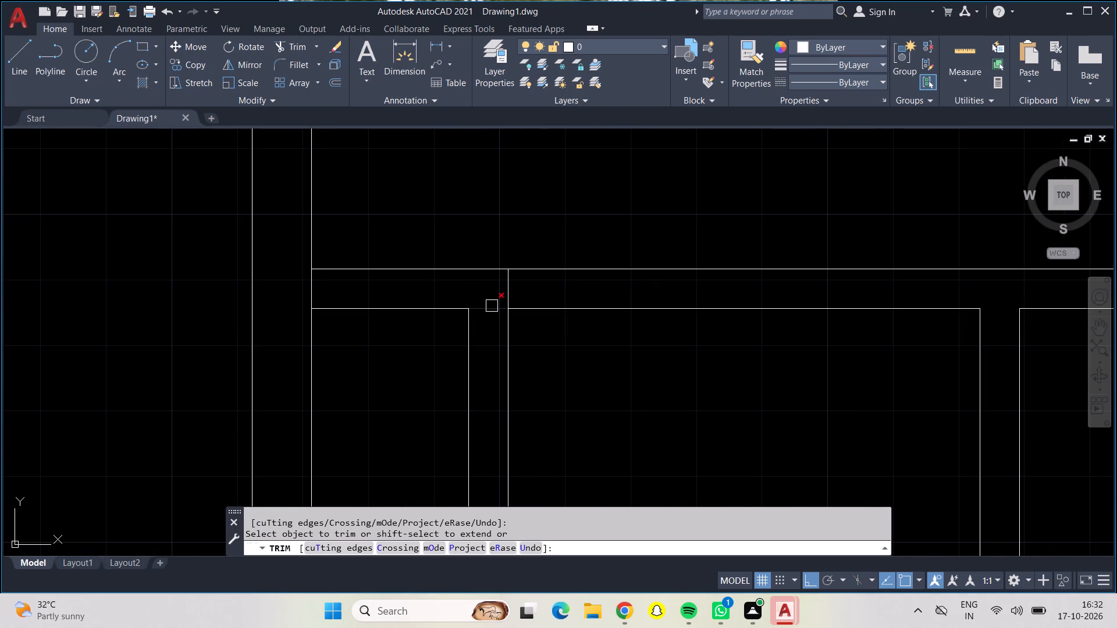
click(492, 307)
click(497, 278)
click(509, 291)
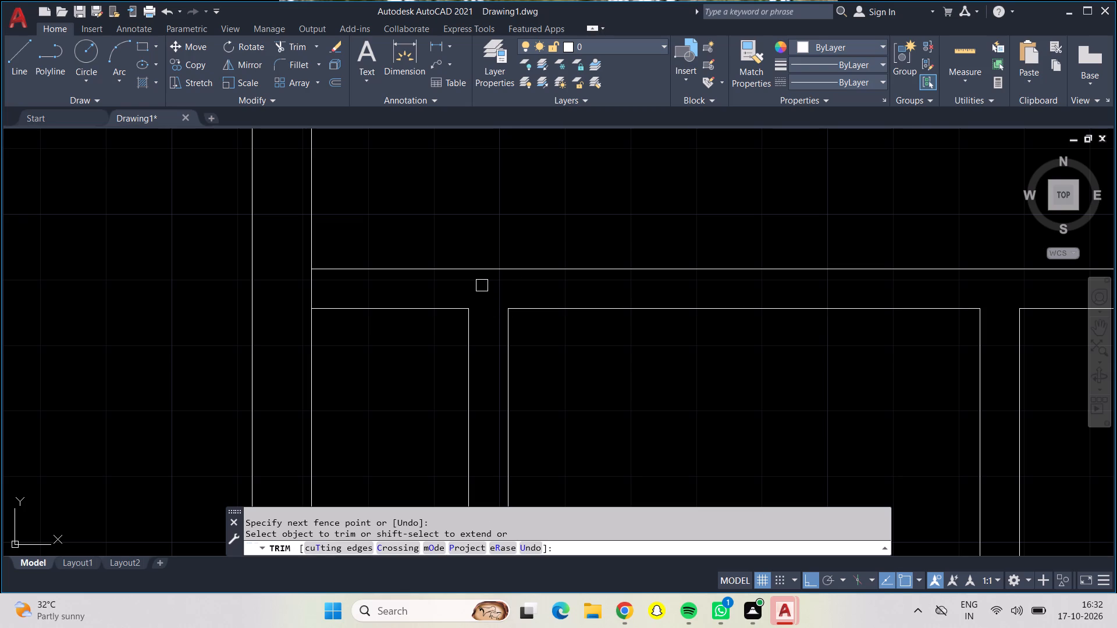
Trim the westernmost partition's junction open at the middle band's south wall.
scroll(749, 372, down, 1)
middle_drag(728, 385, 674, 170)
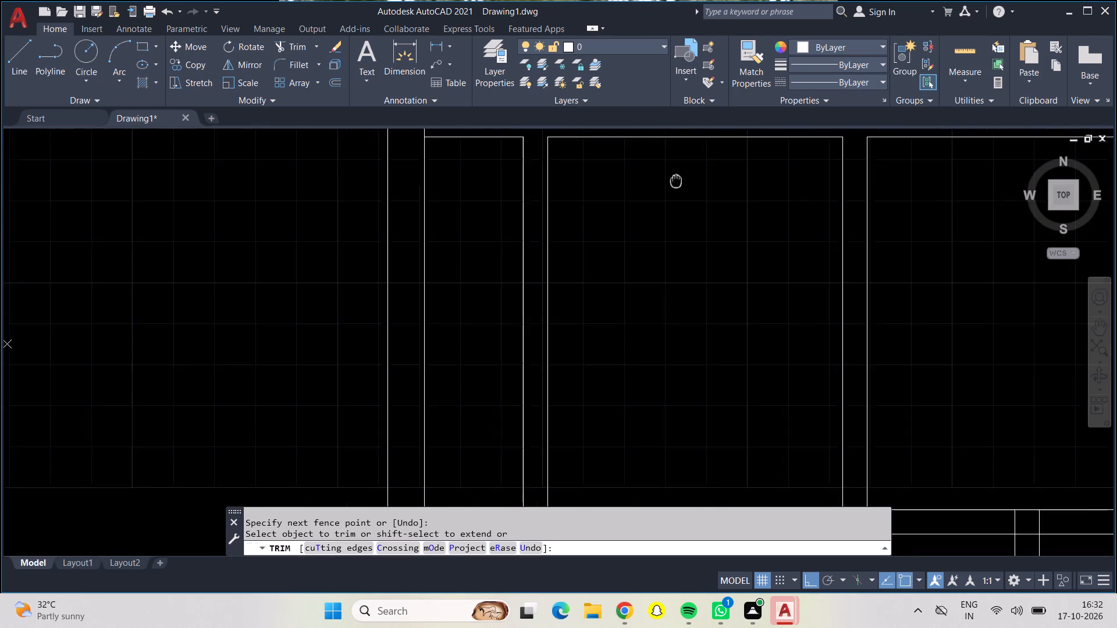
middle_drag(674, 170, 669, 138)
middle_drag(645, 330, 636, 189)
scroll(516, 324, up, 1)
scroll(516, 324, down, 1)
scroll(516, 324, up, 1)
click(499, 327)
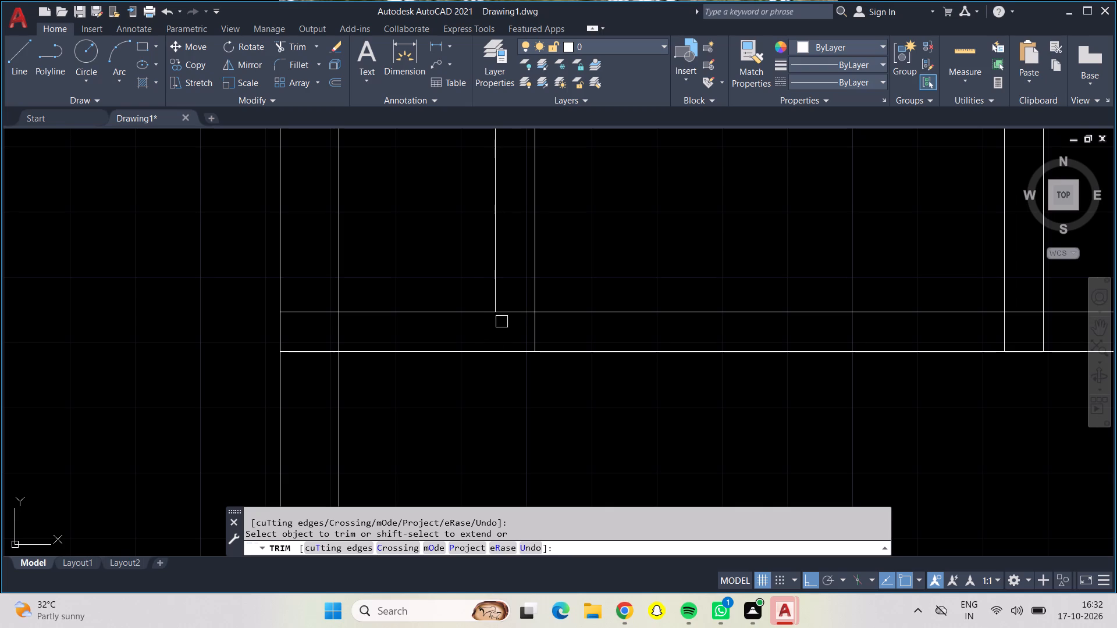
click(517, 310)
click(532, 322)
Trim the overlapping lines where the middle band's south wall meets the west outer wall, opening the junction.
click(309, 316)
click(309, 347)
click(346, 330)
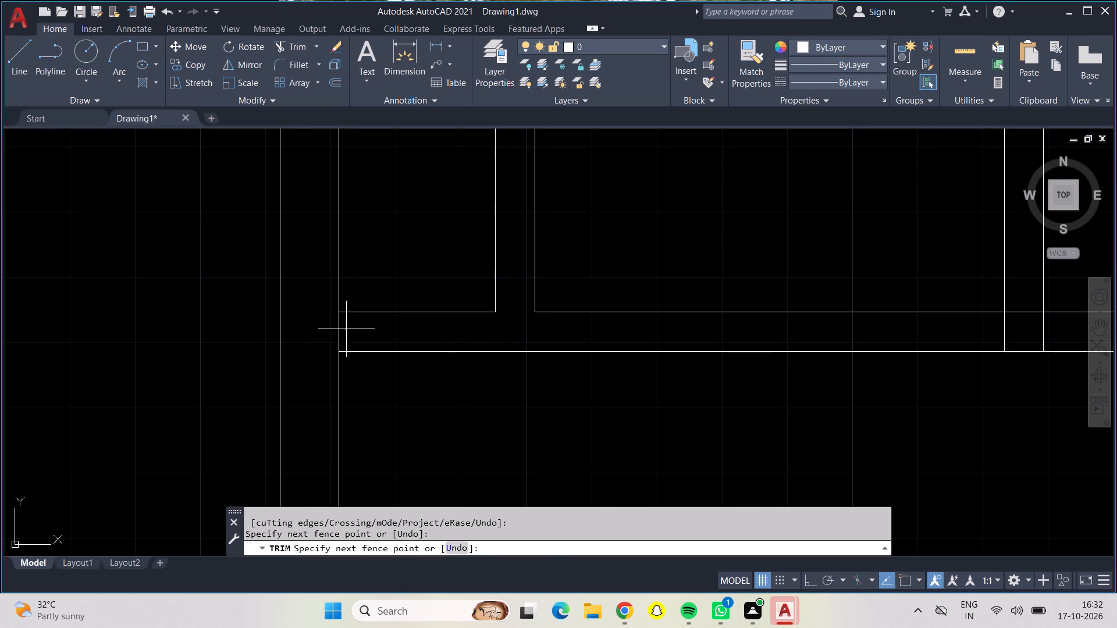
click(314, 334)
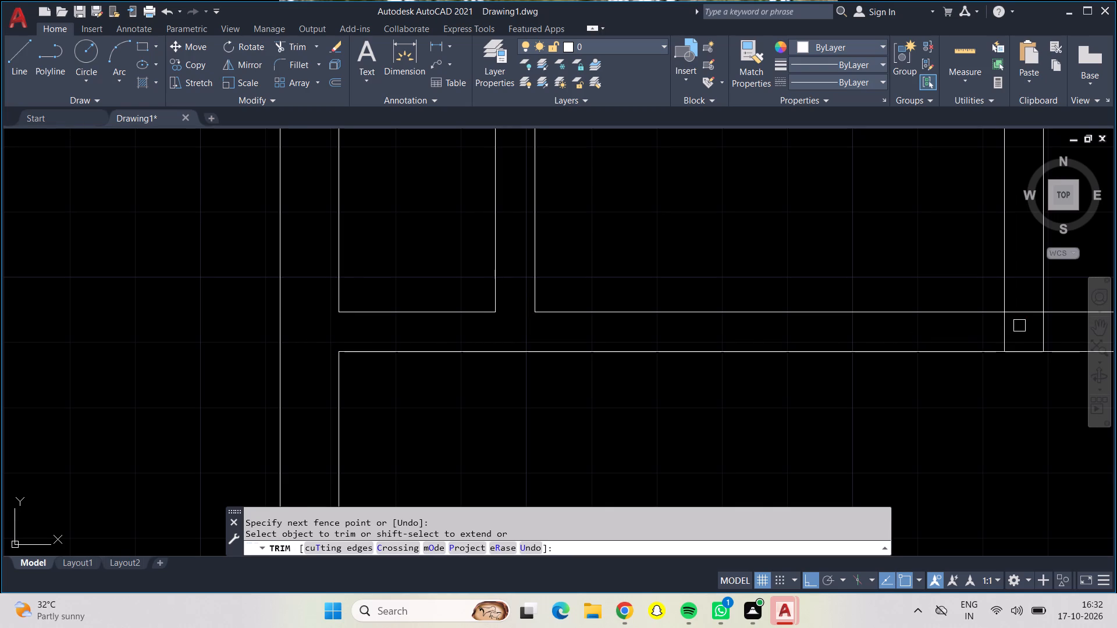
Trim the large east room's west partition junction open at the middle band's south wall.
click(999, 329)
click(1029, 313)
click(1038, 322)
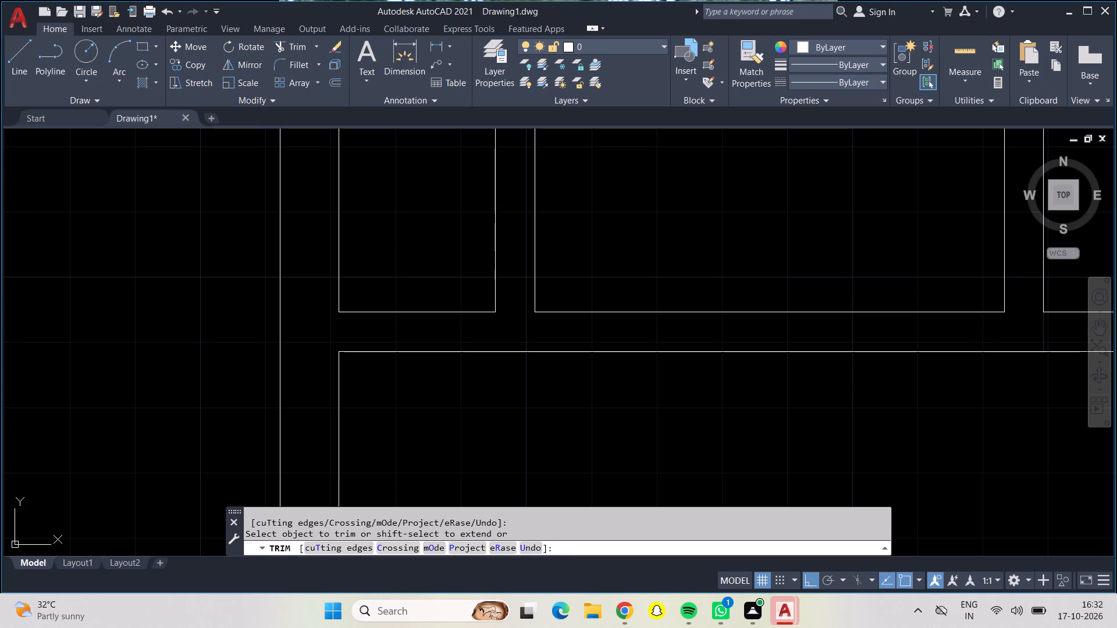
Trim the west outer wall's inner line between the two lines of the middle band's north wall.
scroll(1009, 330, down, 1)
middle_drag(906, 294, 629, 408)
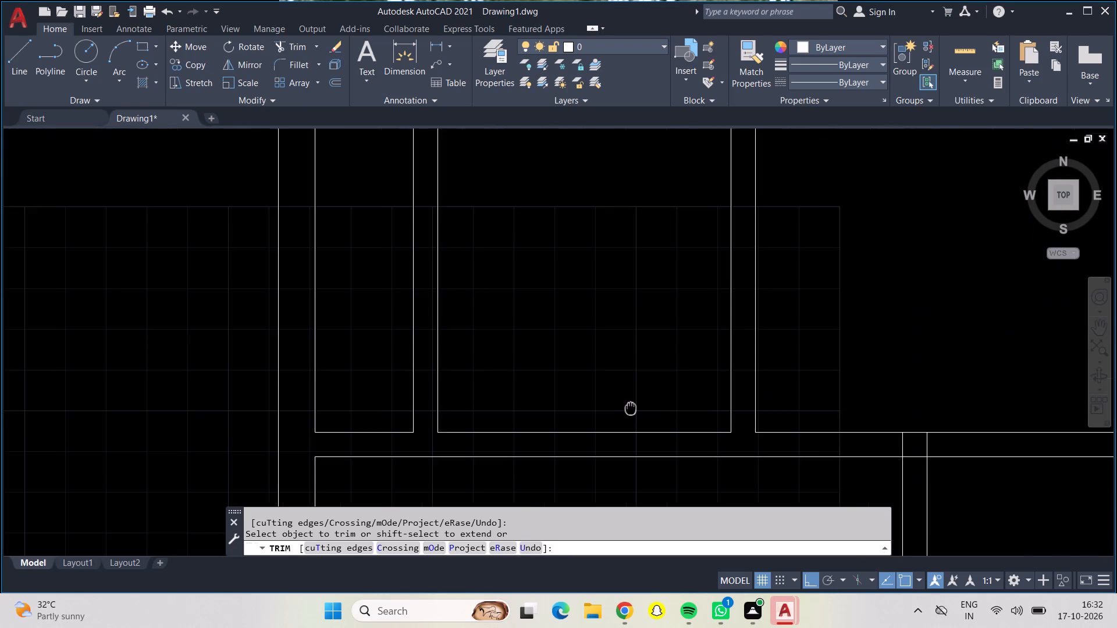
middle_drag(629, 408, 681, 459)
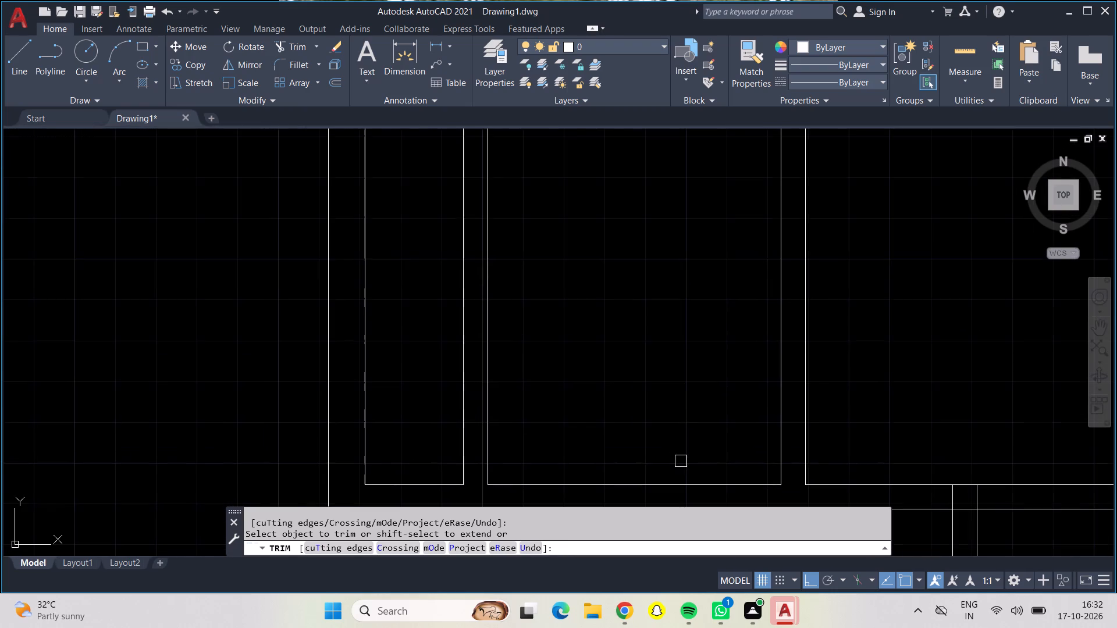
middle_drag(562, 307, 623, 530)
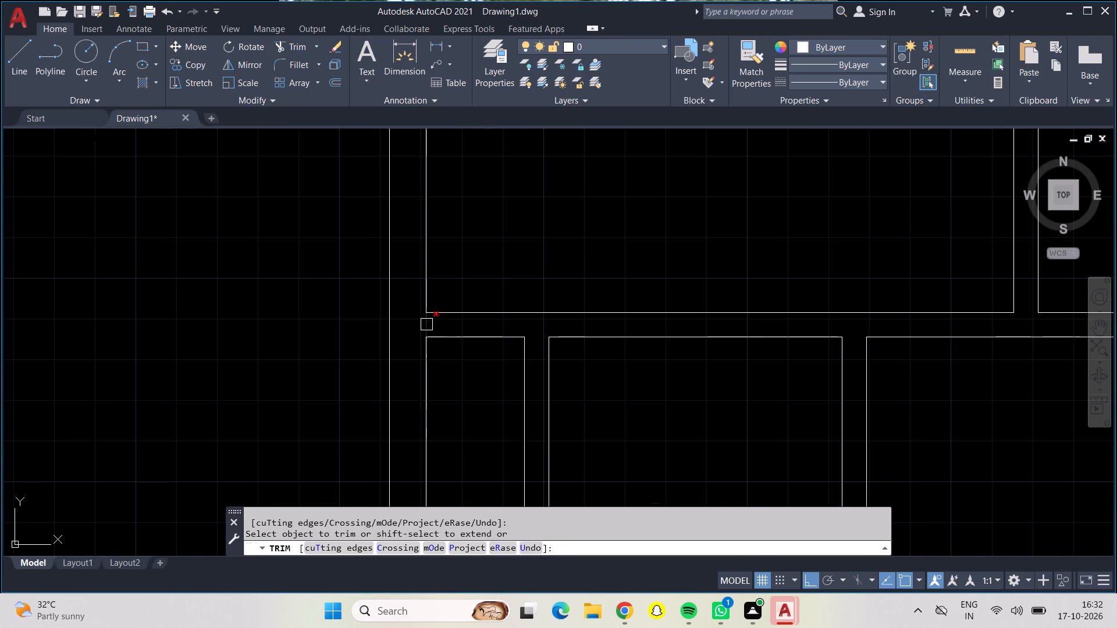
click(426, 324)
Trim the southern band's west partition junction open at the middle band's south wall.
scroll(435, 335, up, 1)
scroll(437, 341, down, 1)
scroll(467, 438, up, 1)
middle_drag(467, 438, 469, 166)
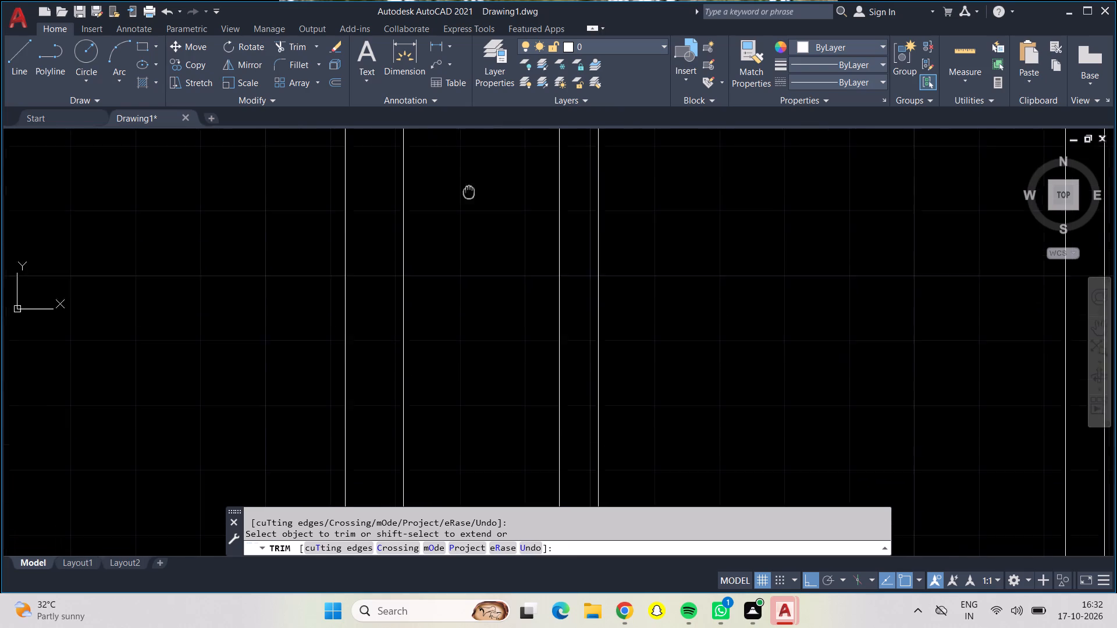
middle_drag(469, 166, 467, 68)
scroll(466, 187, down, 1)
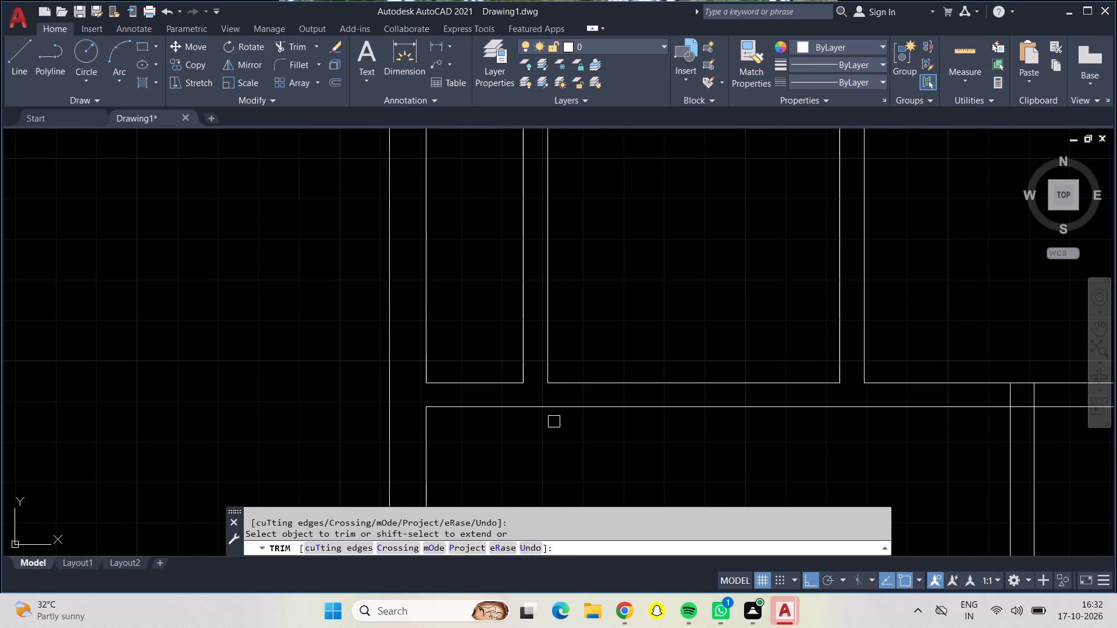
middle_drag(554, 422, 195, 197)
scroll(419, 235, down, 1)
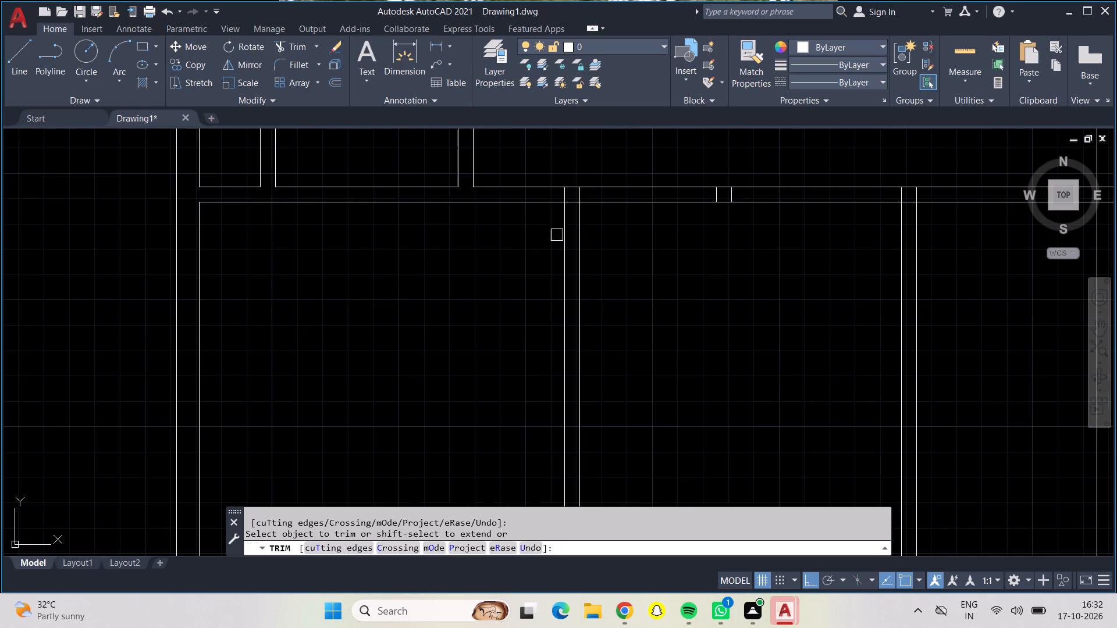
scroll(581, 190, up, 1)
scroll(581, 190, down, 1)
scroll(577, 194, up, 1)
scroll(577, 196, down, 1)
scroll(577, 196, up, 3)
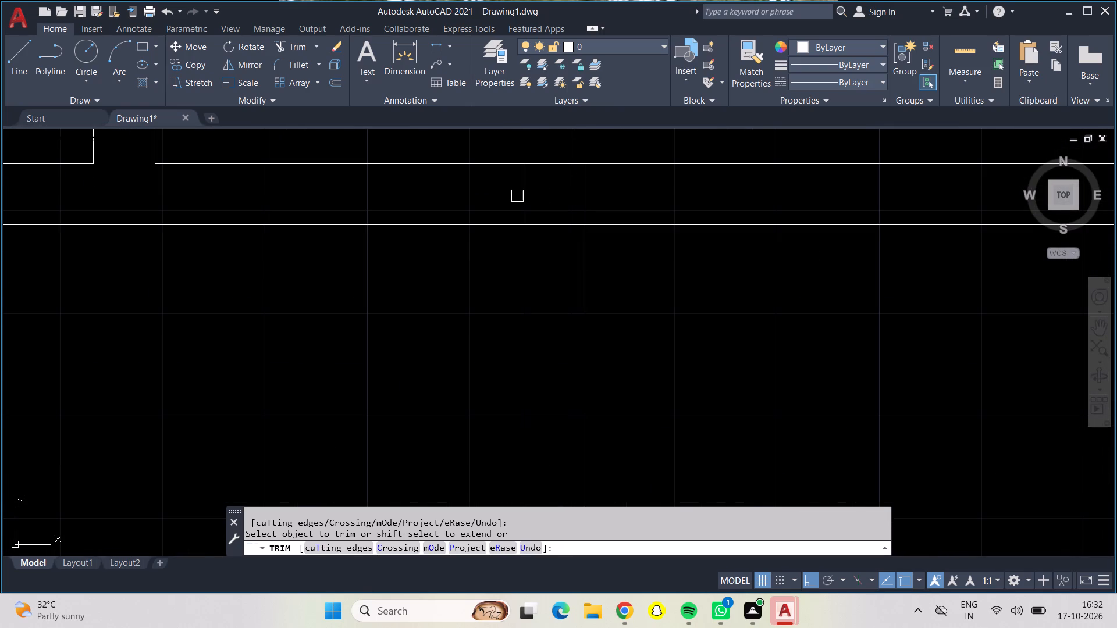
click(525, 198)
click(539, 220)
drag(568, 199, 605, 194)
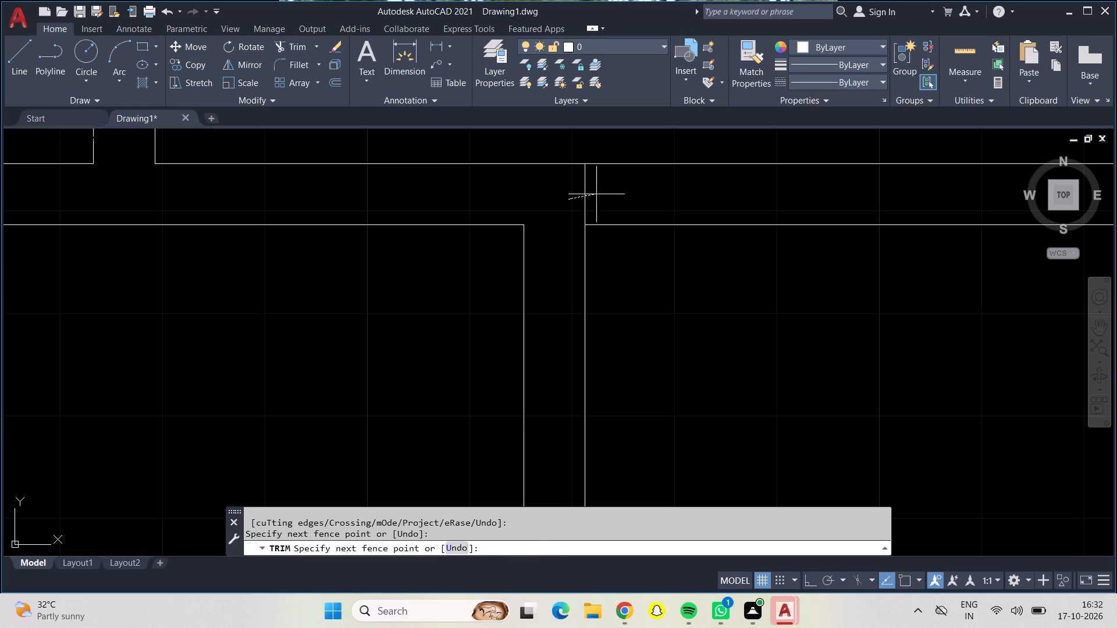
drag(605, 194, 619, 193)
Trim the two leftover short cross lines out of the middle band's south wall, between the southern band's two partitions.
scroll(621, 190, down, 2)
scroll(825, 197, up, 3)
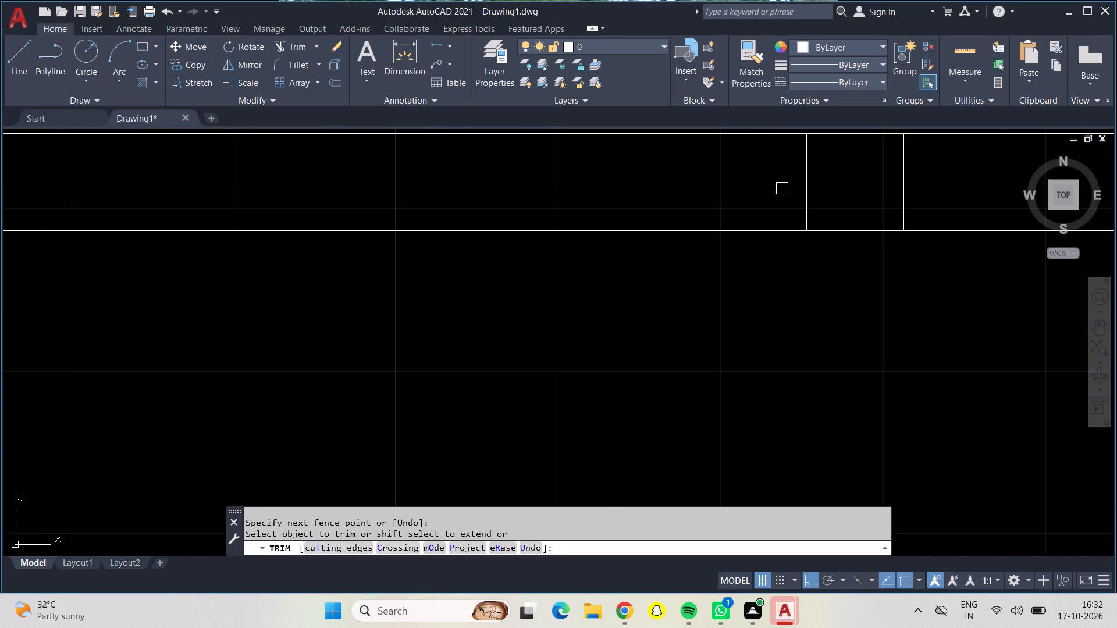
drag(782, 188, 925, 181)
Trim the southern band's east partition junction open at the middle band's south wall.
scroll(916, 190, up, 1)
scroll(916, 192, down, 4)
scroll(779, 269, down, 1)
middle_drag(779, 269, 765, 269)
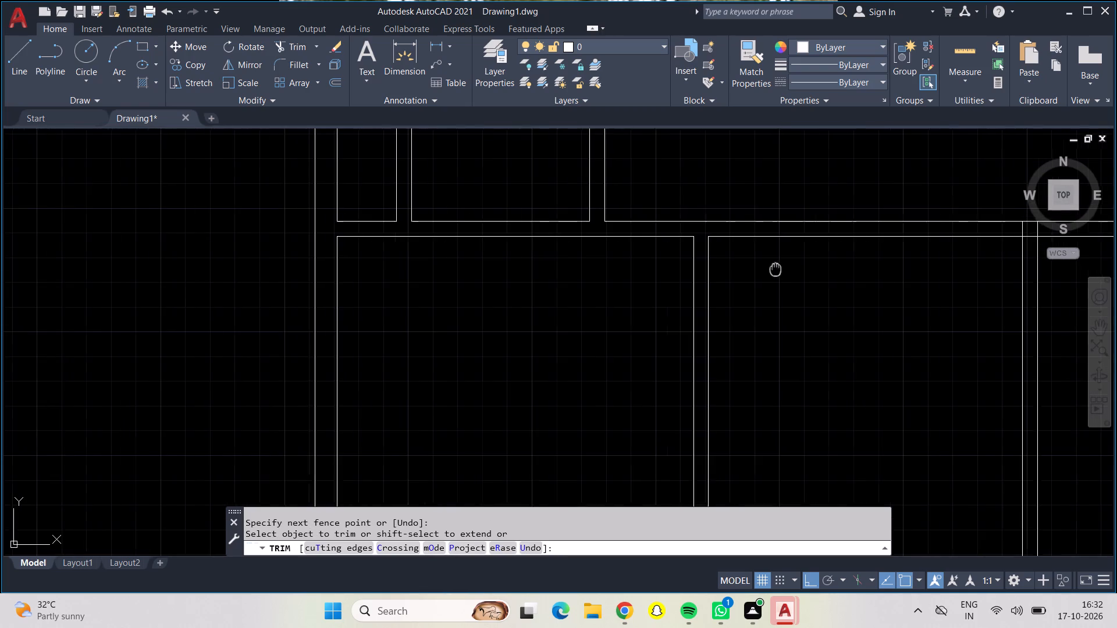
middle_drag(765, 269, 430, 240)
scroll(689, 198, up, 1)
scroll(689, 198, down, 1)
scroll(682, 198, up, 4)
drag(610, 192, 608, 191)
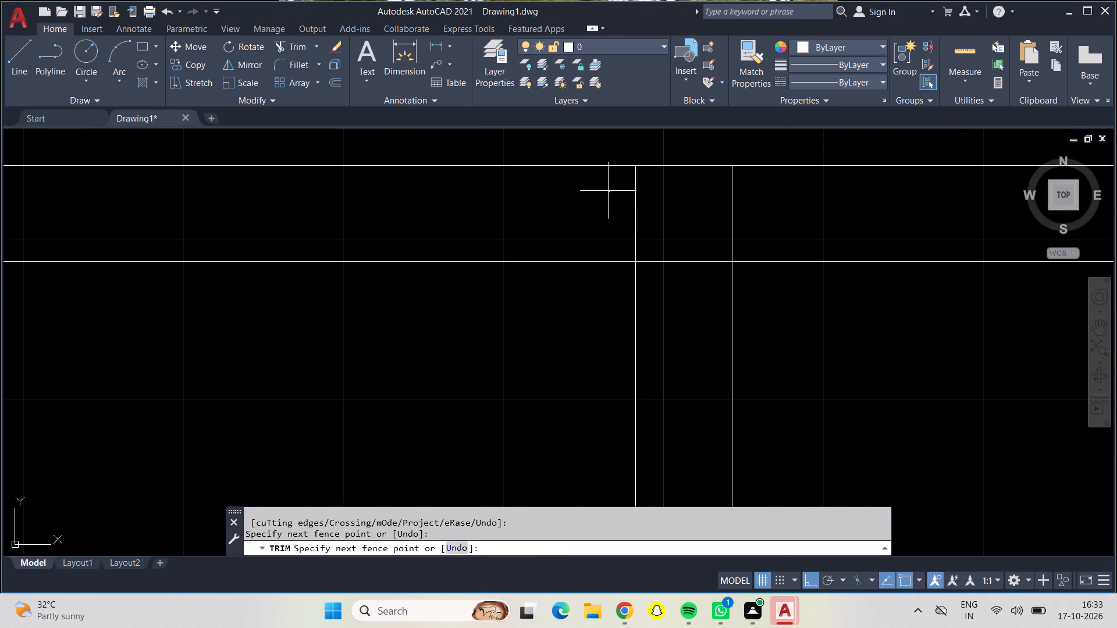
drag(608, 191, 746, 202)
Trim the southern band's east partition junction open at the south outer wall.
scroll(739, 199, down, 4)
middle_drag(628, 309, 560, 113)
scroll(659, 358, up, 1)
scroll(659, 358, down, 1)
scroll(659, 358, up, 3)
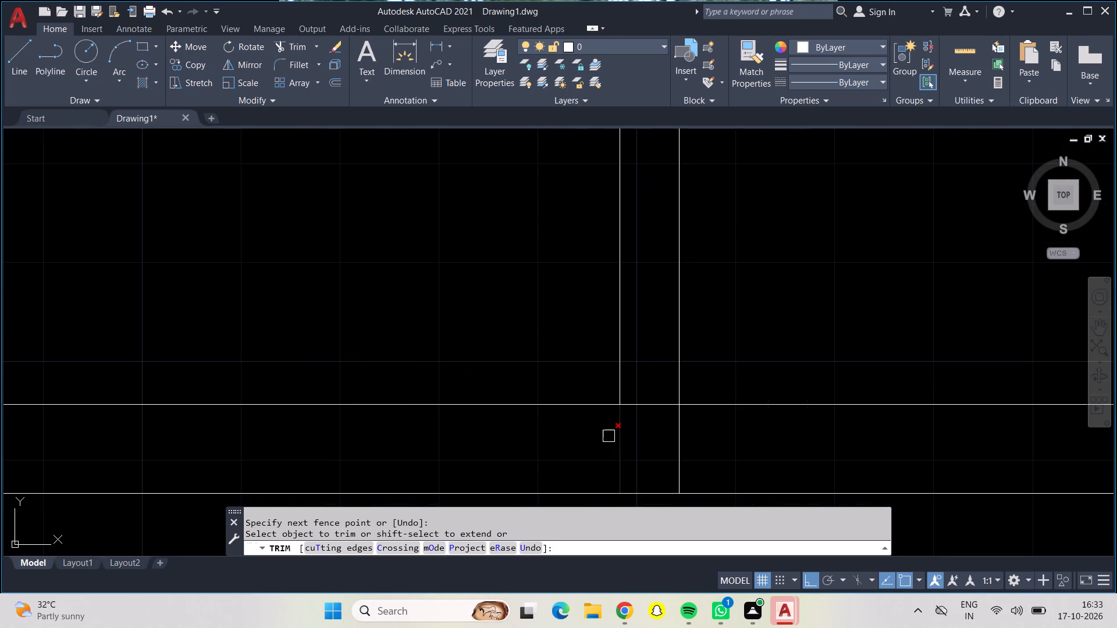
drag(604, 434, 709, 424)
Trim the crossing inner wall lines out of the plan's southeast outer corner.
scroll(705, 424, down, 3)
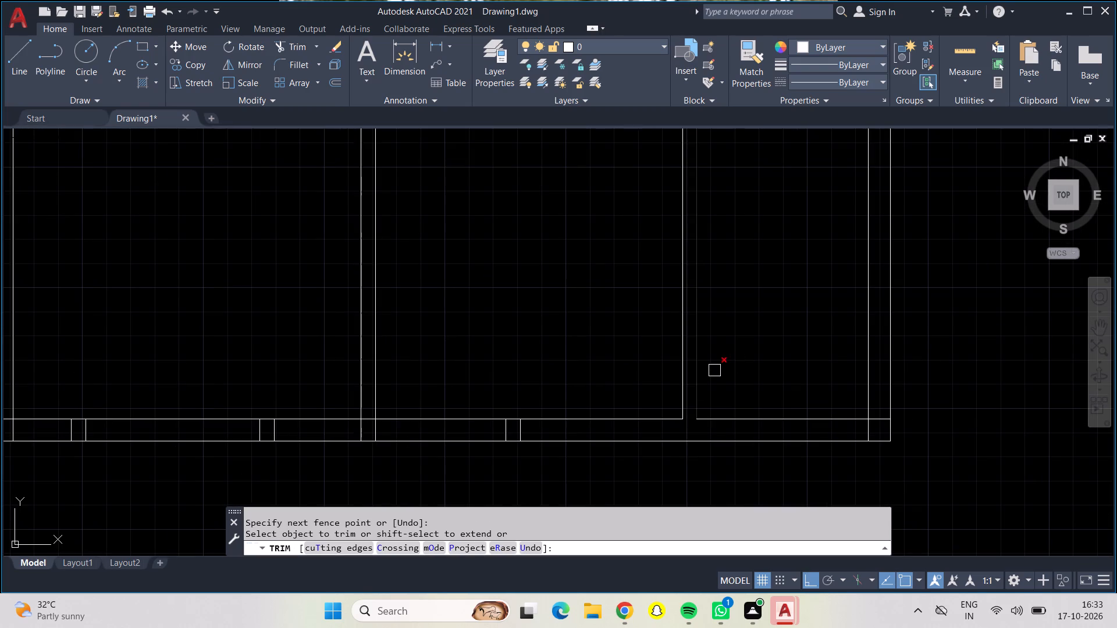
middle_drag(742, 363, 416, 215)
scroll(555, 269, up, 5)
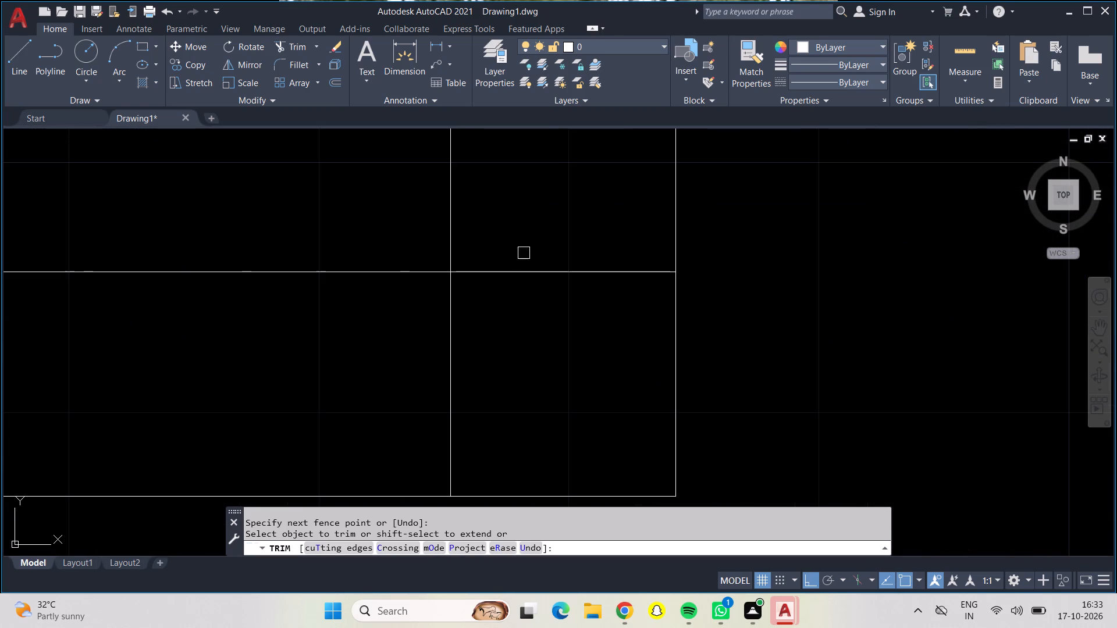
drag(524, 248, 425, 331)
Trim the two leftover cross lines out of the south outer wall below the southern band's middle room.
scroll(425, 331, down, 3)
middle_drag(356, 254, 1009, 265)
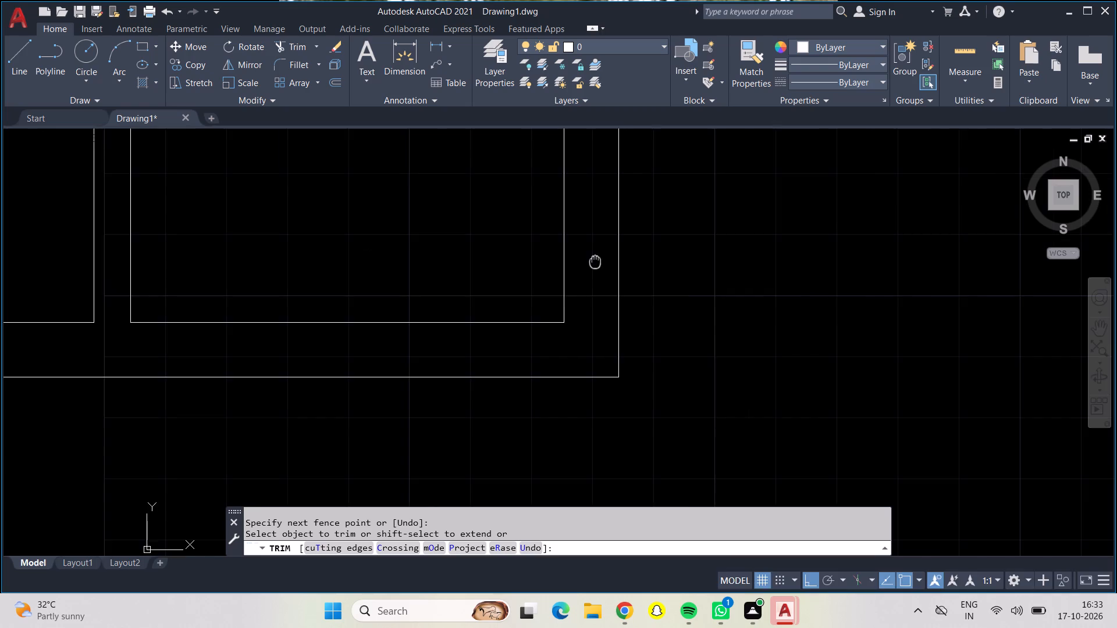
middle_drag(1009, 265, 1011, 265)
middle_drag(376, 237, 786, 252)
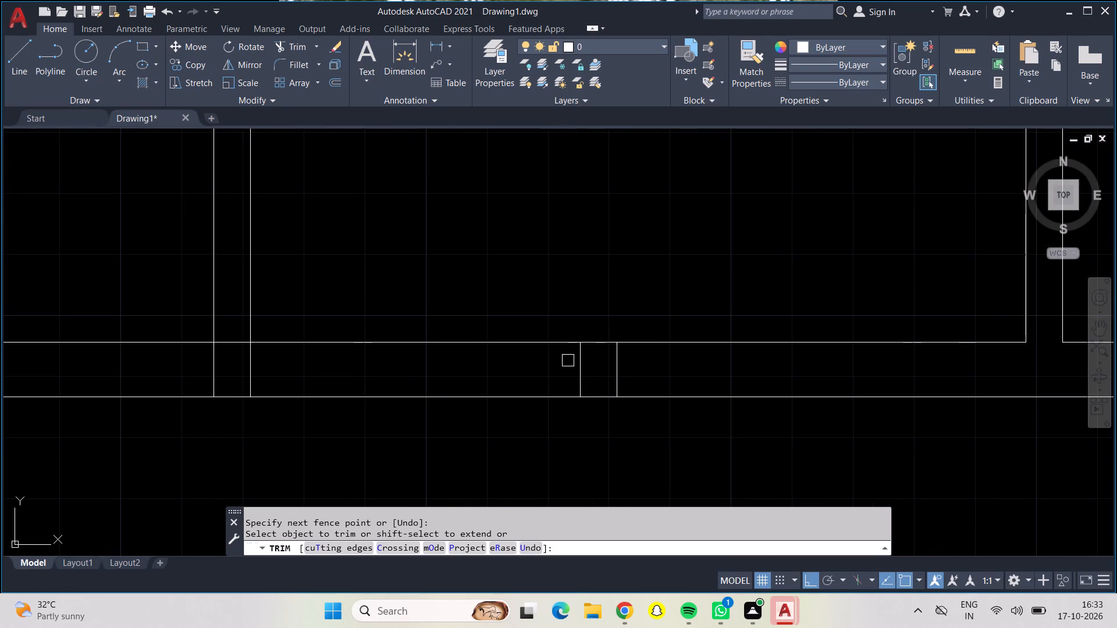
drag(568, 361, 668, 363)
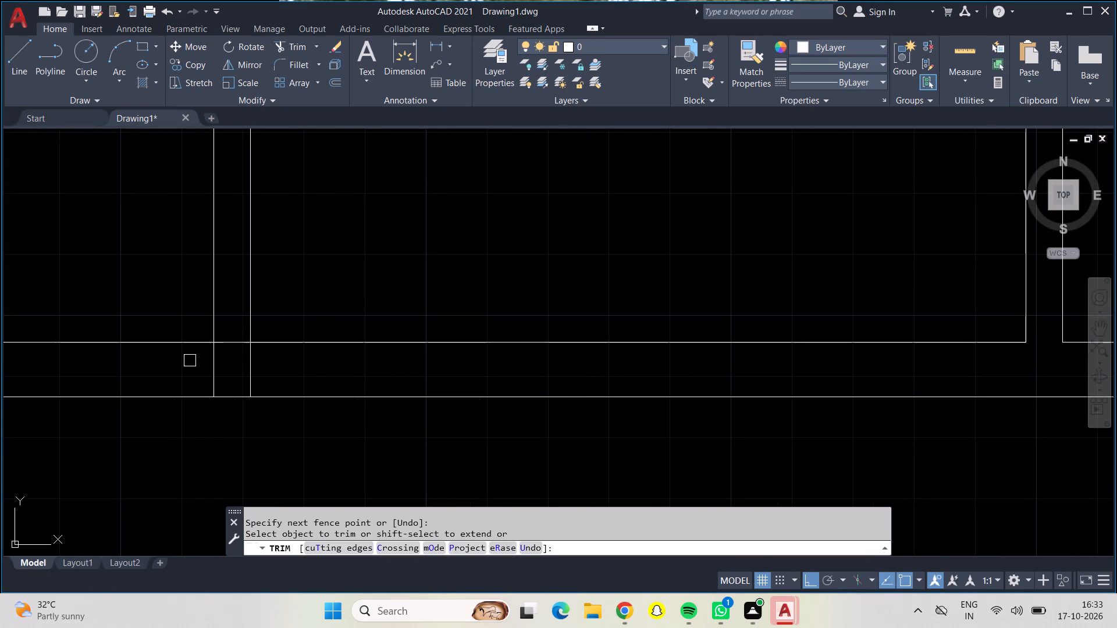
Trim the southern band's west partition junction open at the south outer wall.
drag(189, 362, 233, 325)
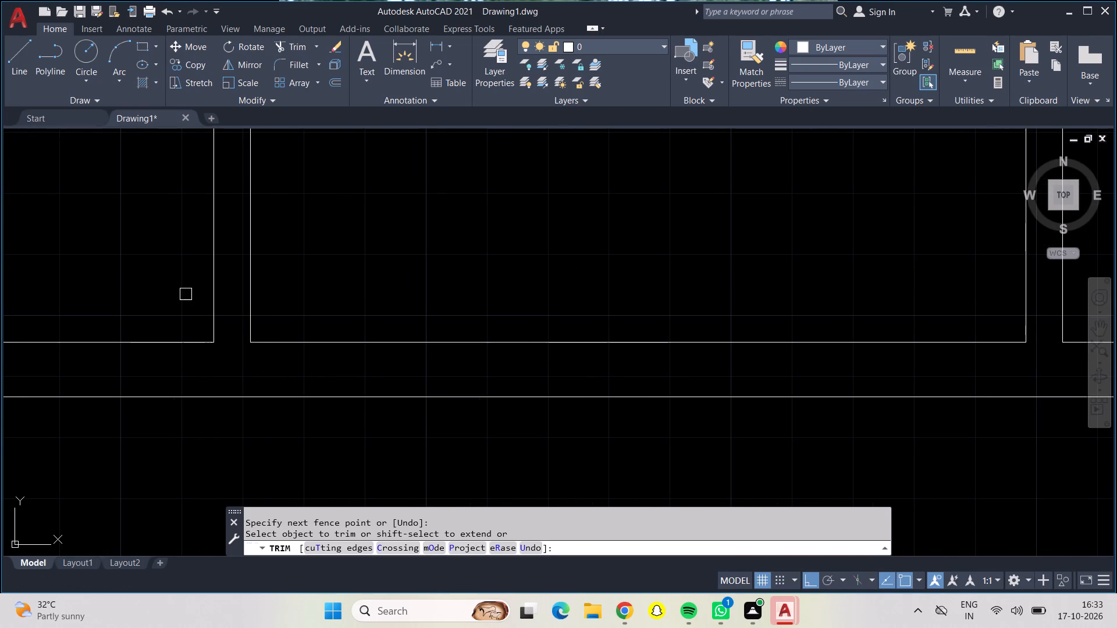
Trim the two pairs of leftover cross lines out of the south outer wall below the southern band's west room.
middle_drag(186, 294, 737, 241)
drag(471, 308, 605, 309)
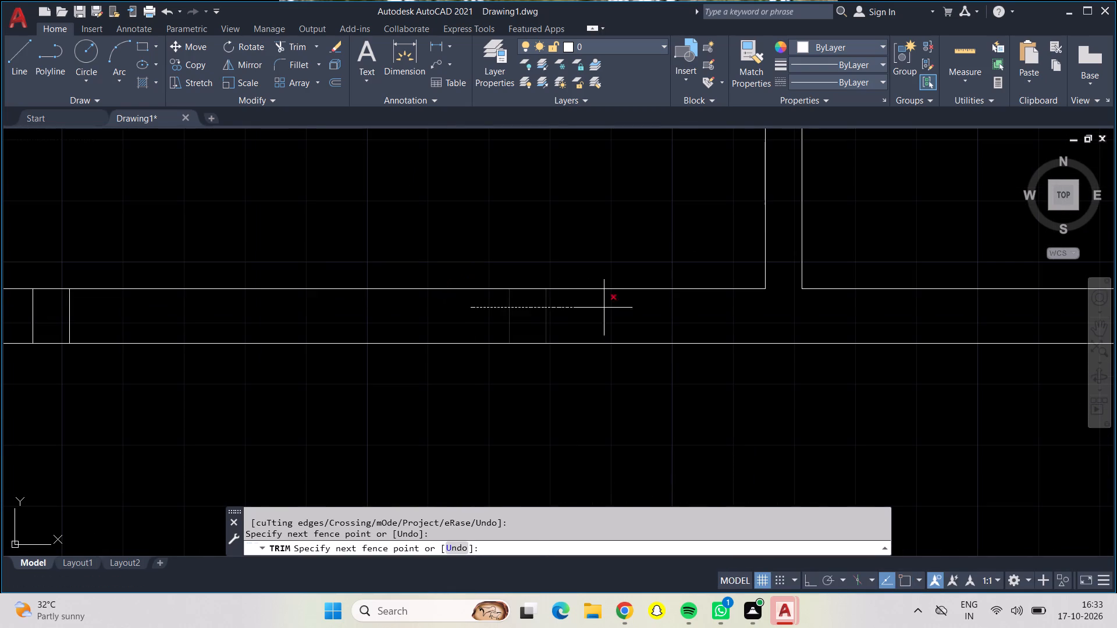
drag(605, 309, 605, 308)
middle_drag(424, 230, 840, 188)
scroll(472, 232, up, 1)
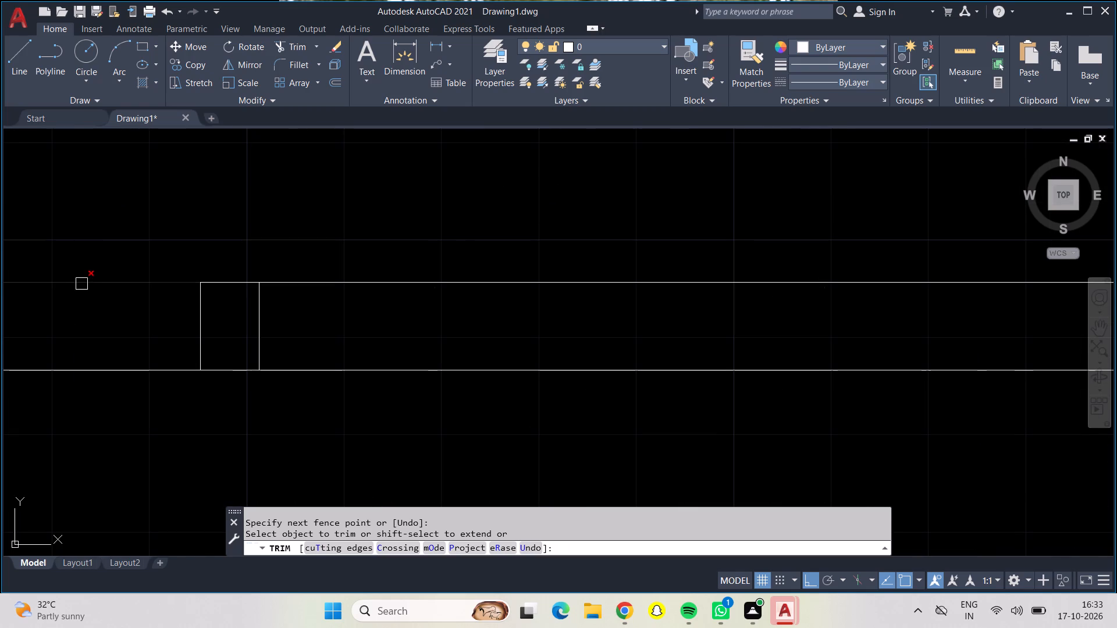
drag(141, 305, 331, 310)
Trim the crossing inner wall lines out of the plan's southwest outer corner.
middle_drag(246, 202, 761, 198)
drag(447, 264, 507, 314)
Trim the junction open where the horizontal partition between the southern and middle bands meets the east outer wall.
scroll(506, 292, down, 1)
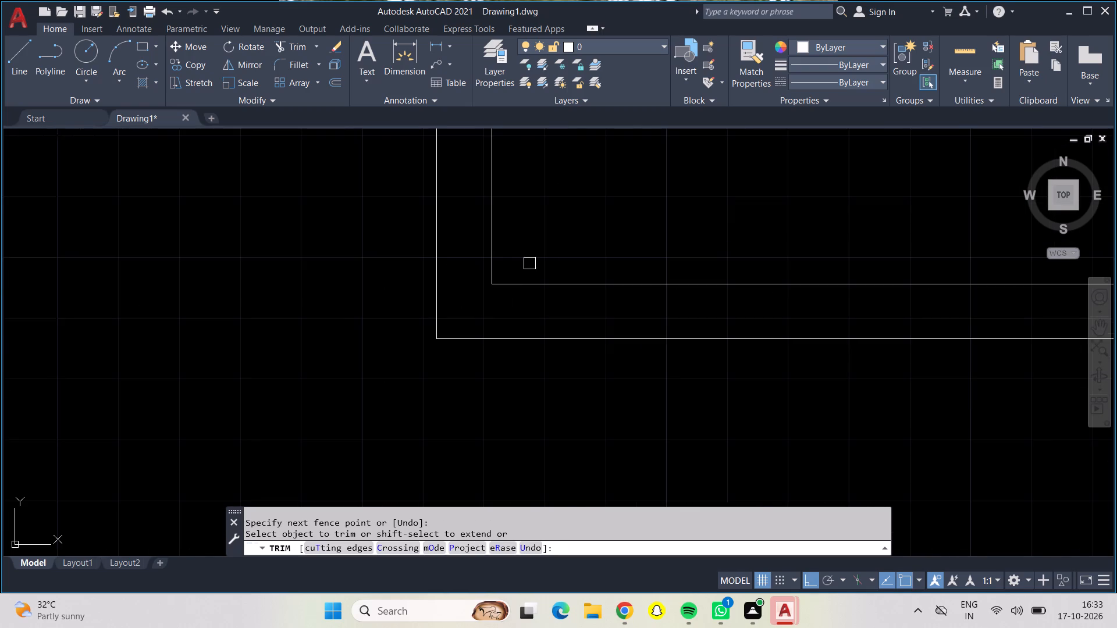
scroll(556, 255, down, 2)
middle_drag(597, 188, 597, 445)
scroll(605, 327, down, 1)
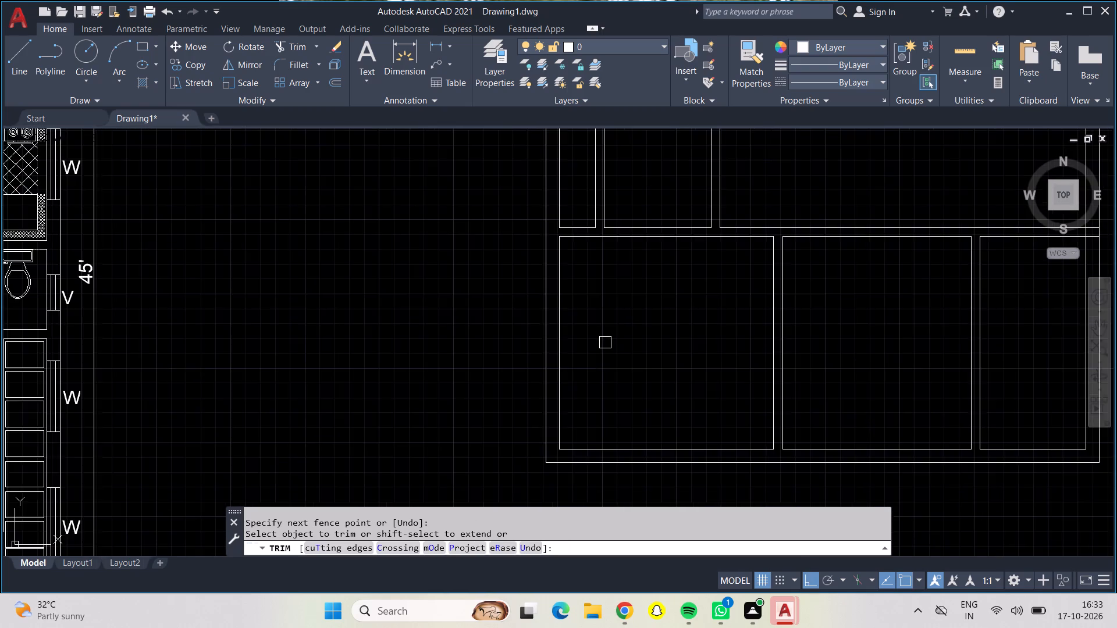
scroll(606, 342, down, 1)
scroll(606, 342, up, 1)
scroll(670, 301, down, 1)
scroll(673, 304, up, 1)
middle_drag(673, 304, 602, 476)
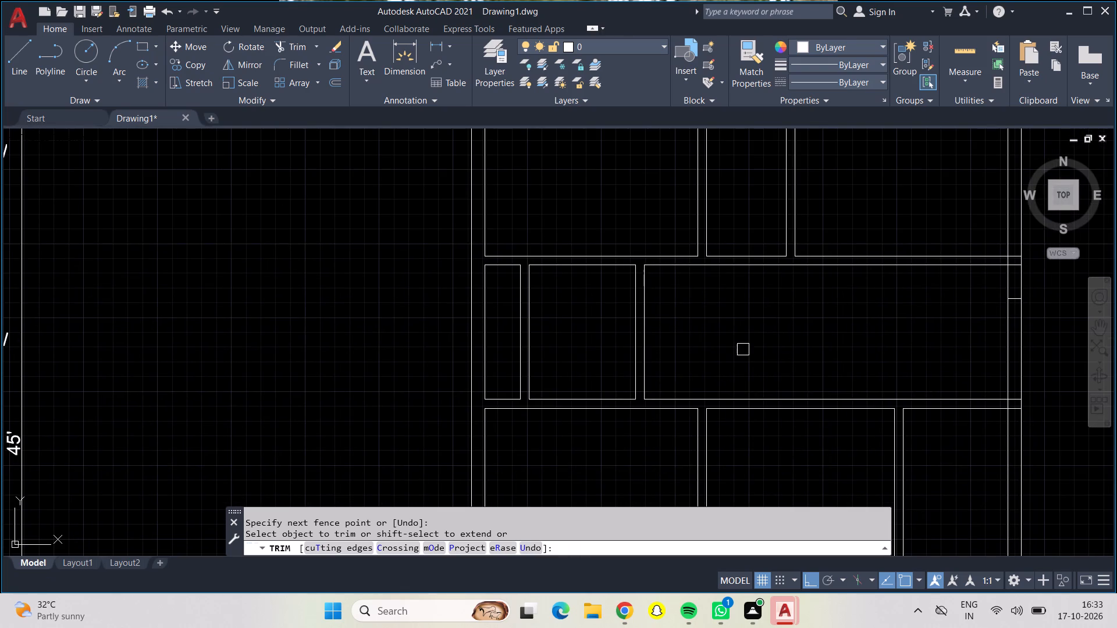
middle_drag(760, 301, 256, 280)
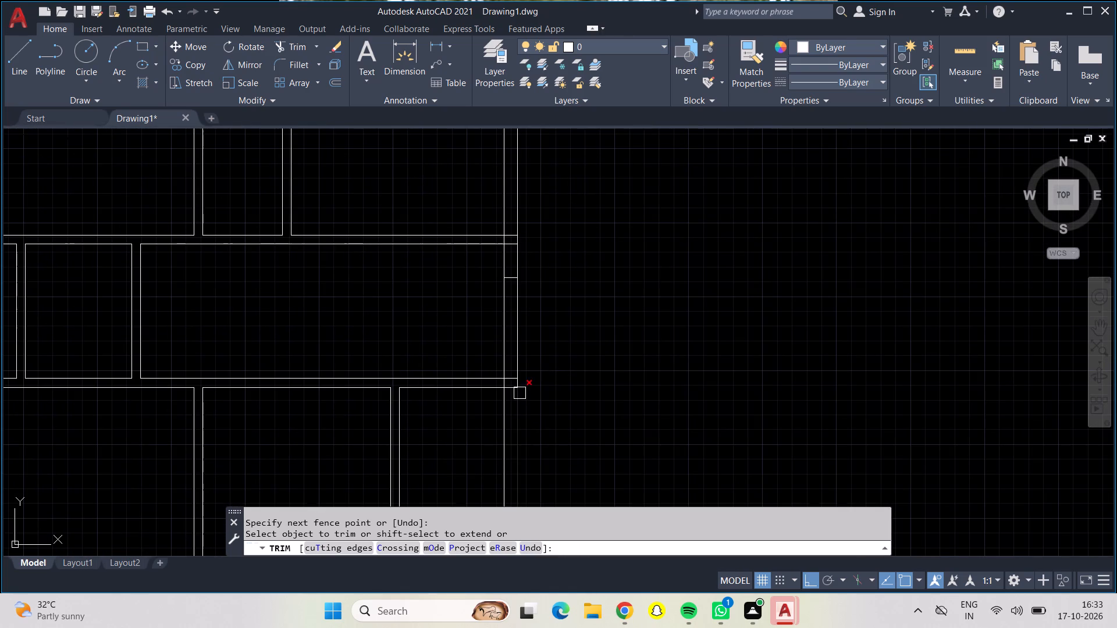
scroll(489, 380, down, 1)
scroll(489, 380, up, 1)
scroll(489, 380, down, 1)
scroll(489, 380, up, 6)
drag(393, 318, 405, 317)
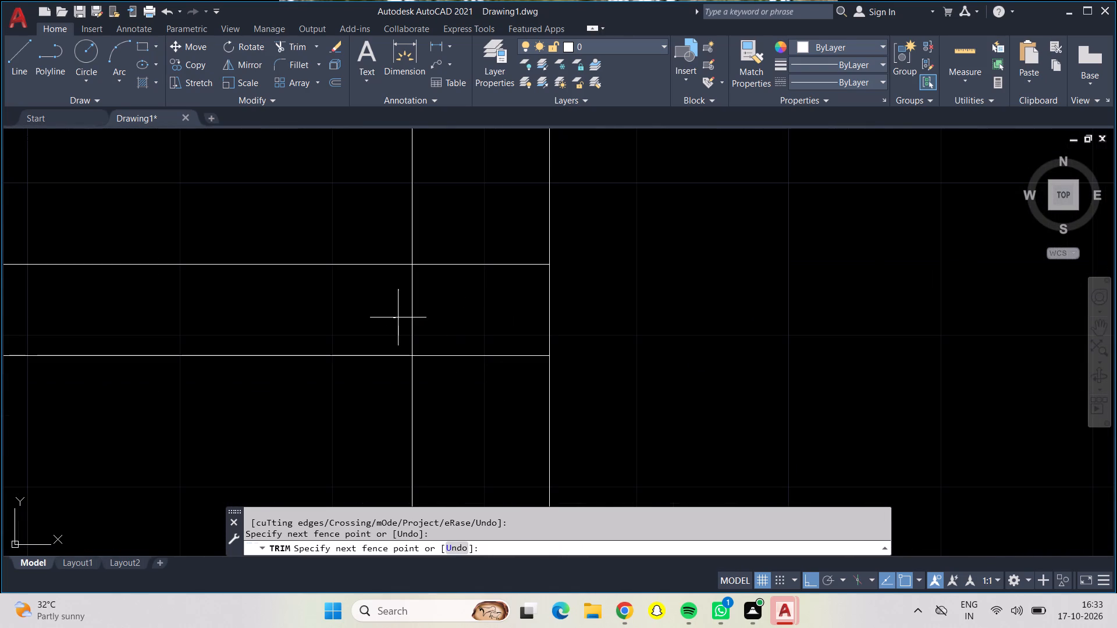
drag(405, 317, 484, 407)
Trim the leftover cross line out of the east outer wall beside the middle band's large east room.
scroll(484, 322, down, 1)
middle_drag(483, 307, 468, 452)
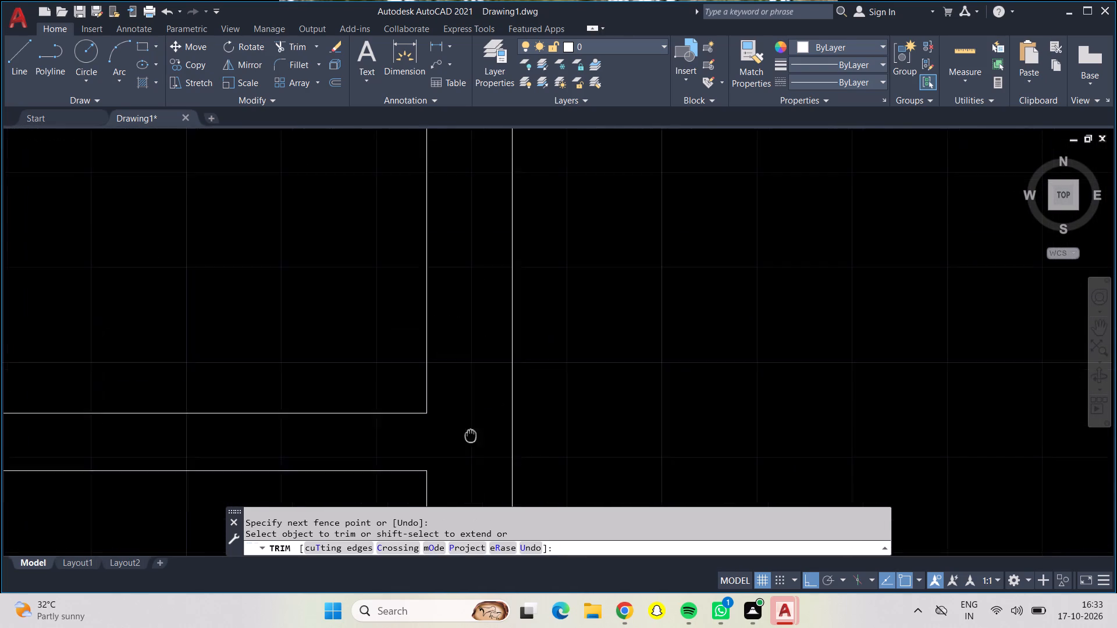
middle_drag(468, 452, 462, 543)
middle_drag(458, 230, 459, 580)
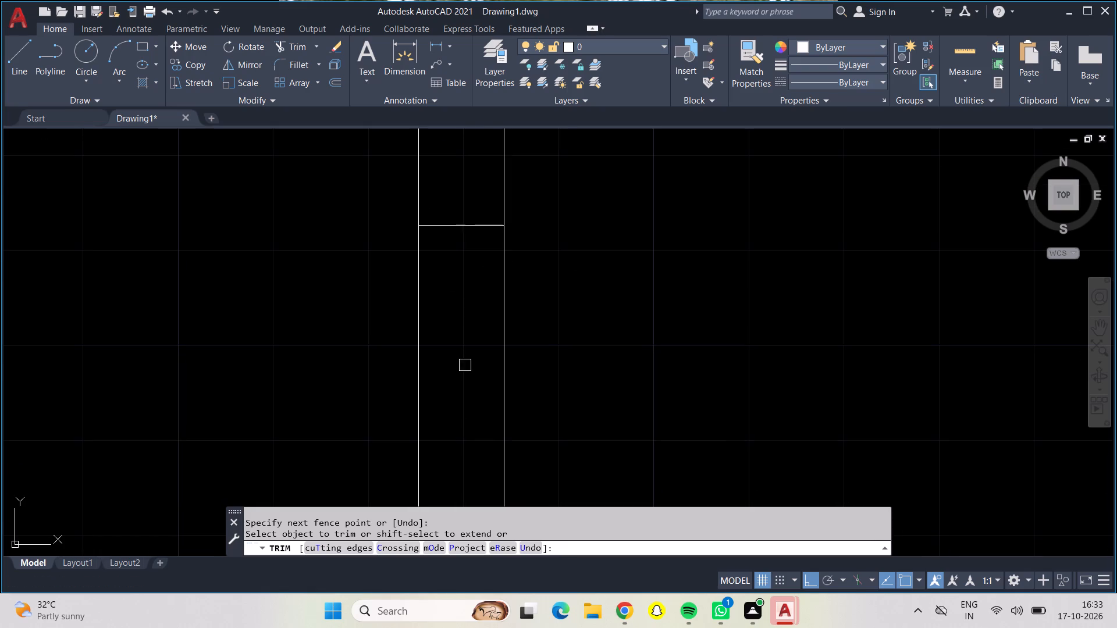
drag(457, 260, 461, 225)
Trim the junction open where the horizontal partition between the middle and northern bands meets the east outer wall.
scroll(476, 232, down, 1)
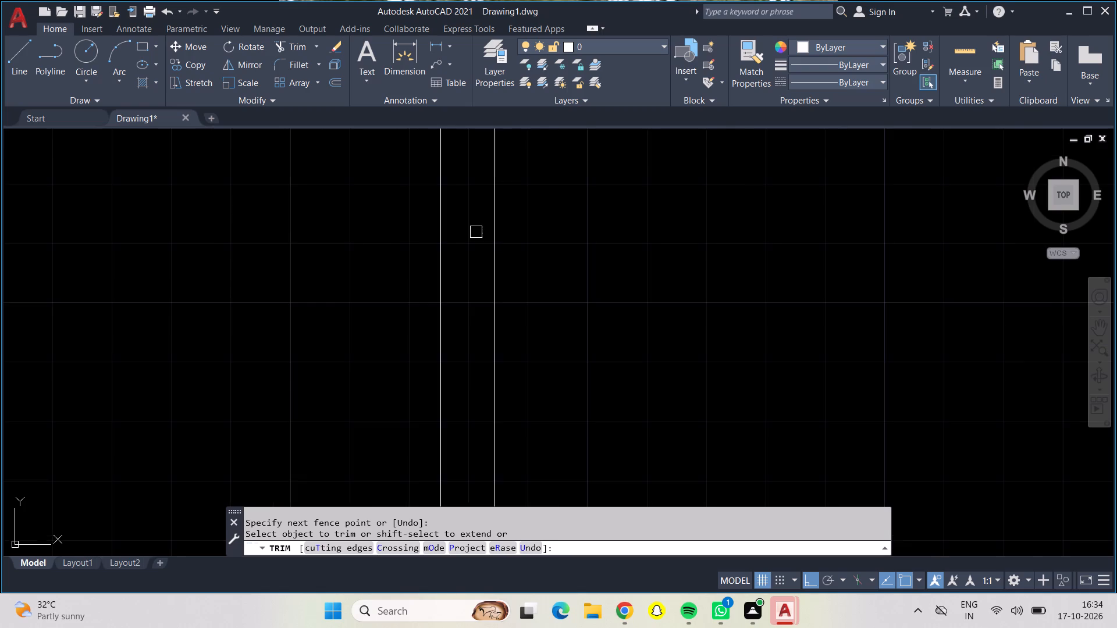
scroll(475, 235, down, 1)
middle_drag(474, 236, 495, 474)
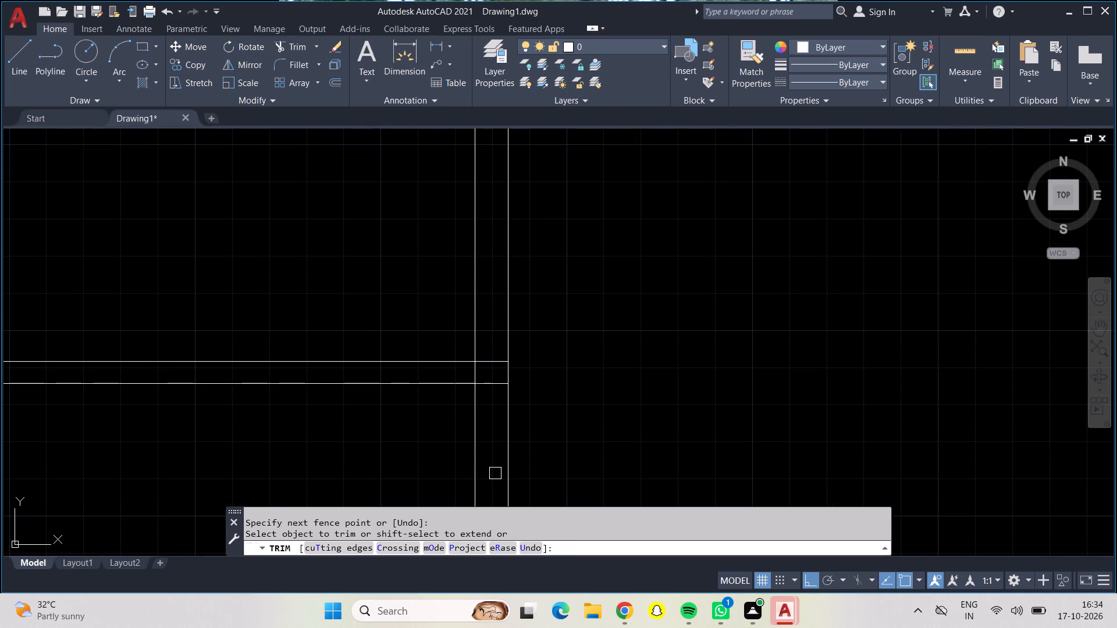
drag(486, 411, 492, 358)
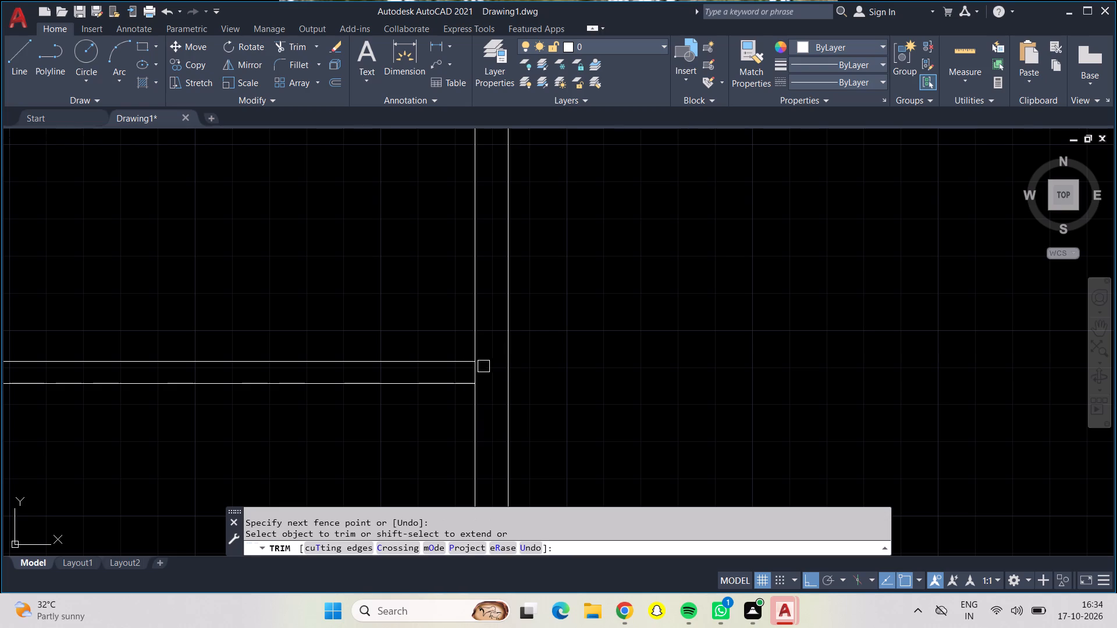
click(476, 369)
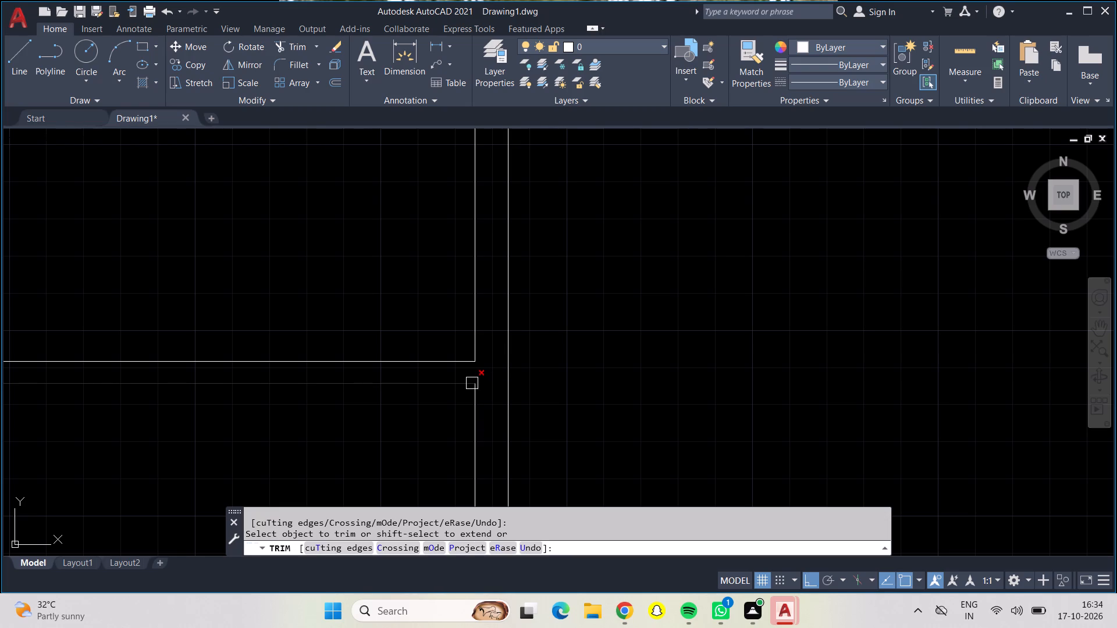
Trim the two horizontal lines crossing the northern band's narrow middle room.
scroll(383, 266, down, 2)
middle_drag(383, 266, 380, 279)
middle_drag(379, 261, 395, 391)
scroll(166, 275, up, 1)
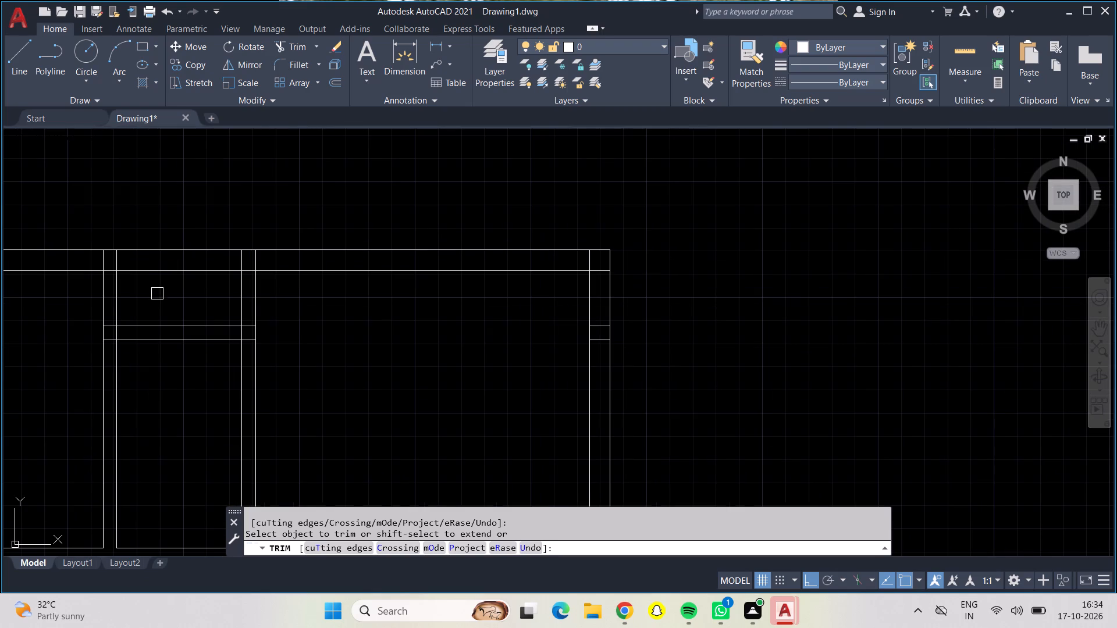
drag(157, 294, 163, 343)
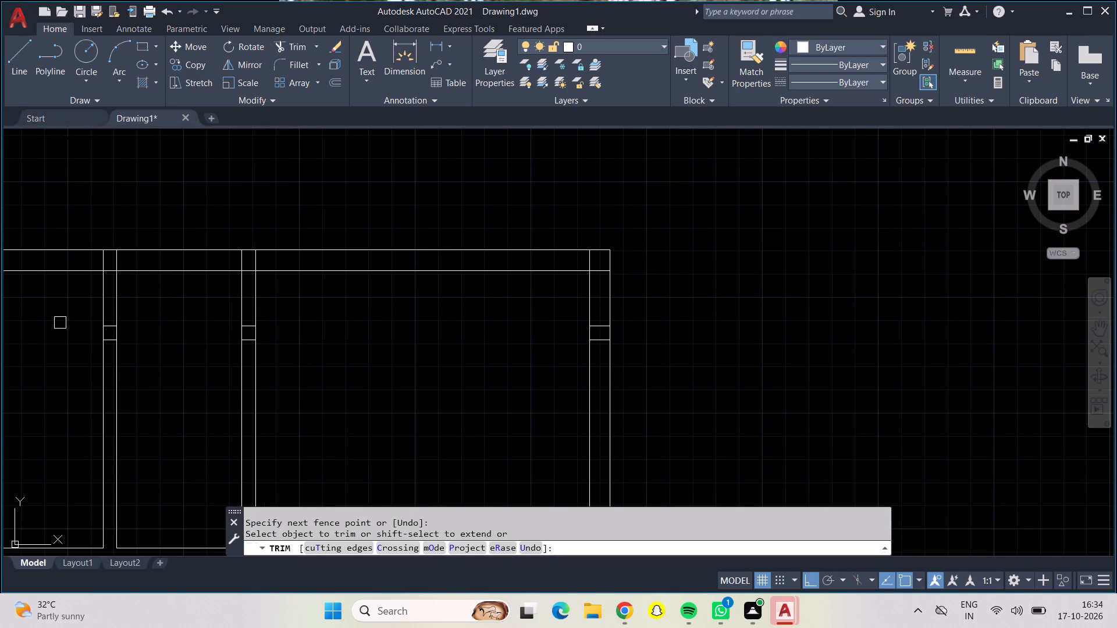
Trim both of the northern band's vertical partition junctions open at the north outer wall.
scroll(113, 274, up, 5)
middle_drag(110, 269, 260, 380)
drag(118, 274, 152, 272)
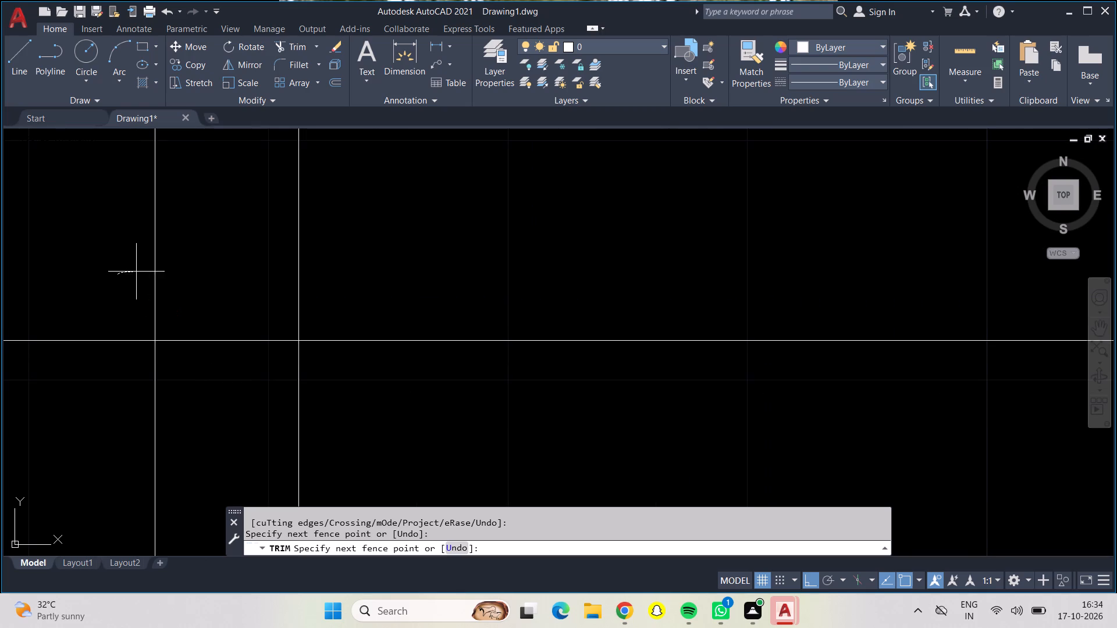
drag(152, 272, 333, 287)
scroll(324, 286, down, 2)
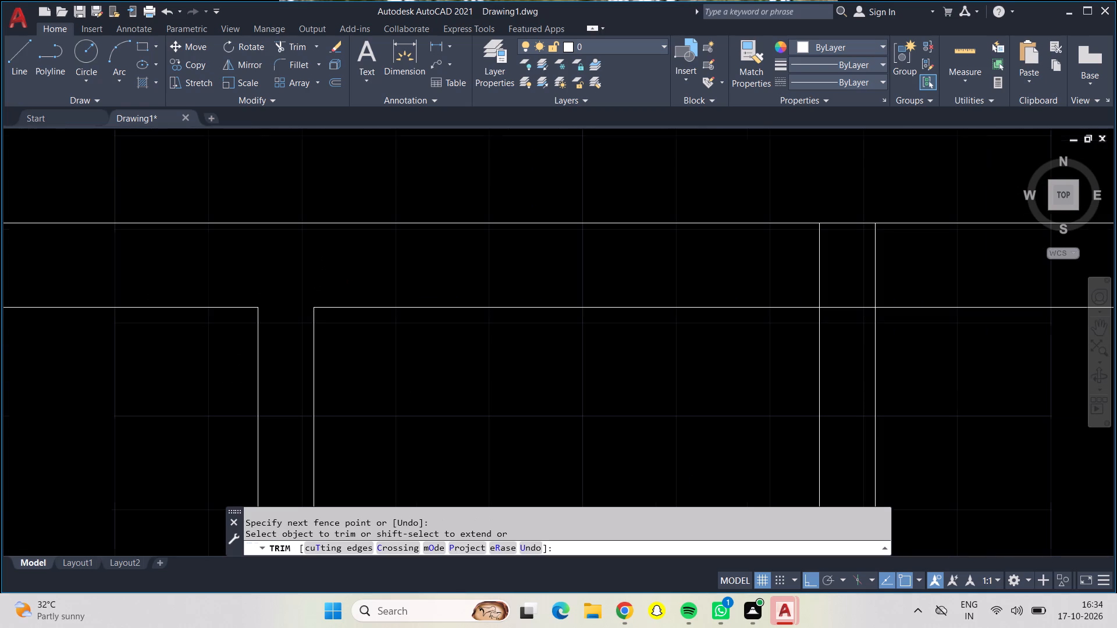
drag(771, 271, 836, 270)
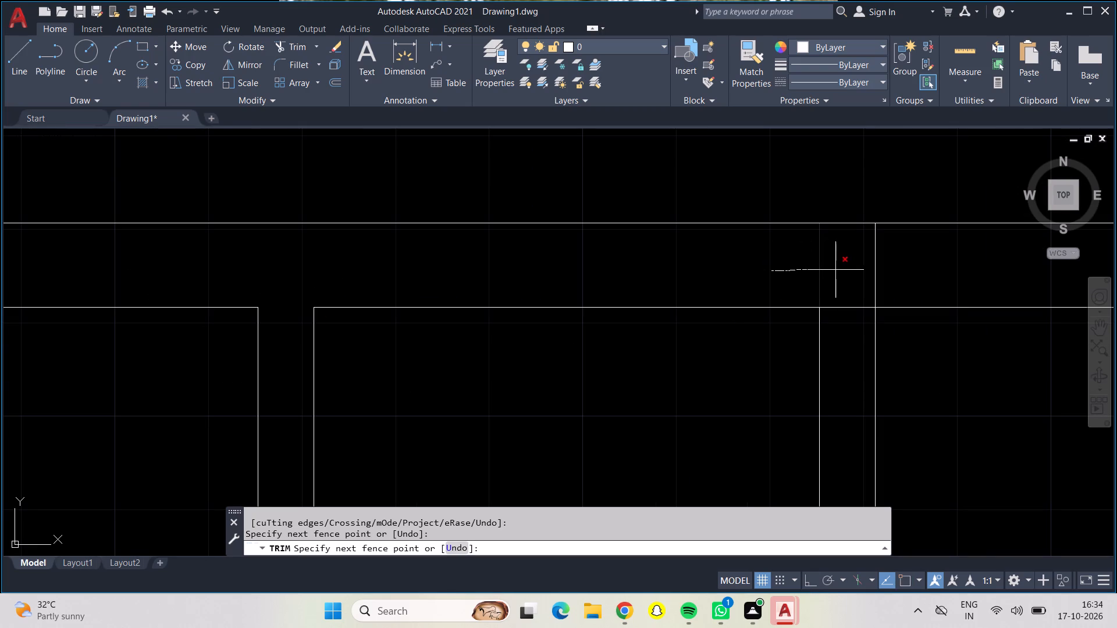
drag(836, 270, 889, 279)
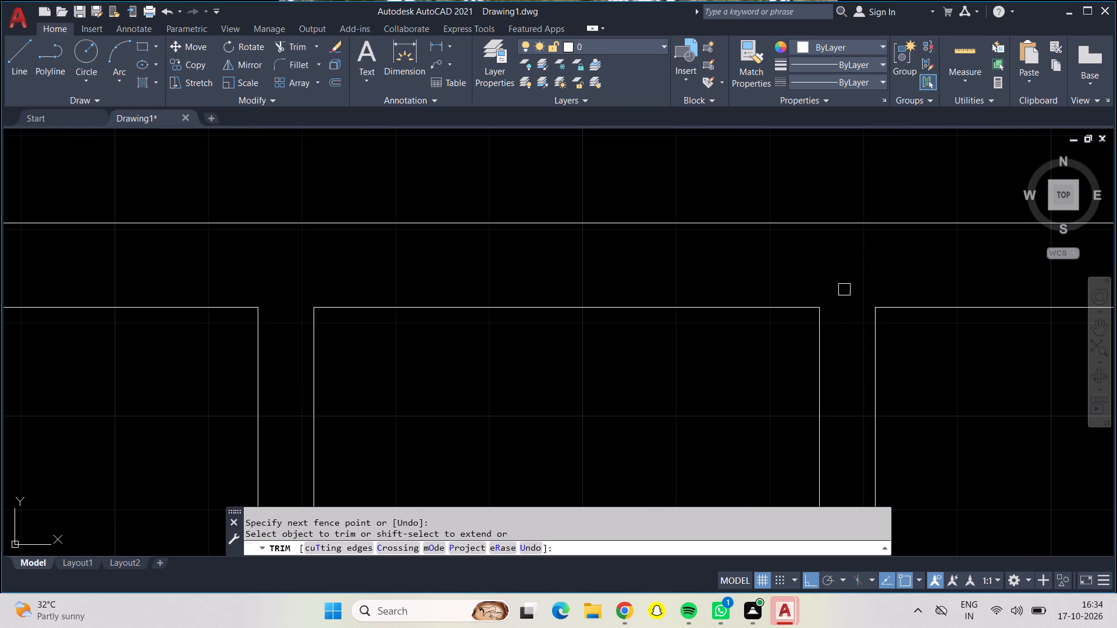
Trim the leftover pairs of cross lines out of both vertical partitions flanking the northern band's middle room.
middle_drag(575, 389, 745, 256)
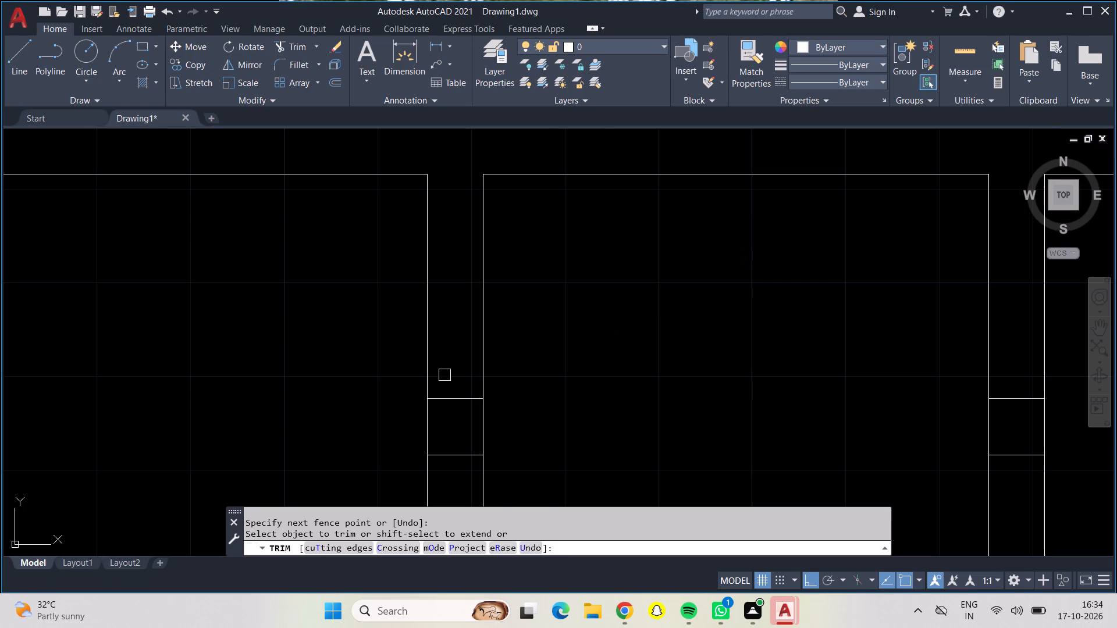
drag(444, 372, 451, 465)
scroll(639, 398, down, 1)
middle_drag(639, 396, 367, 309)
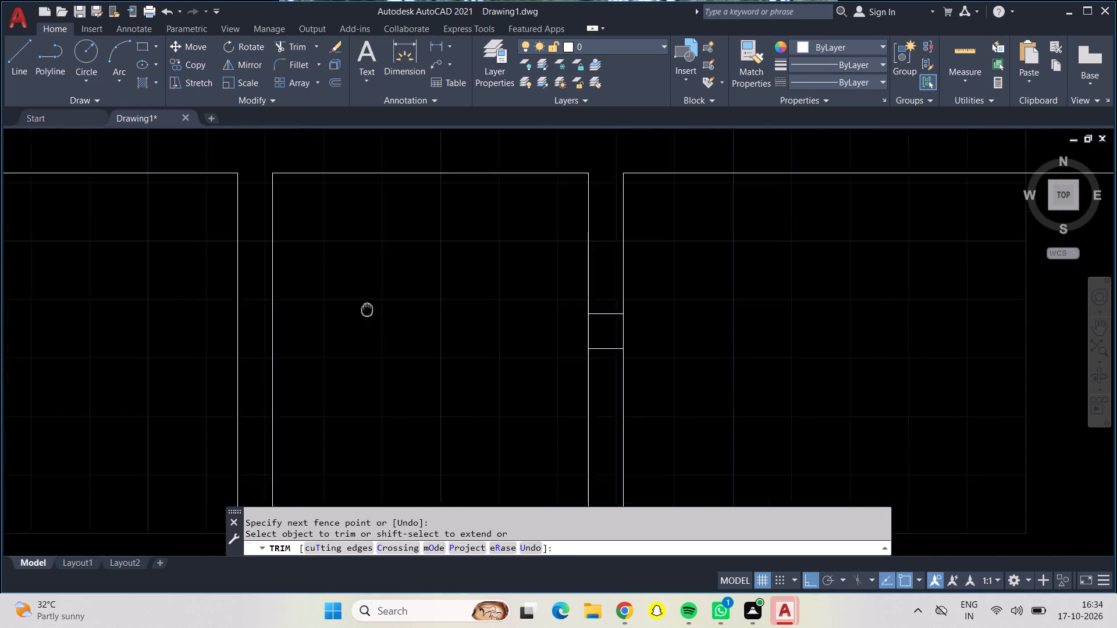
middle_drag(367, 309, 365, 305)
drag(599, 297, 603, 328)
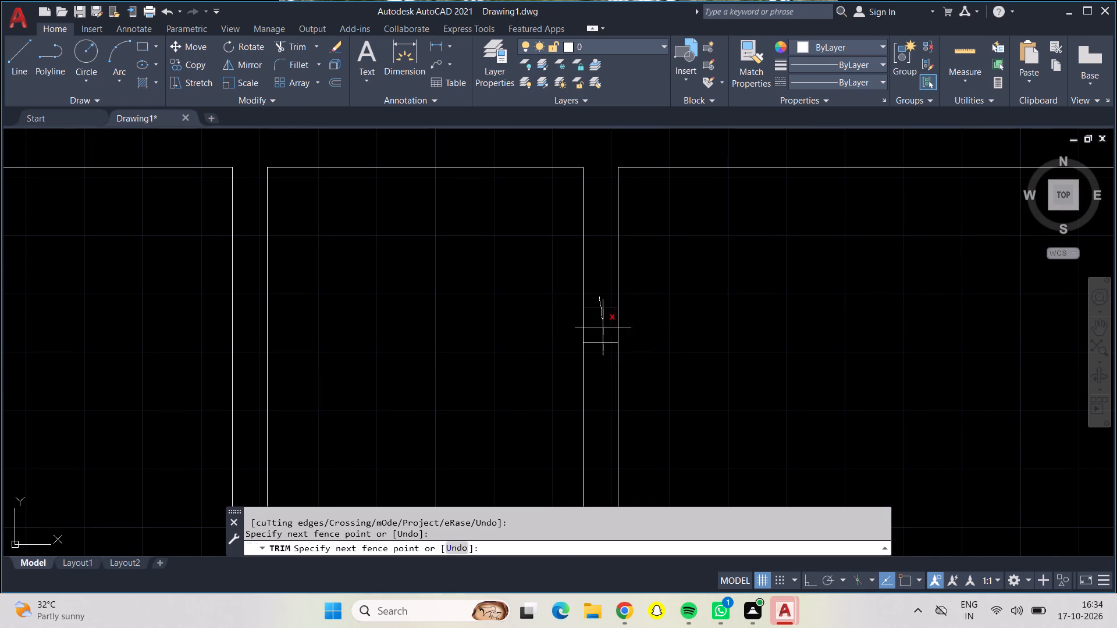
drag(603, 328, 600, 351)
Trim the crossing inner wall lines out of the plan's northeast outer corner.
scroll(593, 354, down, 1)
middle_drag(767, 349, 218, 334)
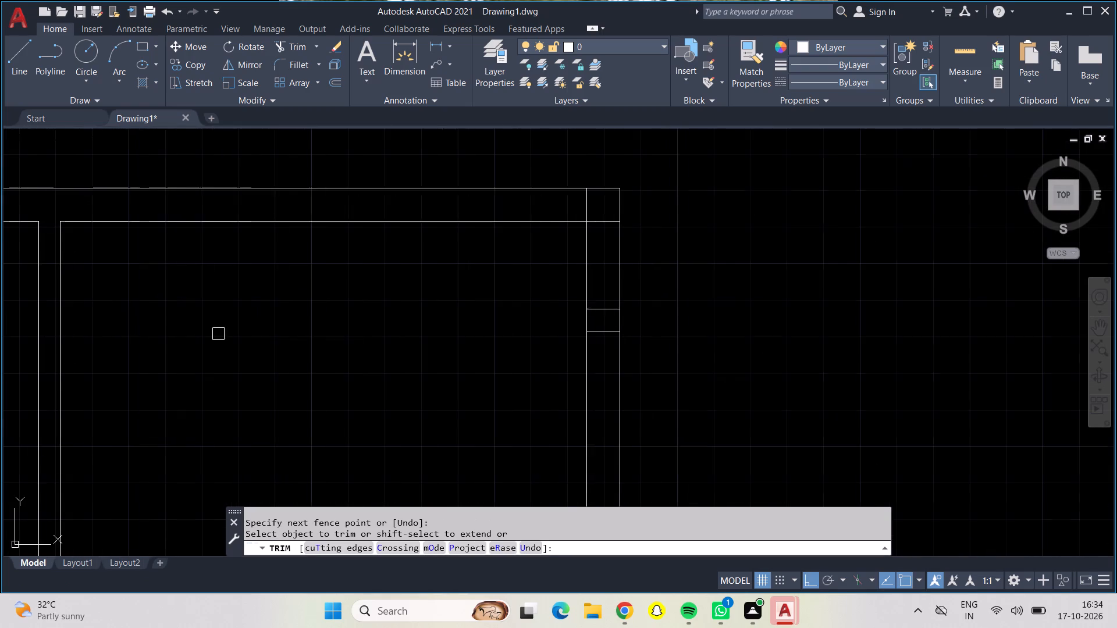
scroll(587, 212, up, 2)
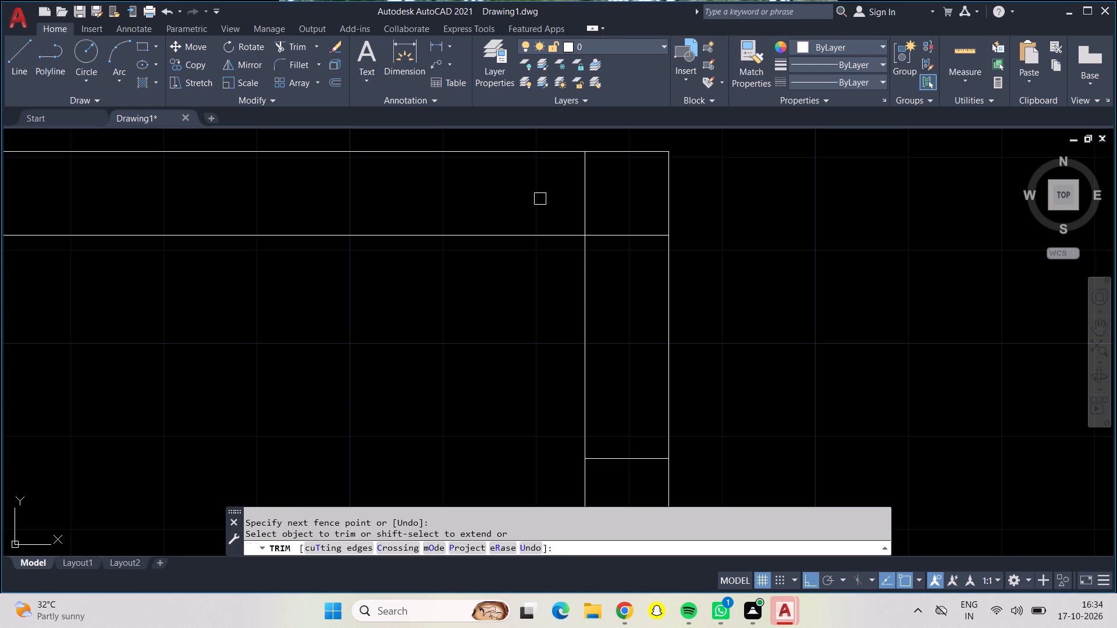
drag(540, 198, 600, 249)
Trim the two leftover cross lines out of the east outer wall beside the northern band's east room.
middle_drag(529, 313, 475, 190)
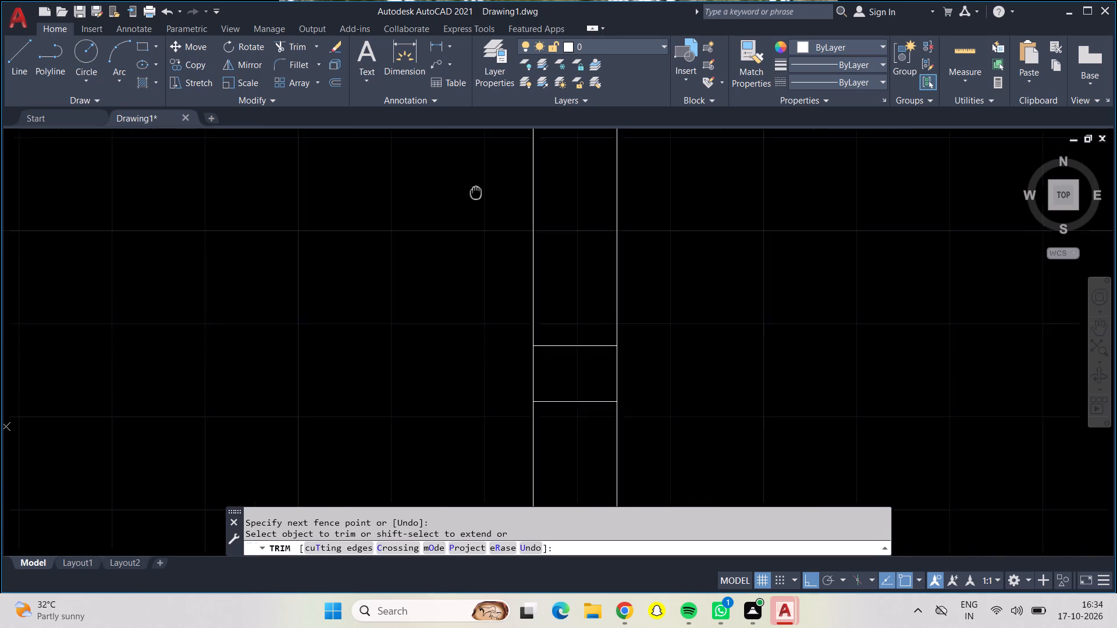
middle_drag(475, 190, 473, 181)
drag(562, 277, 573, 414)
Trim the crossing inner wall lines out of the plan's northwest outer corner.
scroll(550, 383, down, 3)
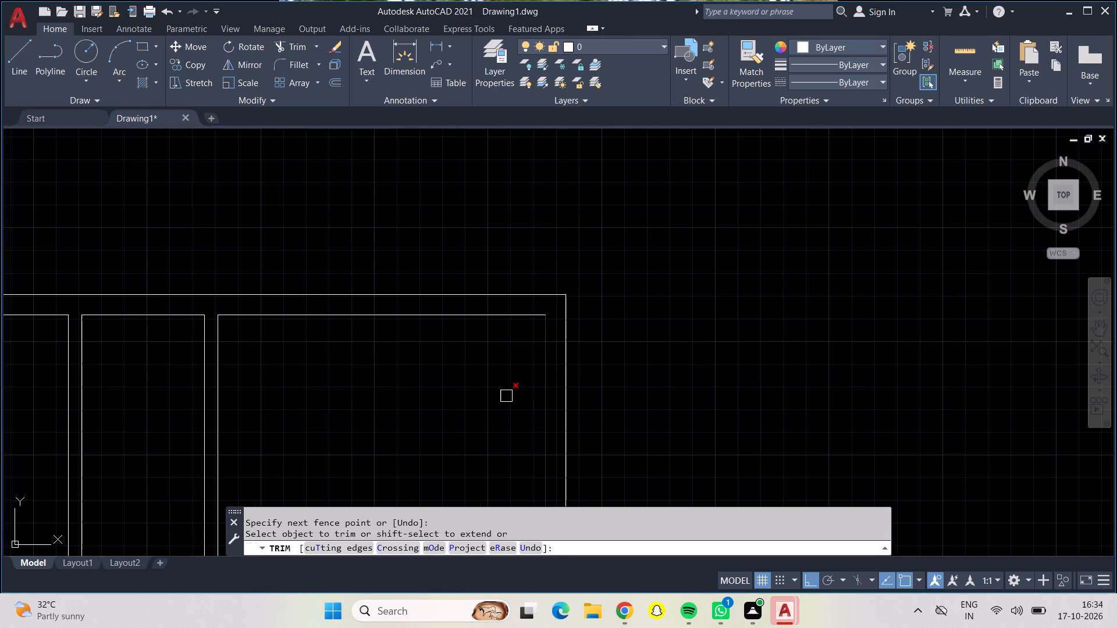
middle_drag(376, 397, 710, 345)
middle_drag(175, 326, 551, 341)
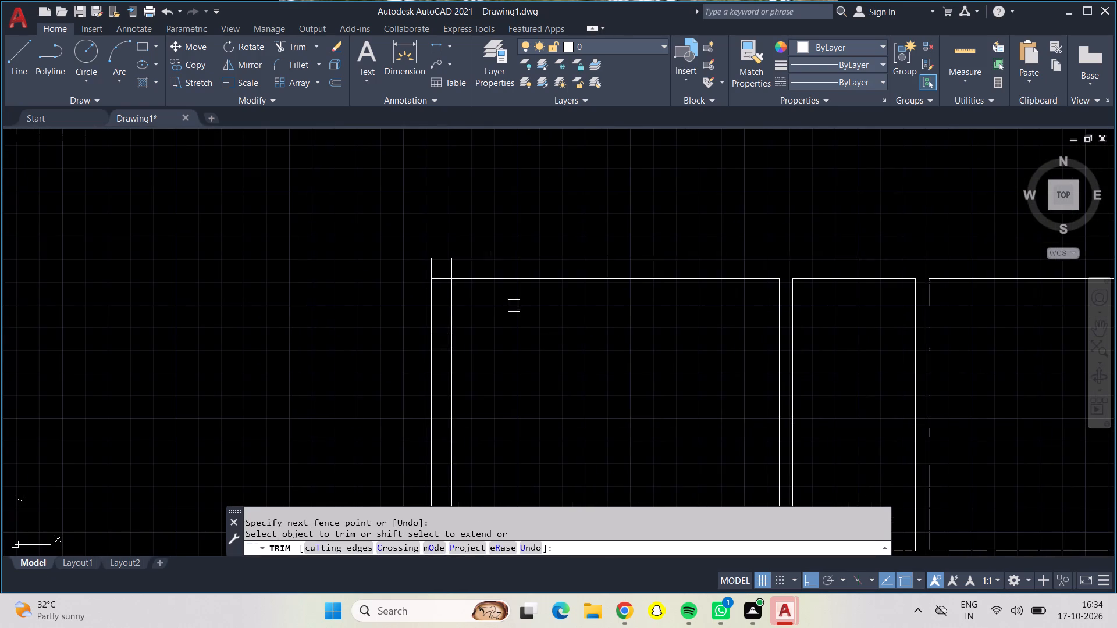
scroll(437, 279, up, 4)
drag(443, 252, 568, 224)
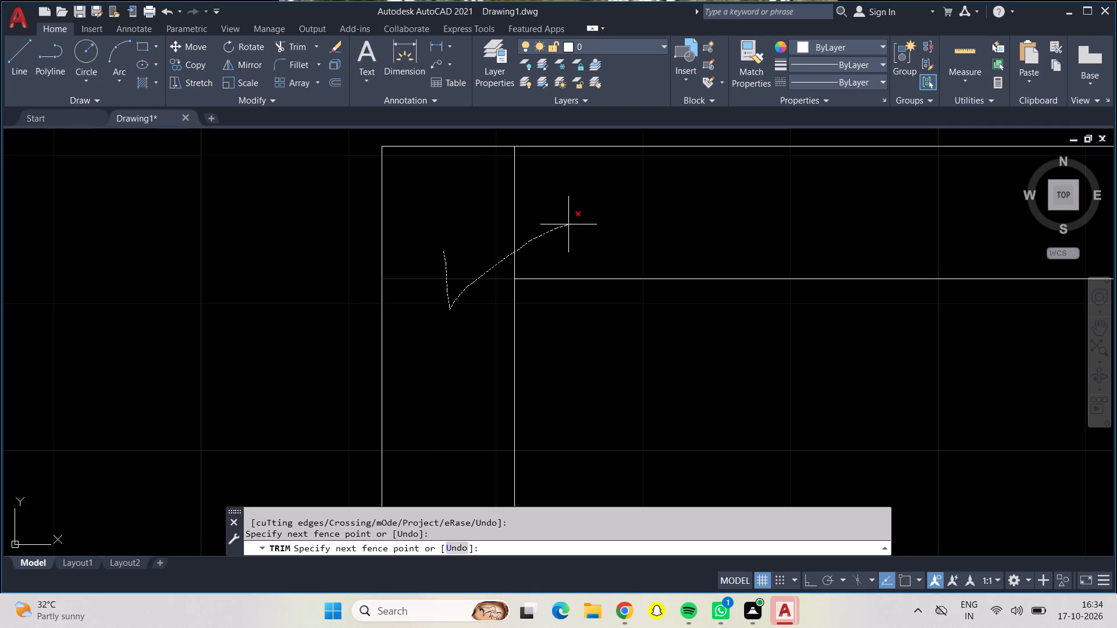
drag(568, 224, 570, 224)
Trim the two leftover cross lines out of the west outer wall beside the northern band's west room.
middle_drag(463, 364, 470, 173)
middle_drag(458, 305, 452, 280)
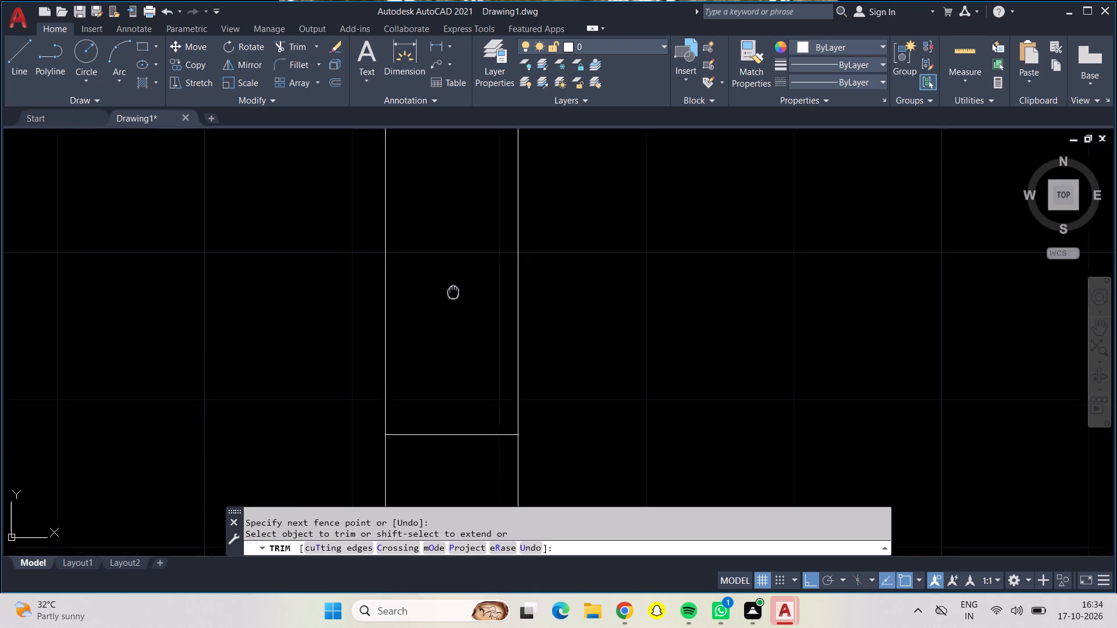
middle_drag(452, 280, 456, 160)
drag(458, 171, 449, 399)
Examine the trimmed plan from the northern band down to the south outer wall for leftover lines, and end trimming.
scroll(424, 373, down, 3)
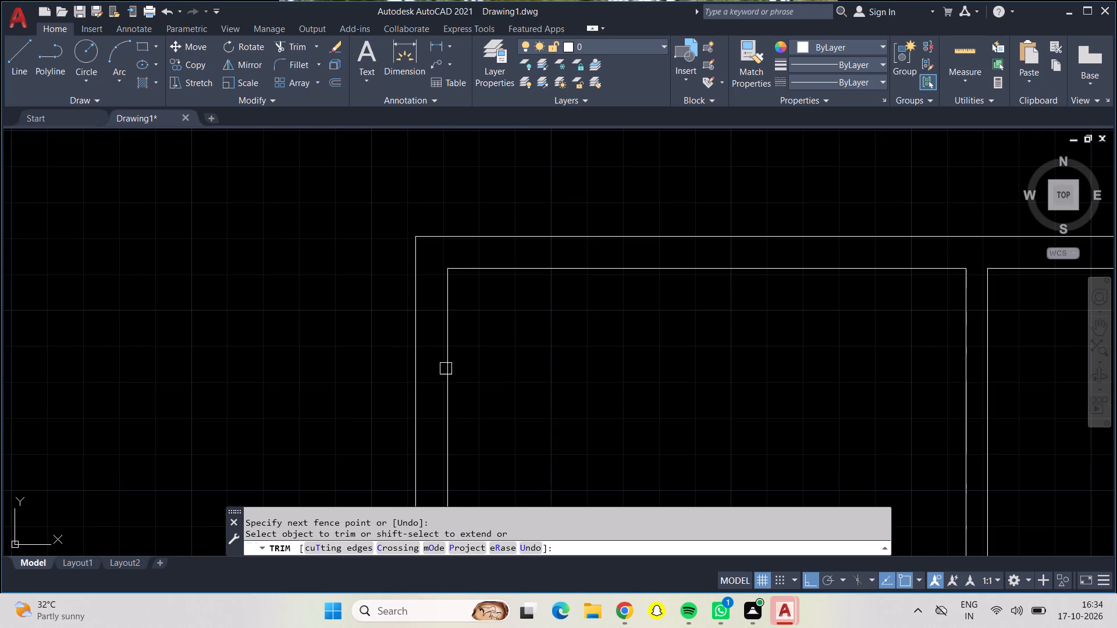
scroll(545, 388, down, 1)
middle_drag(546, 388, 510, 261)
middle_drag(545, 344, 426, 239)
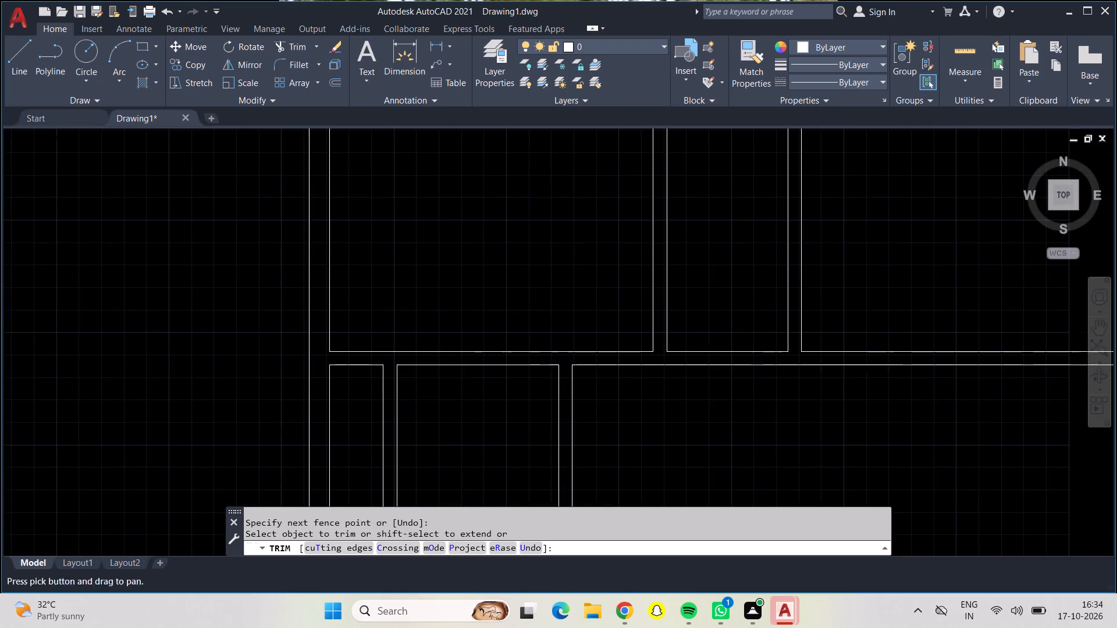
scroll(463, 250, down, 1)
middle_drag(613, 379, 613, 380)
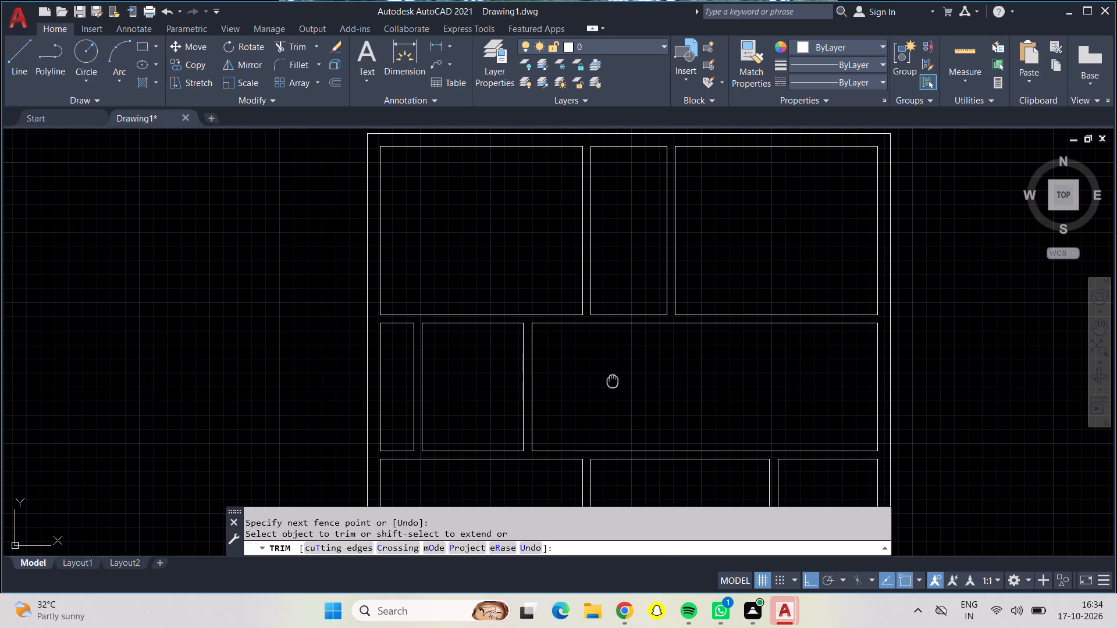
middle_drag(613, 380, 520, 265)
middle_drag(553, 392, 459, 174)
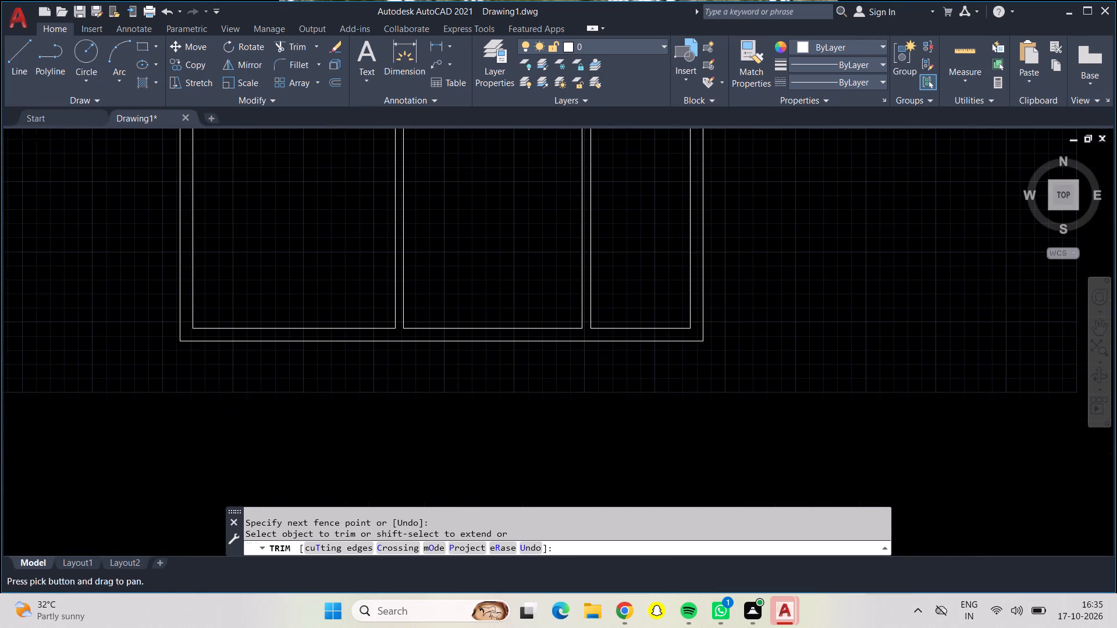
middle_drag(479, 209, 481, 291)
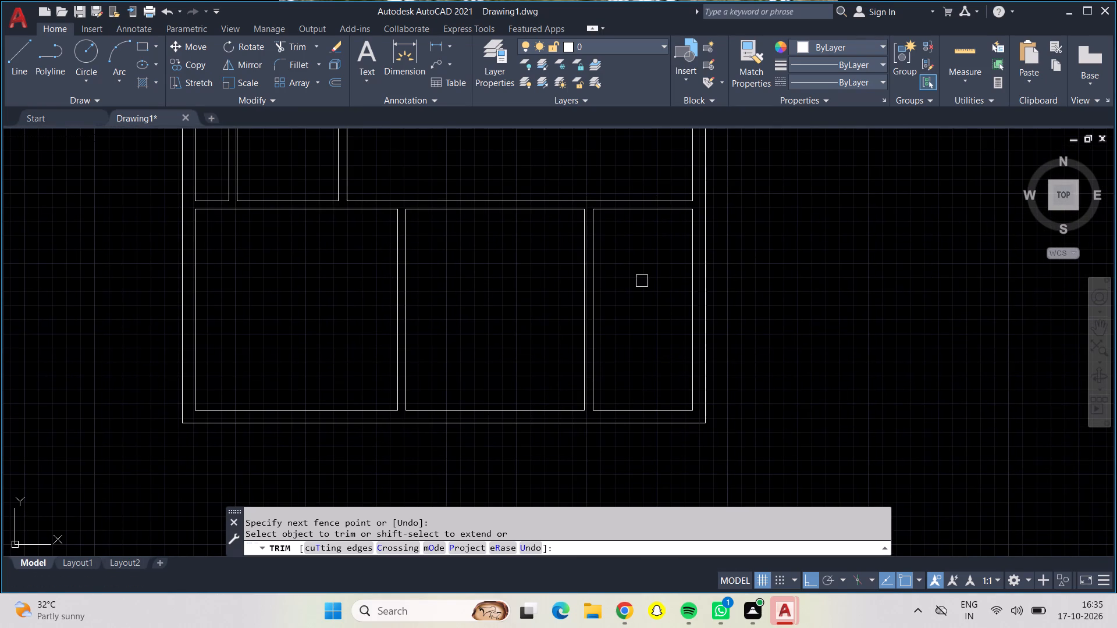
key(Escape)
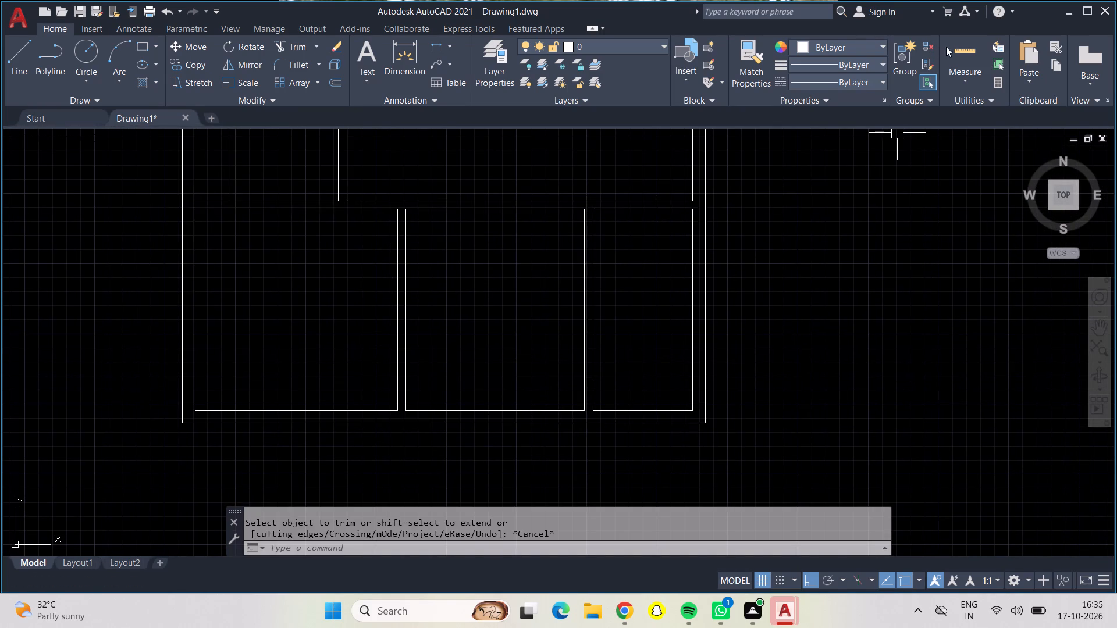
Measure the inside width and depth of the southern band's east room with a quick measurement.
click(956, 51)
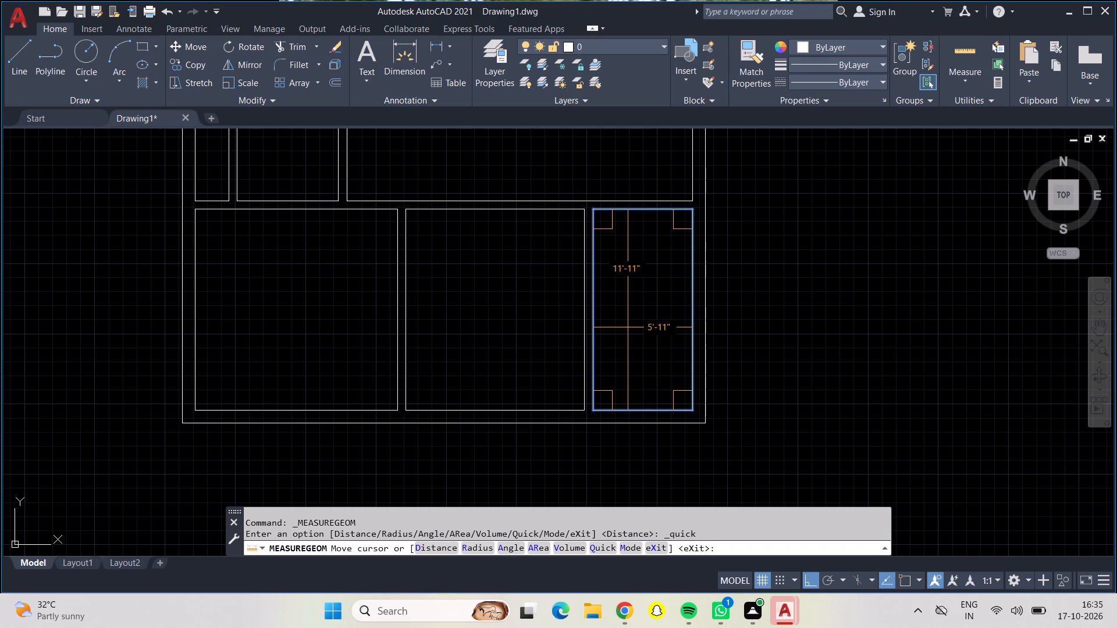
key(Escape)
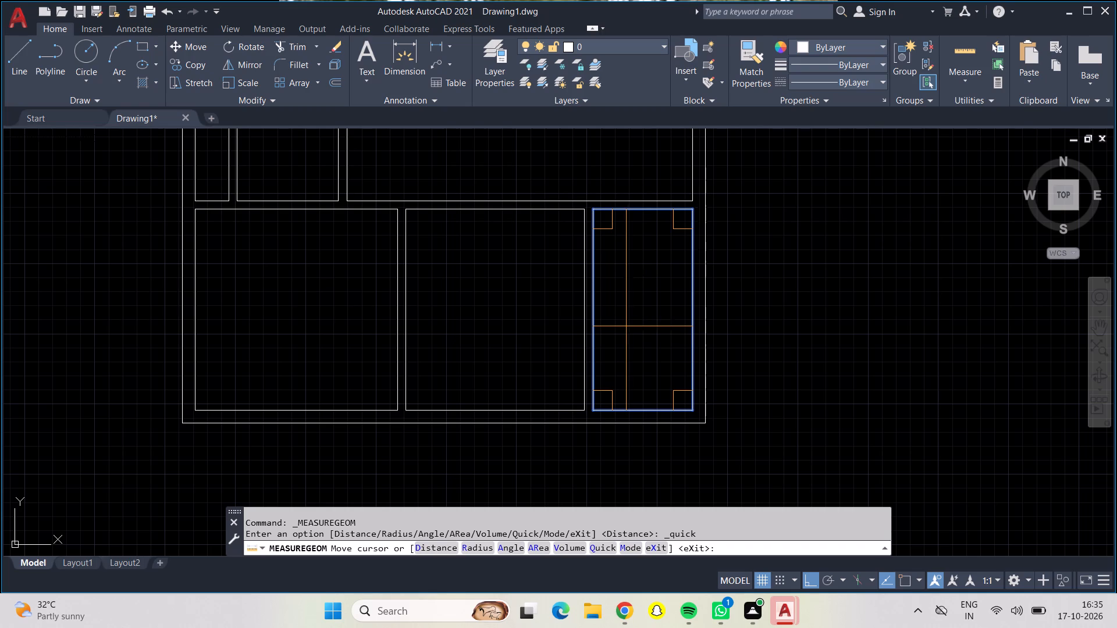
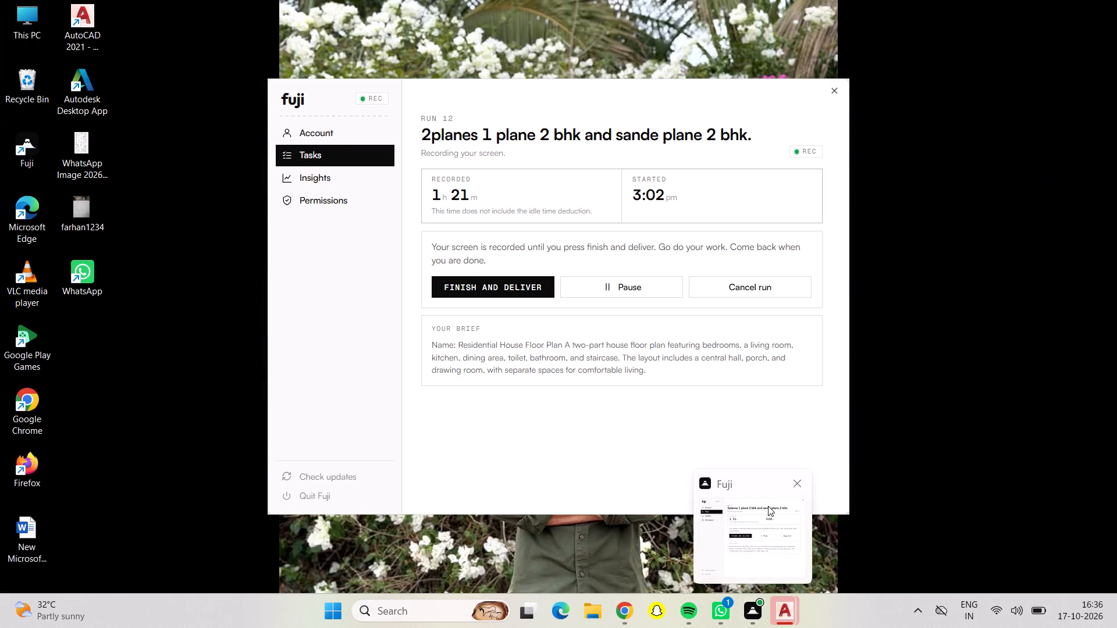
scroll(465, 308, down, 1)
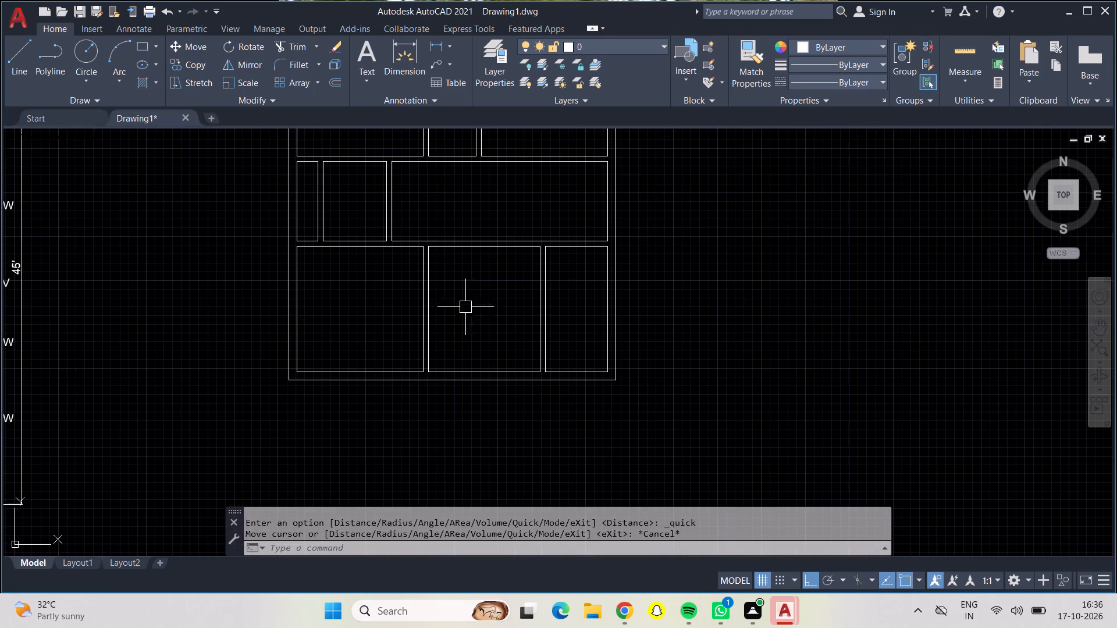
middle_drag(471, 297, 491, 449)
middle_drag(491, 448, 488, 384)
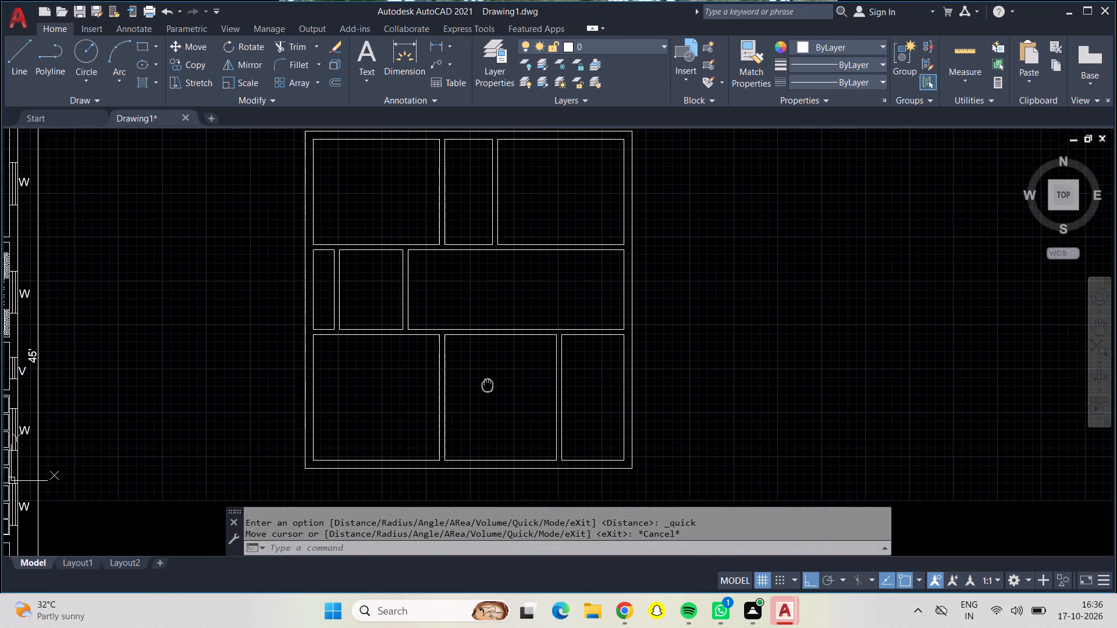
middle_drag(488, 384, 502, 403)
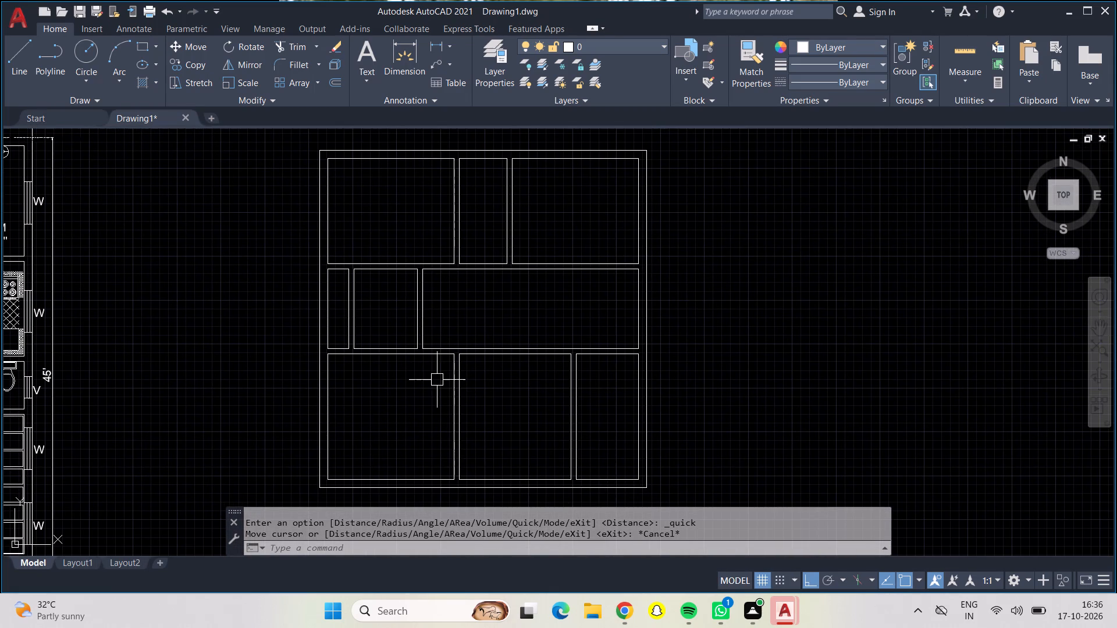
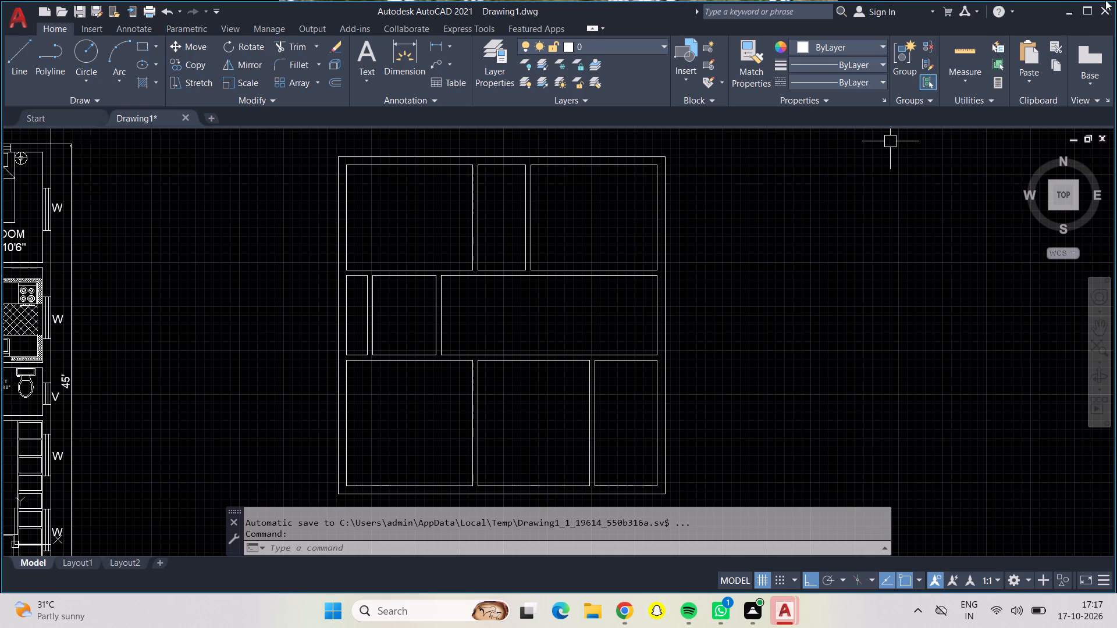
Quick-measure the width and depth of the room in the southeast corner of the new plan.
click(979, 48)
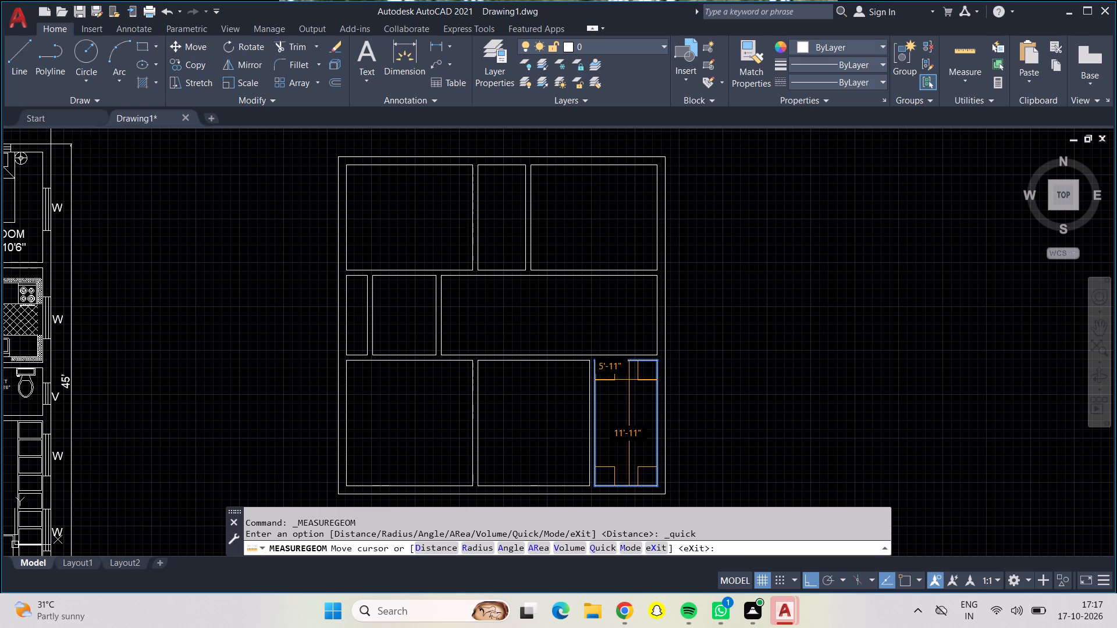
key(Escape)
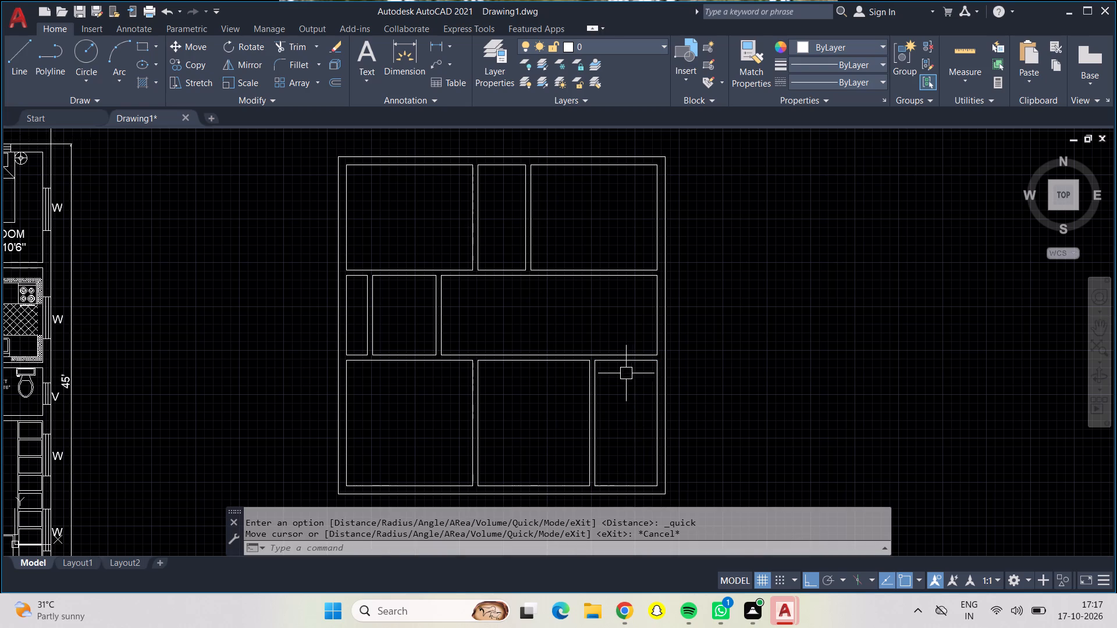
Quick-measure the width and depth of the middle room in the south row.
scroll(620, 375, up, 1)
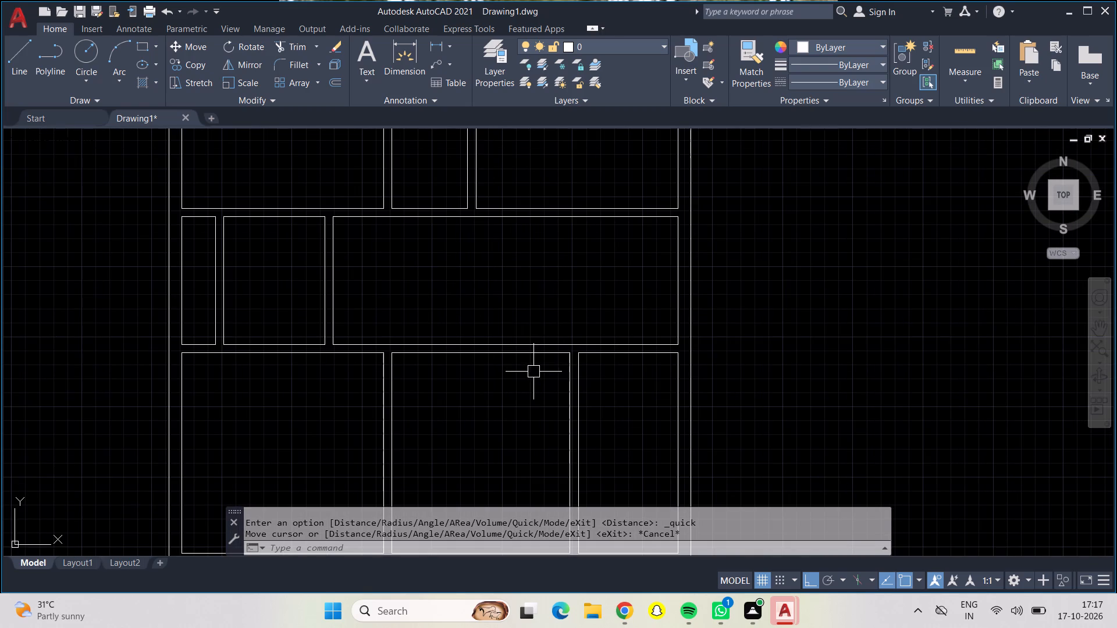
middle_drag(540, 377, 547, 272)
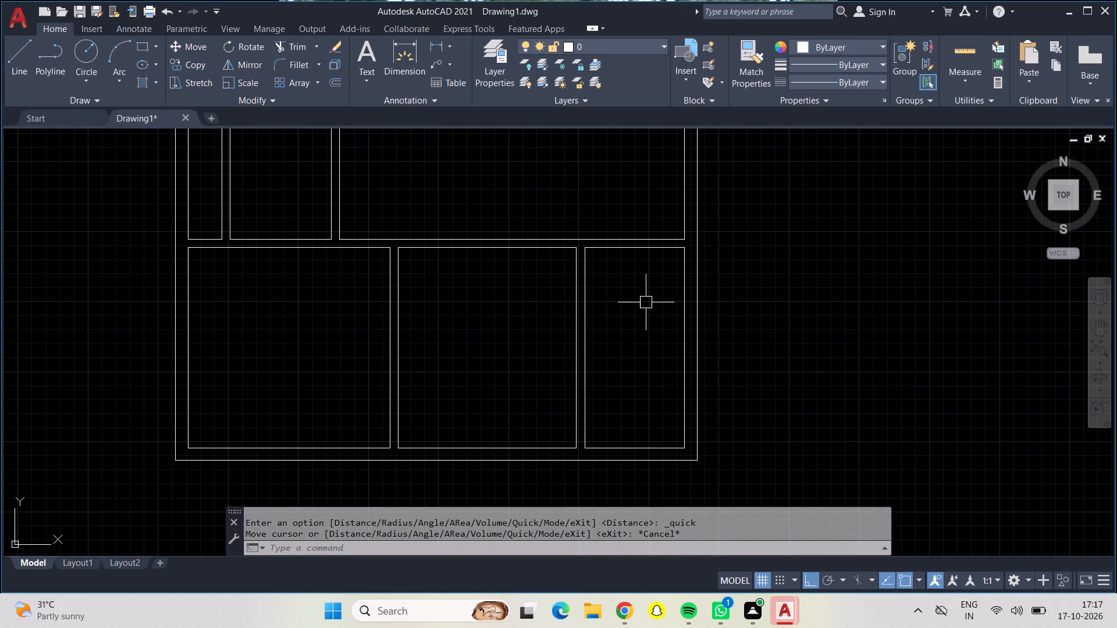
middle_drag(529, 309, 529, 315)
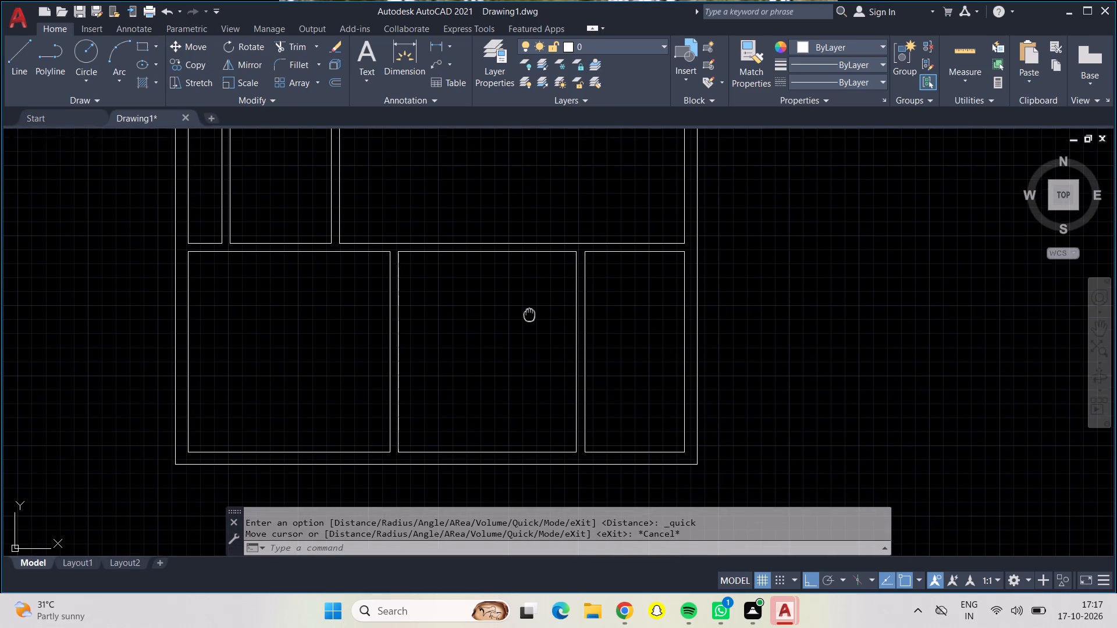
middle_drag(529, 315, 538, 321)
middle_drag(513, 309, 518, 312)
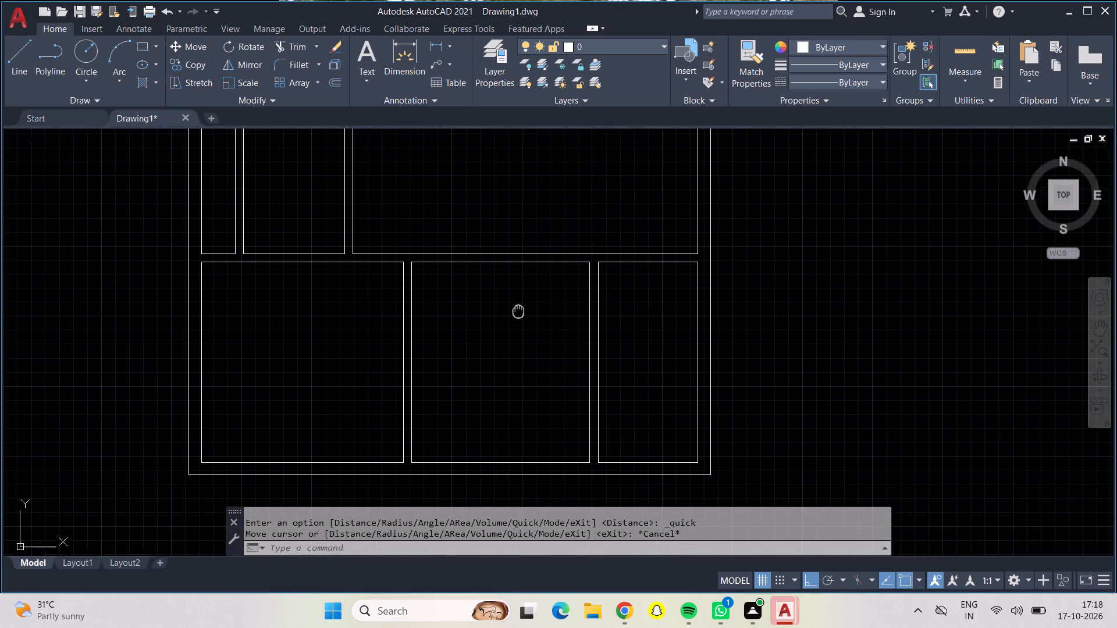
middle_drag(518, 312, 526, 318)
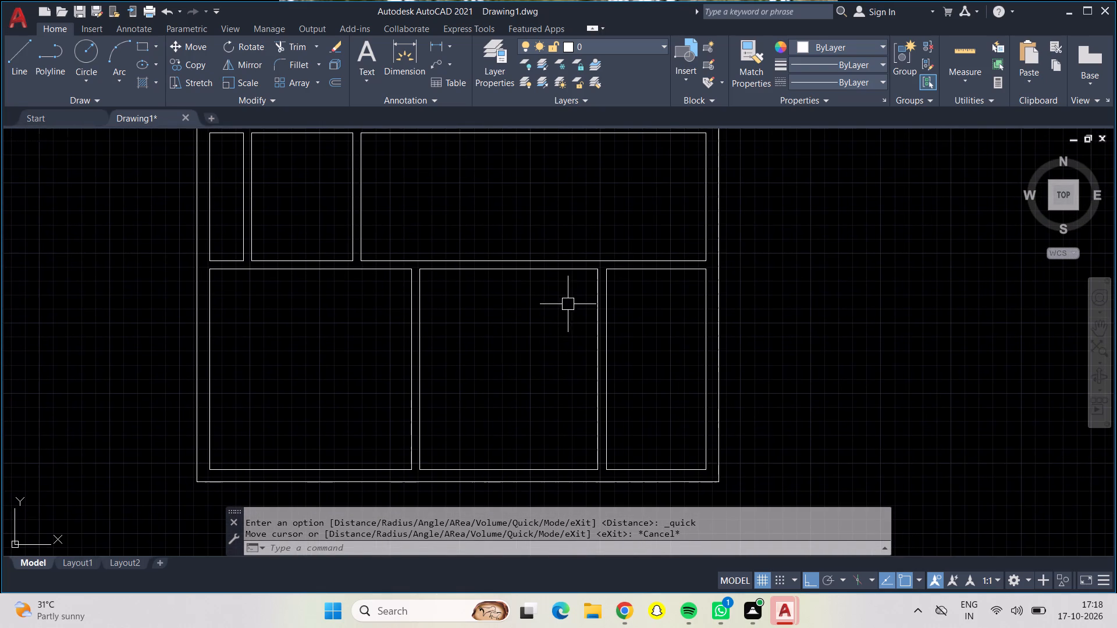
middle_drag(524, 304, 555, 353)
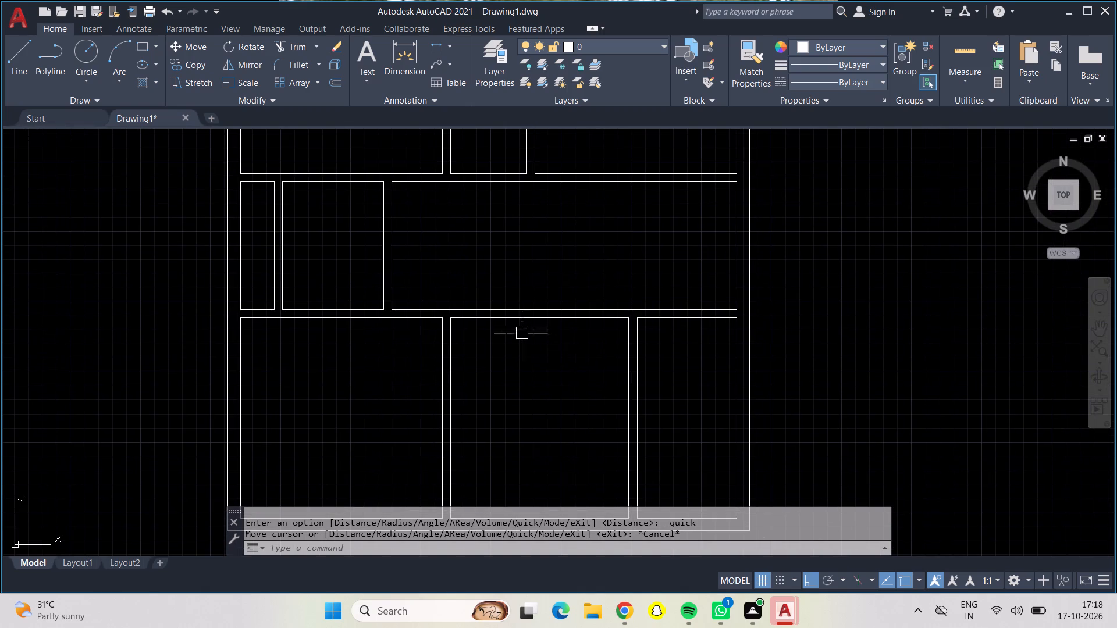
scroll(447, 312, down, 1)
scroll(446, 312, up, 4)
scroll(458, 284, down, 1)
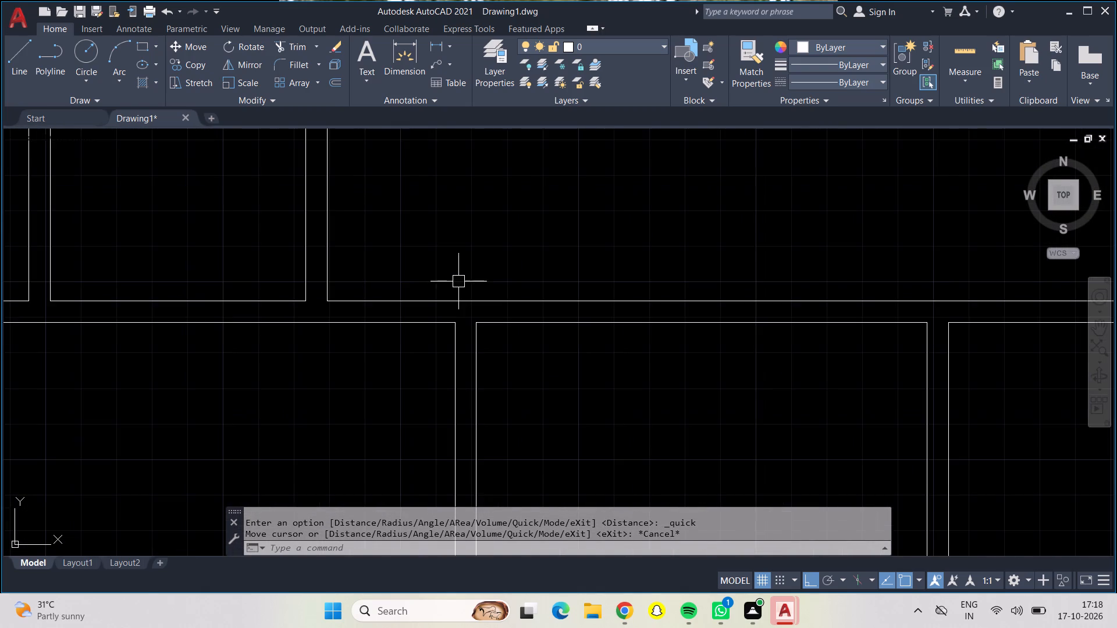
scroll(474, 226, down, 1)
middle_drag(474, 226, 465, 202)
scroll(474, 226, down, 1)
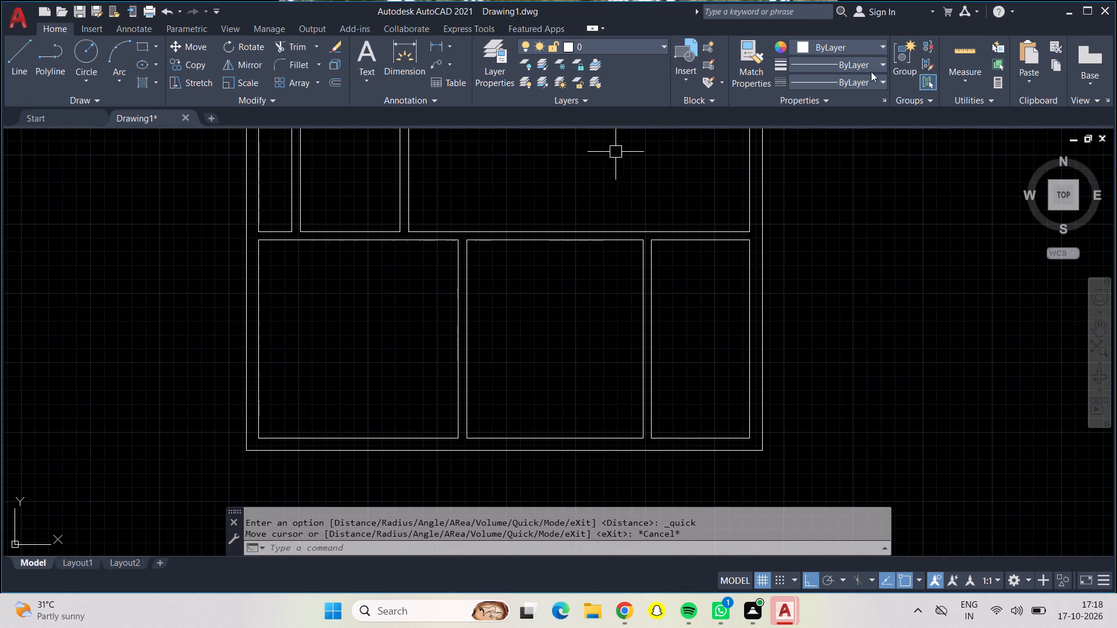
click(953, 44)
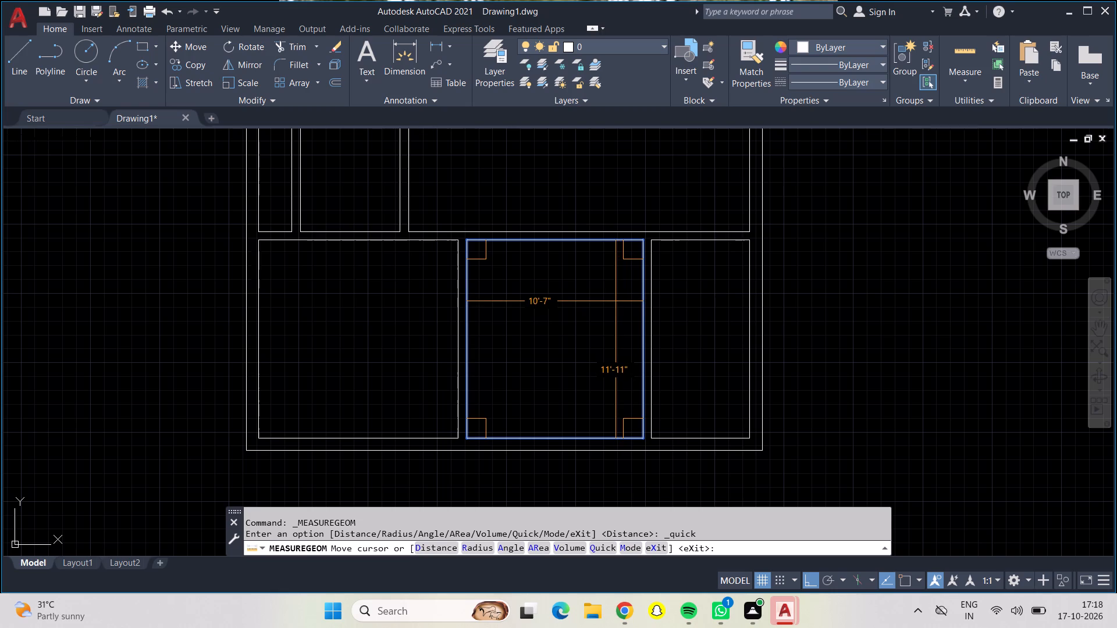
key(Escape)
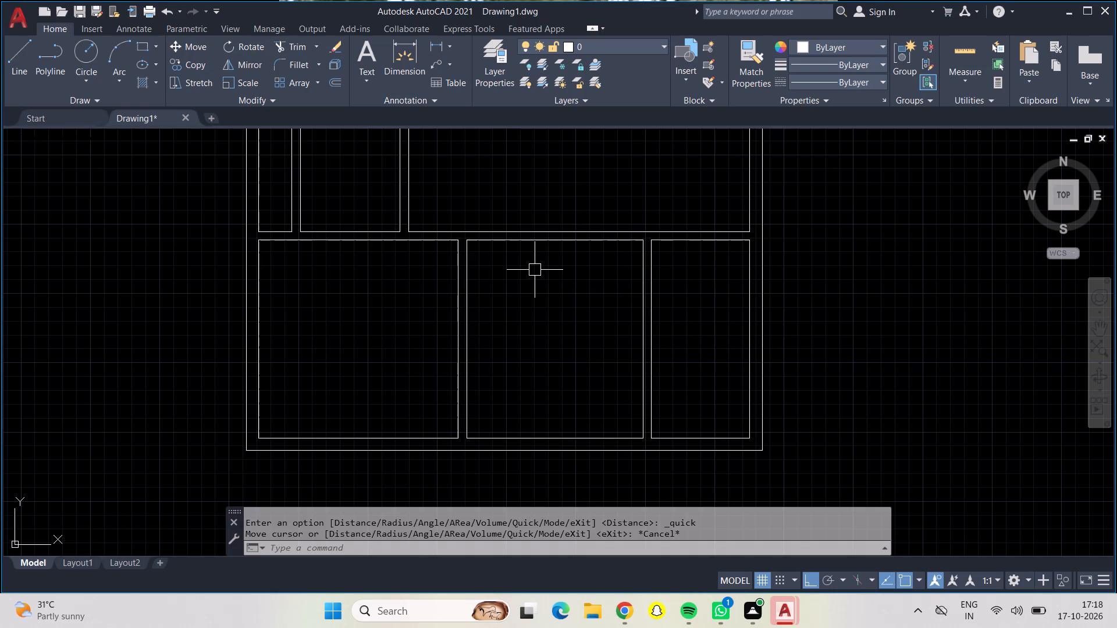
Offset the west wall line of the middle south room 6" to the east, into the room.
key(o)
key(Return)
key(9)
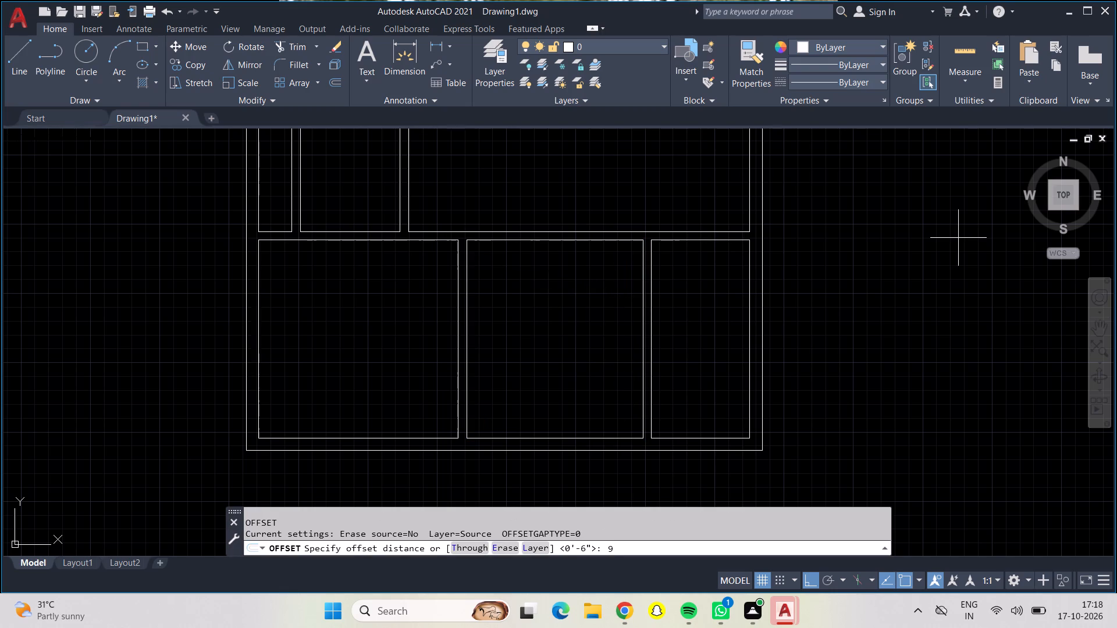
key(BackSpace)
key(6)
key(shift+quotedbl)
key(Return)
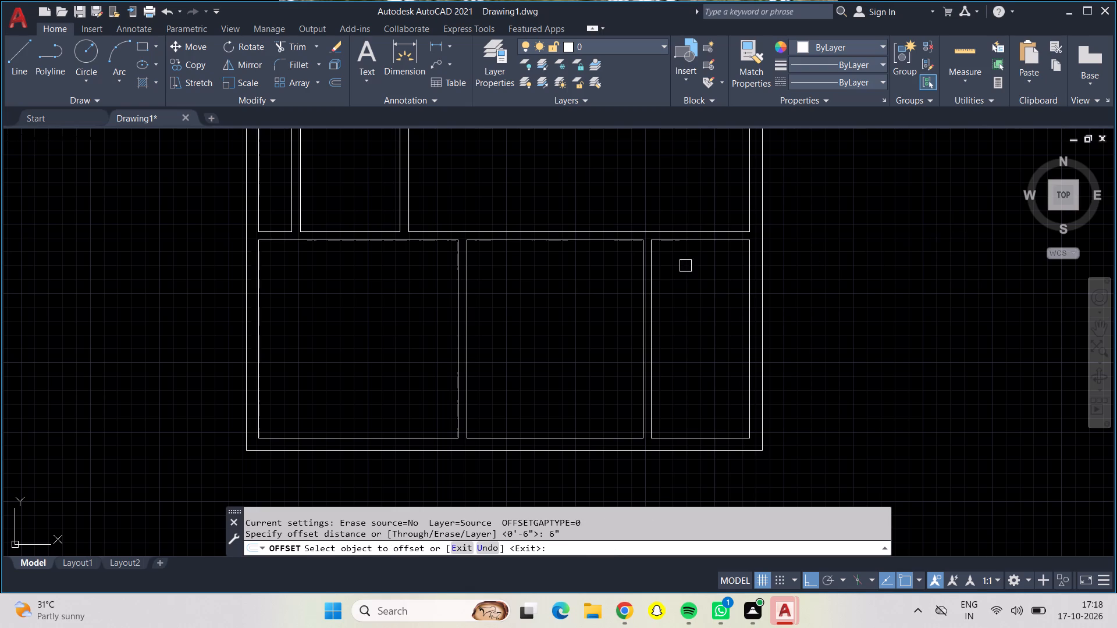
click(469, 259)
click(493, 267)
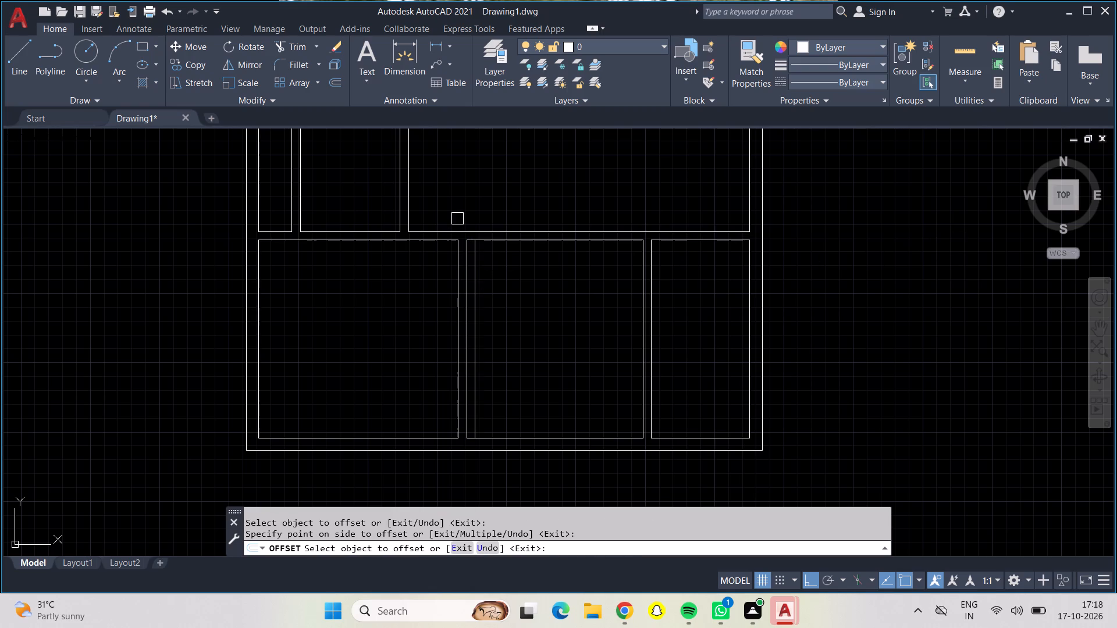
key(Escape)
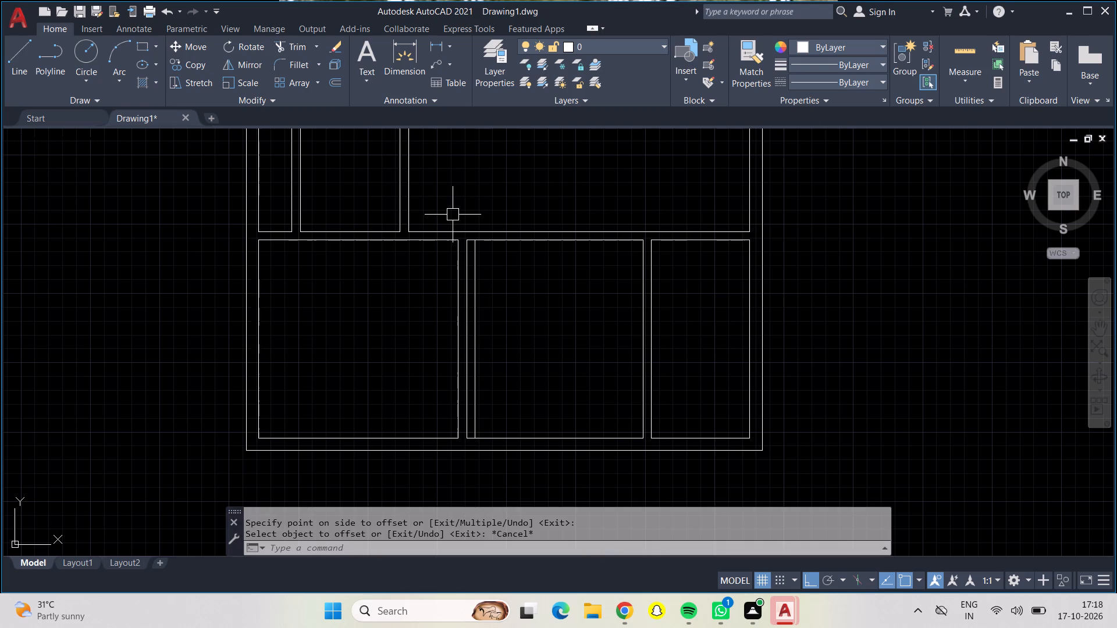
Trim away the east wall line of the southwest room, leaving the new 6" partition pair just east of it.
click(296, 44)
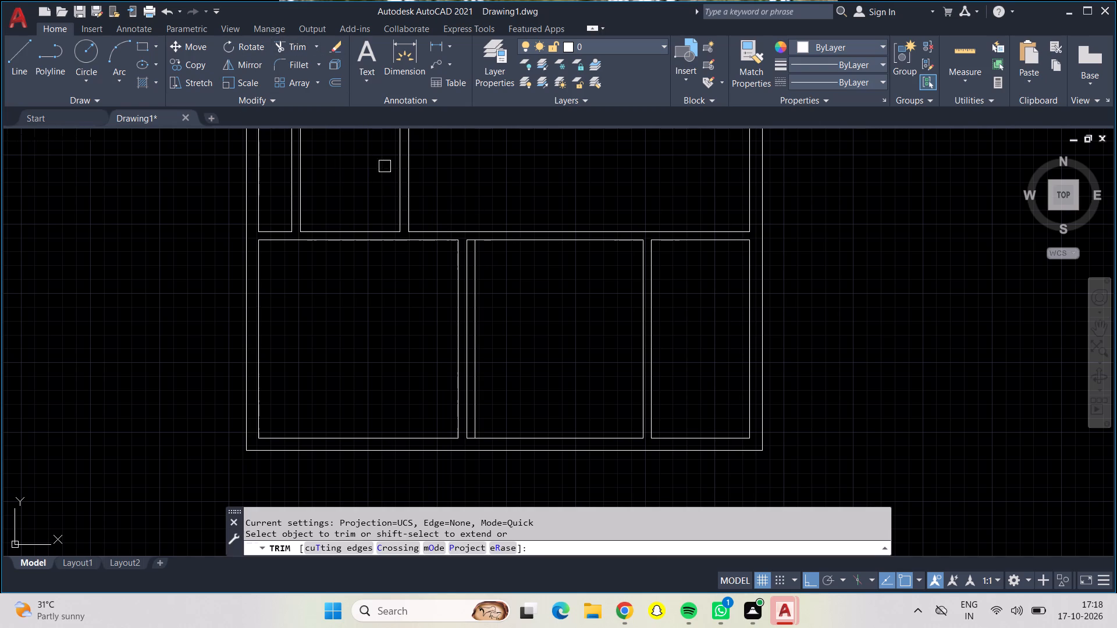
click(458, 254)
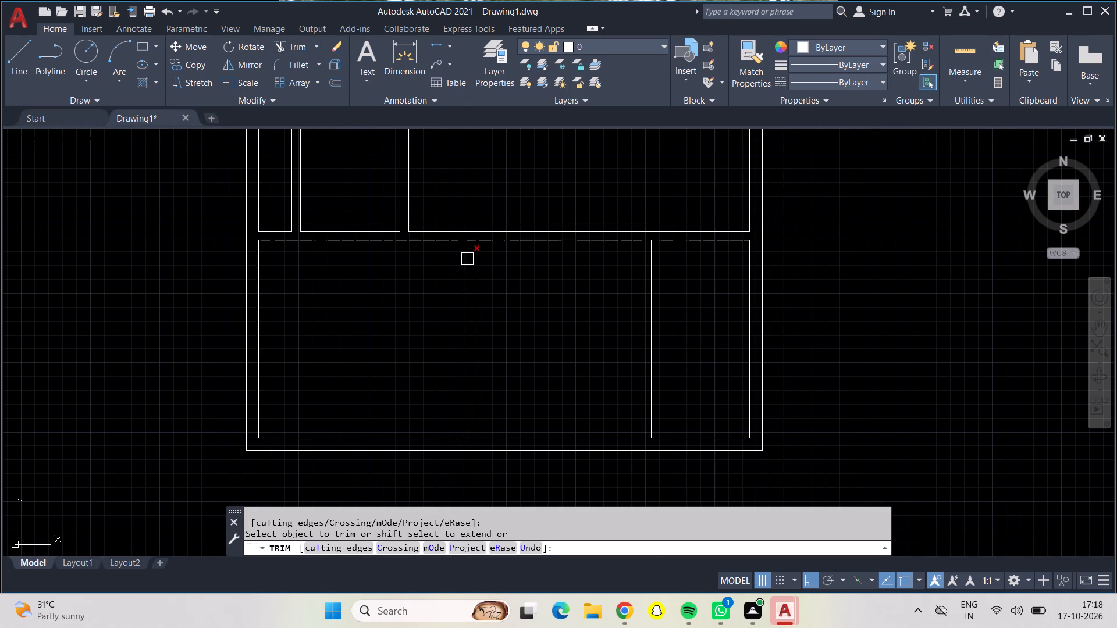
scroll(450, 248, up, 1)
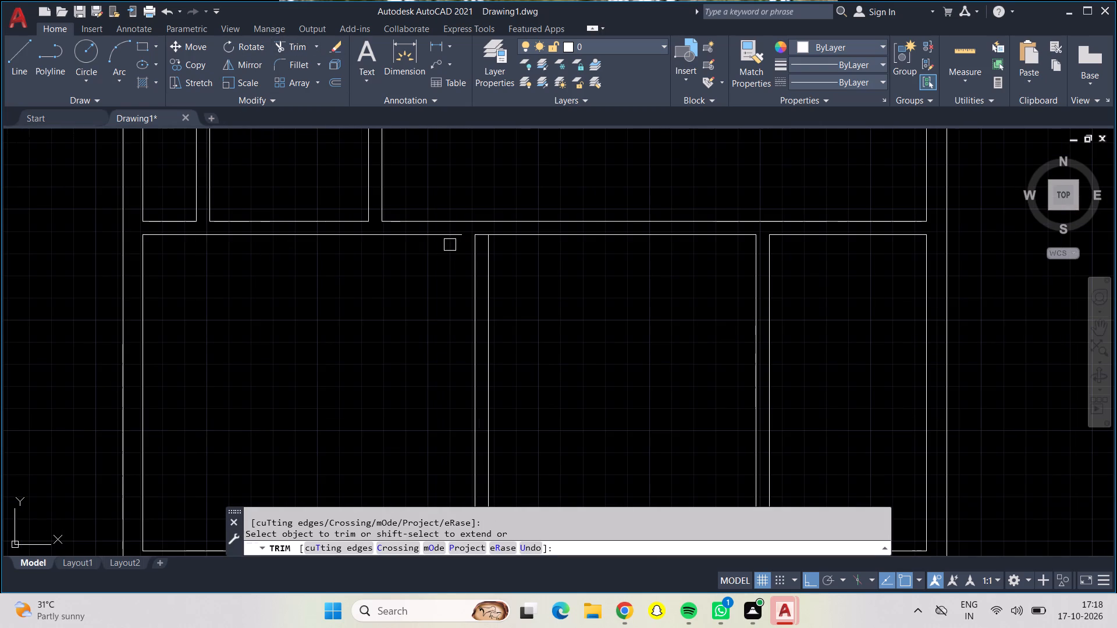
scroll(458, 235, up, 1)
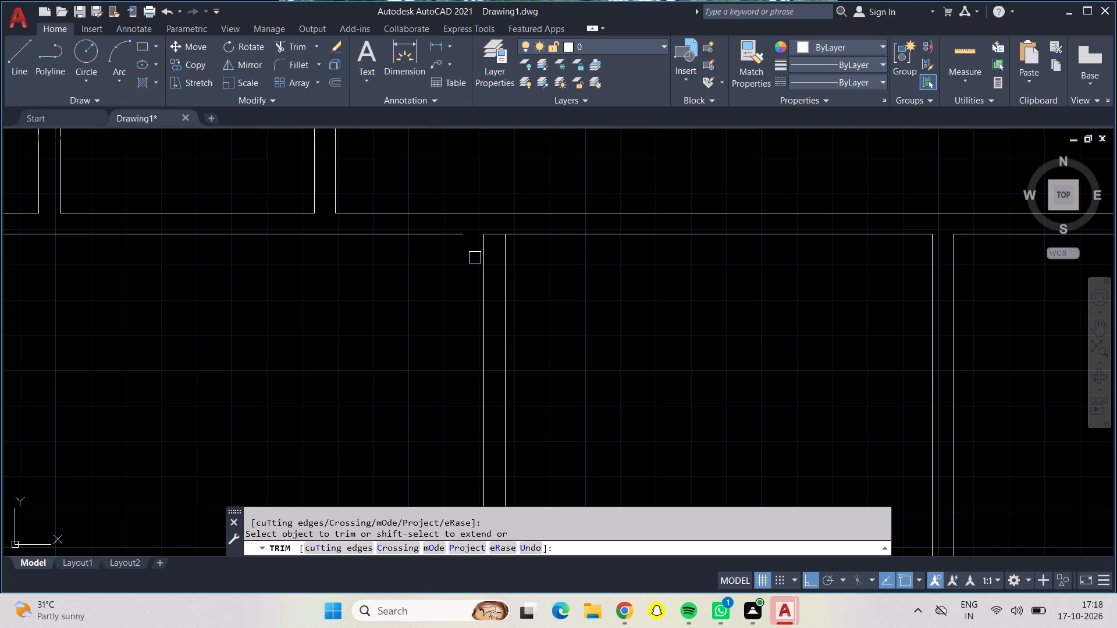
key(Escape)
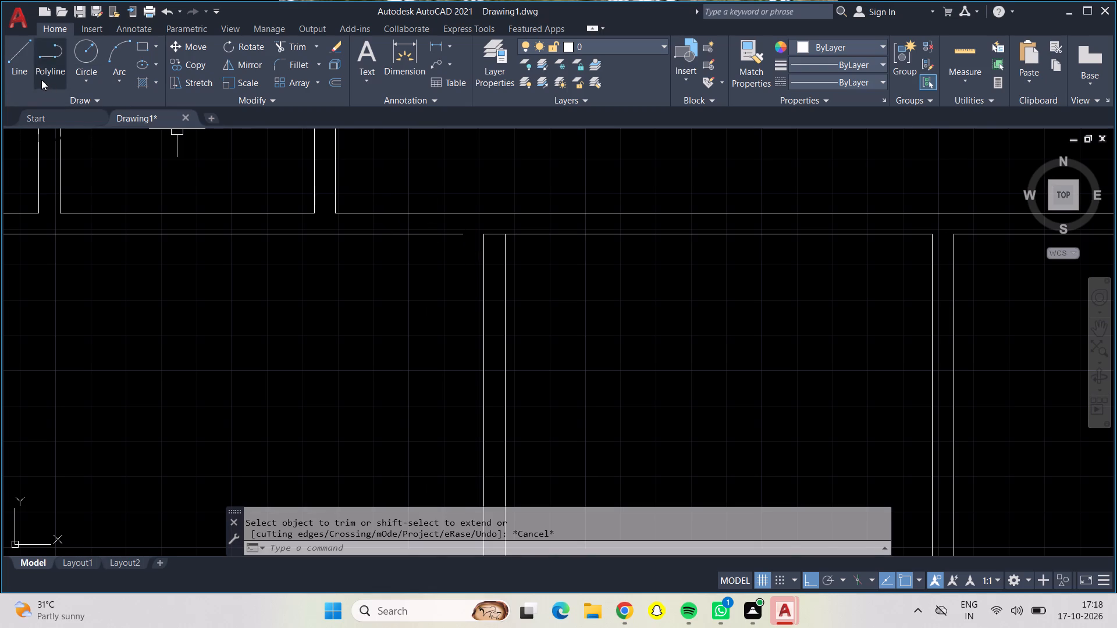
Draw a short line closing the gap in the southwest room's north wall line up to the shifted partition.
click(17, 62)
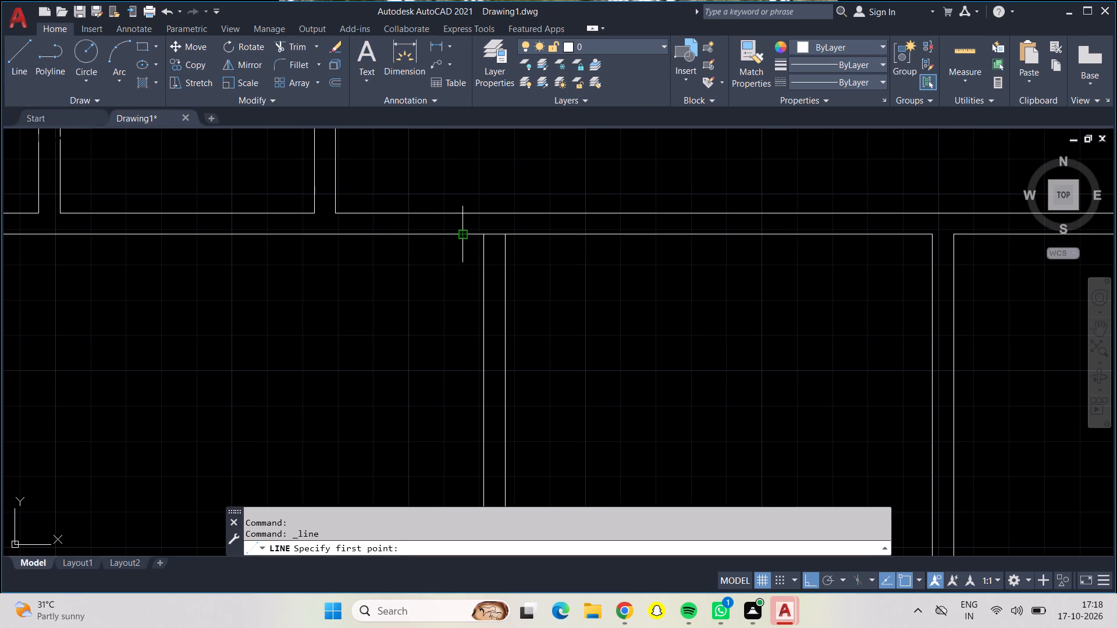
click(460, 236)
click(482, 234)
scroll(472, 240, down, 1)
key(Escape)
Draw a short line closing the gap in the southwest room's south wall line up to the shifted partition.
middle_drag(465, 255, 454, 8)
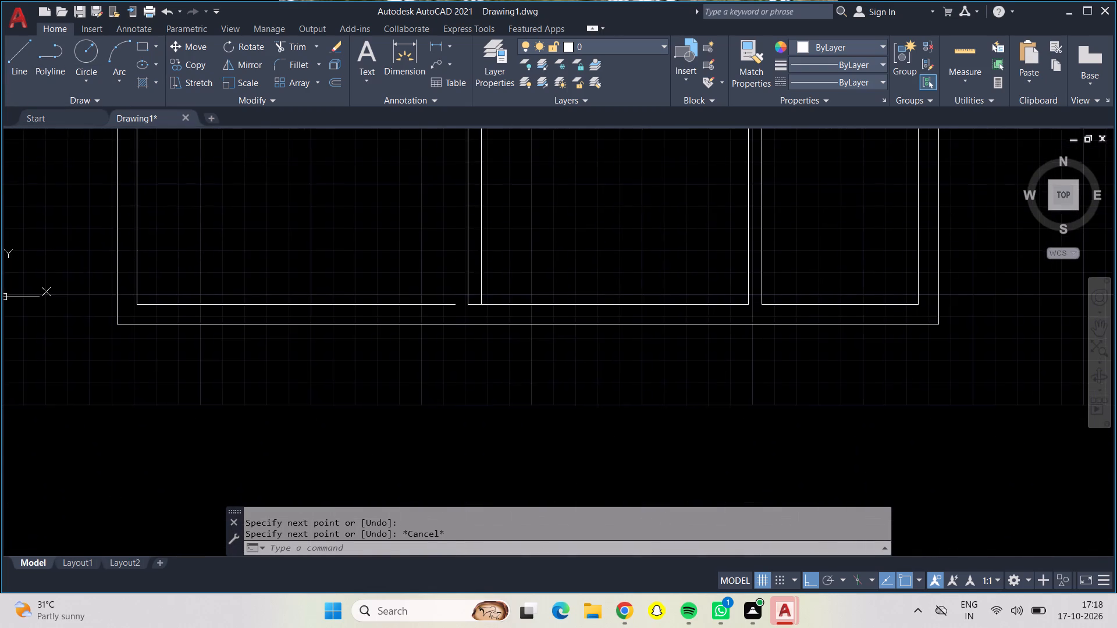
middle_drag(454, 8, 458, 49)
click(19, 62)
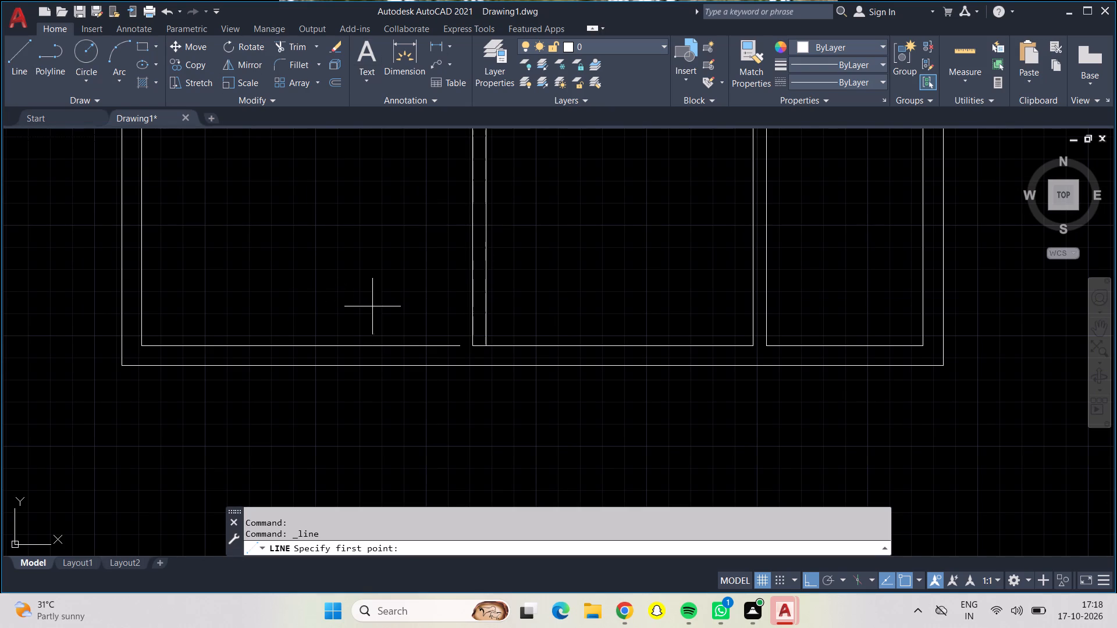
click(461, 343)
click(472, 347)
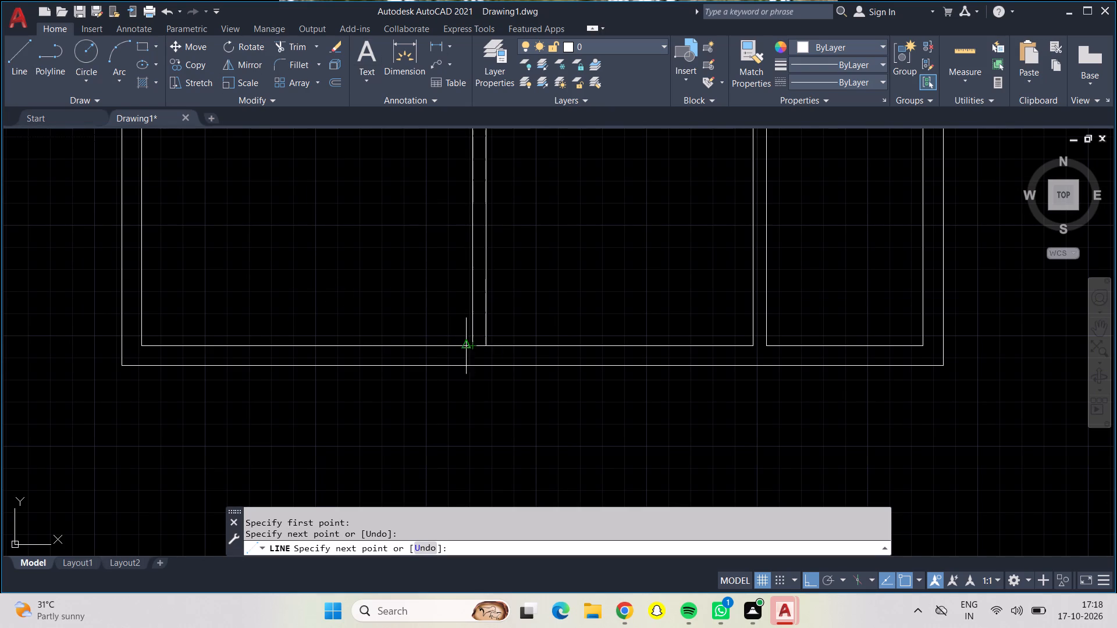
key(grave)
scroll(386, 286, down, 2)
middle_drag(467, 225, 468, 225)
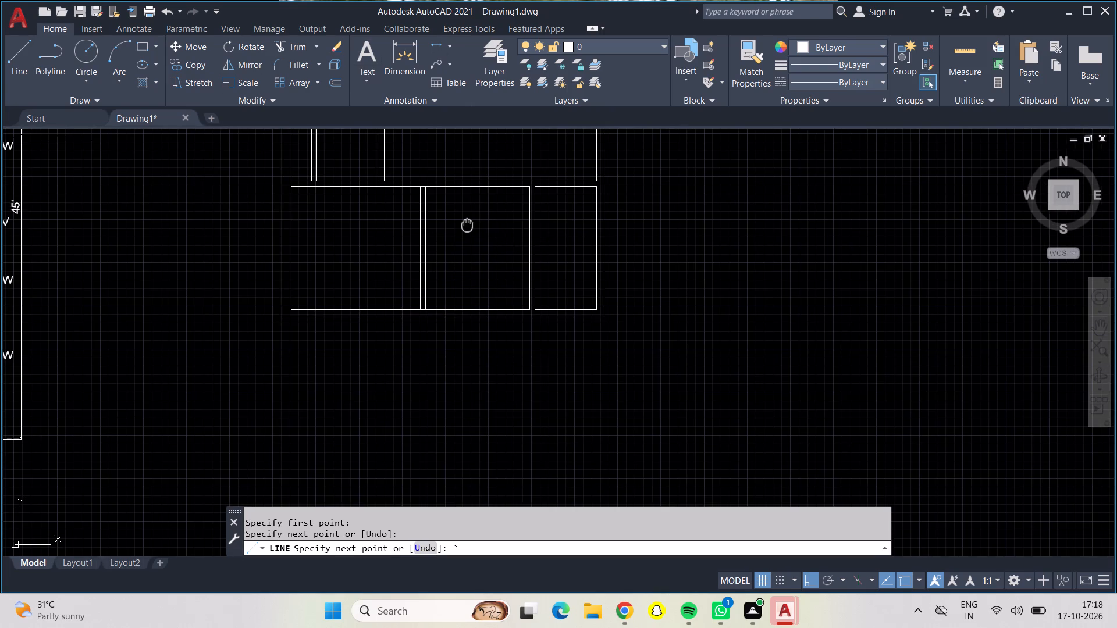
middle_drag(468, 225, 483, 251)
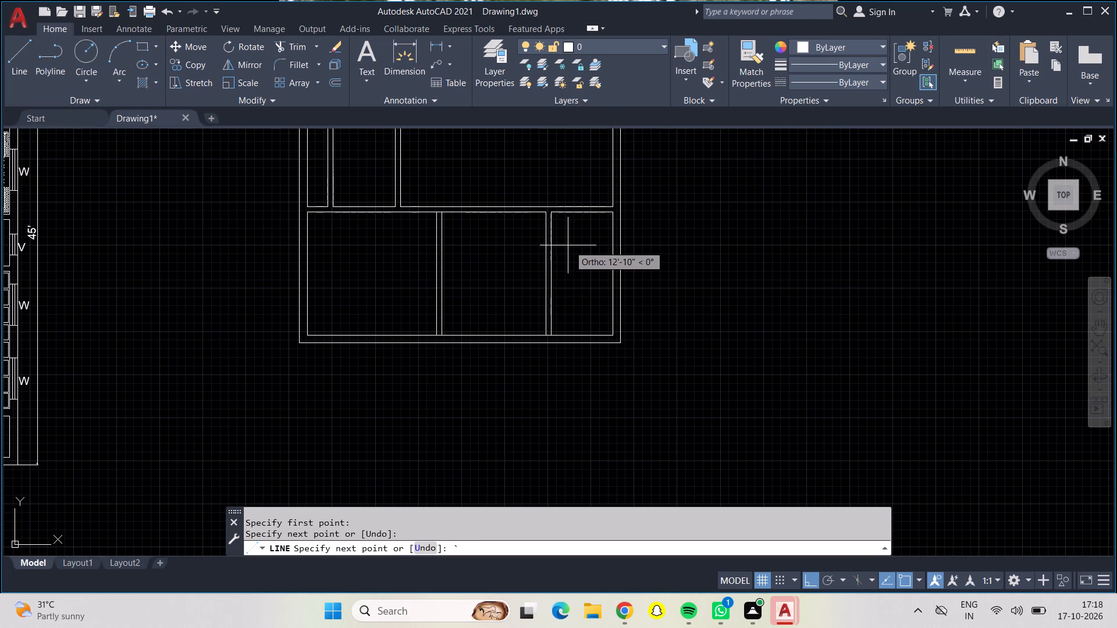
key(Escape)
Examine the room layout and partitions in the north and middle rows of the new plan.
scroll(574, 255, up, 1)
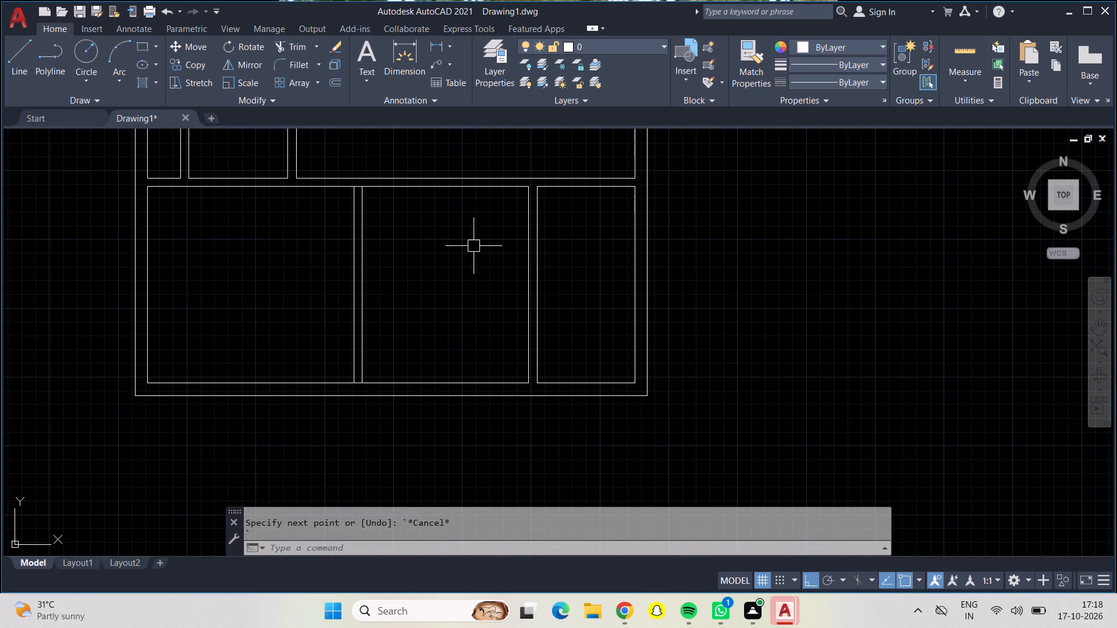
middle_drag(474, 246, 575, 352)
middle_drag(493, 201, 530, 298)
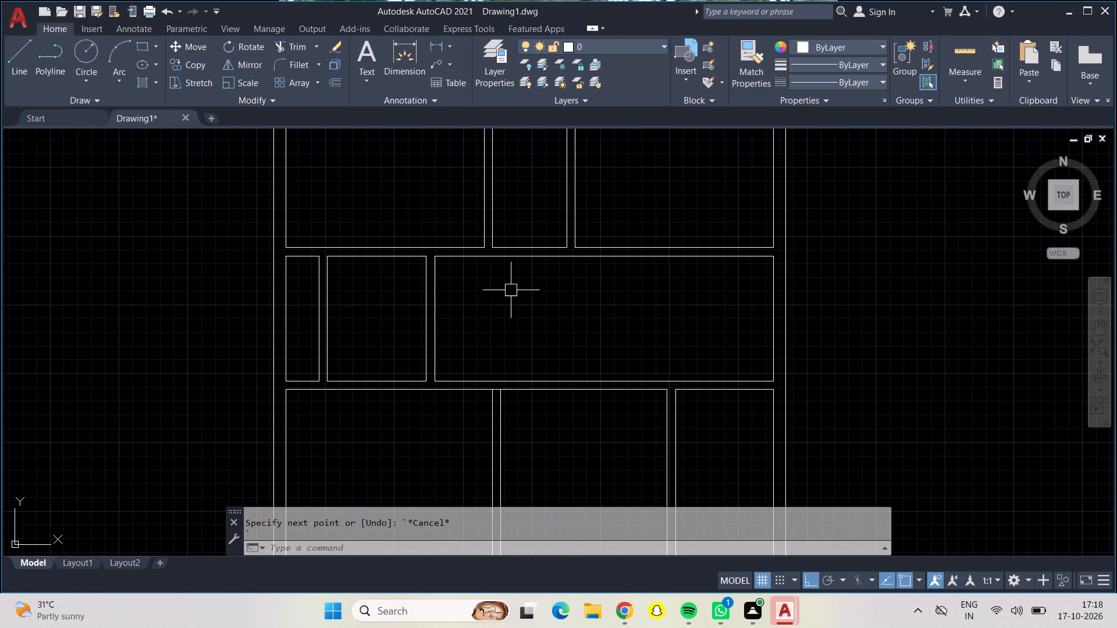
middle_drag(429, 170, 443, 234)
scroll(462, 299, down, 1)
scroll(462, 300, up, 1)
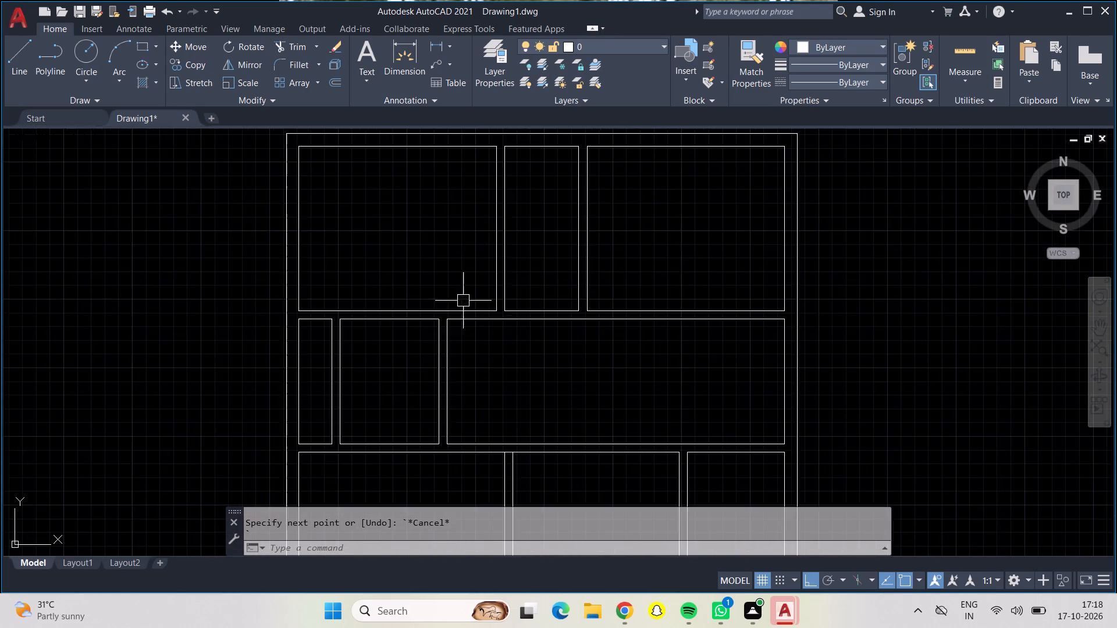
scroll(478, 312, down, 1)
scroll(478, 312, up, 5)
scroll(467, 249, down, 2)
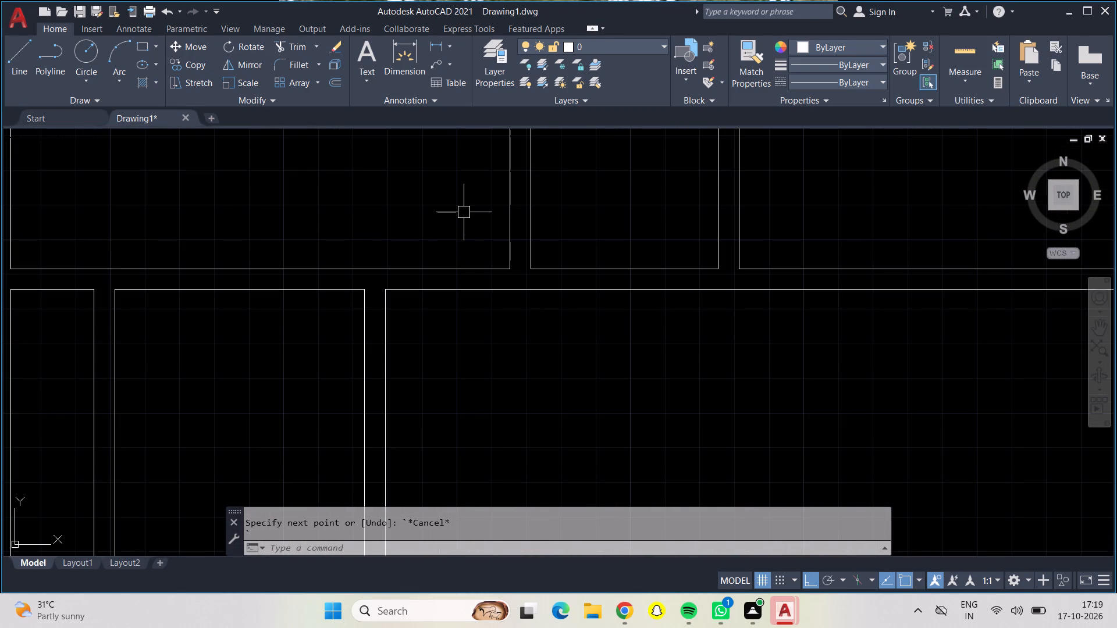
middle_drag(463, 212, 493, 332)
scroll(524, 316, down, 1)
scroll(532, 319, up, 1)
scroll(614, 315, down, 1)
scroll(618, 314, up, 1)
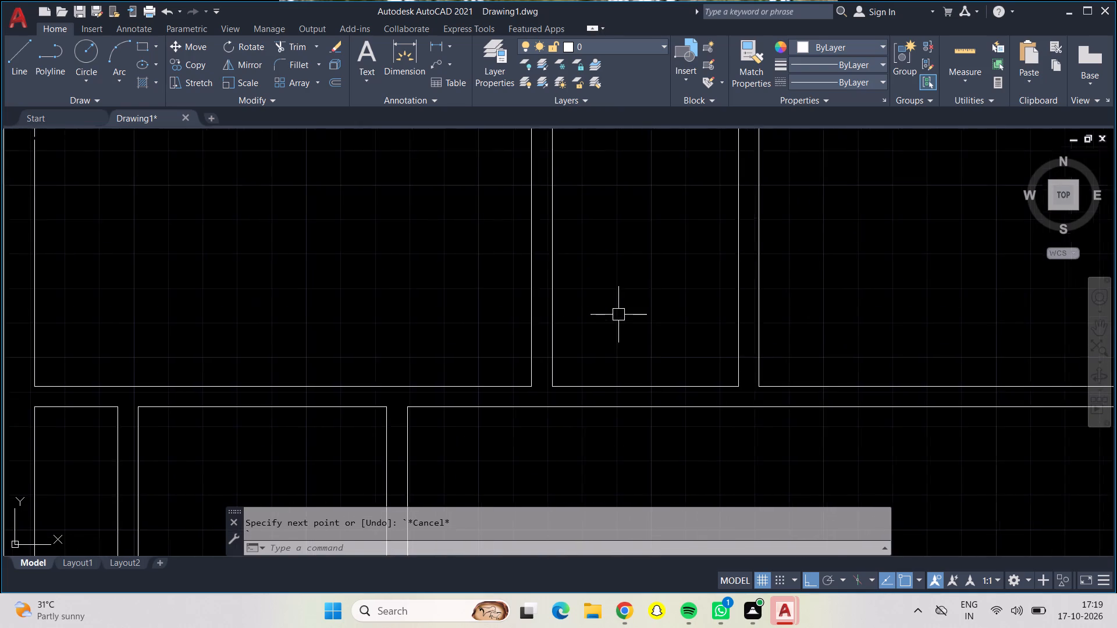
scroll(618, 315, down, 3)
scroll(624, 297, up, 1)
scroll(624, 297, down, 1)
scroll(625, 297, up, 1)
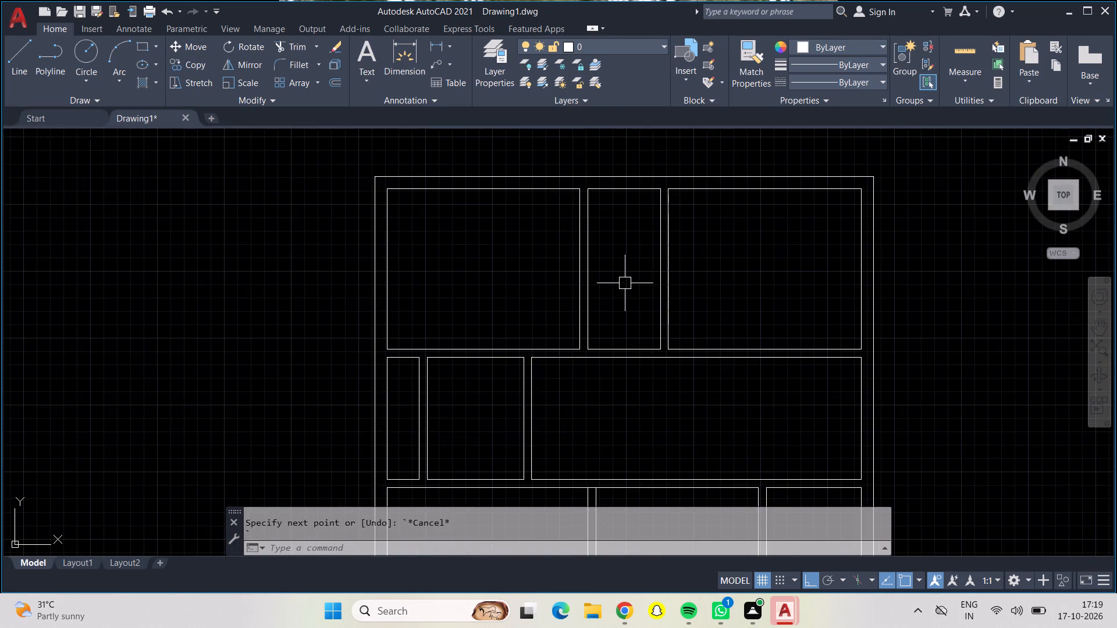
Offset the north wall line of the narrow middle room in the north row 7' southward.
scroll(625, 283, up, 1)
key(Escape)
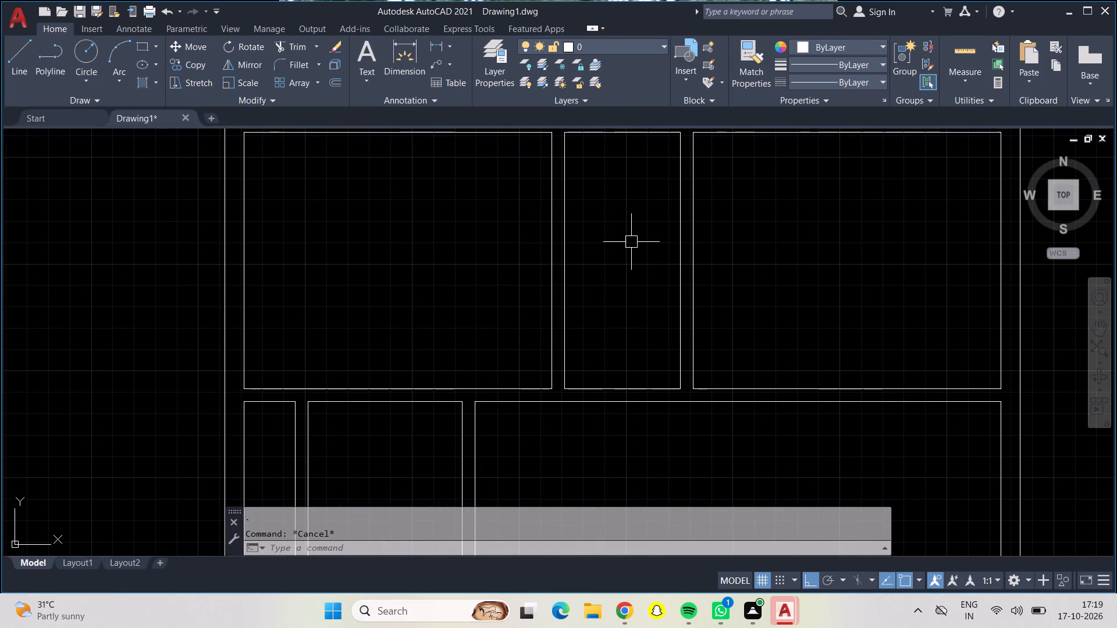
key(o)
key(Return)
text(7")
key(BackSpace)
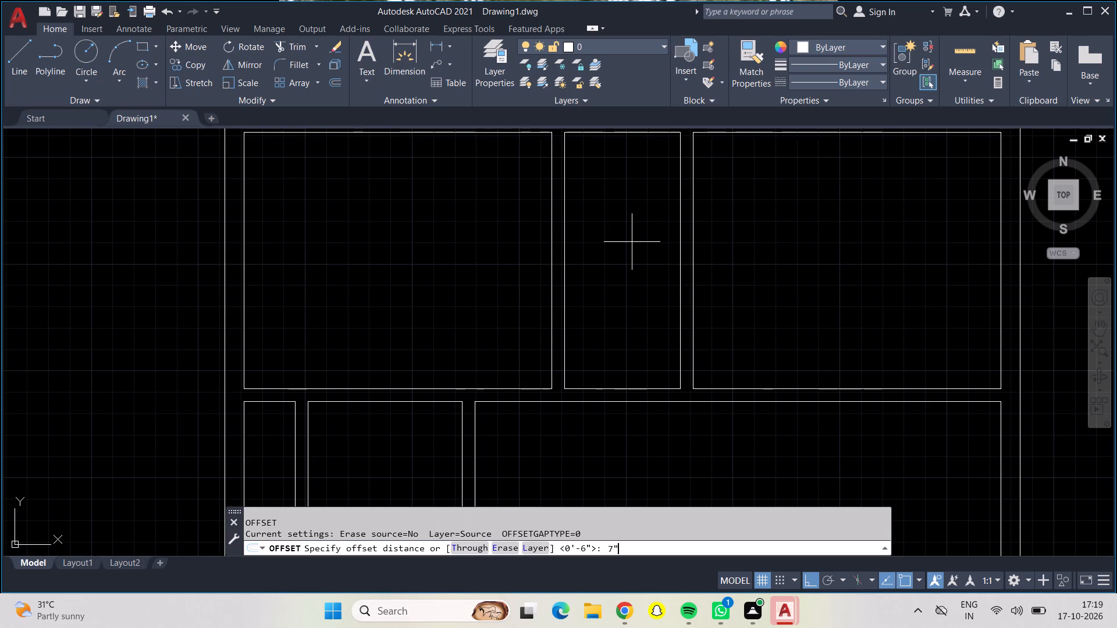
key(apostrophe)
key(Return)
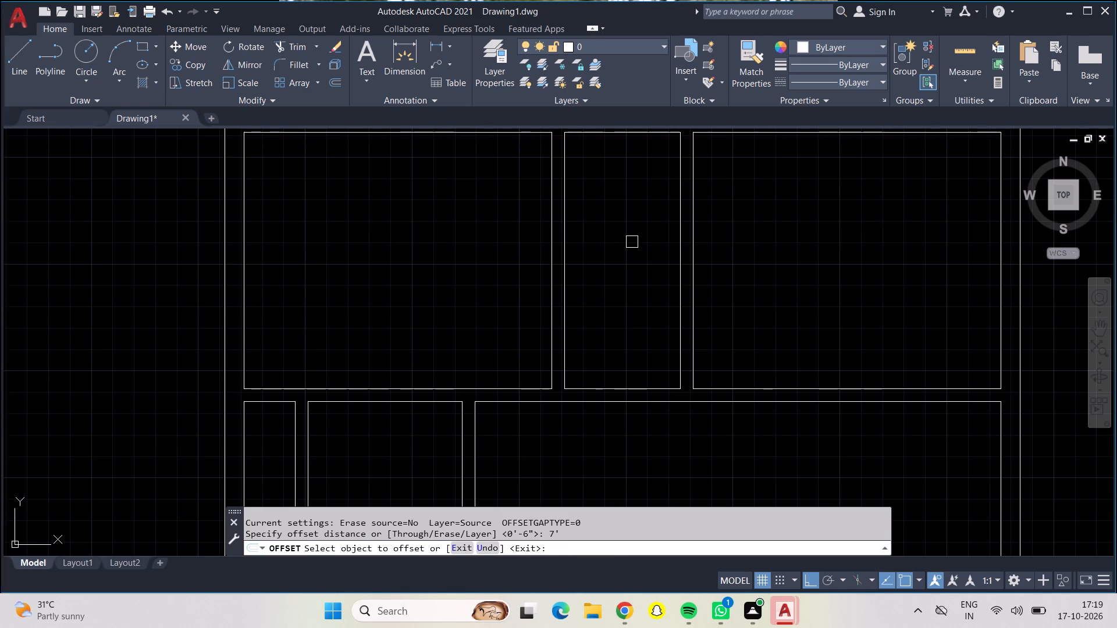
middle_drag(629, 238, 644, 253)
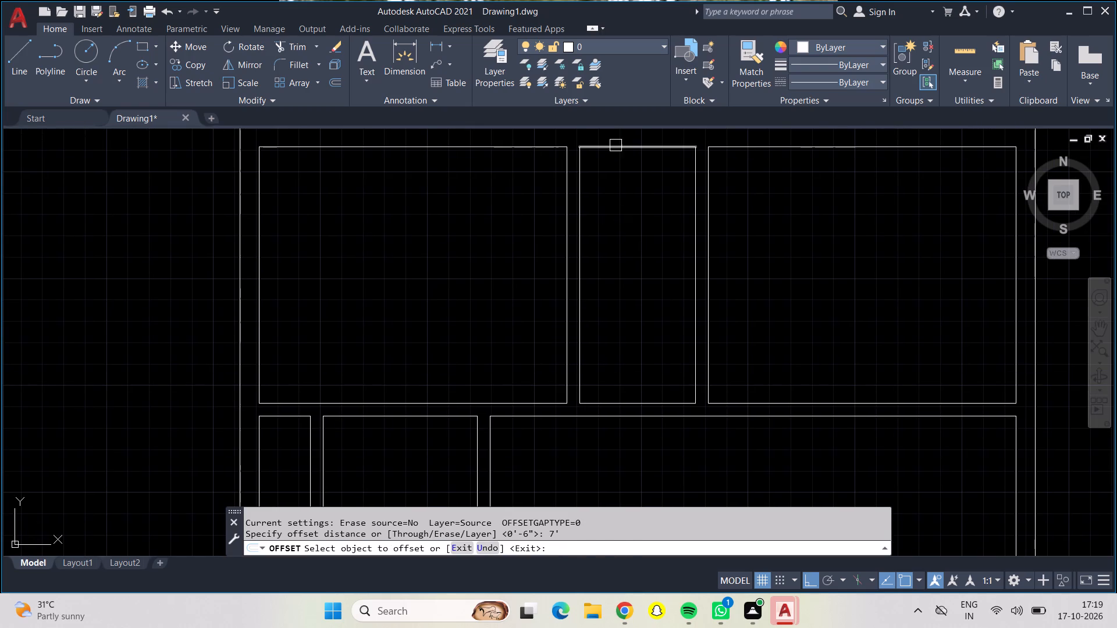
click(616, 145)
click(629, 224)
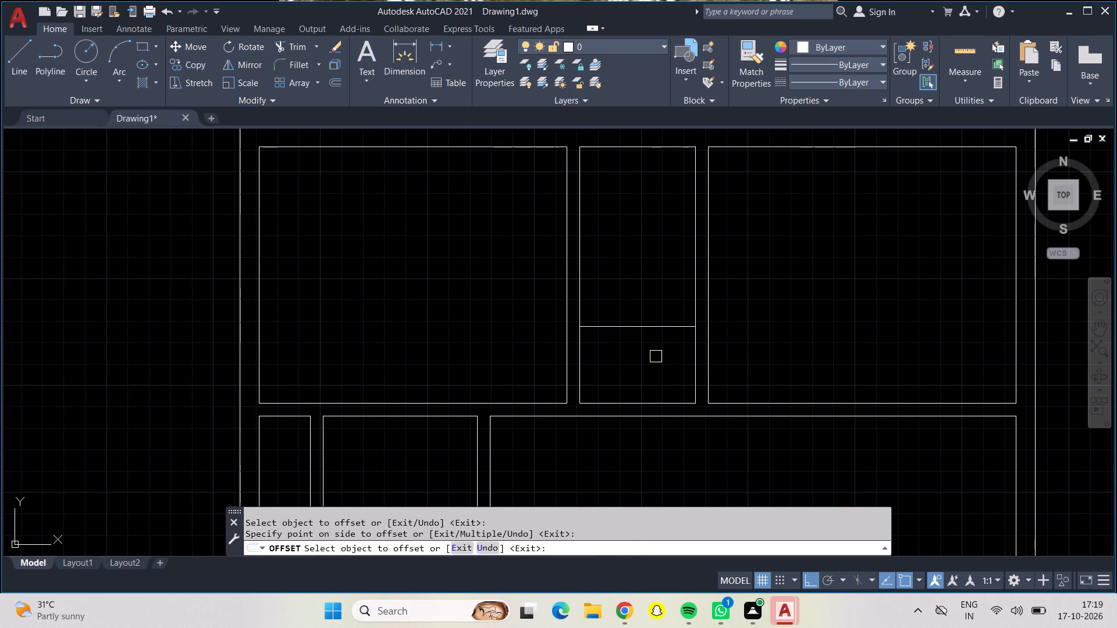
middle_drag(656, 356, 639, 301)
key(Escape)
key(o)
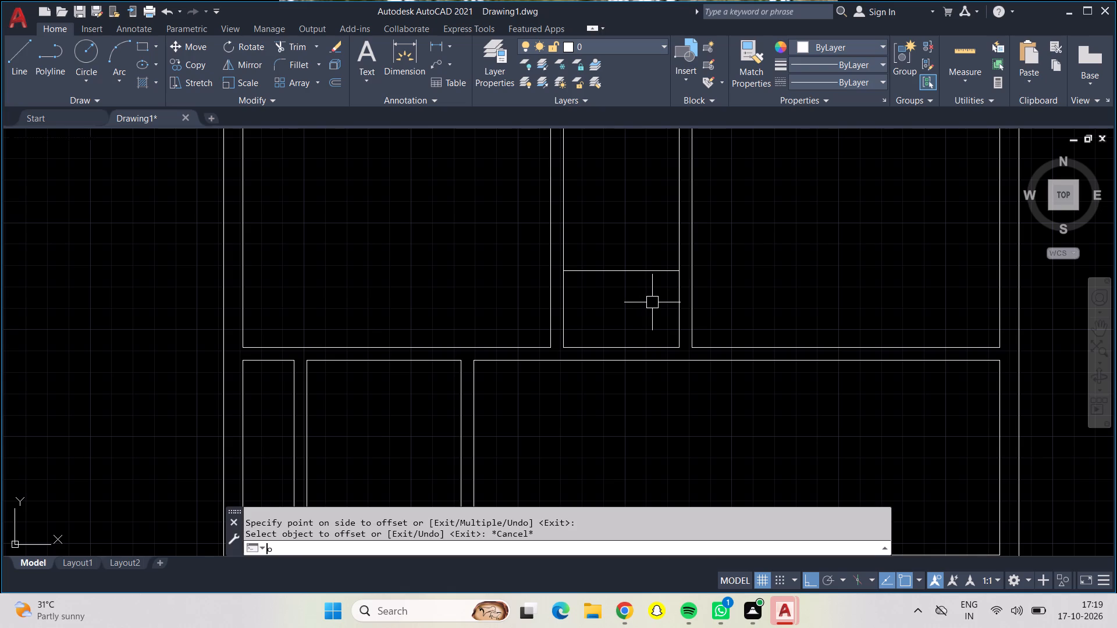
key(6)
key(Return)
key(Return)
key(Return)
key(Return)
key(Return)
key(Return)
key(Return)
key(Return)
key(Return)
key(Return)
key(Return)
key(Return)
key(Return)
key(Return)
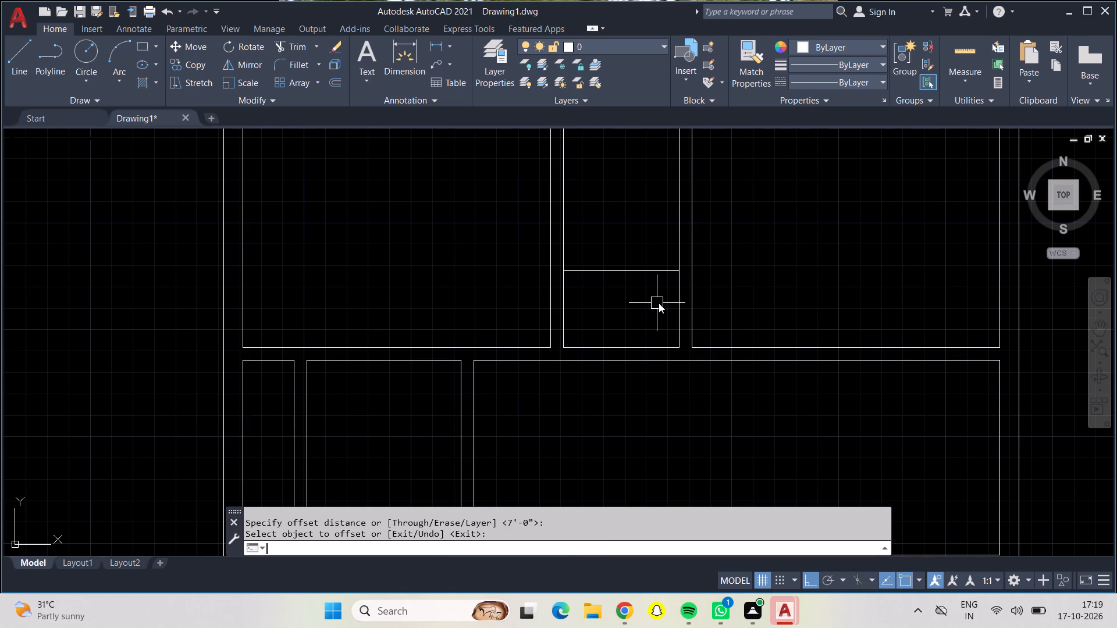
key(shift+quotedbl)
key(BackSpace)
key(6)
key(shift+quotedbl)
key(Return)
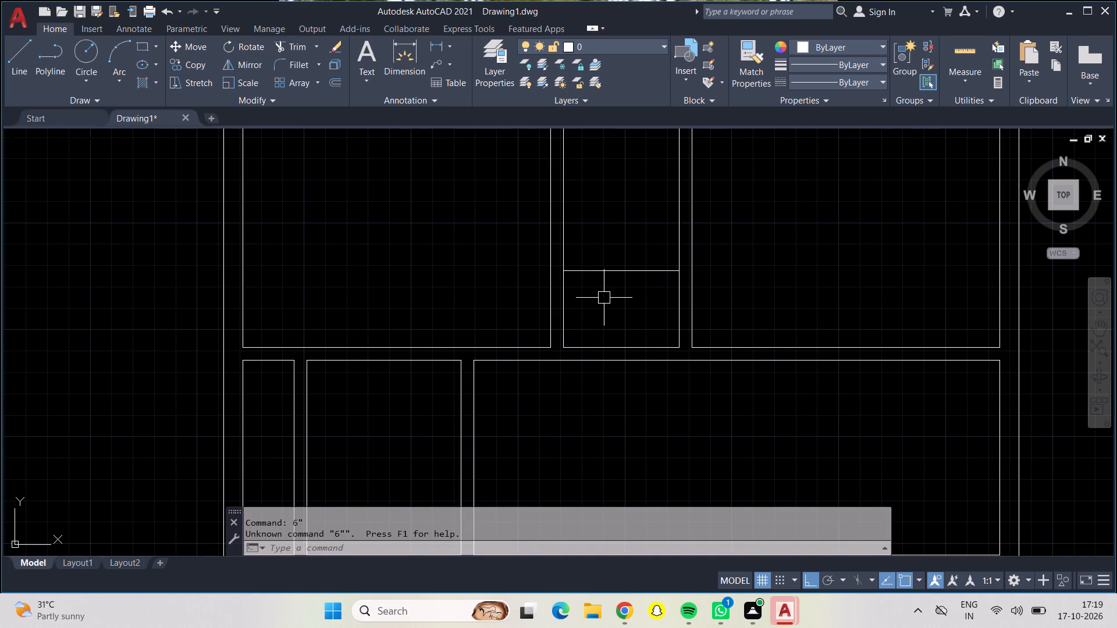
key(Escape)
Offset the new cross line in the narrow north room 6" southward to form a partition.
key(o)
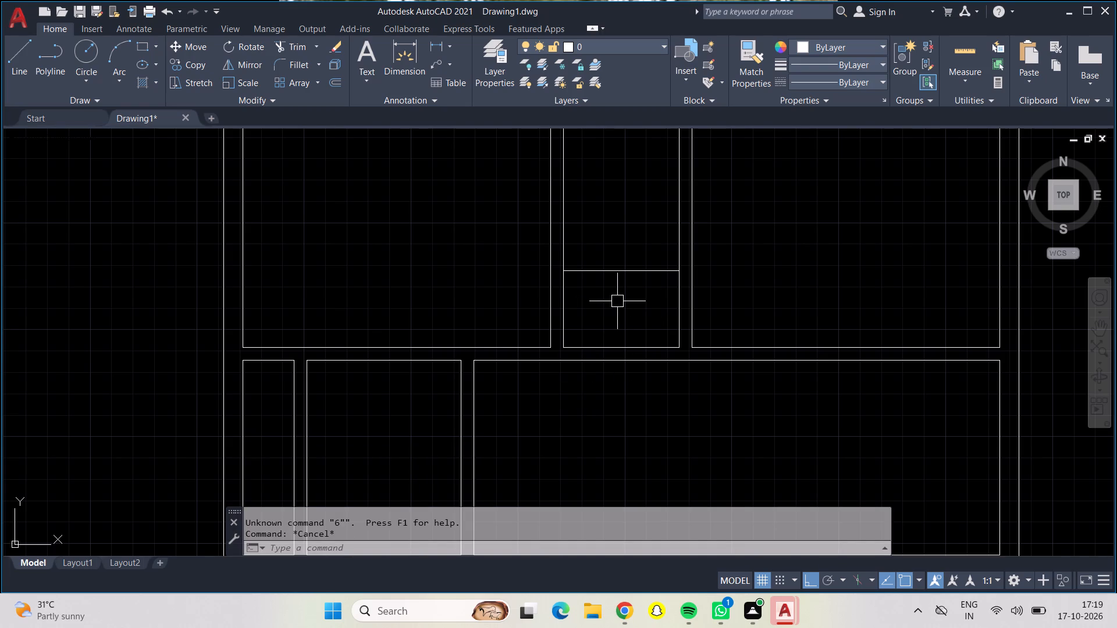
key(Return)
text(6")
key(Return)
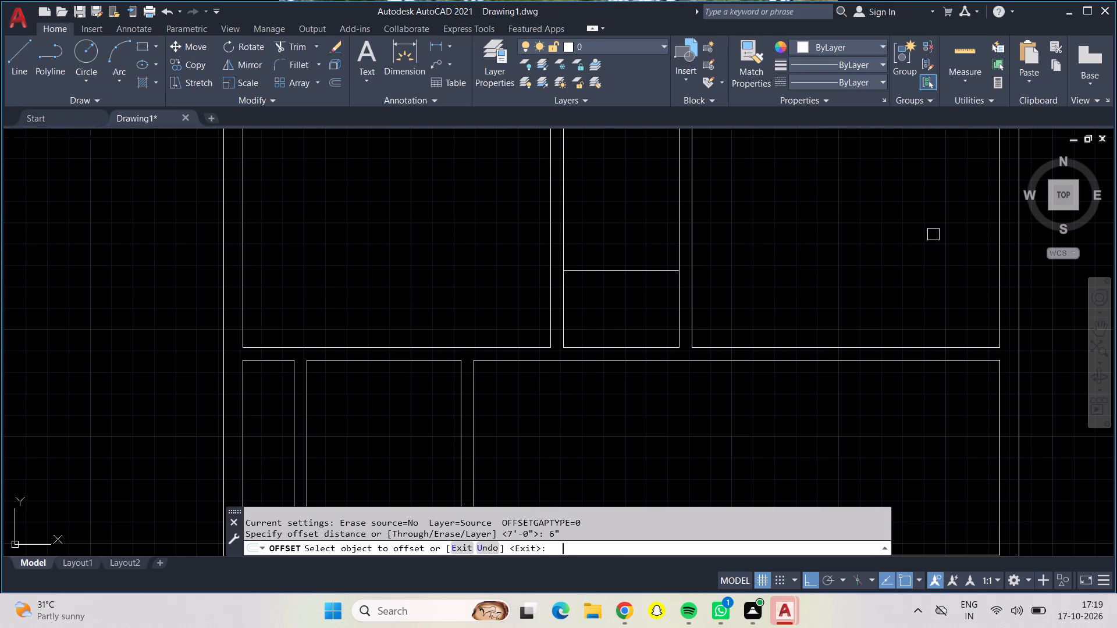
click(616, 272)
click(634, 296)
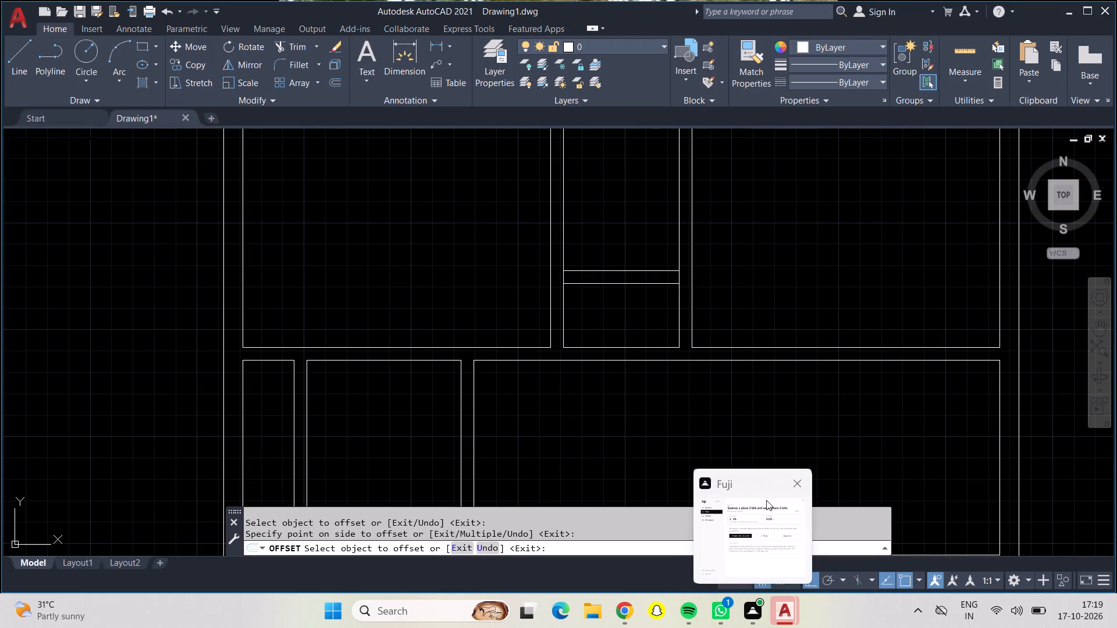
Draw connected lines from the northwest room's southeast corner south across the wall thickness, 6" west, and back north to that room's south wall line.
scroll(565, 324, down, 1)
scroll(504, 283, down, 1)
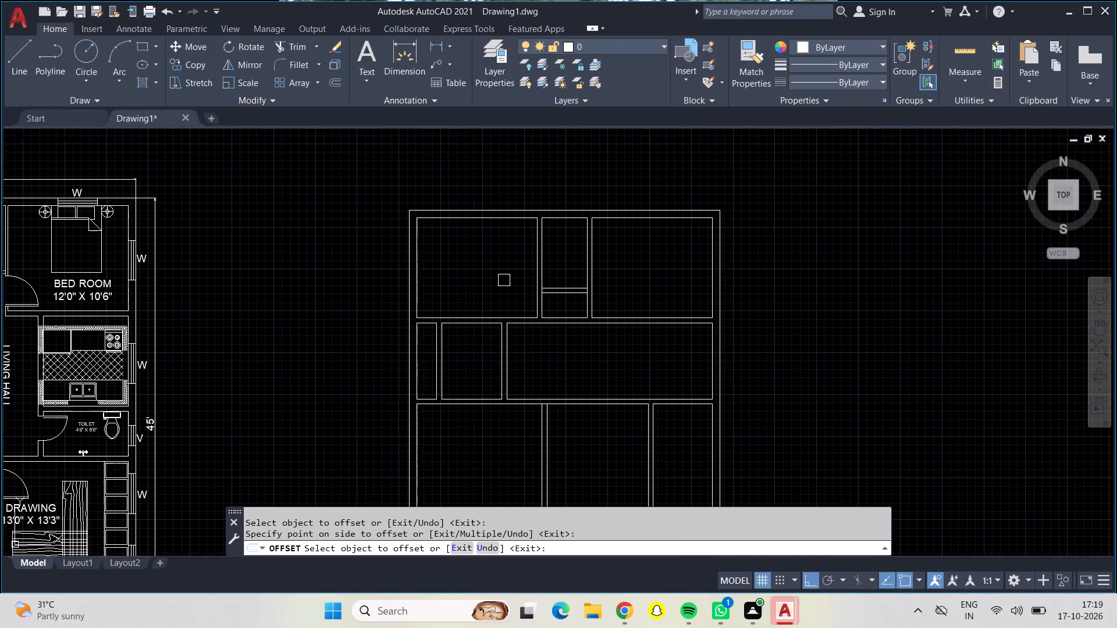
middle_drag(504, 280, 504, 272)
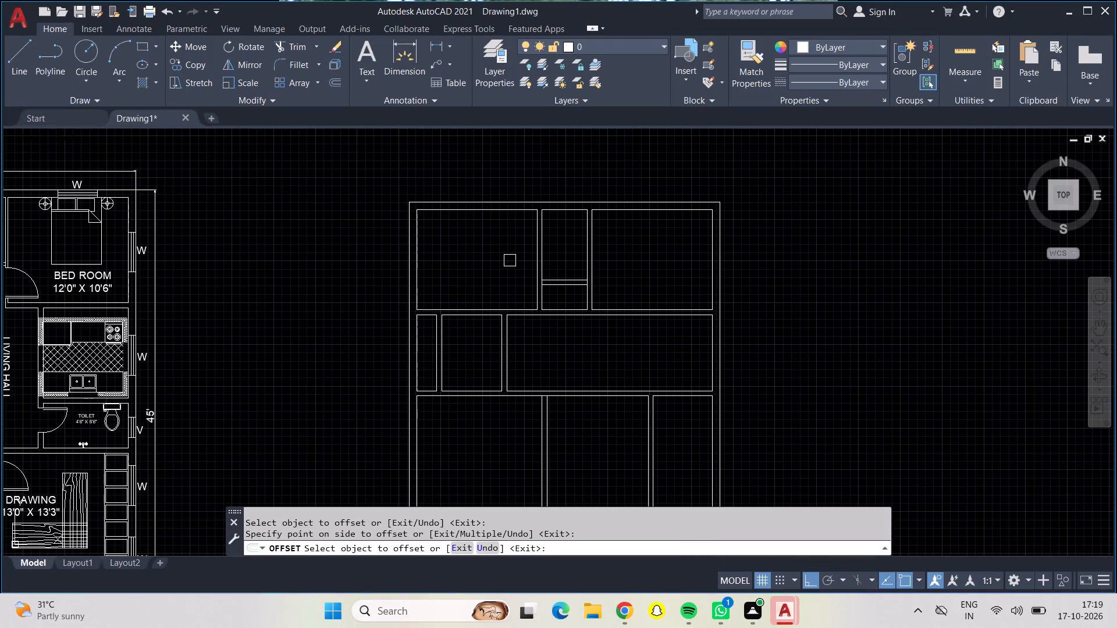
middle_drag(510, 261, 506, 224)
scroll(506, 224, up, 5)
scroll(506, 226, down, 1)
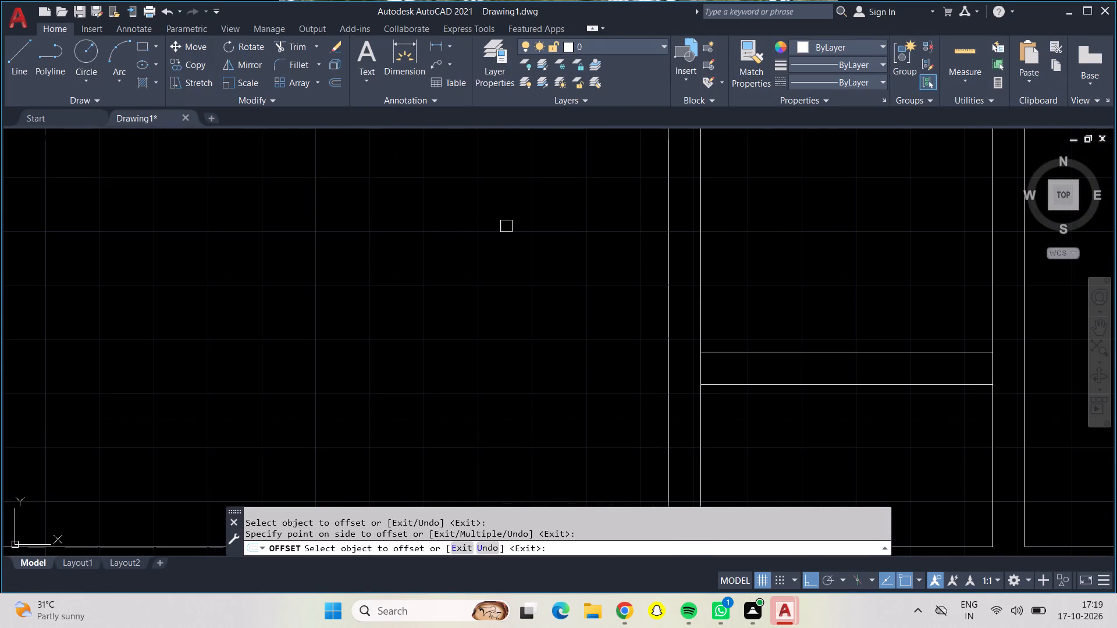
scroll(506, 226, down, 2)
middle_drag(506, 226, 431, 176)
scroll(463, 286, up, 1)
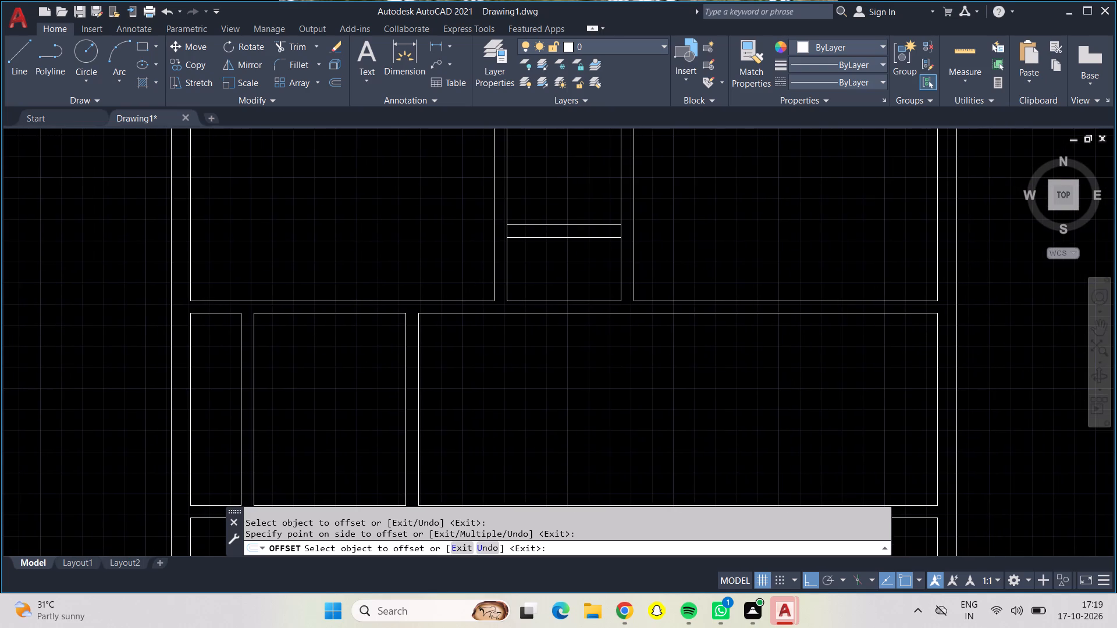
scroll(463, 286, up, 1)
scroll(393, 193, down, 1)
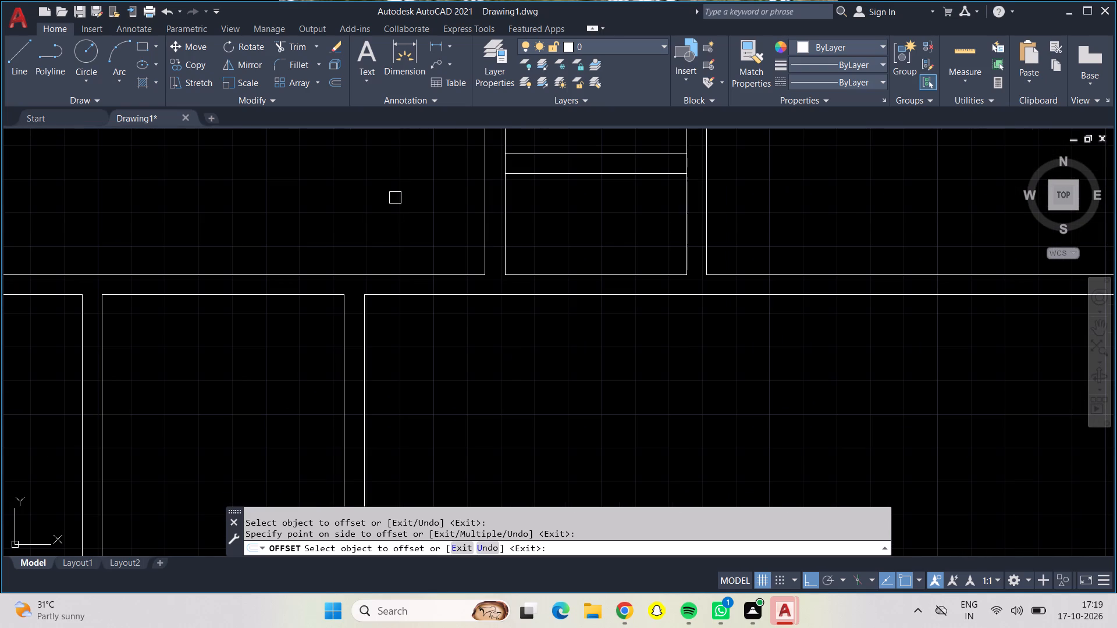
key(Escape)
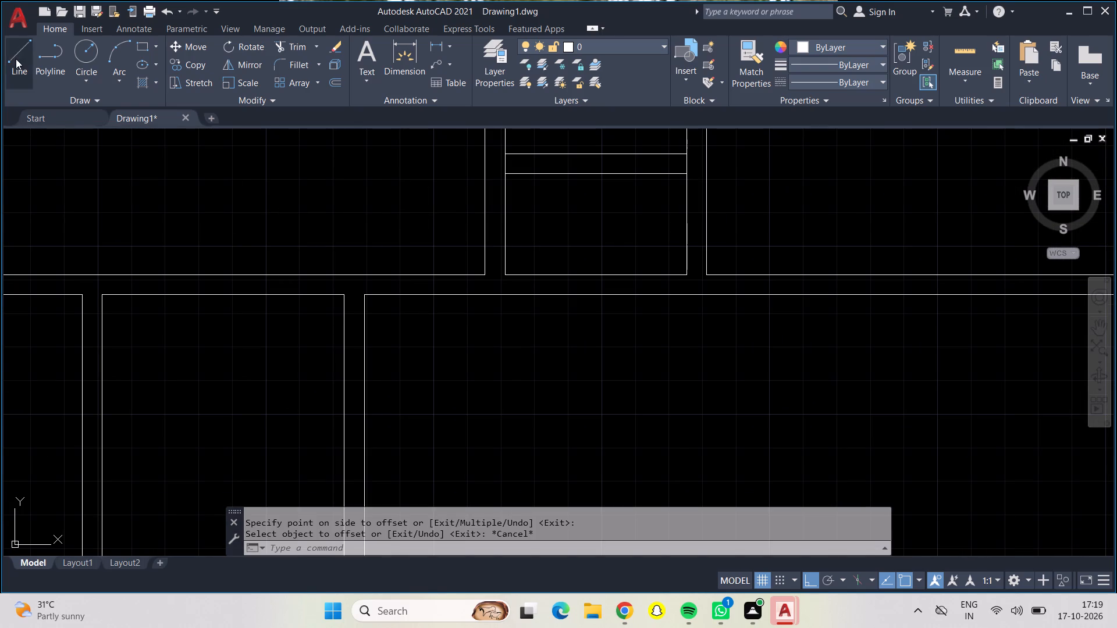
click(16, 59)
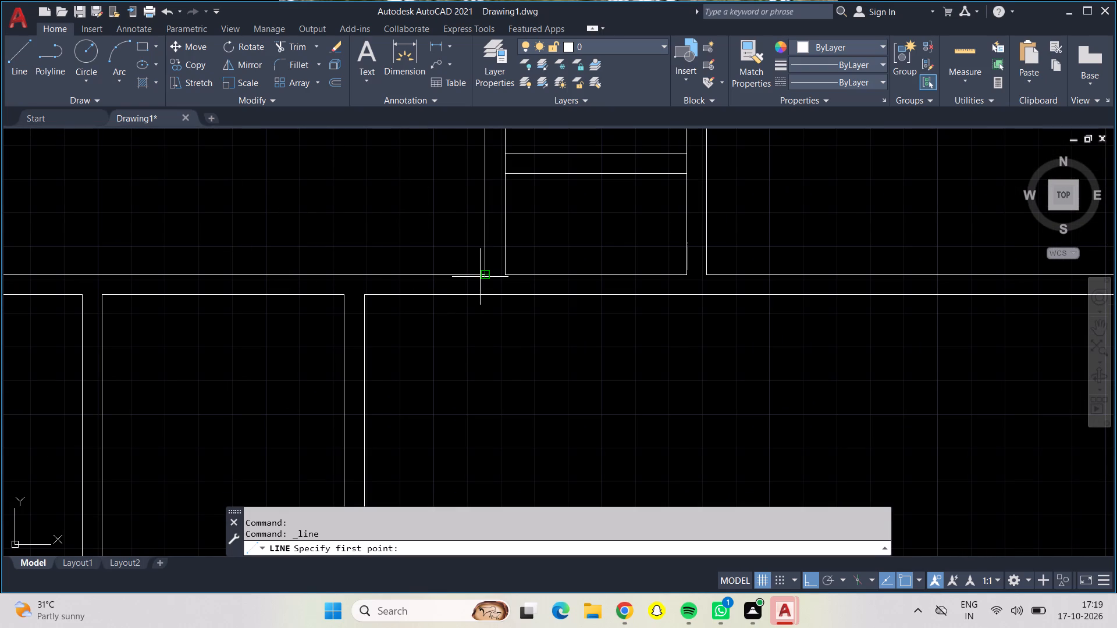
click(489, 276)
click(482, 290)
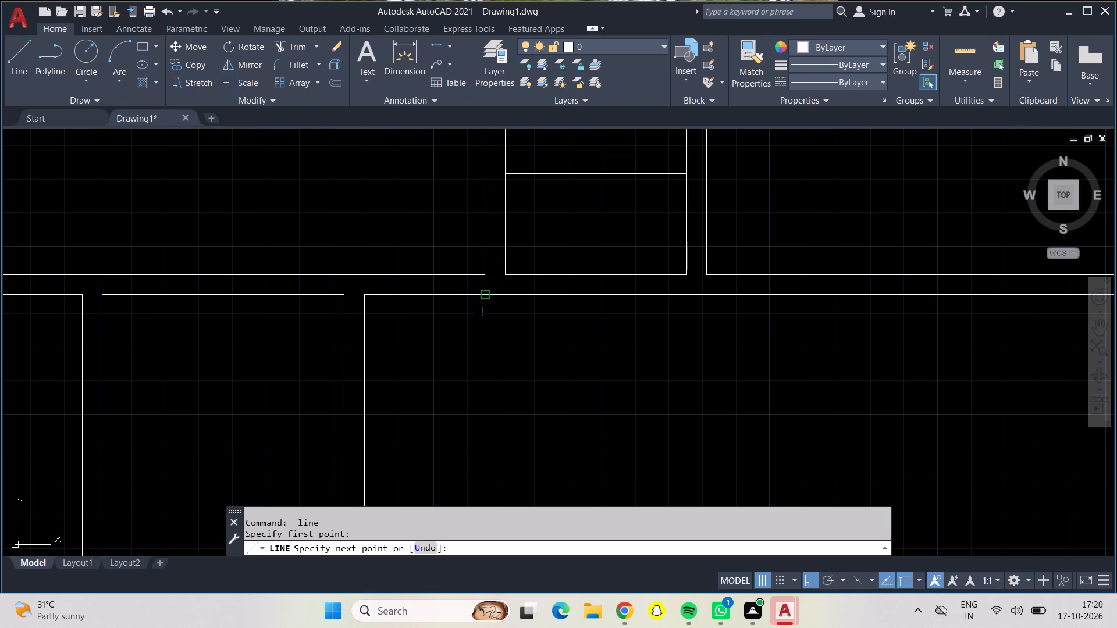
click(485, 294)
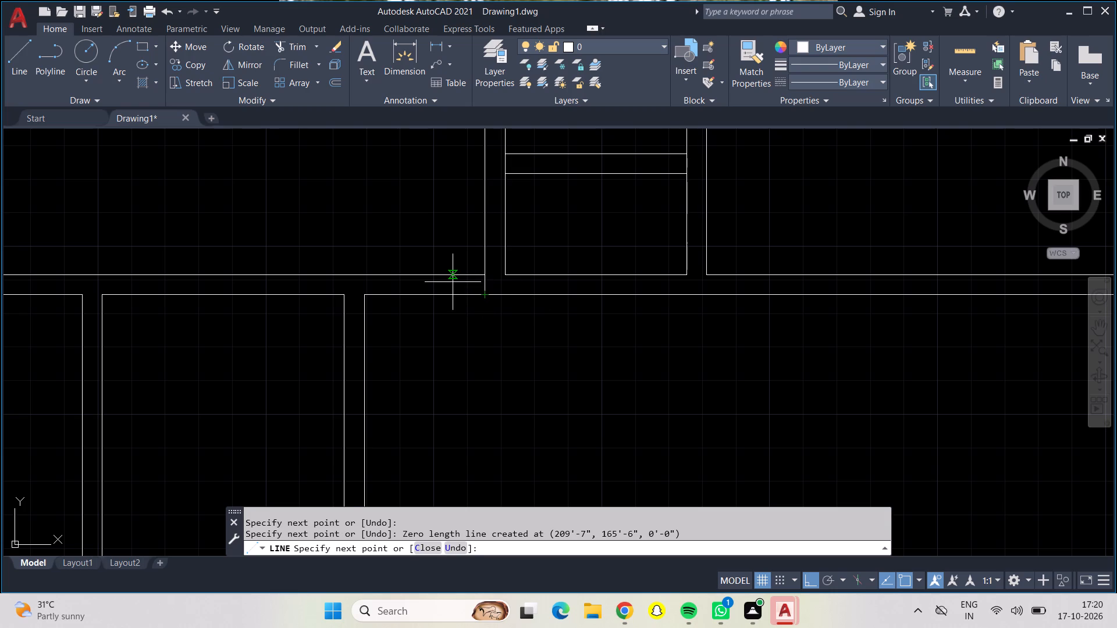
key(6)
key(shift+quotedbl)
key(Return)
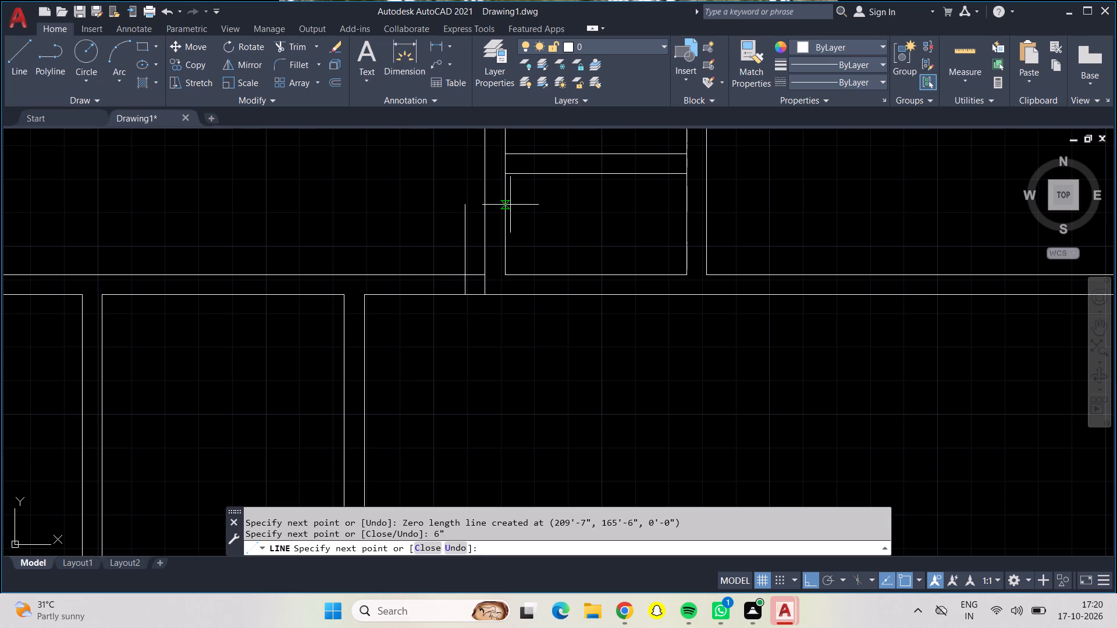
click(459, 271)
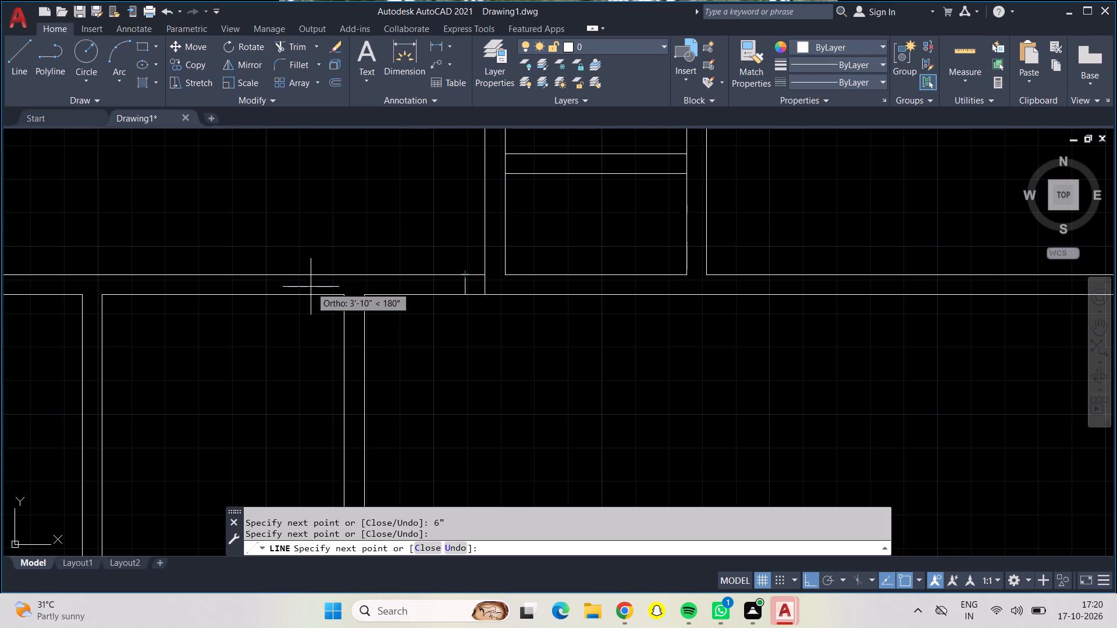
key(Escape)
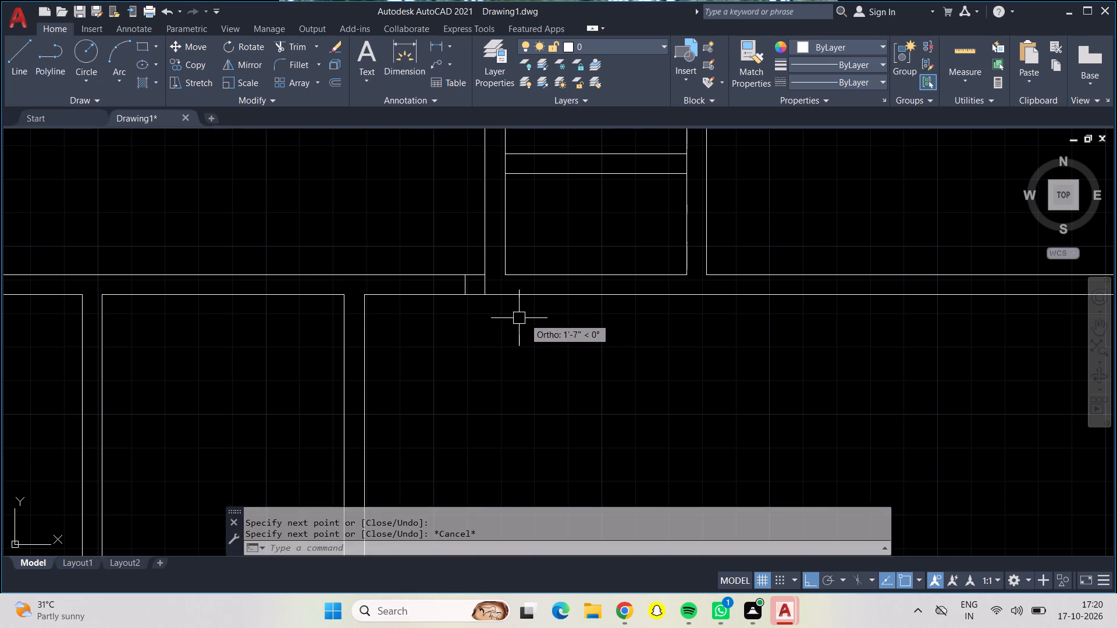
Draw a short line closing the gap in the north wall line between the two westernmost middle-row rooms.
scroll(508, 336, down, 2)
middle_drag(496, 361, 522, 211)
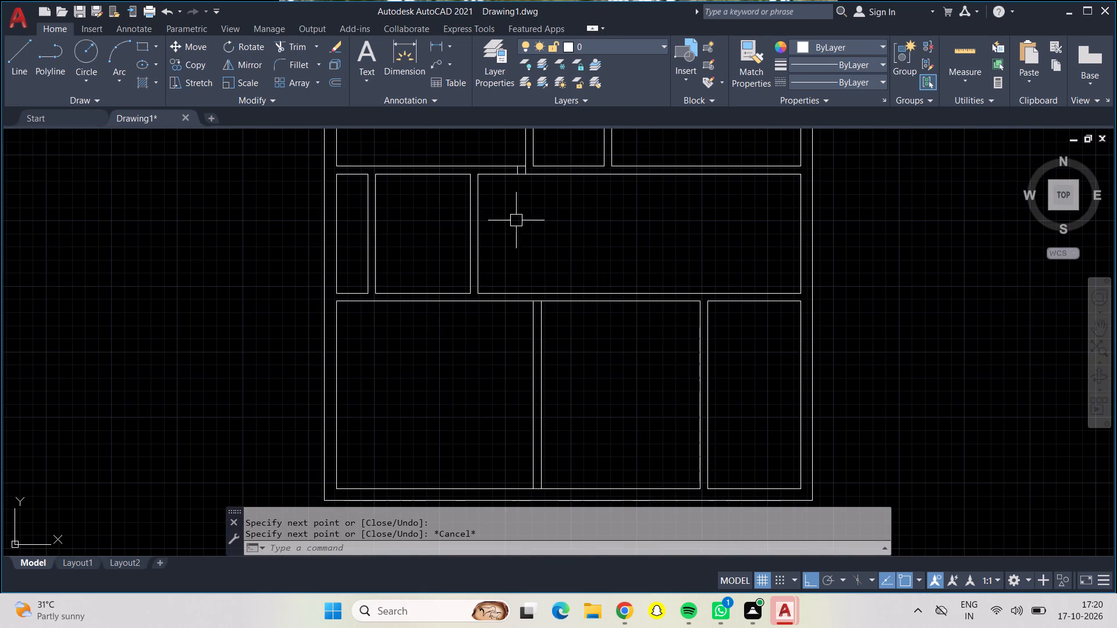
click(366, 223)
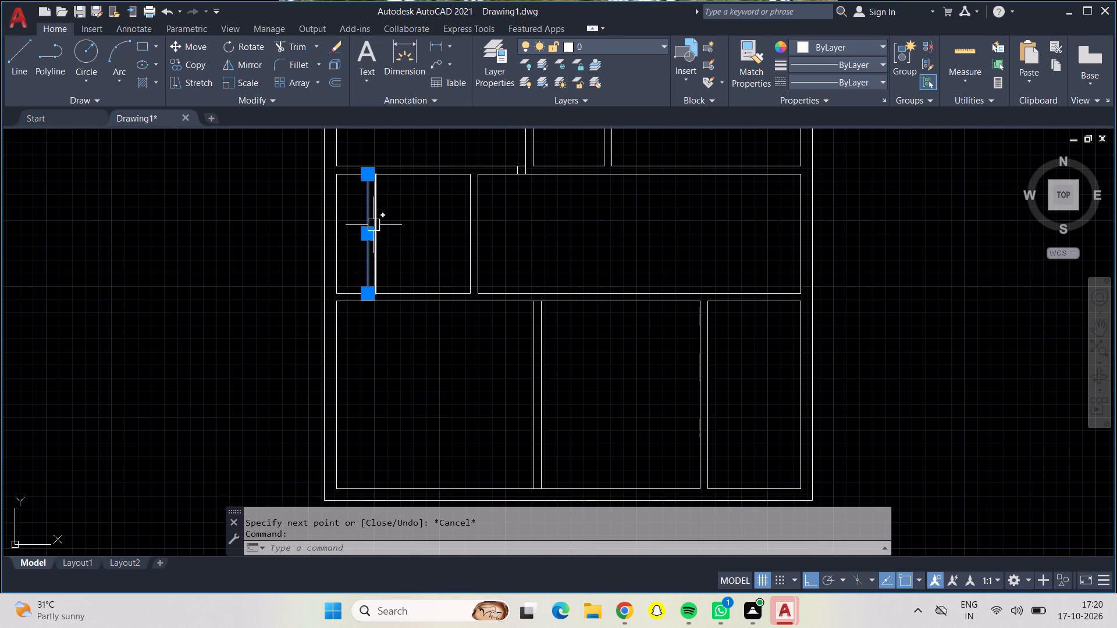
key(Escape)
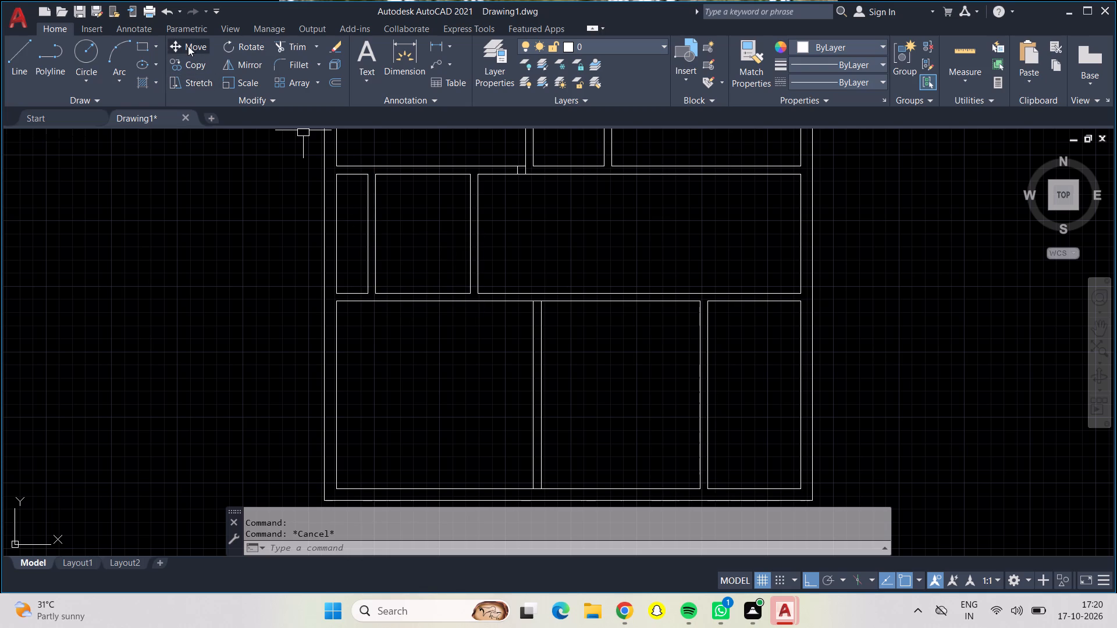
click(24, 52)
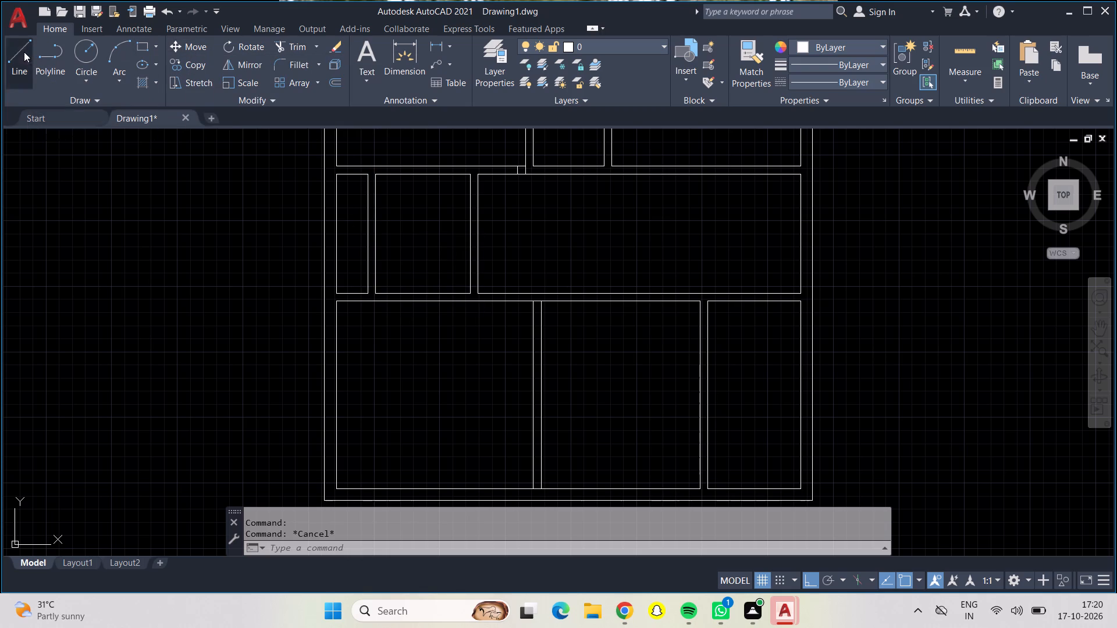
click(366, 176)
click(376, 176)
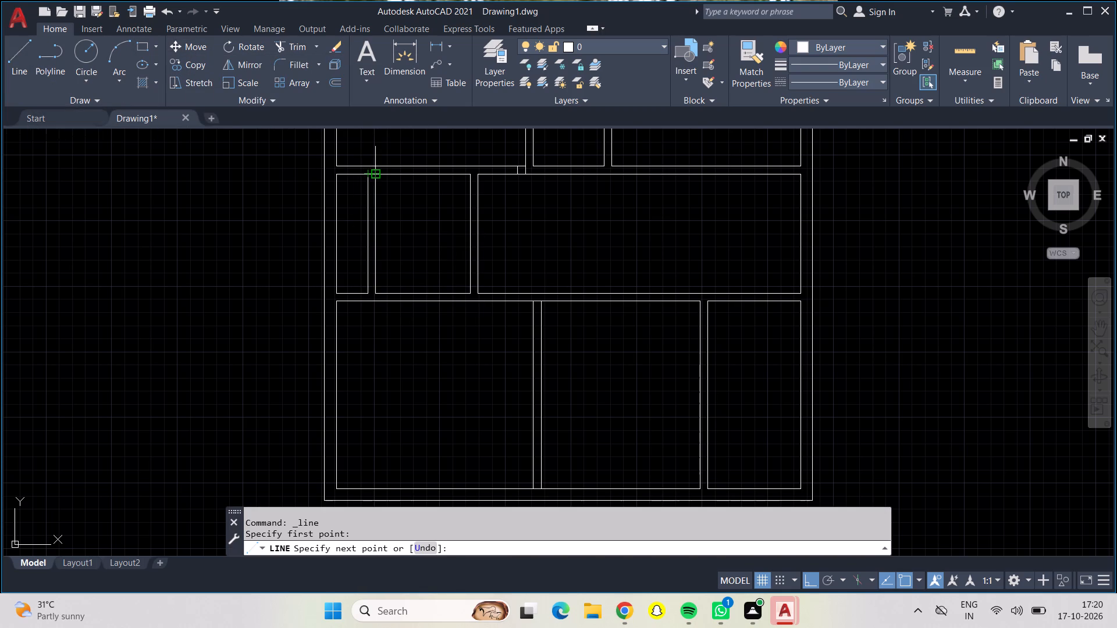
key(Escape)
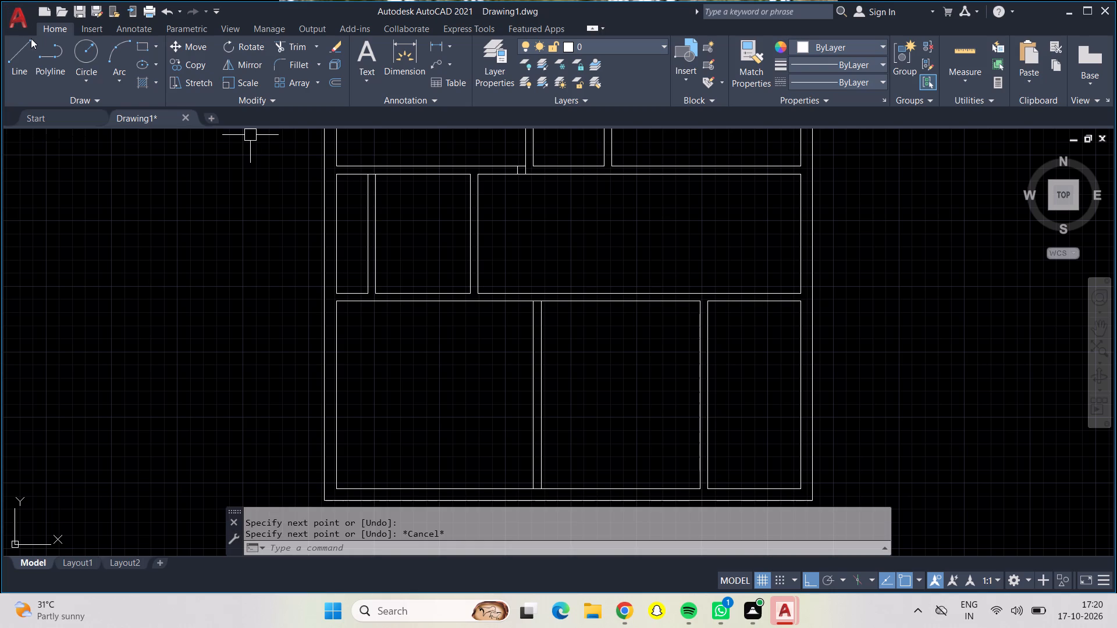
Draw a short line closing the gap in the south wall line between the two westernmost middle-row rooms.
click(31, 40)
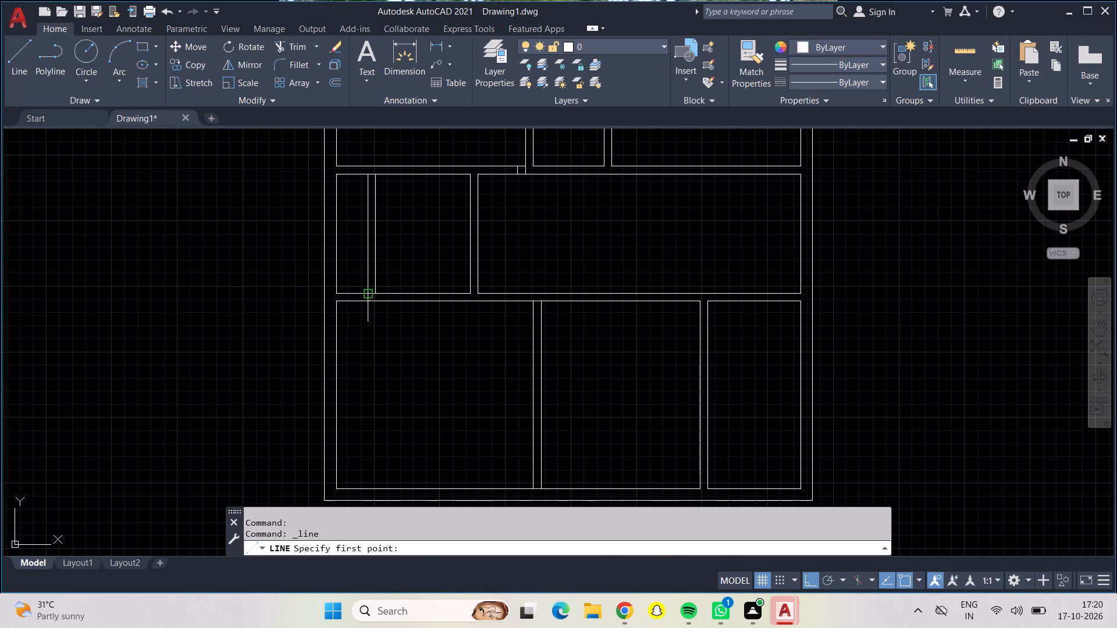
click(364, 293)
click(378, 291)
key(Escape)
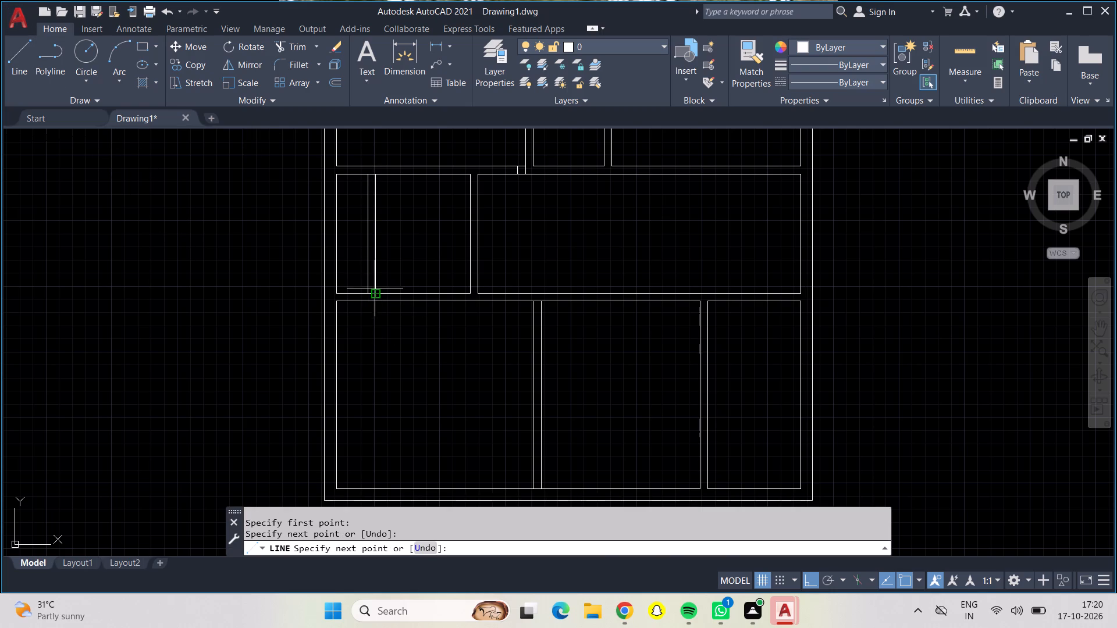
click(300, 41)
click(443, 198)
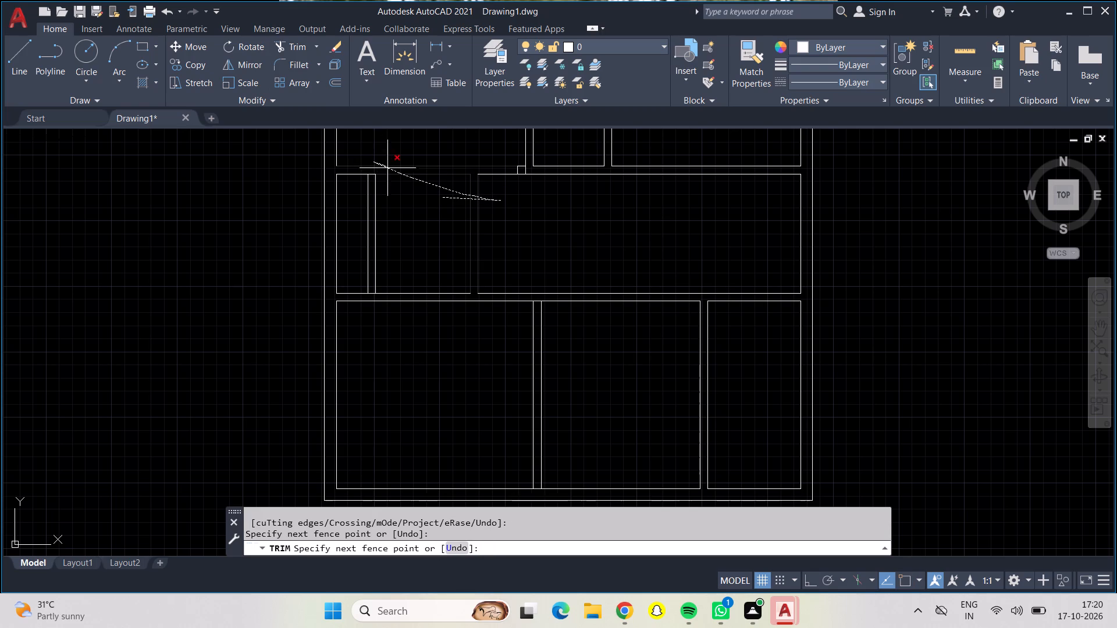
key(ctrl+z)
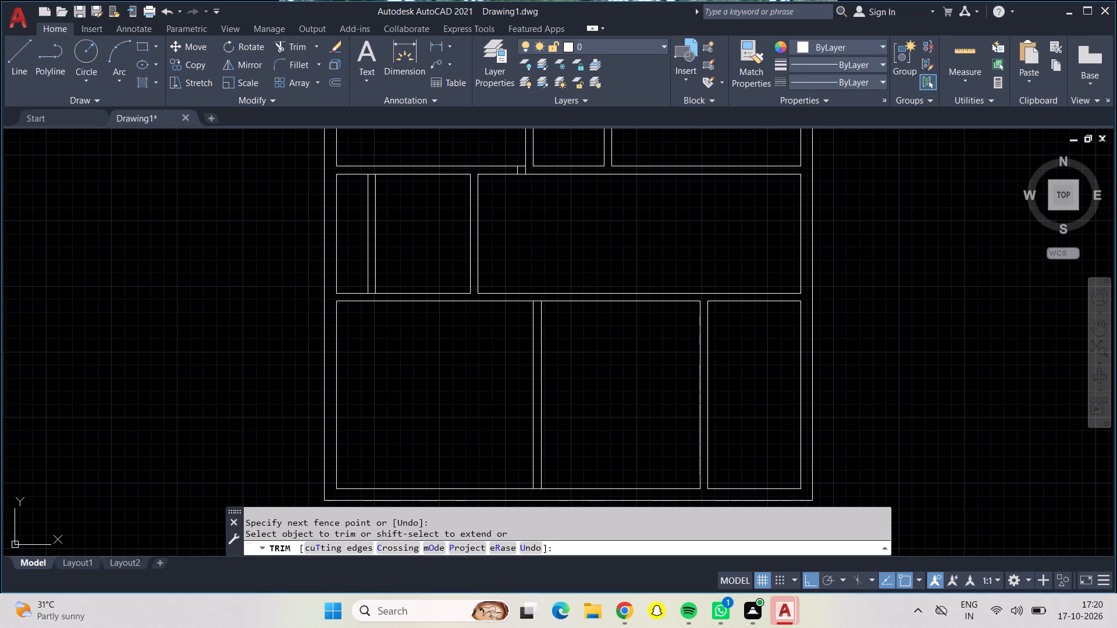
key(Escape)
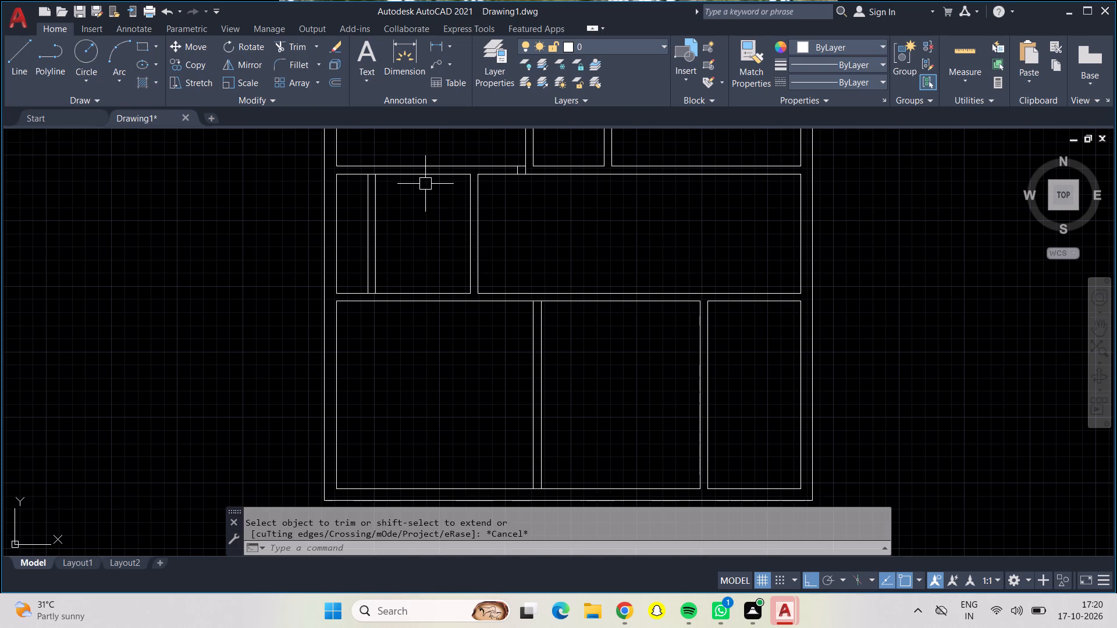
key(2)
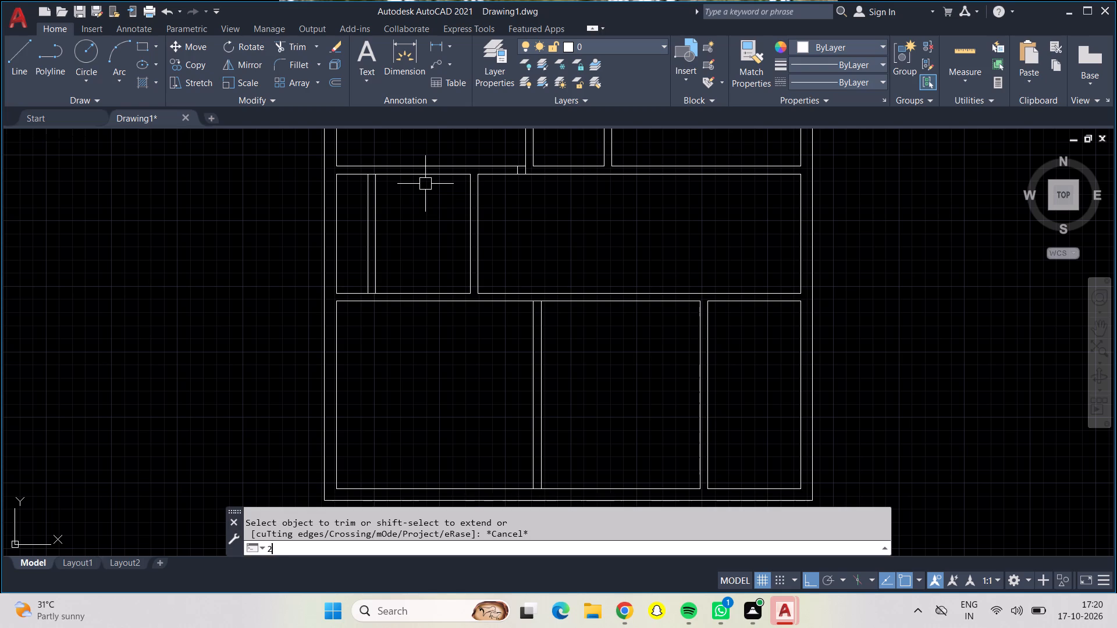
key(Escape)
Copy the kitchen block from the finished house plan into the west end of the new plan's middle row, with Ortho off.
scroll(266, 198, down, 2)
click(94, 202)
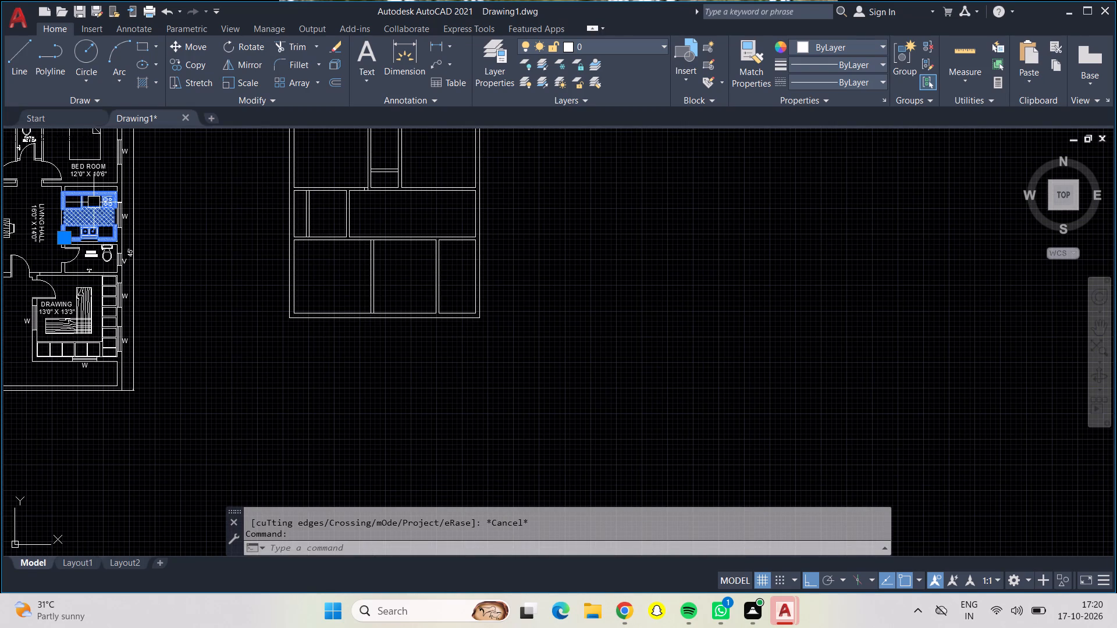
click(182, 57)
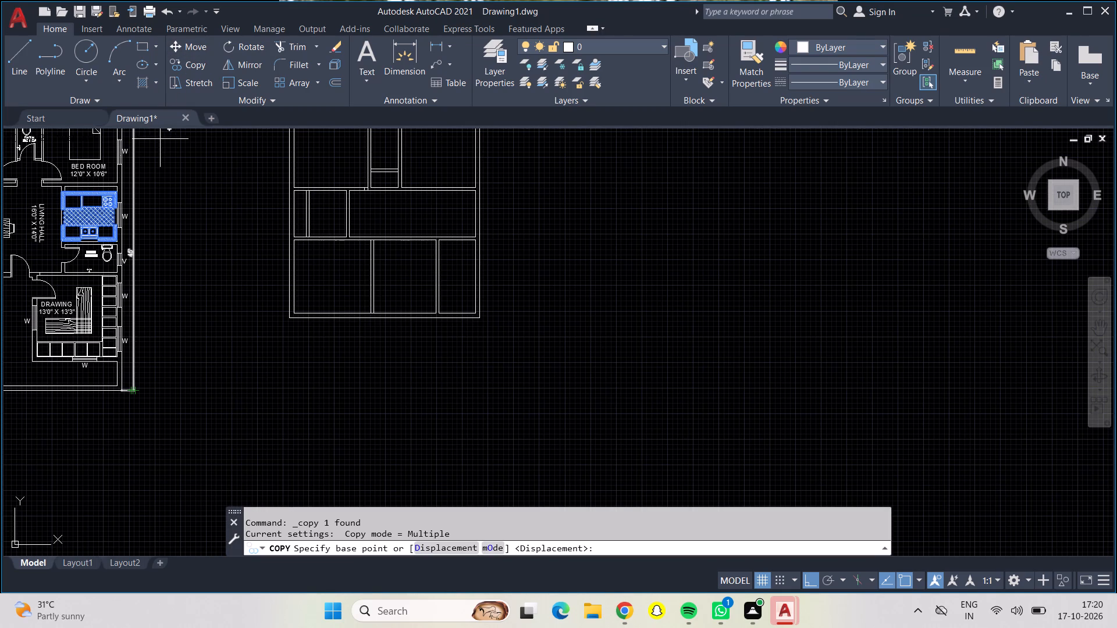
drag(92, 214, 102, 214)
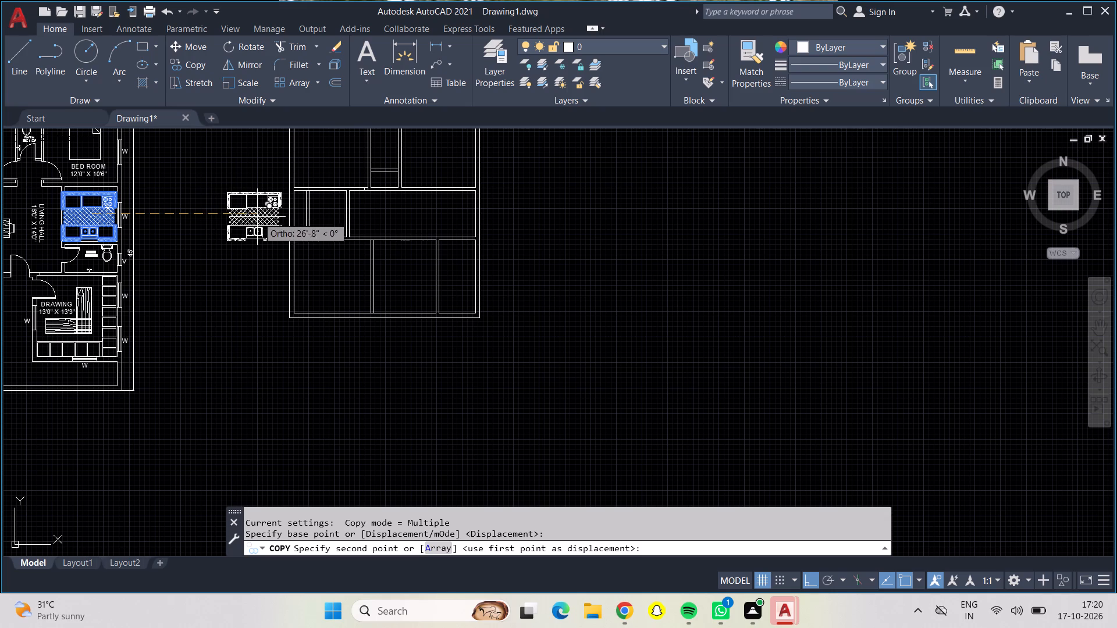
scroll(326, 220, down, 1)
scroll(326, 220, up, 5)
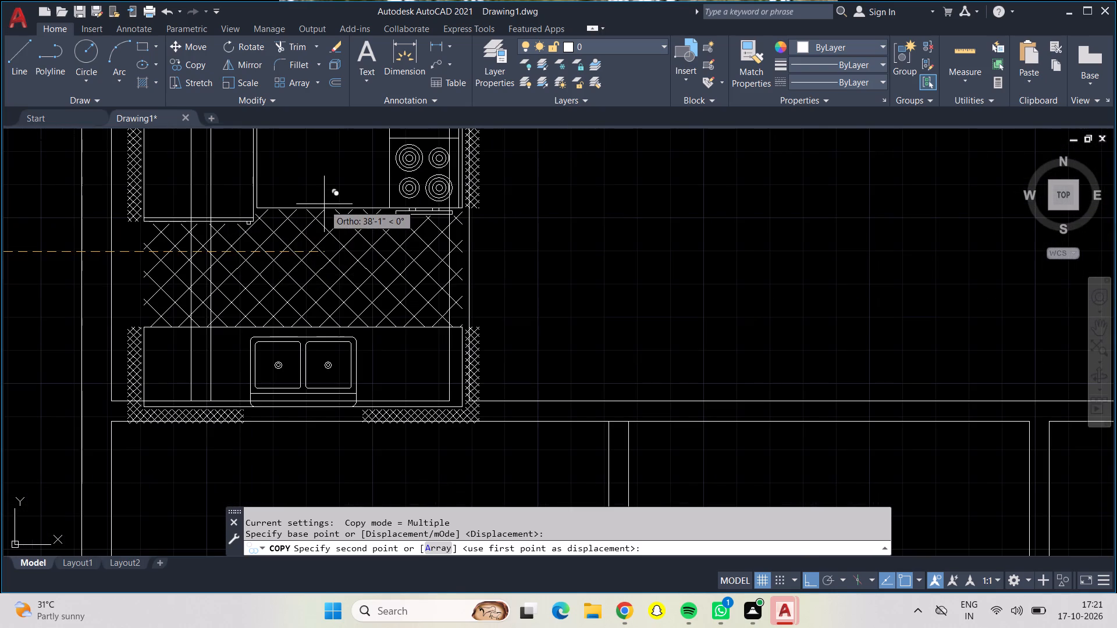
middle_drag(309, 206, 340, 305)
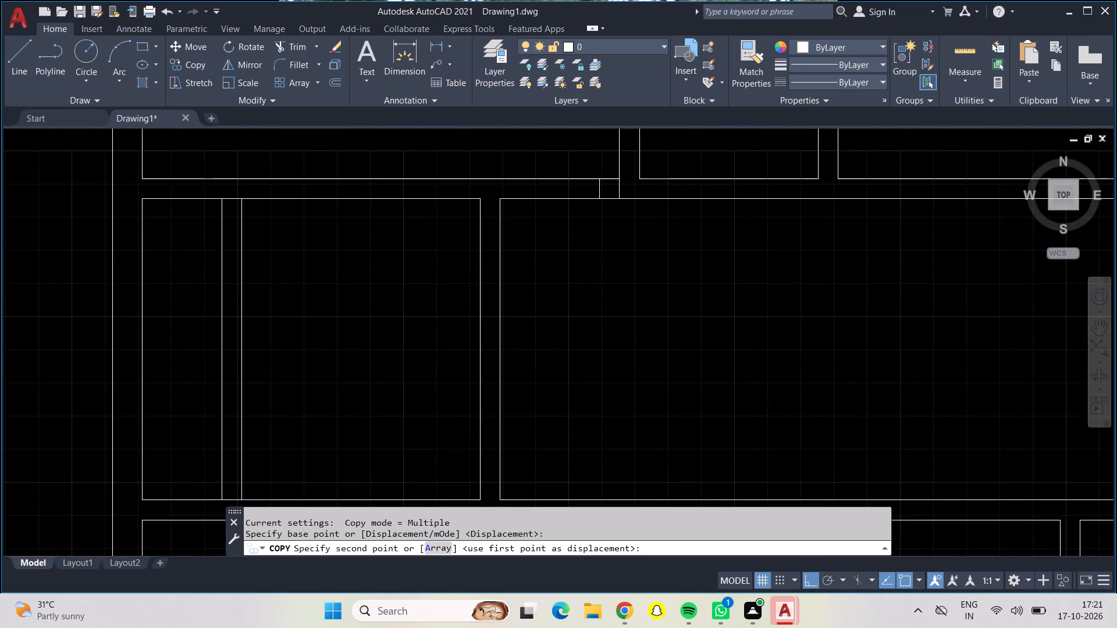
middle_drag(340, 305, 340, 304)
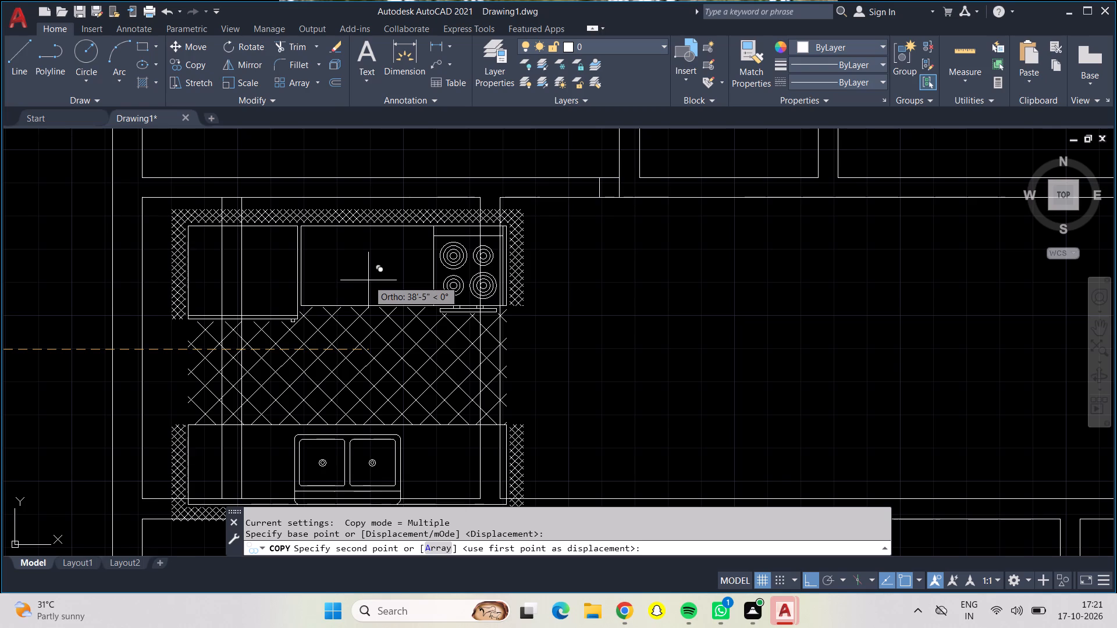
key(F8)
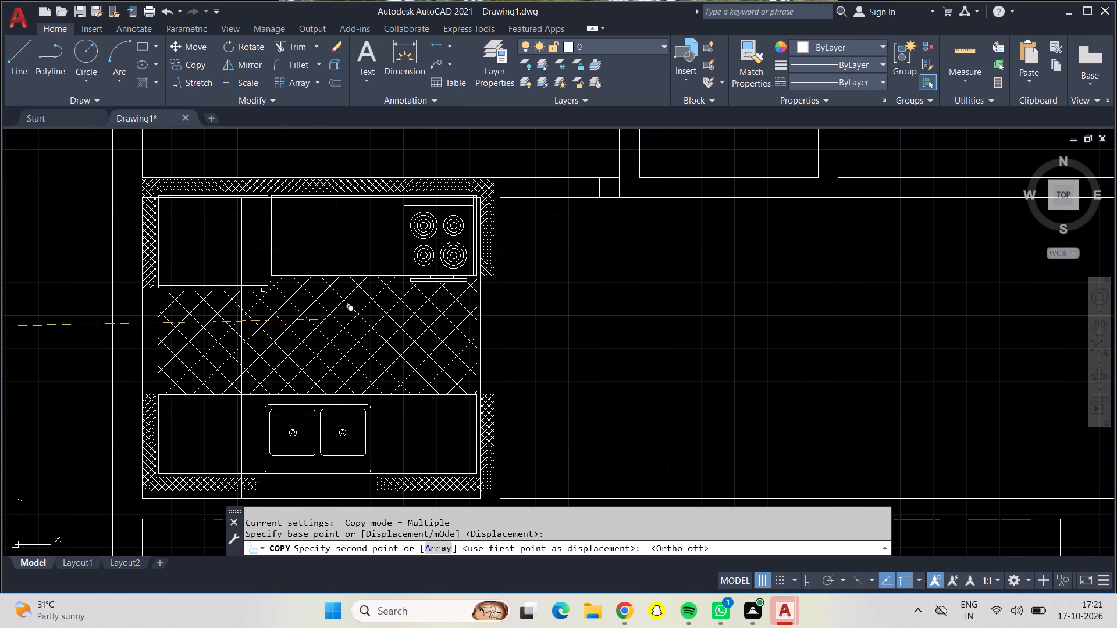
middle_drag(342, 317, 332, 281)
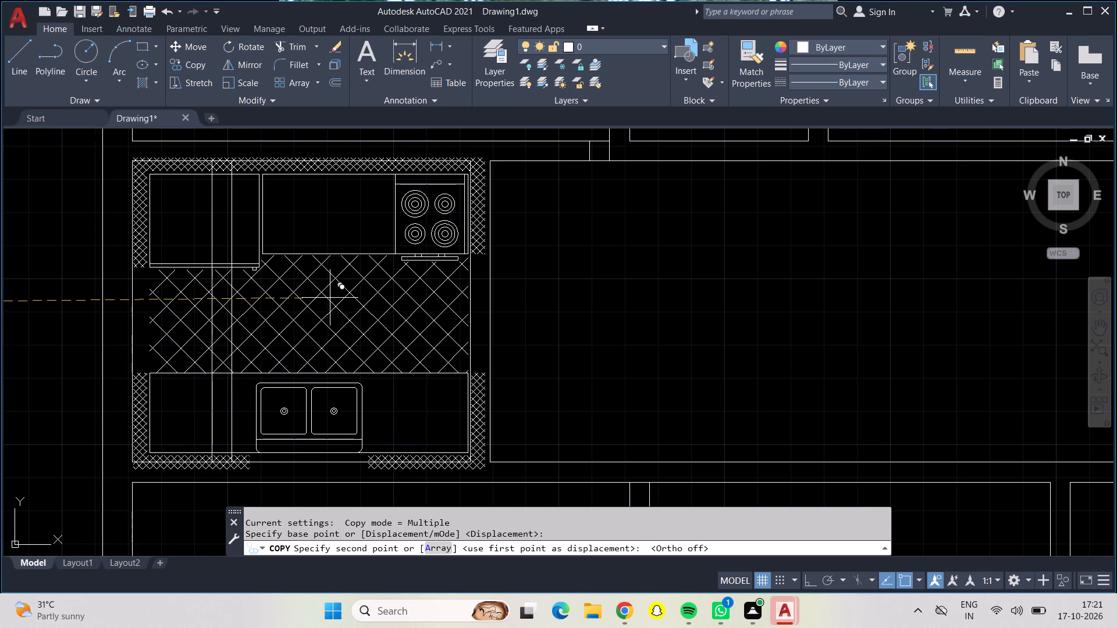
click(330, 298)
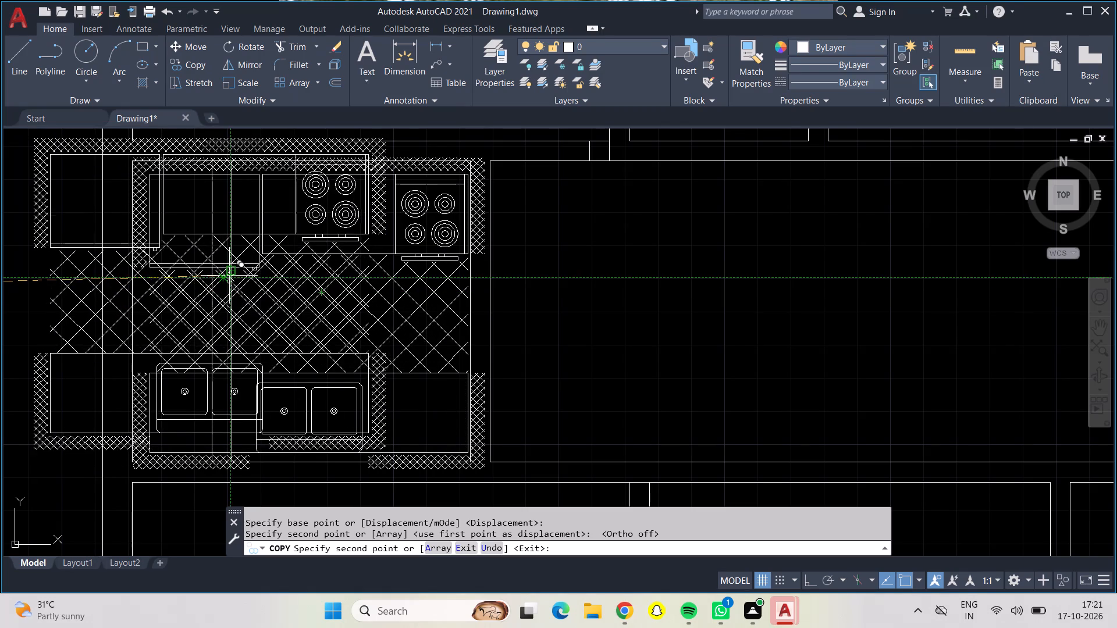
key(Escape)
Trim and erase the two vertical partition lines running through the copied kitchen's floor and counters.
scroll(248, 274, down, 1)
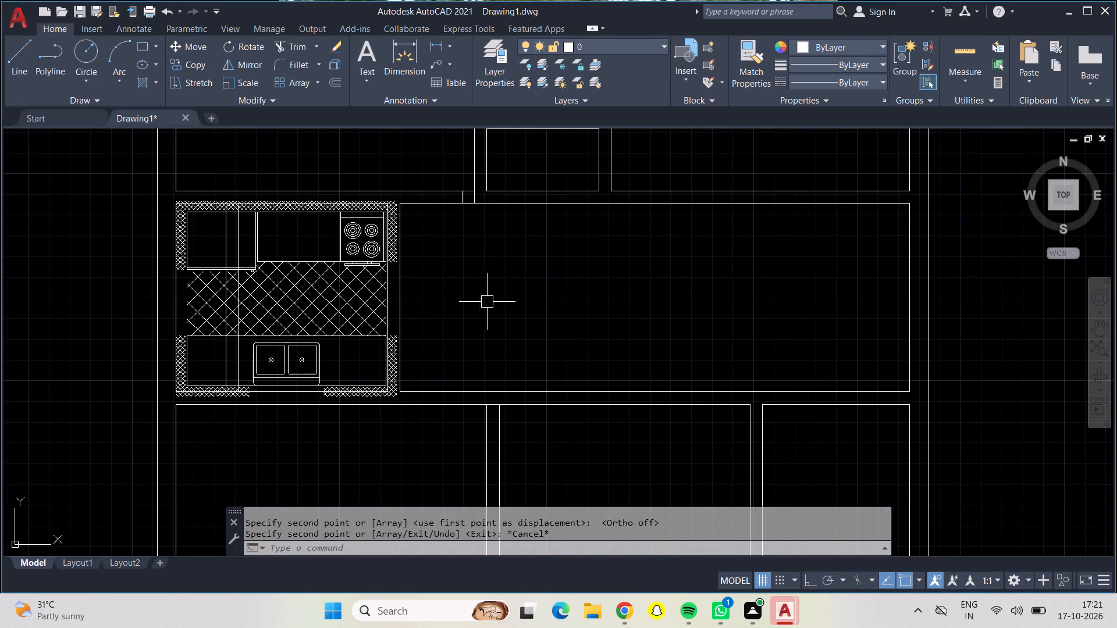
click(281, 49)
drag(214, 229, 222, 229)
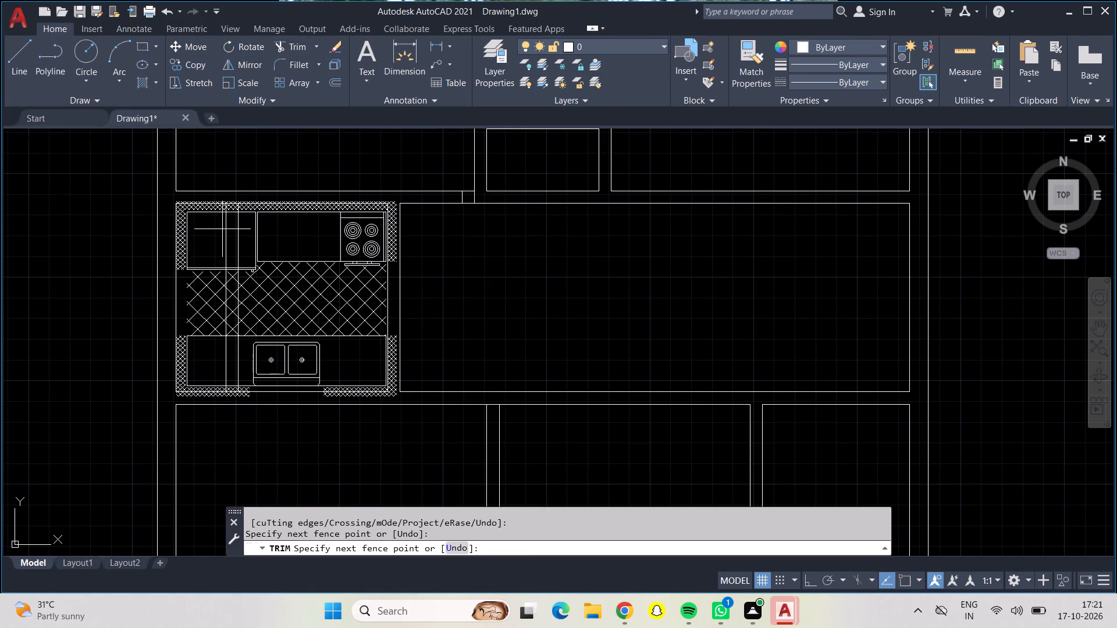
drag(222, 229, 238, 231)
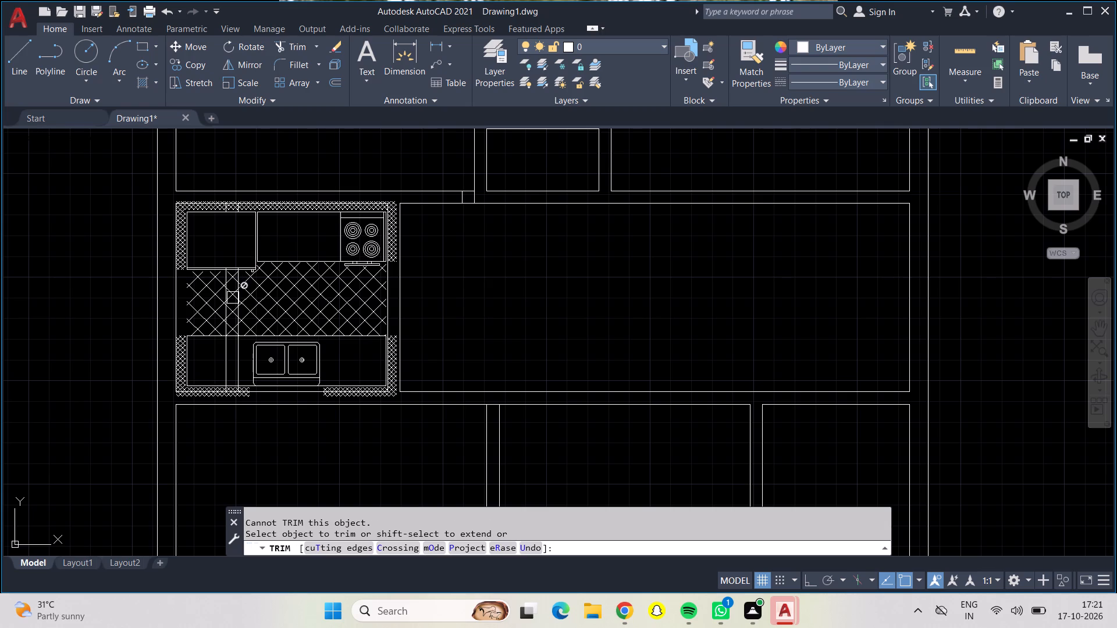
scroll(234, 298, up, 3)
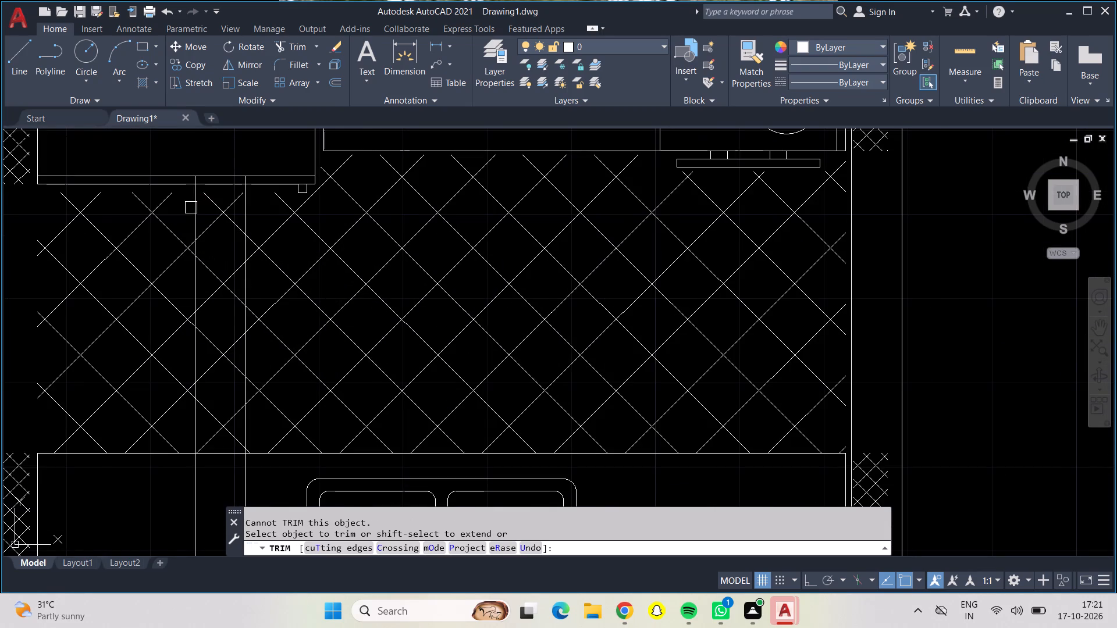
click(193, 208)
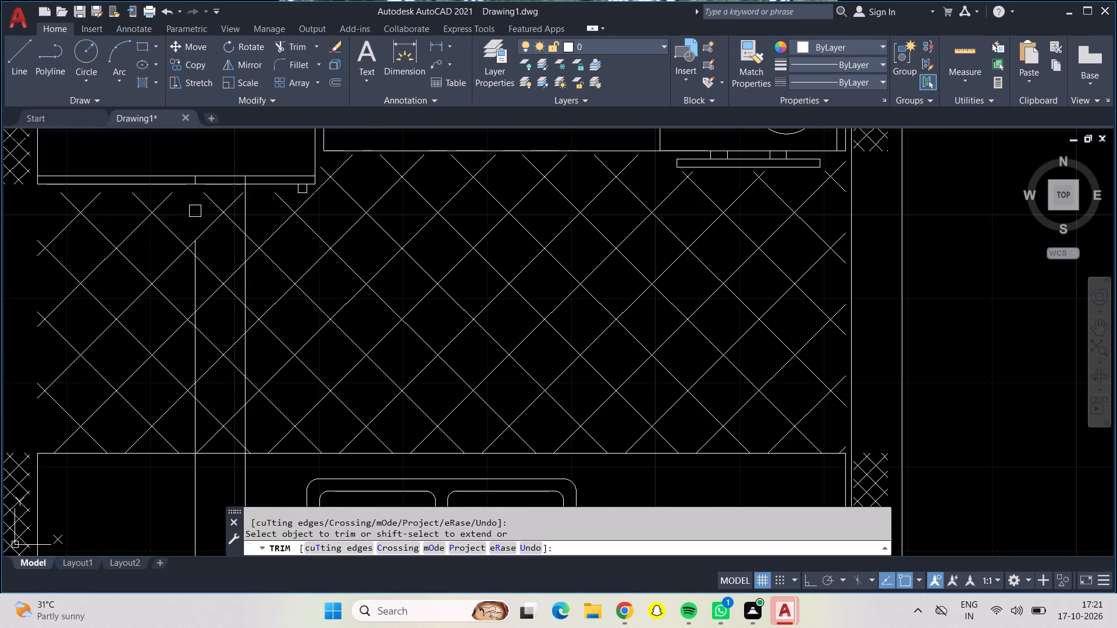
key(Escape)
click(197, 212)
drag(251, 216, 240, 210)
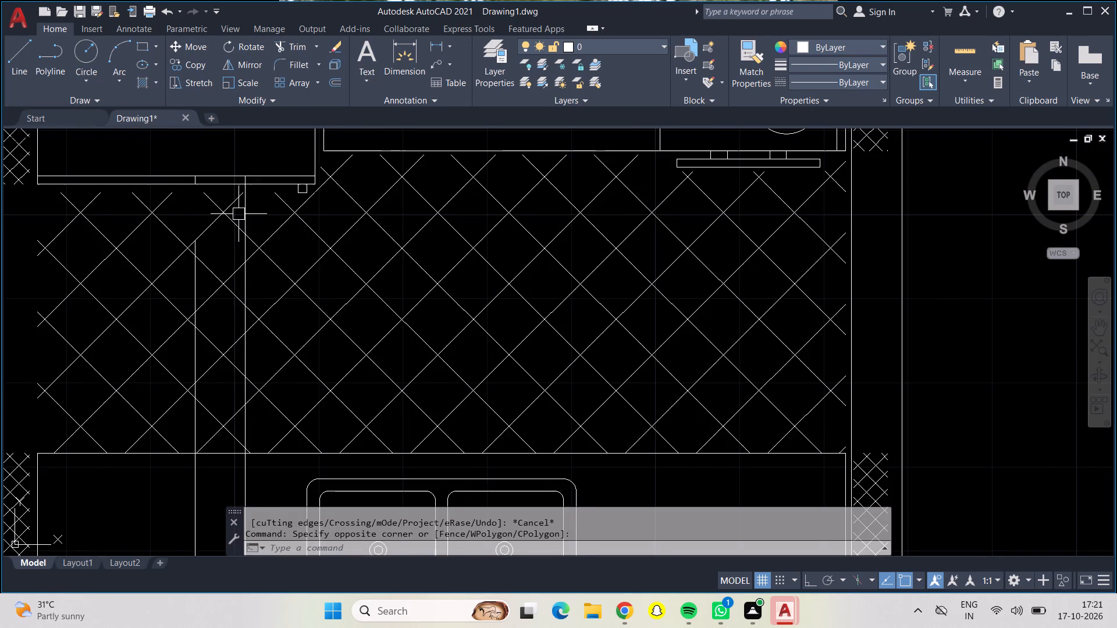
key(Escape)
click(246, 217)
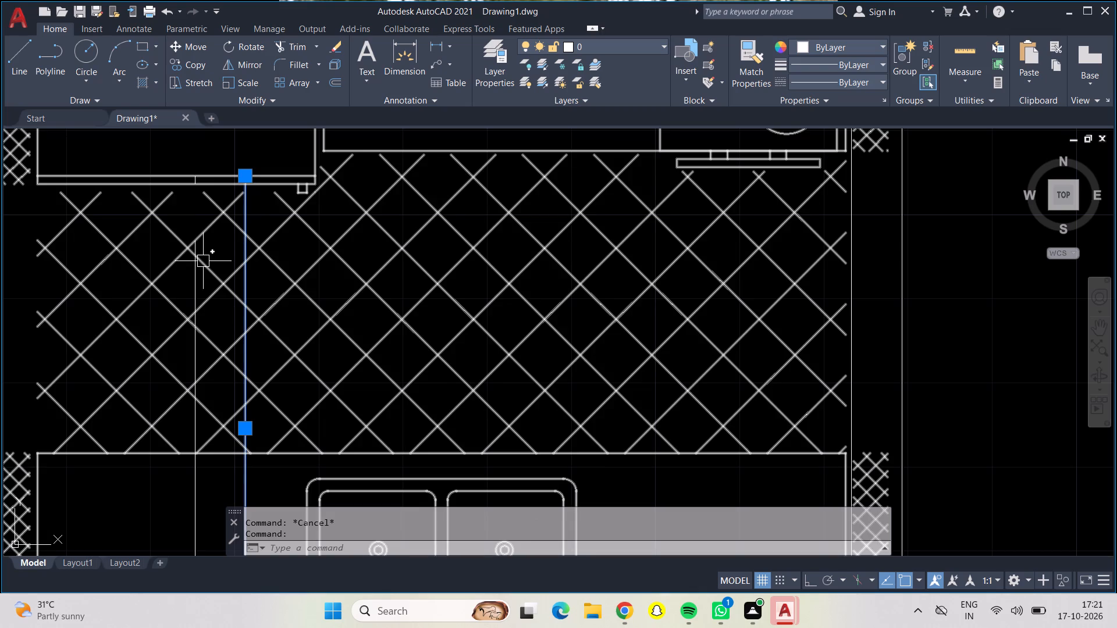
click(195, 273)
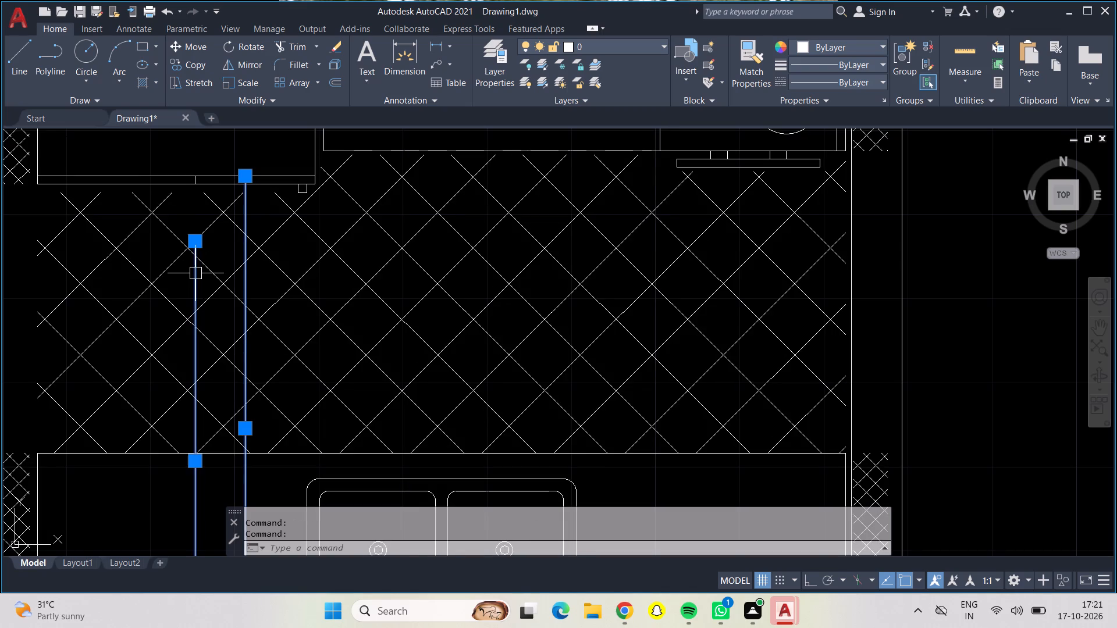
key(Delete)
Draw a short horizontal line across the kitchen's east wall, just south of the wall hatch beside the stove.
scroll(210, 254, down, 2)
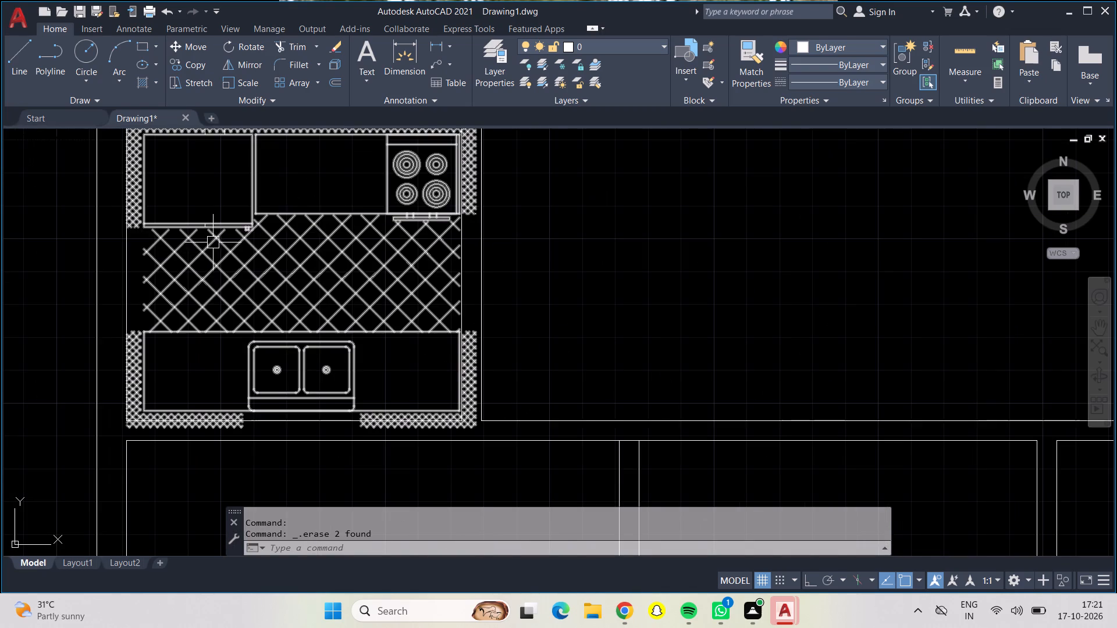
middle_drag(209, 192, 187, 240)
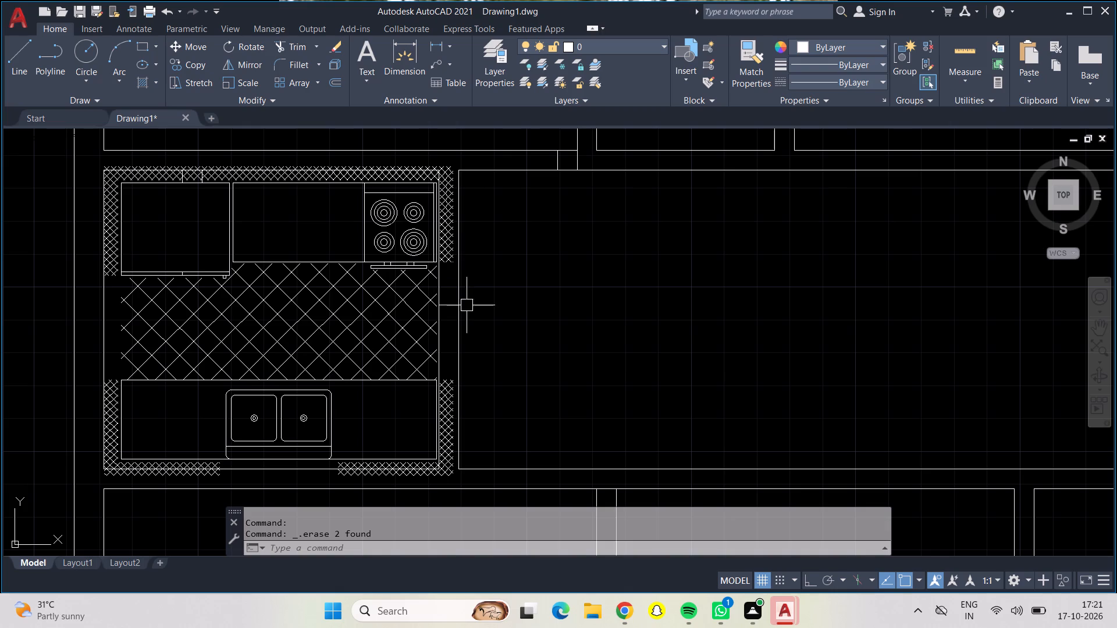
middle_drag(472, 305, 453, 245)
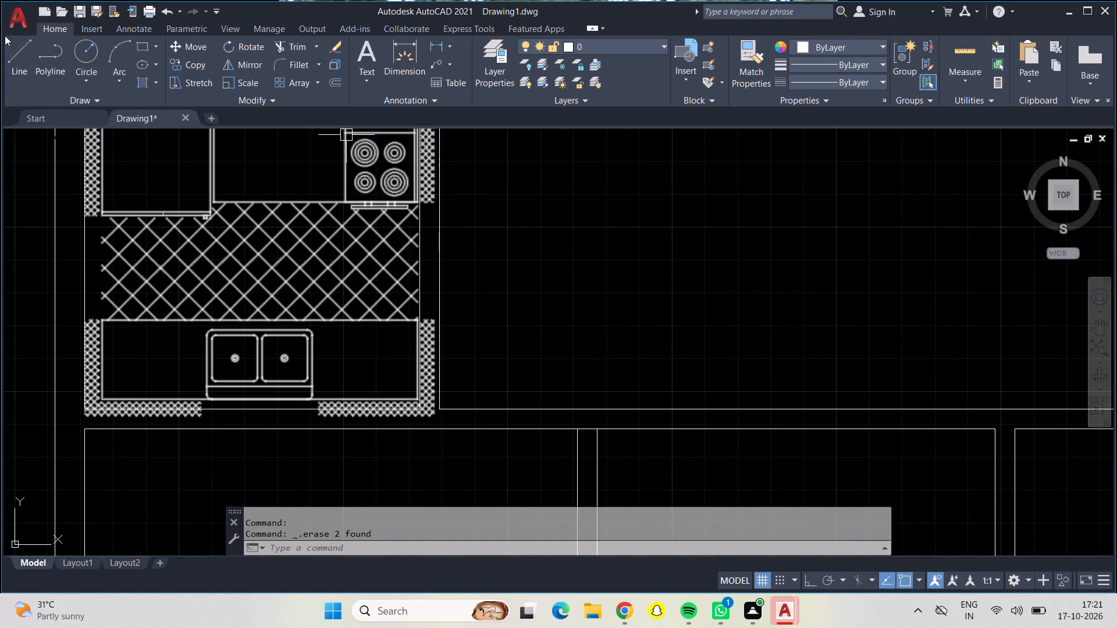
click(22, 50)
scroll(425, 212, up, 3)
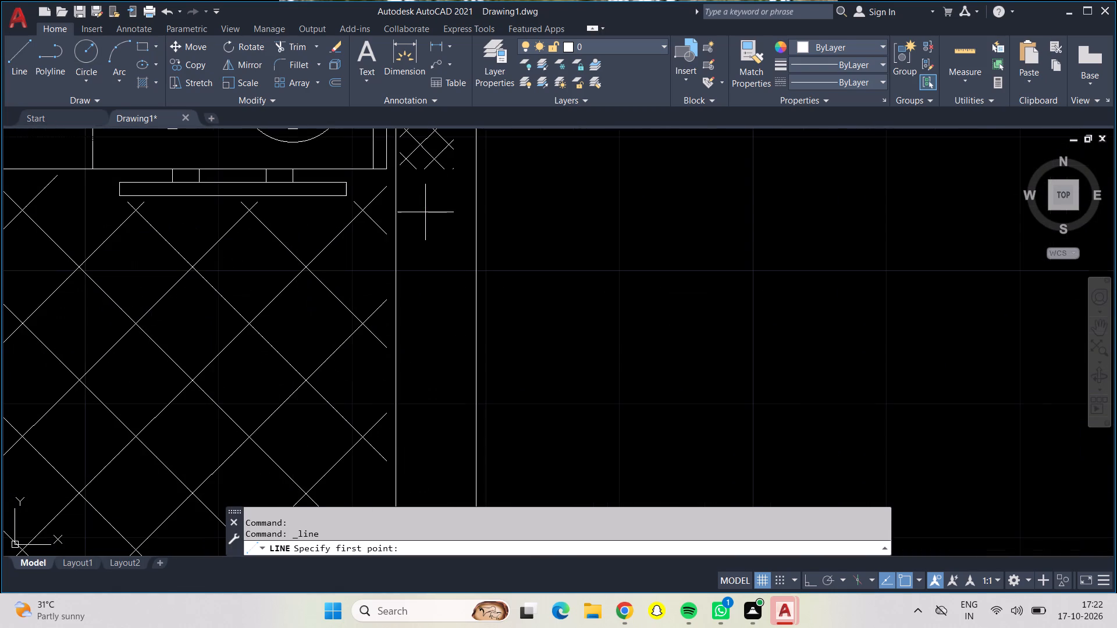
click(397, 179)
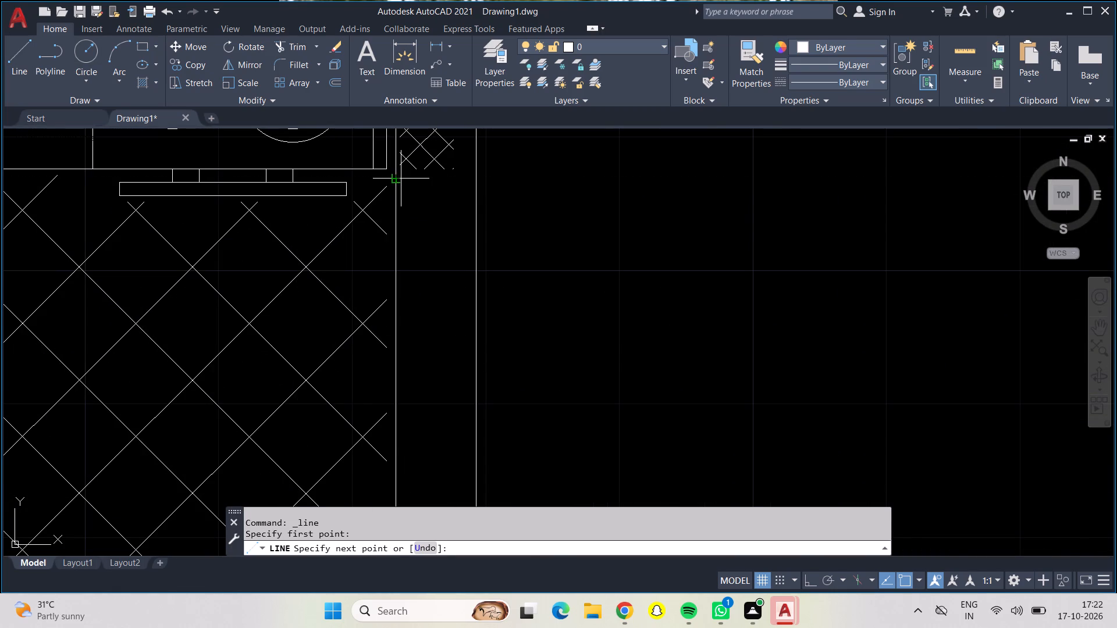
click(475, 177)
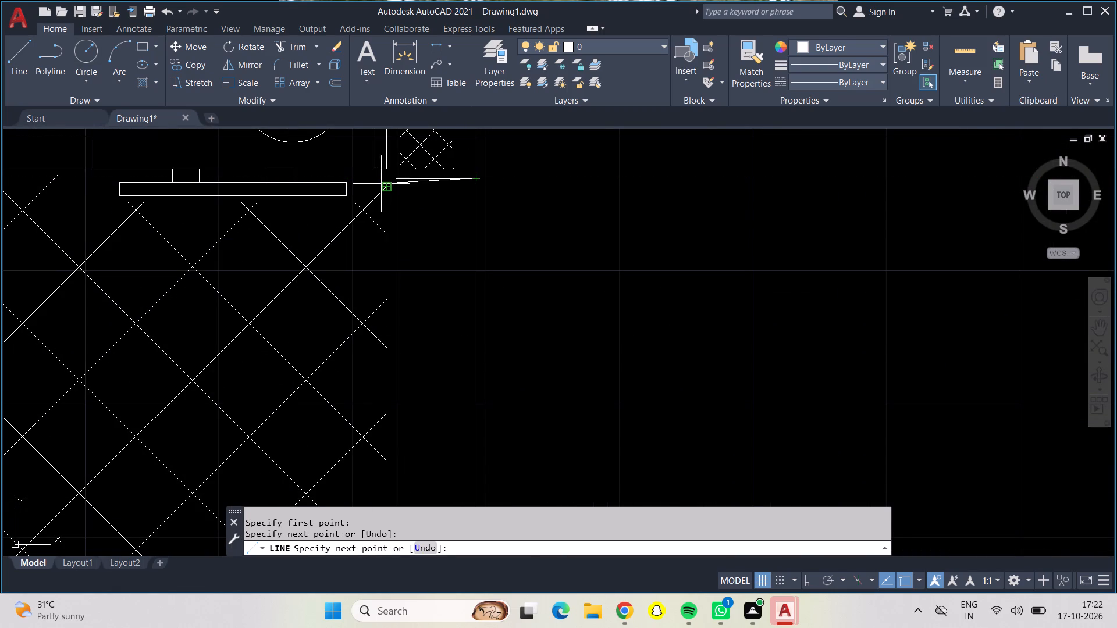
key(Escape)
Draw a short horizontal line across the kitchen's east wall, just north of the hatch beside the sink counter.
drag(12, 50, 20, 53)
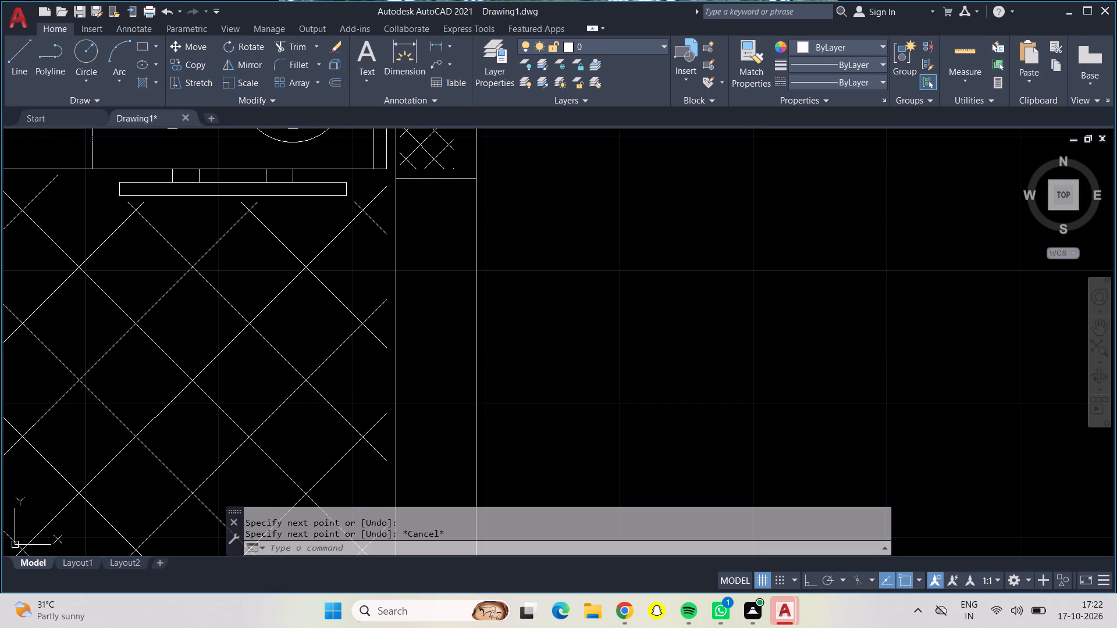
middle_drag(463, 280, 448, 62)
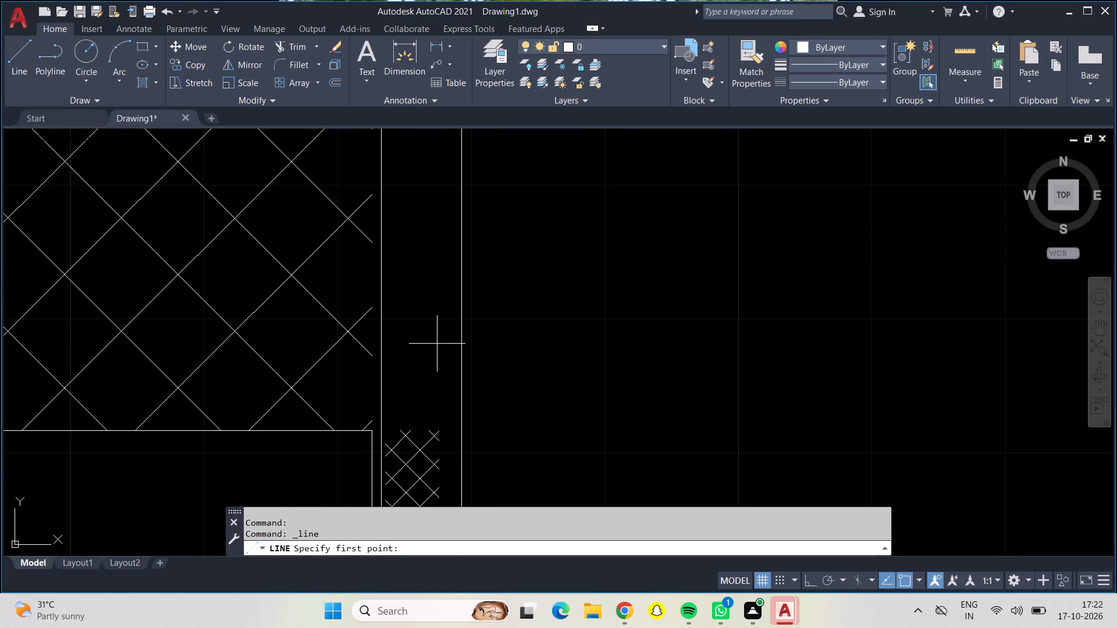
middle_drag(555, 256, 555, 248)
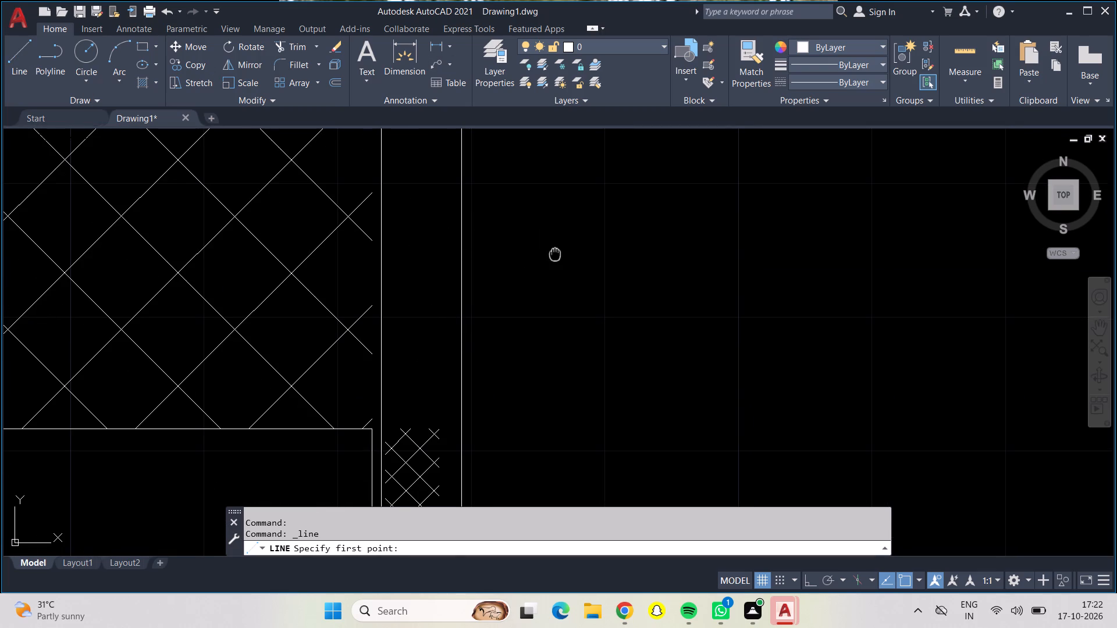
middle_drag(555, 248, 560, 189)
scroll(560, 189, up, 1)
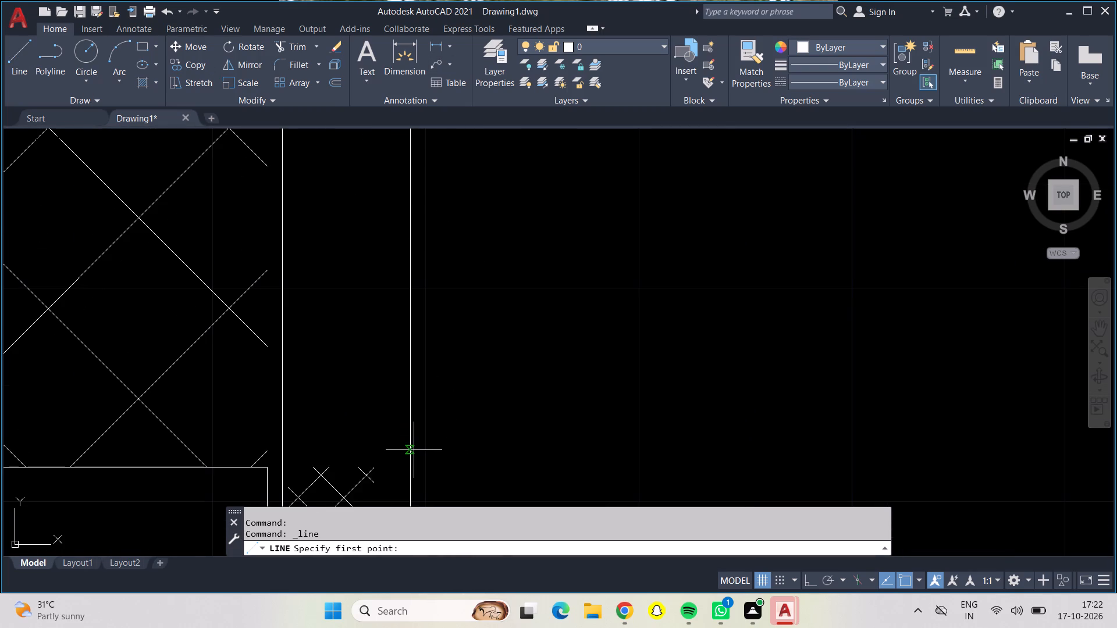
click(413, 455)
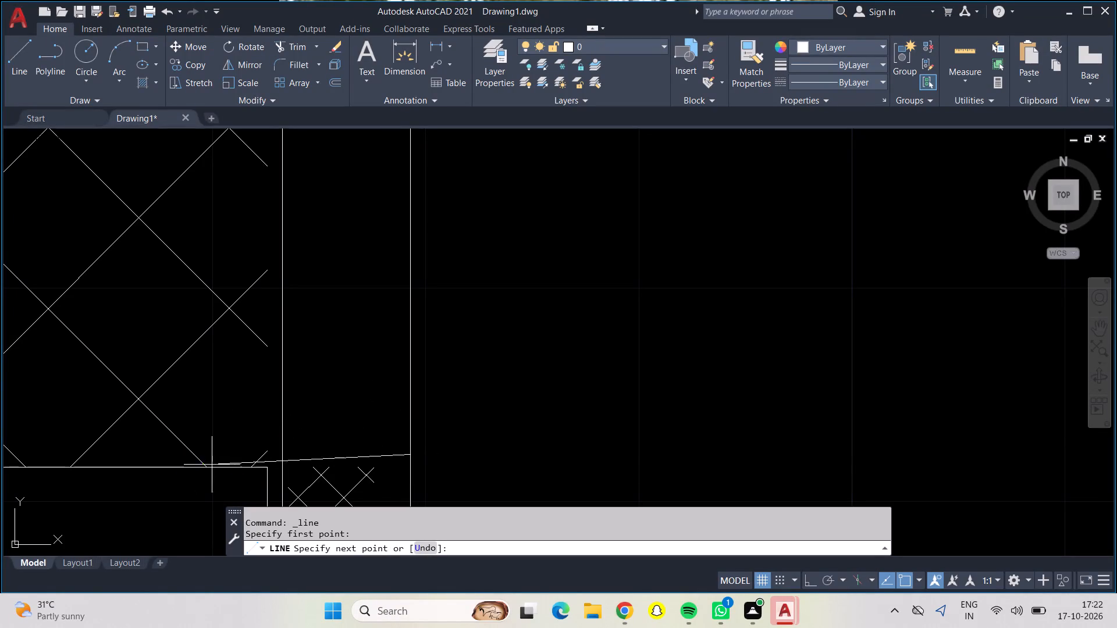
click(280, 458)
key(Escape)
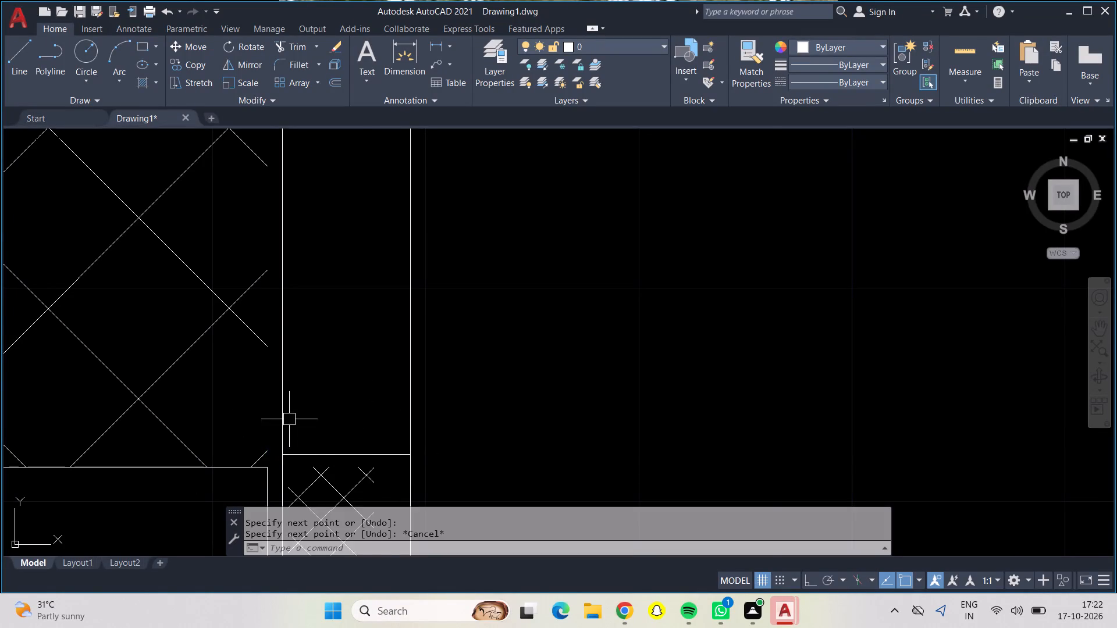
scroll(283, 388, down, 1)
scroll(306, 342, down, 1)
scroll(349, 256, down, 1)
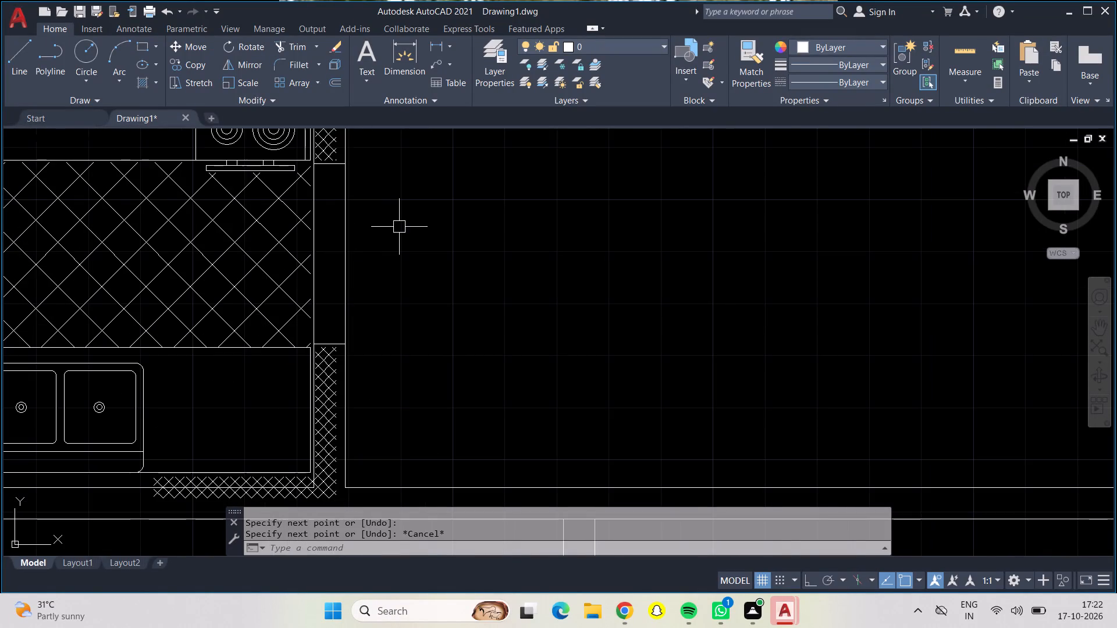
Trim both vertical lines of the kitchen's east wall between the two short horizontal lines to open the doorway.
middle_drag(399, 227, 433, 292)
scroll(399, 227, down, 1)
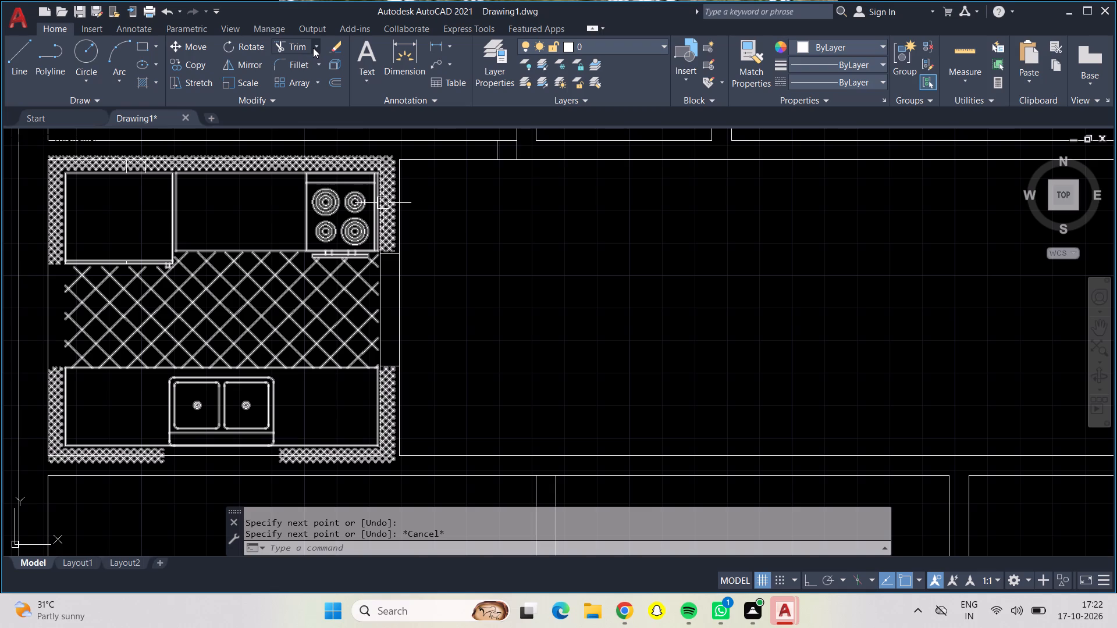
click(313, 47)
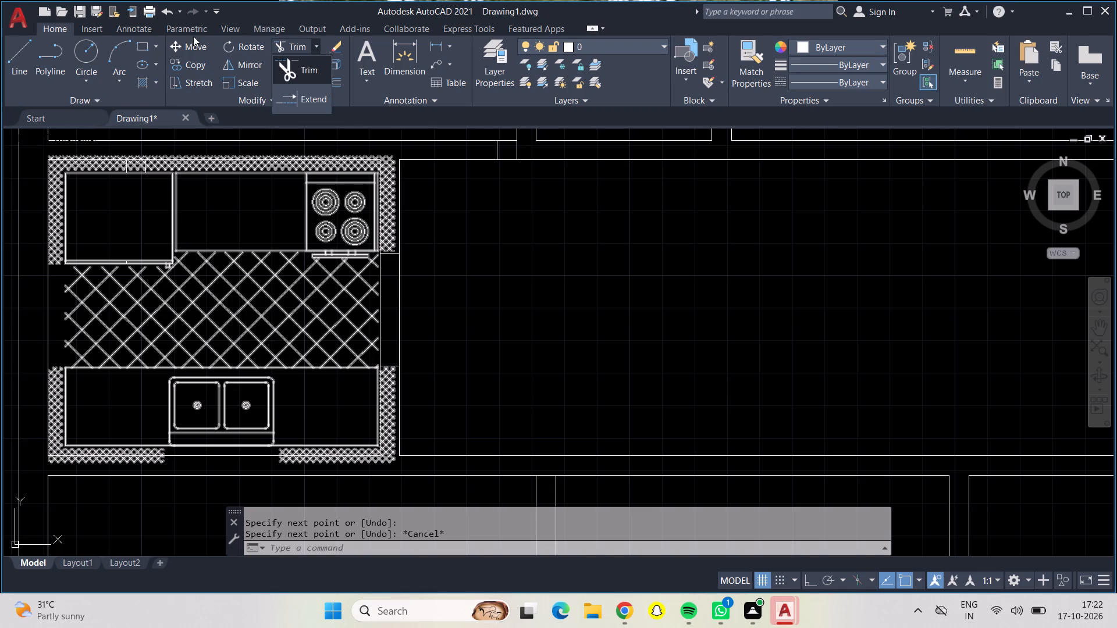
click(280, 44)
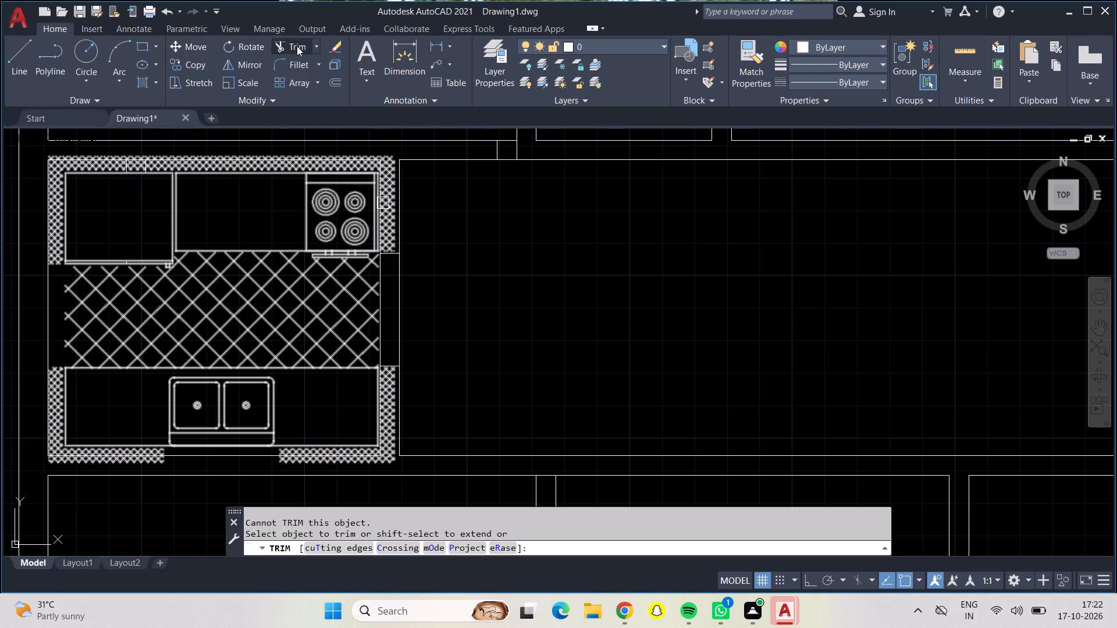
click(297, 46)
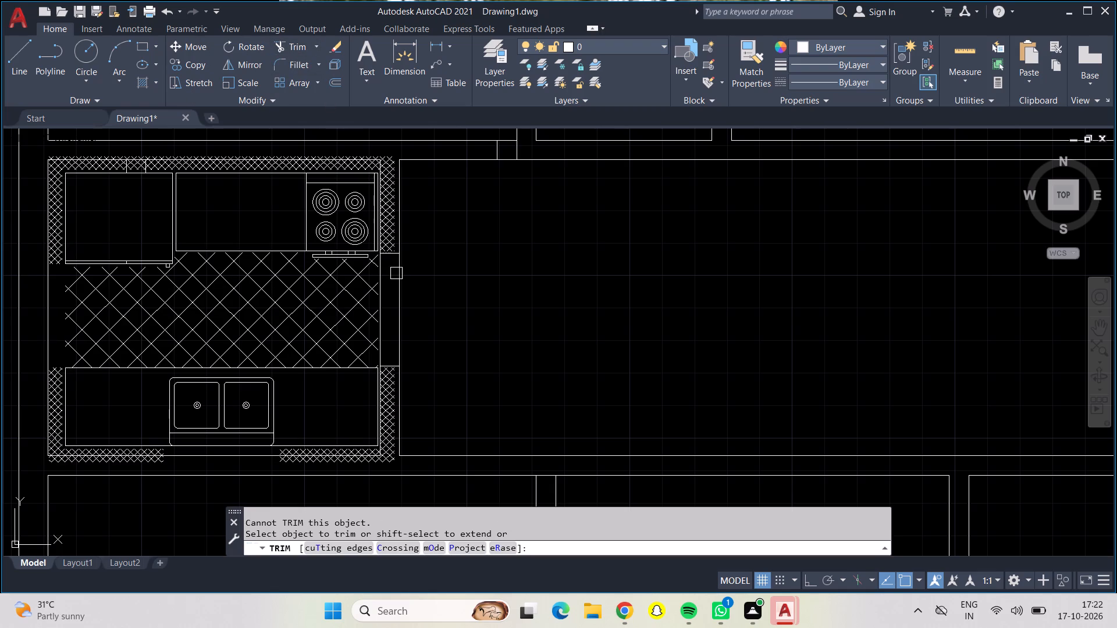
click(399, 302)
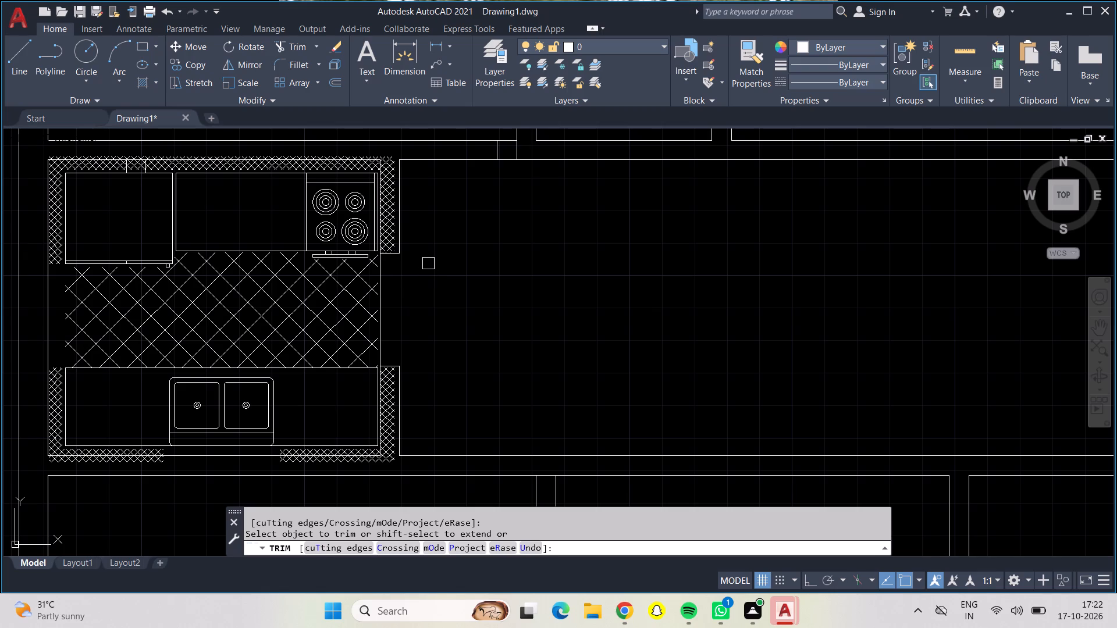
middle_drag(430, 263, 410, 257)
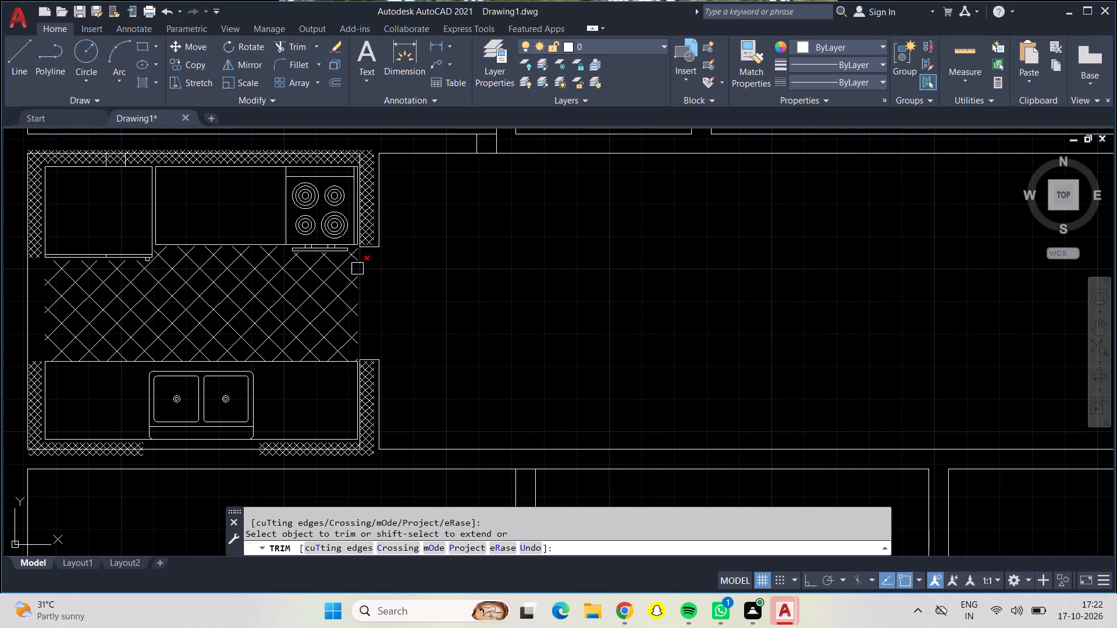
click(357, 269)
Trim away the western of the two short vertical lines crossing the partition northeast of the copied kitchen.
scroll(410, 272, down, 1)
scroll(407, 271, up, 1)
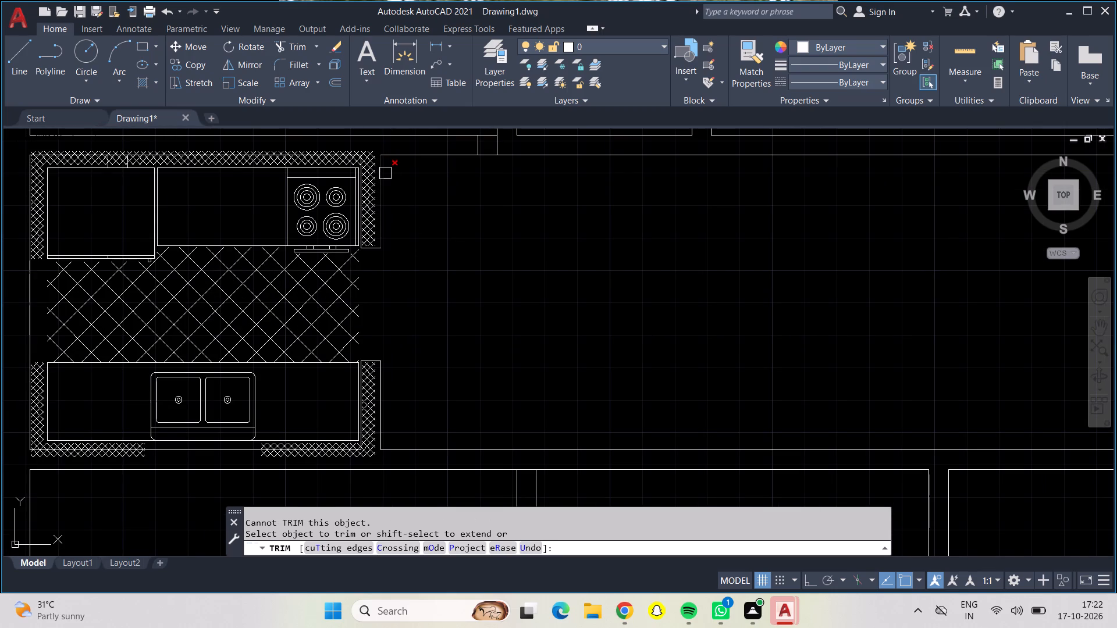
scroll(385, 174, up, 3)
scroll(389, 174, down, 2)
middle_drag(392, 174, 393, 174)
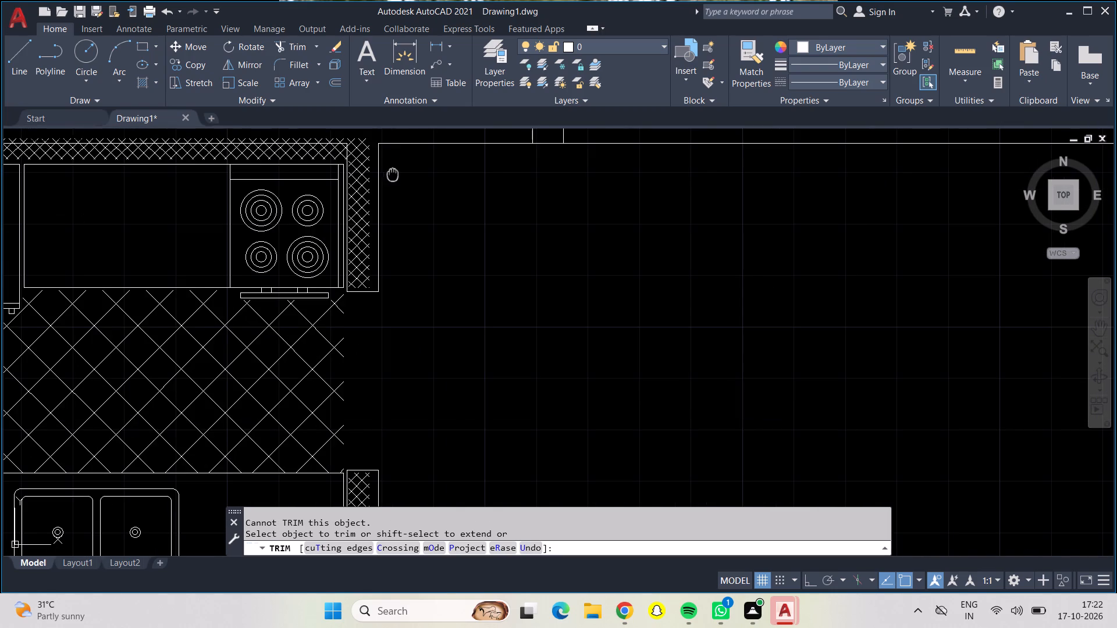
middle_drag(393, 174, 395, 224)
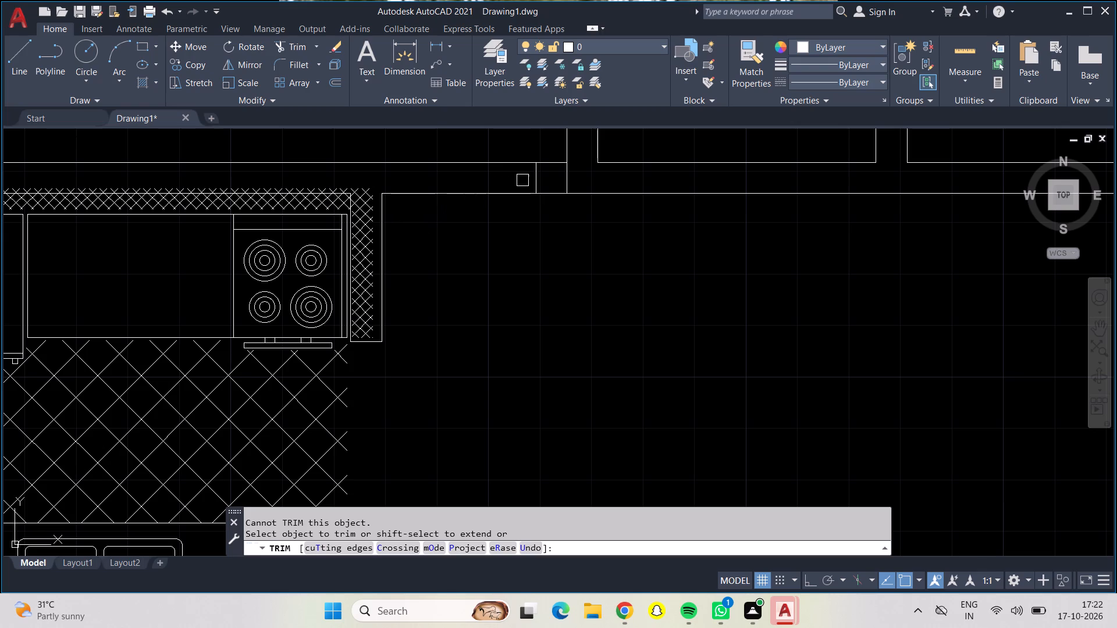
click(534, 179)
Trim the two short vertical lines crossing the hatched north wall of the kitchen, above the northwest counter section.
scroll(507, 212, down, 1)
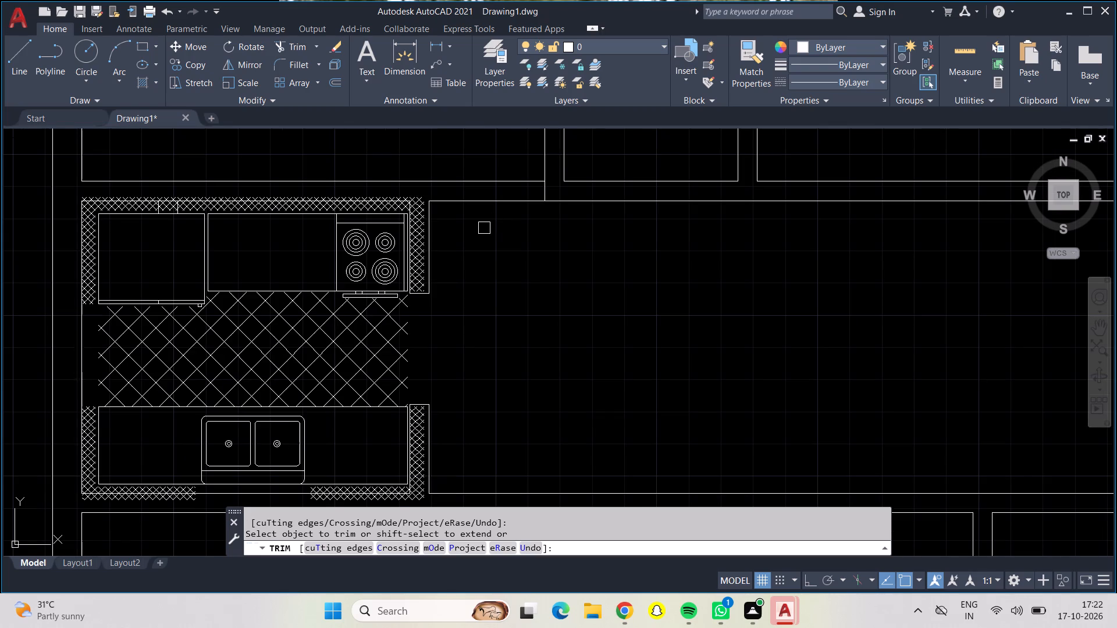
middle_drag(484, 228, 405, 208)
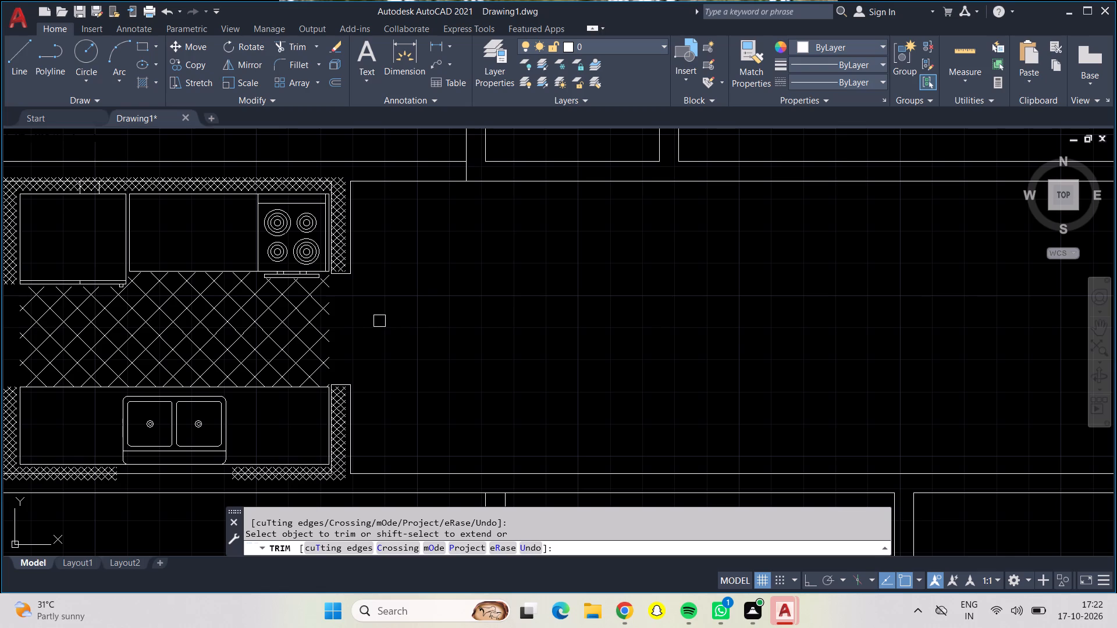
middle_drag(379, 321, 414, 332)
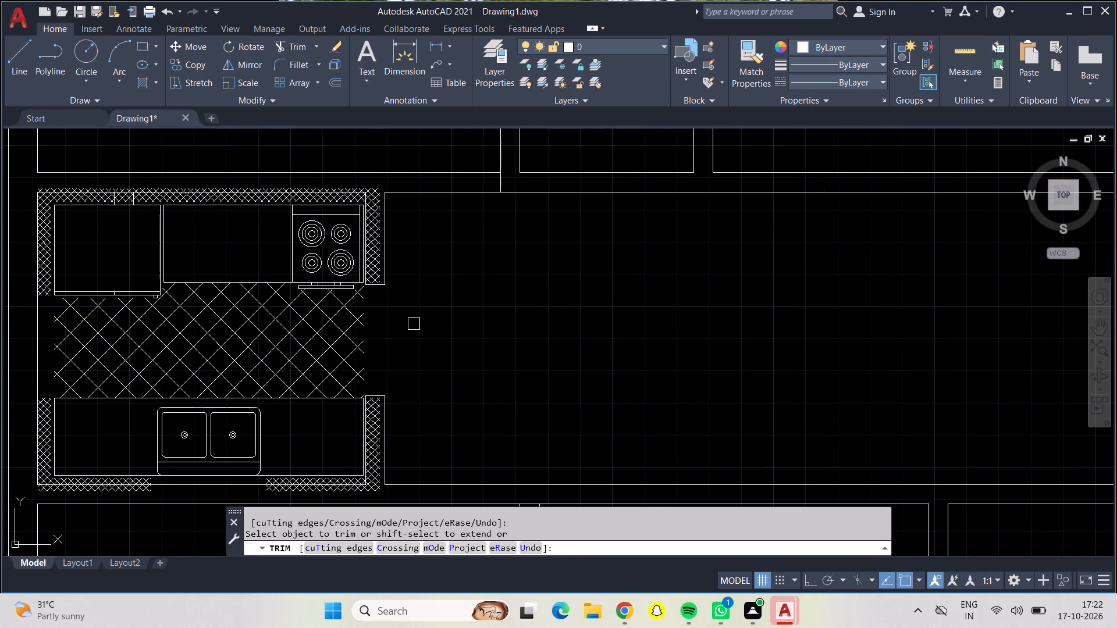
scroll(414, 324, down, 1)
middle_drag(333, 170, 352, 210)
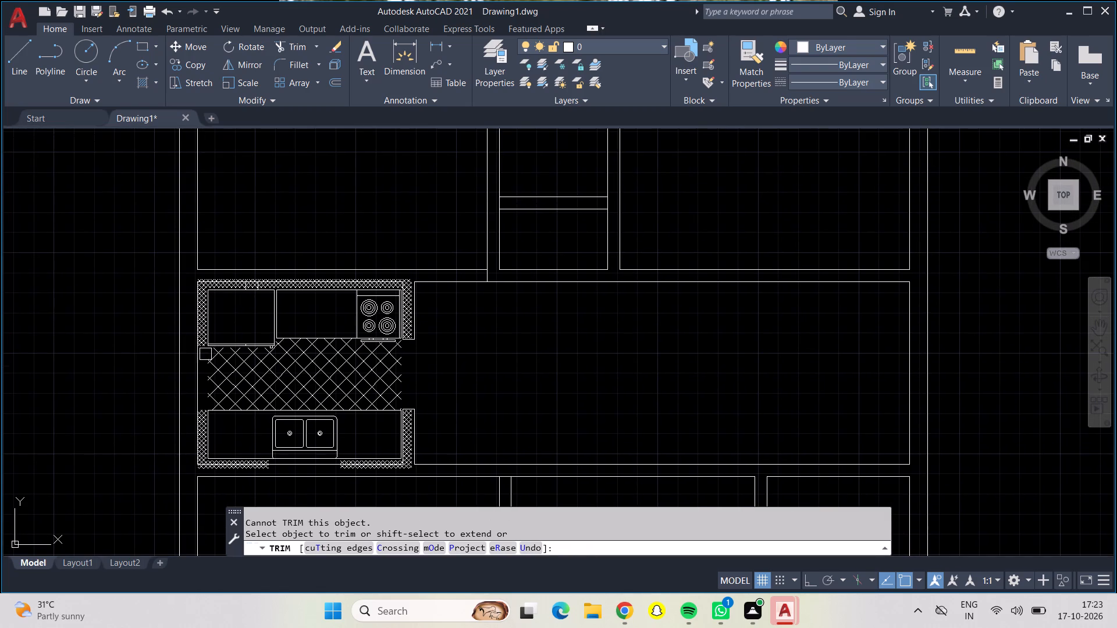
middle_drag(254, 187, 243, 184)
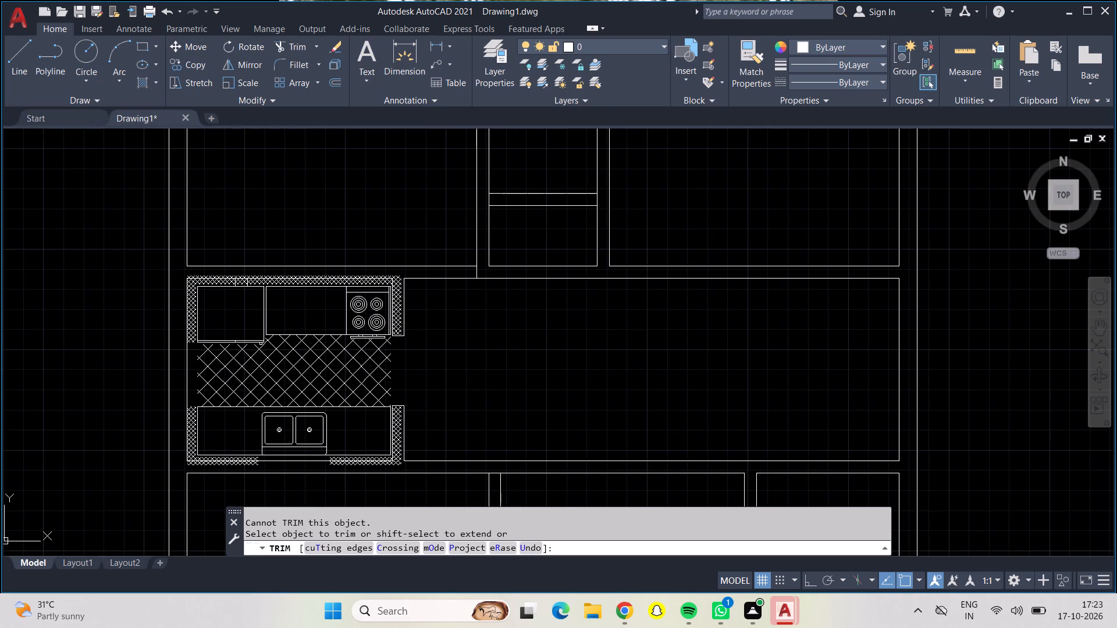
scroll(237, 284, up, 4)
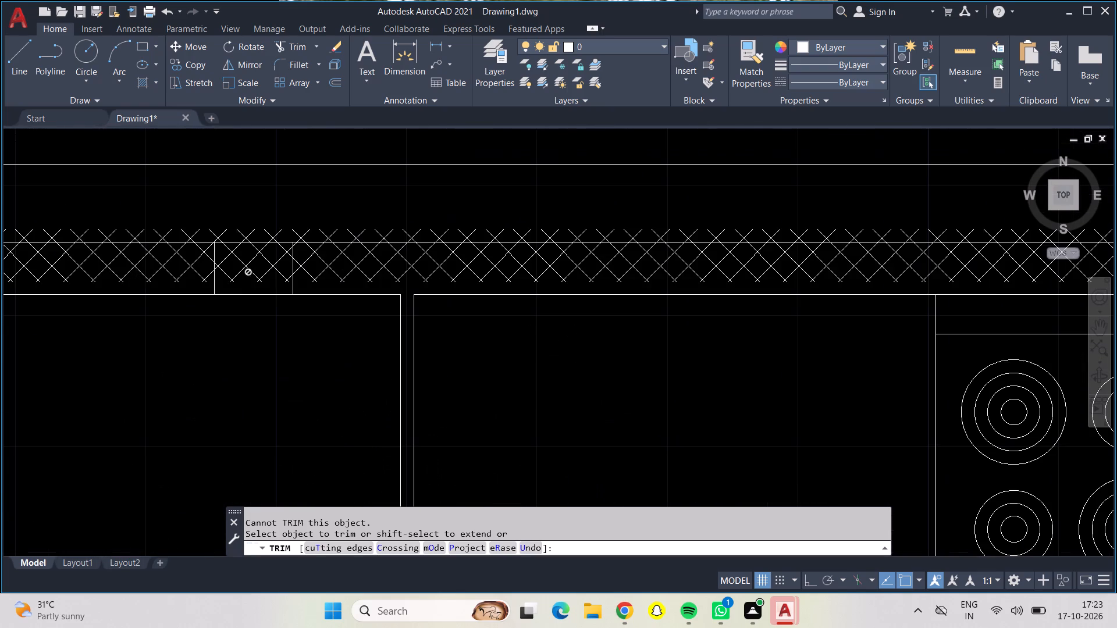
click(212, 282)
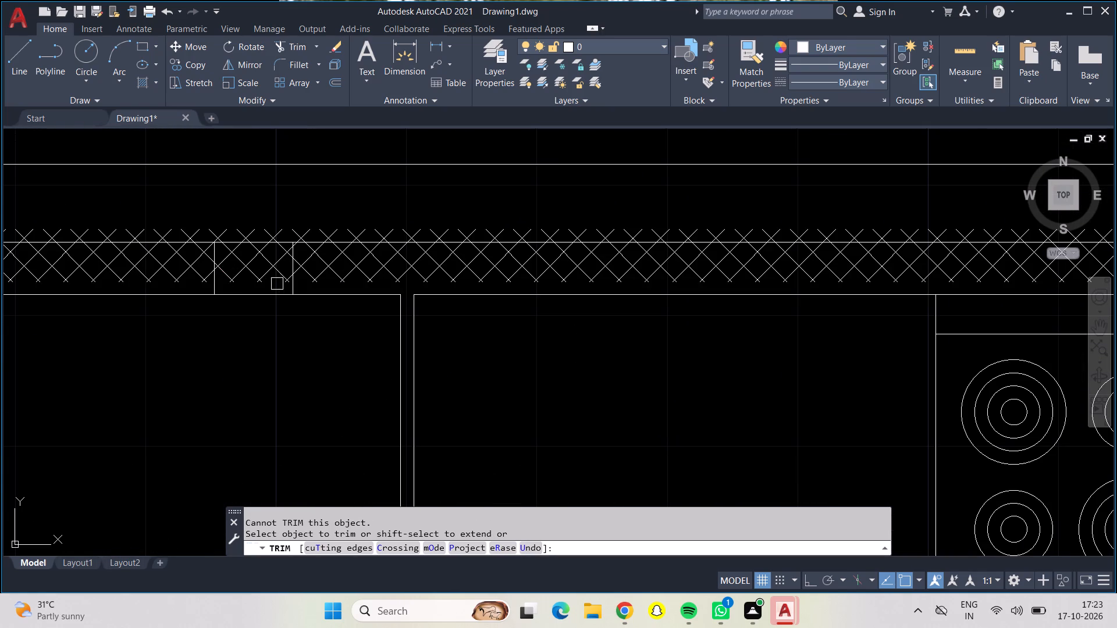
click(287, 280)
click(308, 284)
click(303, 284)
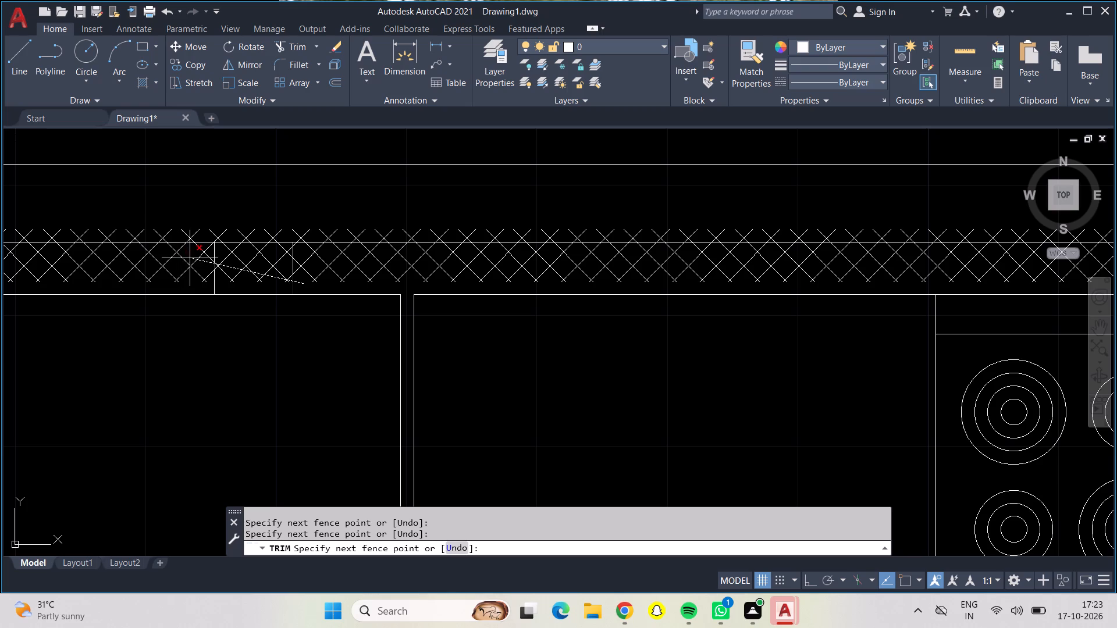
click(156, 242)
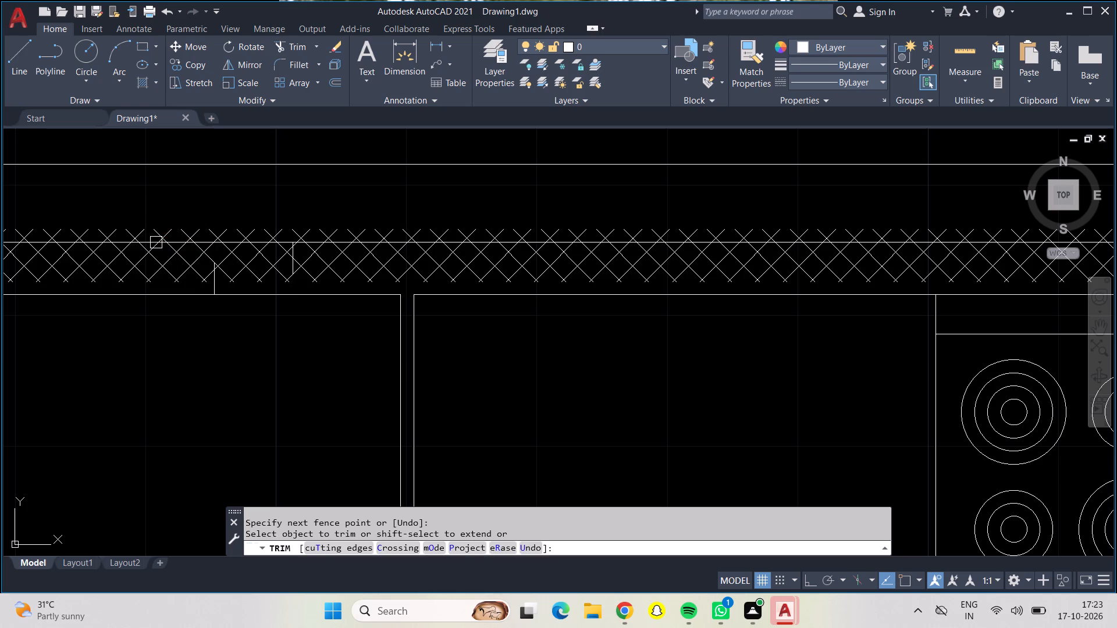
click(200, 285)
click(213, 287)
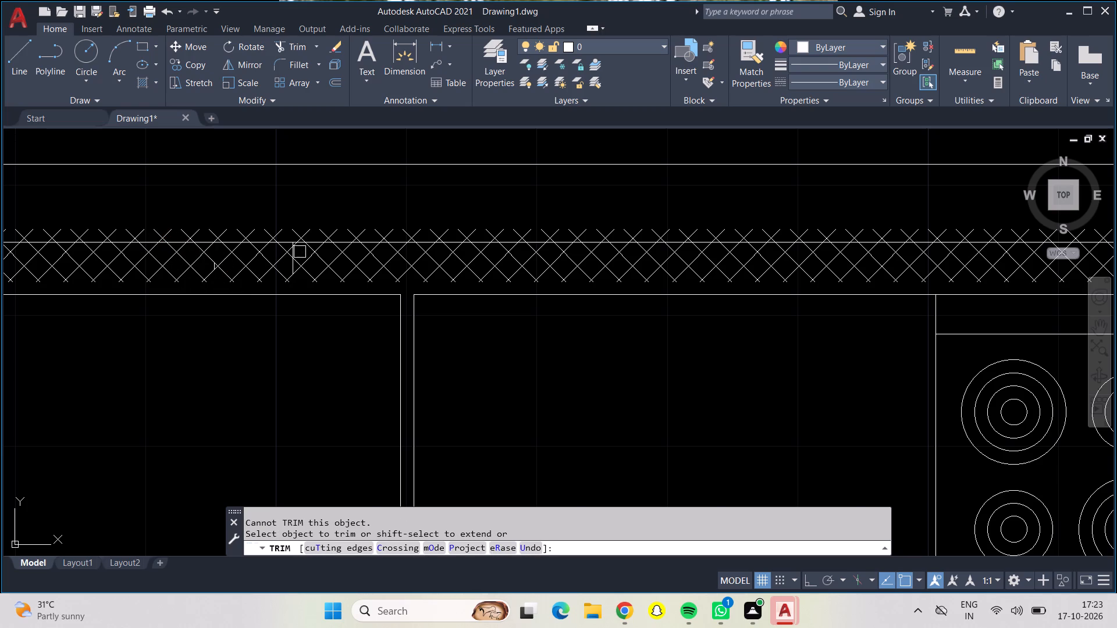
Trim away the vertical partition line just east of the kitchen's east wall hatch, beside the stove and beside the sink counter.
scroll(269, 276, down, 1)
scroll(236, 341, down, 1)
middle_drag(235, 340, 216, 263)
scroll(214, 277, down, 1)
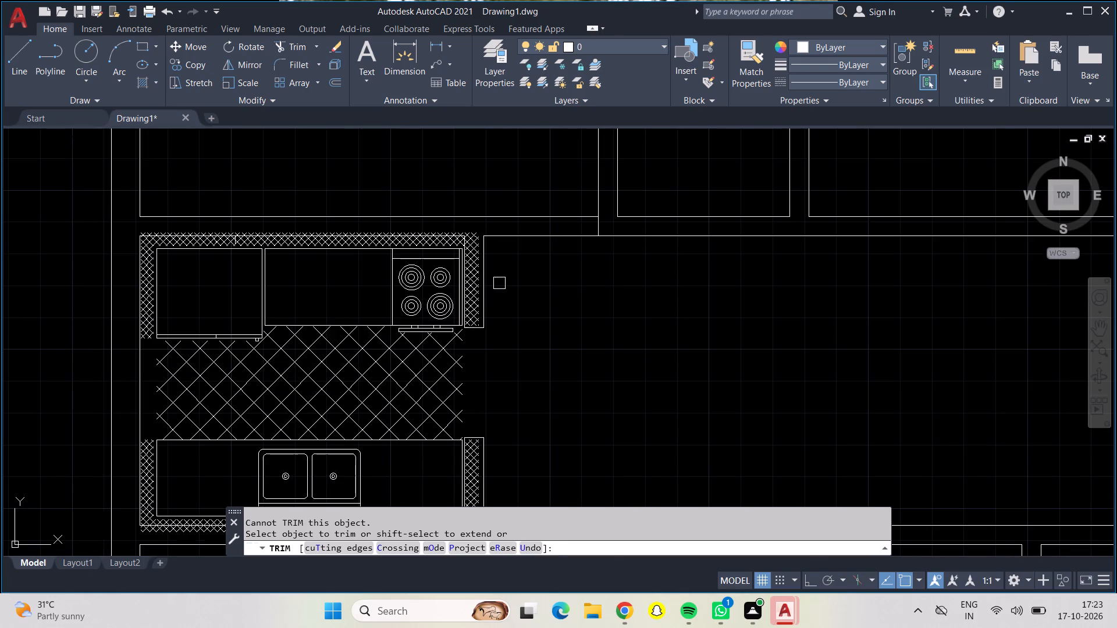
scroll(475, 261, up, 3)
click(507, 275)
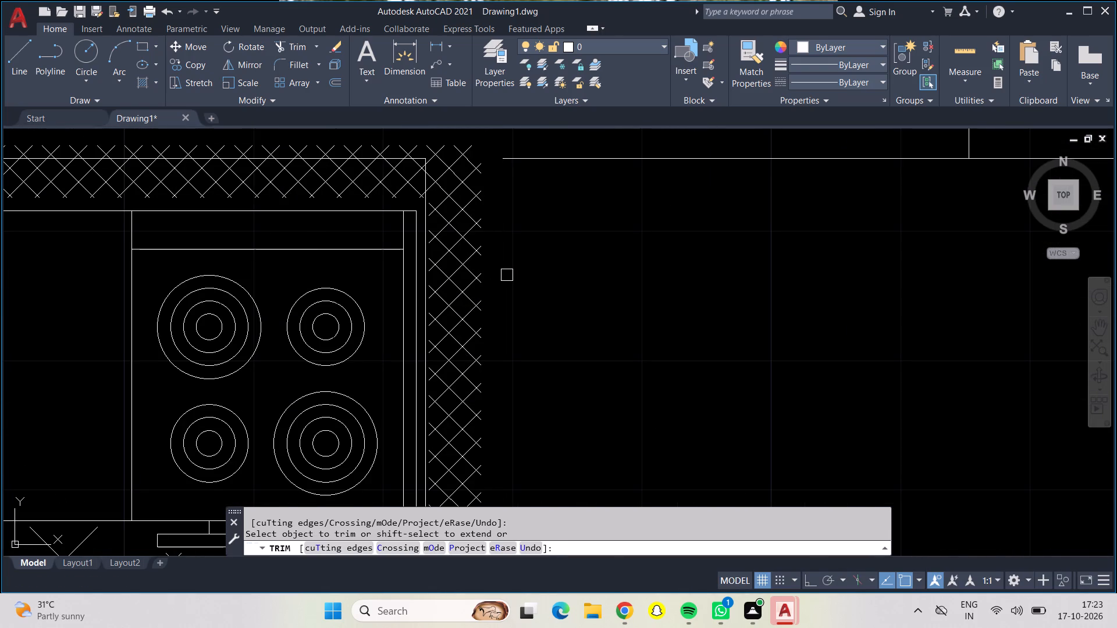
scroll(517, 277, down, 2)
middle_drag(544, 298, 486, 215)
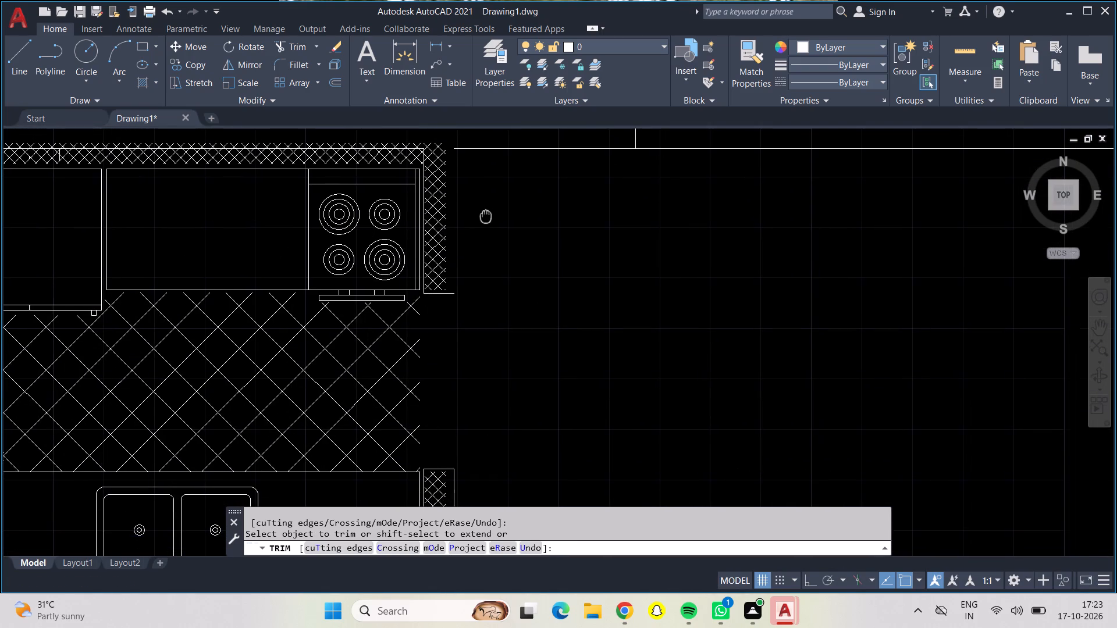
middle_drag(500, 332, 496, 197)
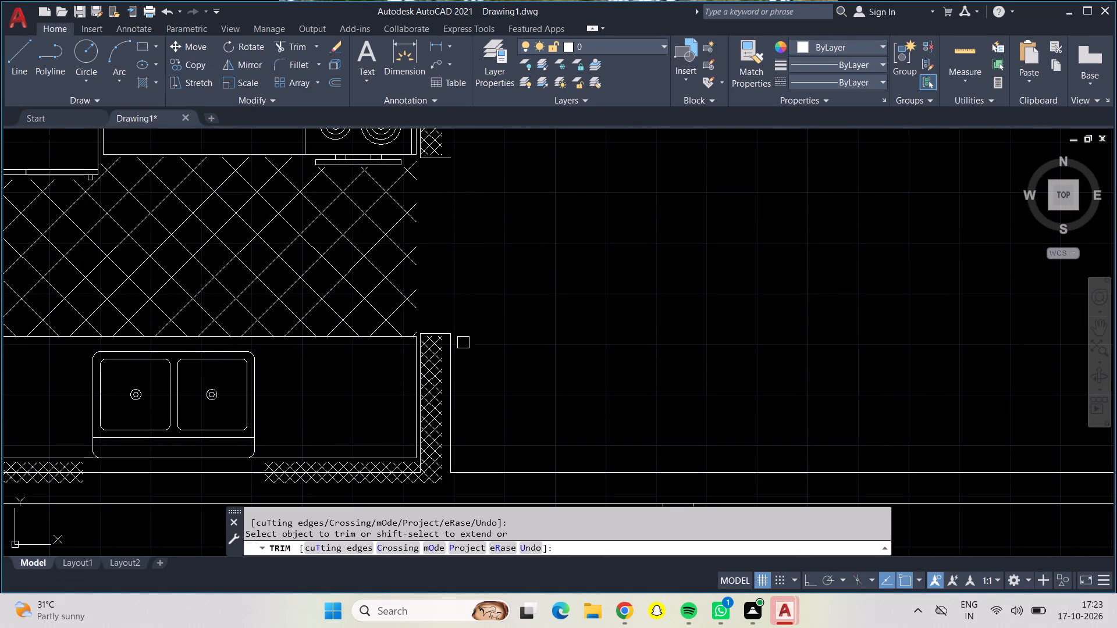
click(456, 377)
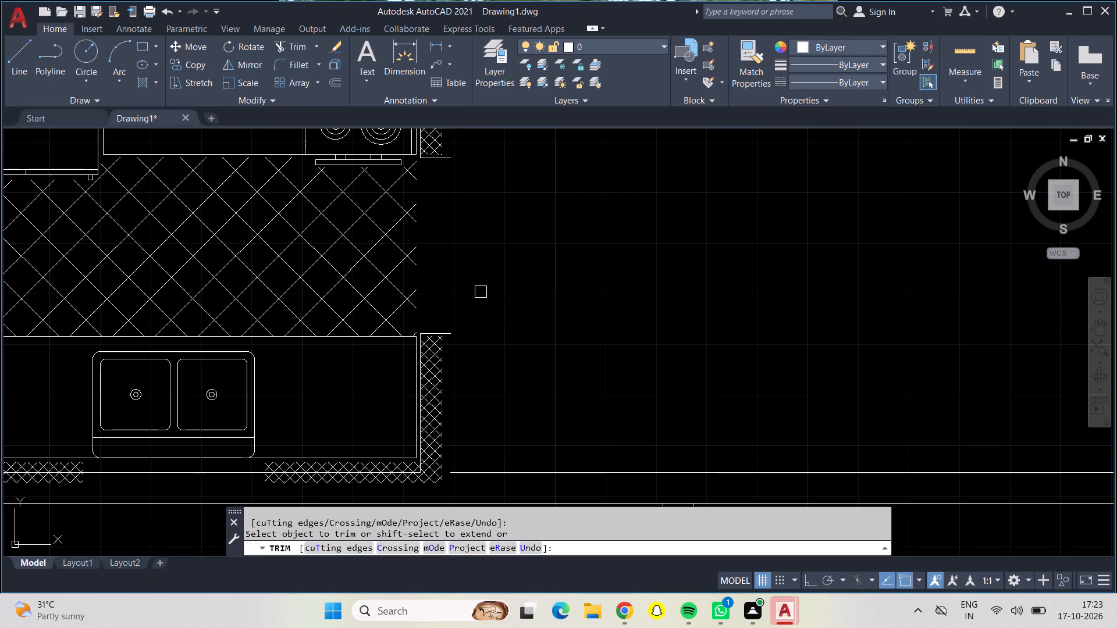
key(Escape)
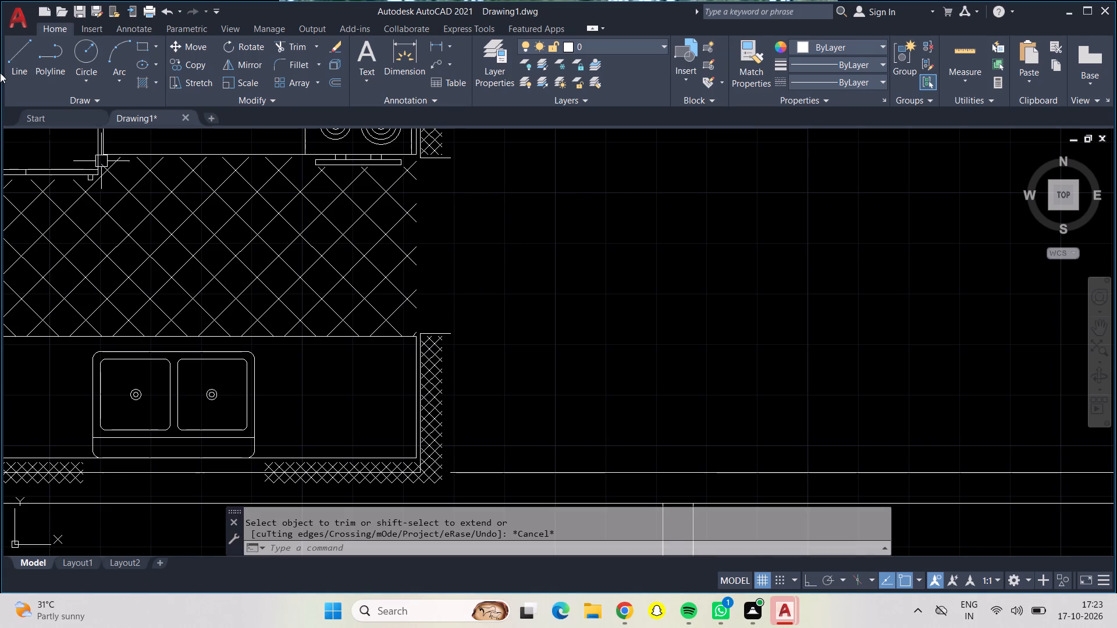
With ortho on, draw a vertical line along the outer face of the kitchen's east wall hatch, from its northeast to southeast corner.
click(15, 53)
scroll(399, 316, down, 1)
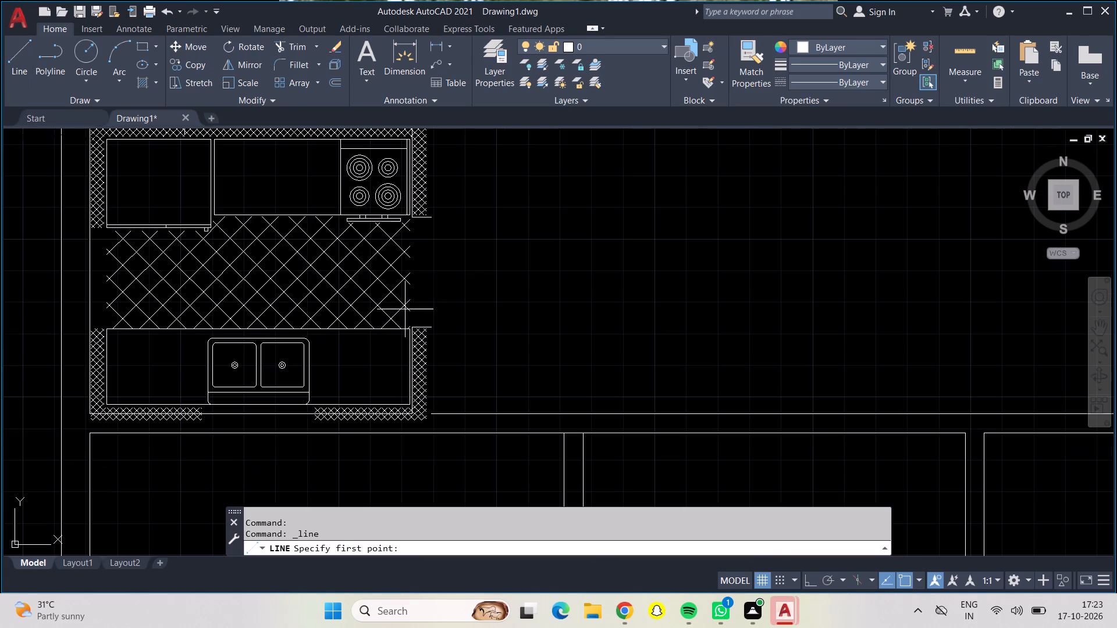
middle_drag(448, 261, 452, 282)
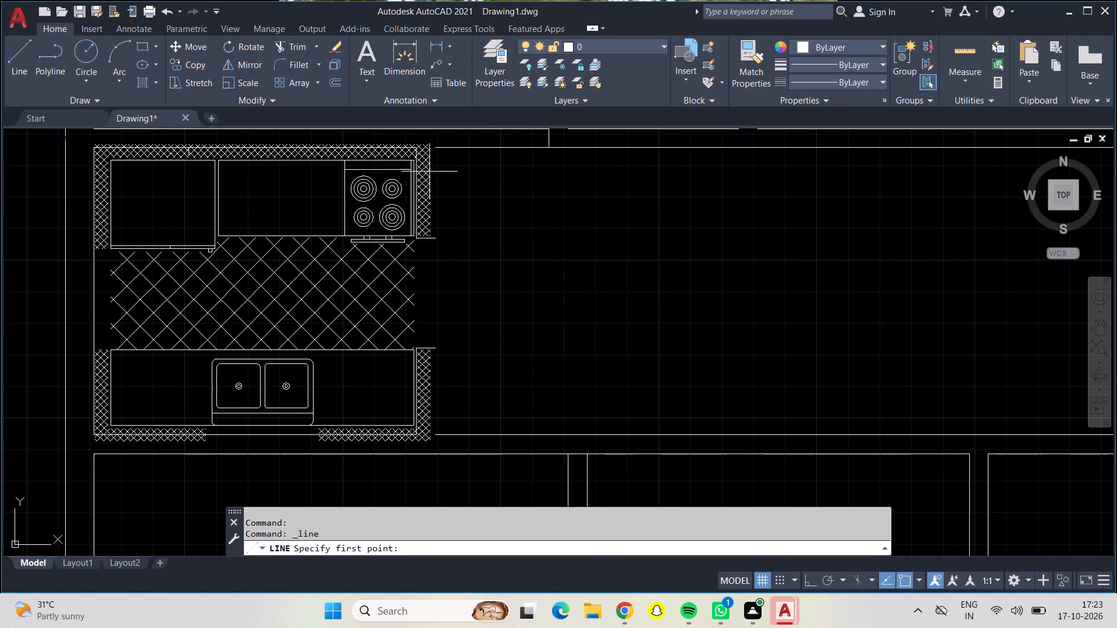
scroll(425, 157, up, 3)
scroll(472, 173, up, 1)
middle_drag(474, 173, 476, 263)
click(415, 180)
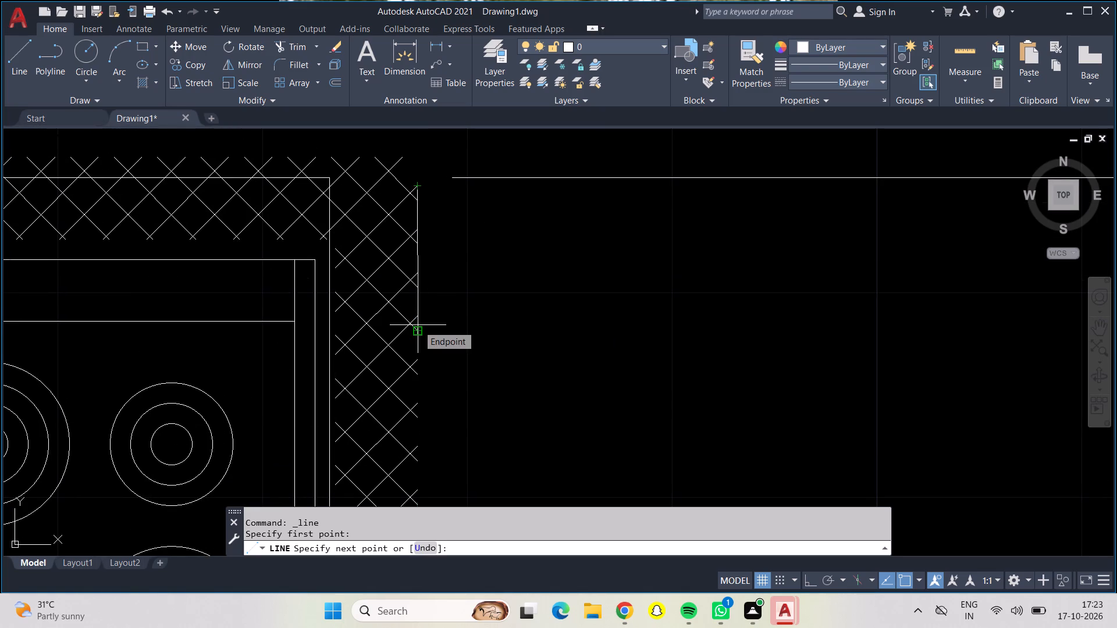
key(F8)
scroll(442, 324, down, 1)
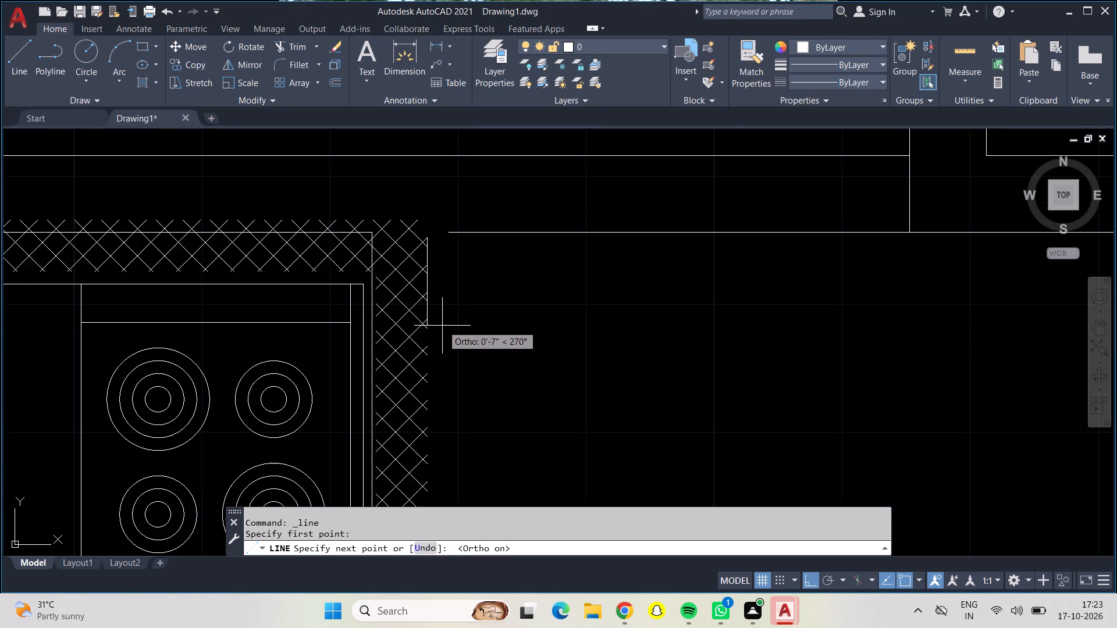
scroll(442, 326, down, 1)
middle_drag(437, 340, 450, 215)
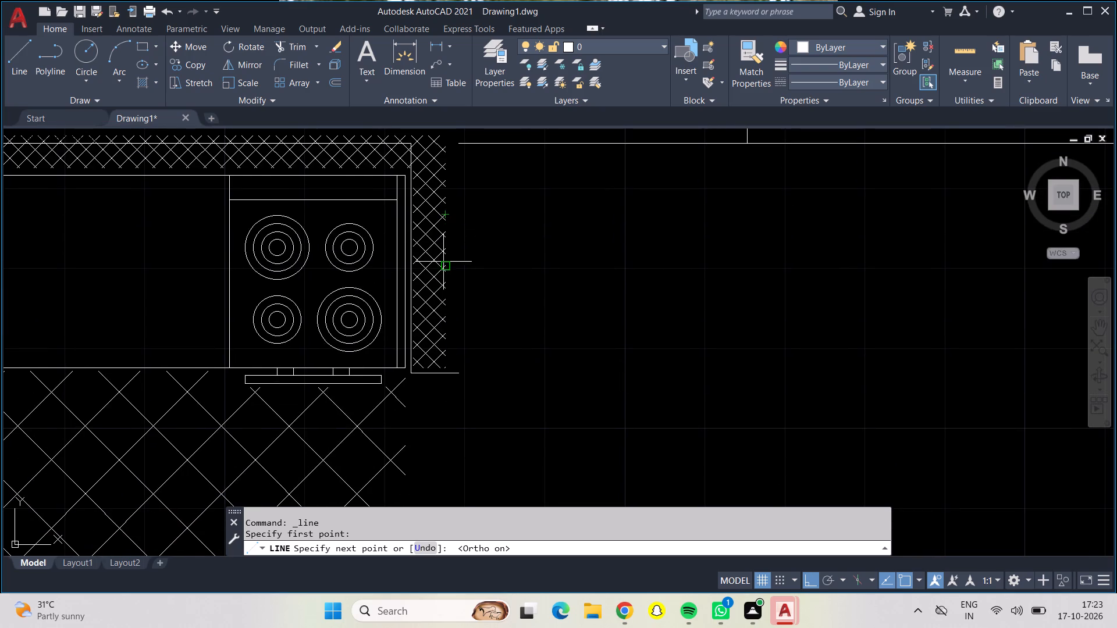
scroll(455, 408, down, 1)
middle_drag(455, 406, 474, 224)
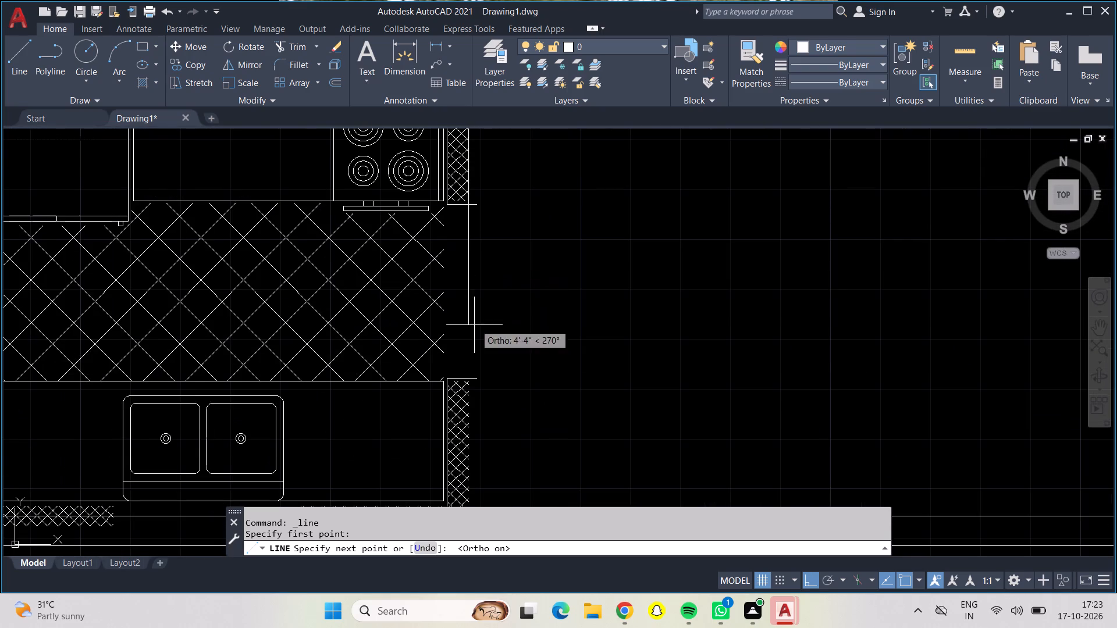
middle_drag(476, 391, 500, 245)
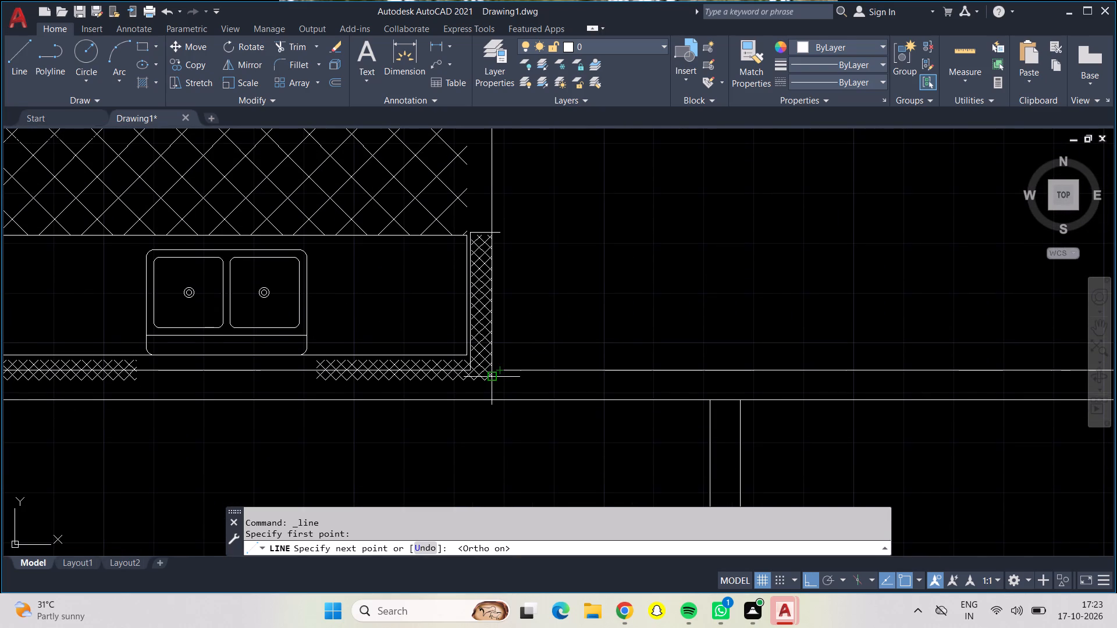
scroll(486, 377, up, 3)
scroll(486, 377, down, 1)
scroll(486, 377, up, 1)
scroll(486, 377, down, 1)
scroll(486, 377, up, 1)
scroll(486, 377, down, 1)
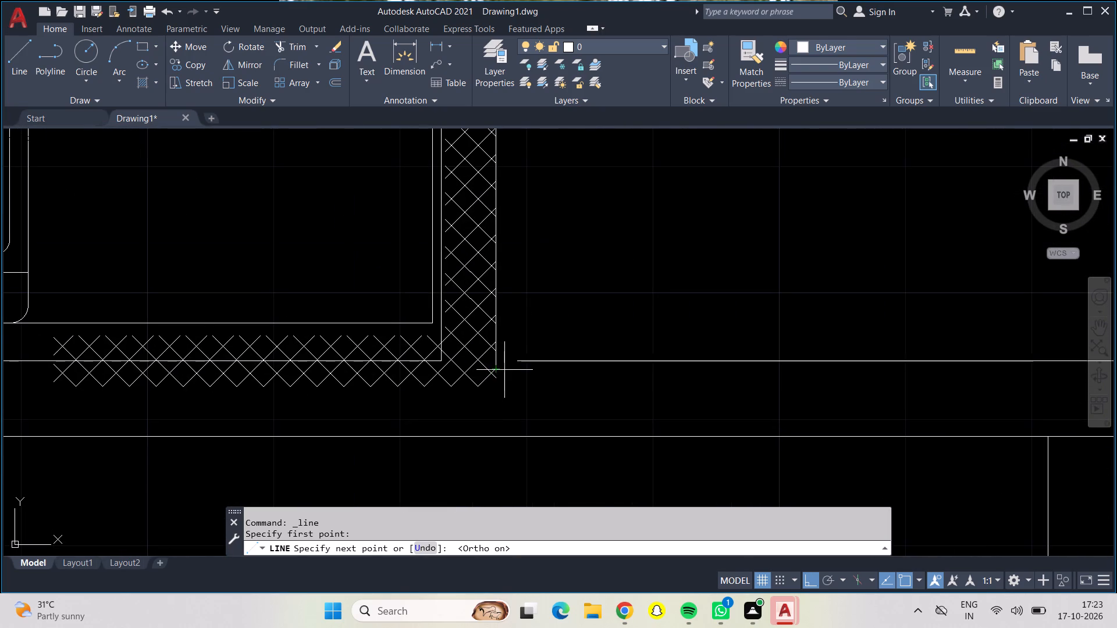
scroll(504, 370, up, 1)
scroll(505, 370, down, 1)
scroll(505, 370, up, 2)
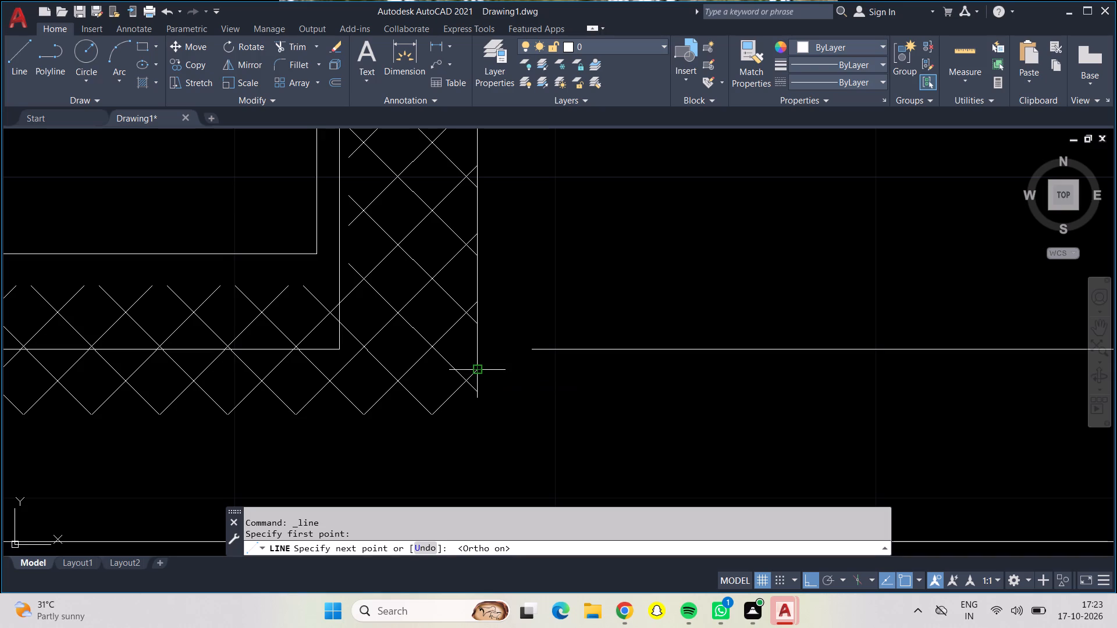
click(479, 373)
key(Escape)
Draw a horizontal line from the kitchen's northeast wall corner east to the partition line's end, closing the gap in the north wall.
scroll(503, 309, down, 2)
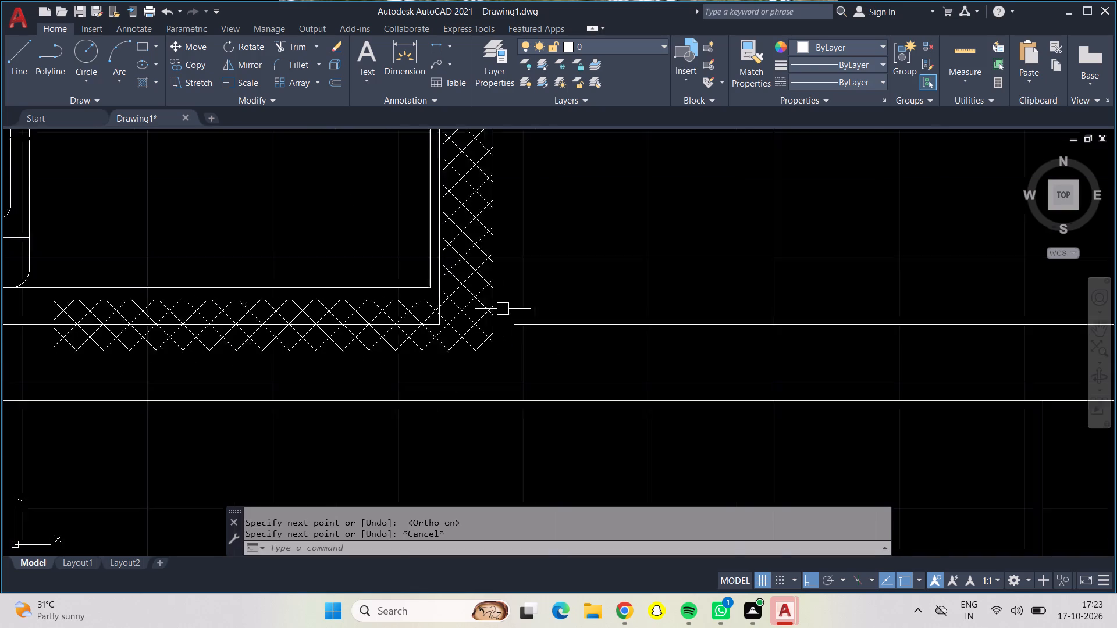
scroll(503, 309, up, 1)
scroll(508, 308, down, 1)
scroll(508, 308, up, 1)
scroll(508, 308, down, 1)
scroll(536, 258, down, 1)
scroll(582, 220, down, 2)
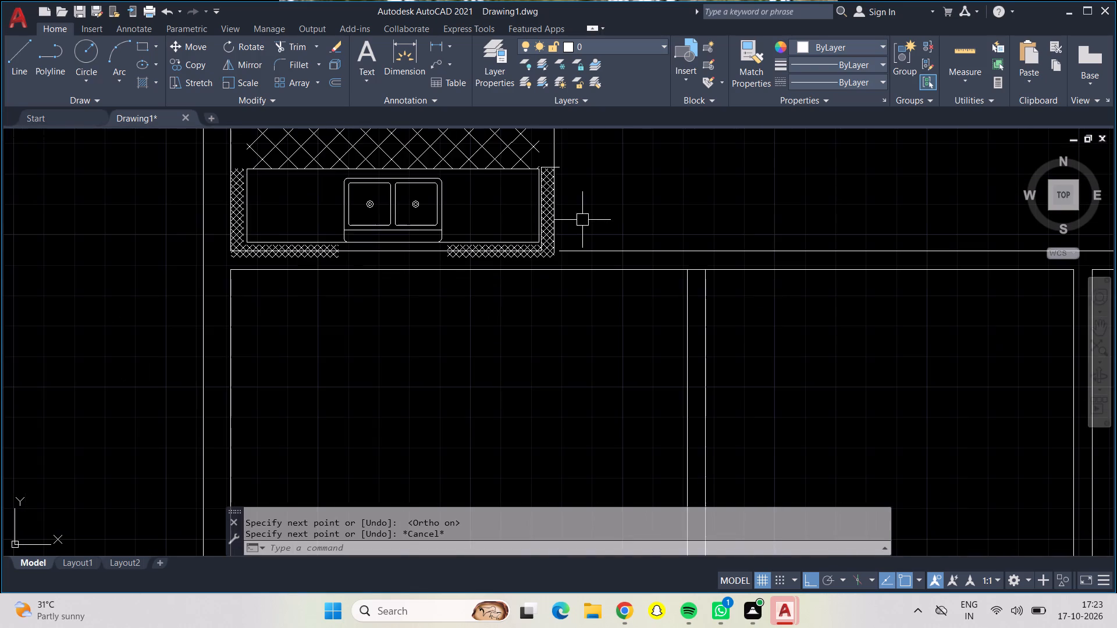
middle_drag(582, 220, 401, 449)
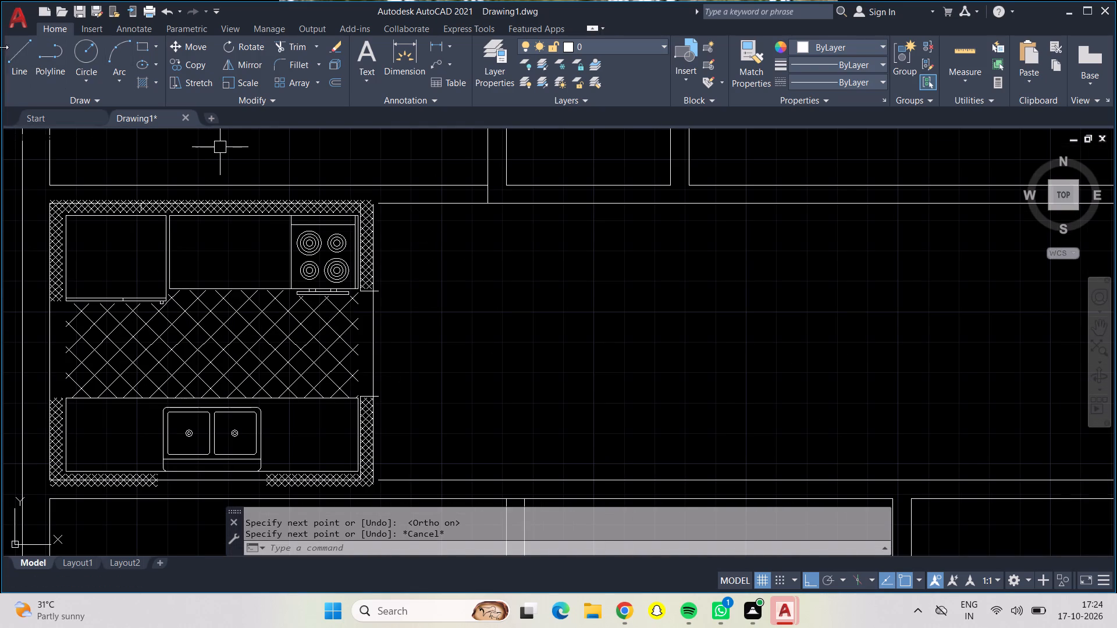
click(13, 50)
scroll(357, 204, up, 1)
scroll(357, 202, down, 1)
scroll(357, 202, up, 1)
scroll(357, 202, down, 1)
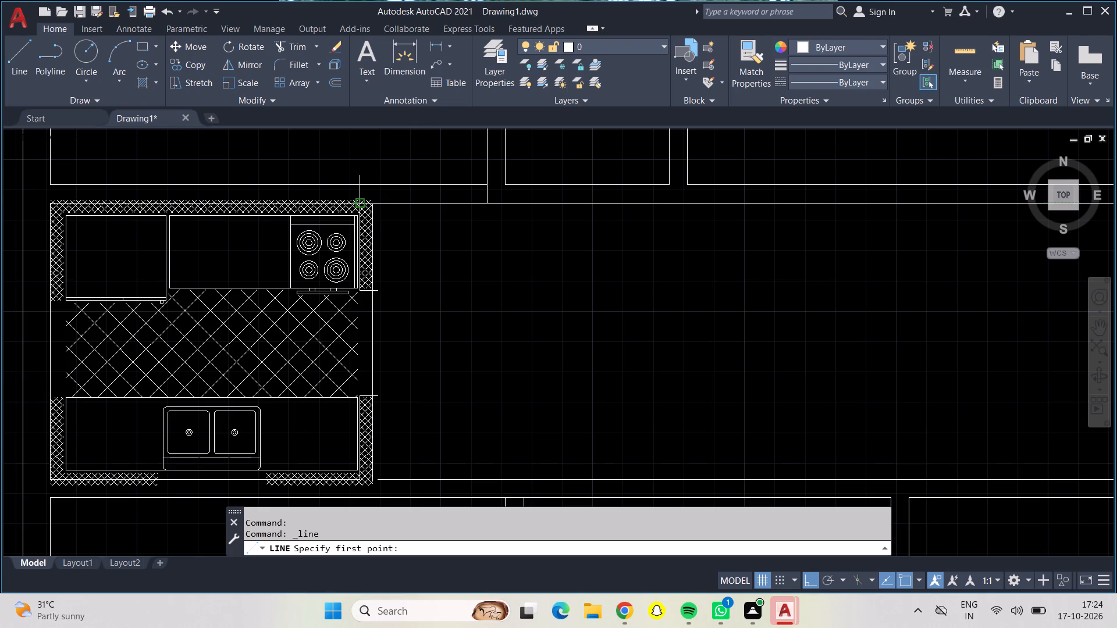
scroll(376, 200, up, 1)
scroll(376, 200, down, 1)
scroll(376, 200, up, 5)
scroll(371, 201, down, 1)
drag(259, 217, 286, 220)
click(371, 219)
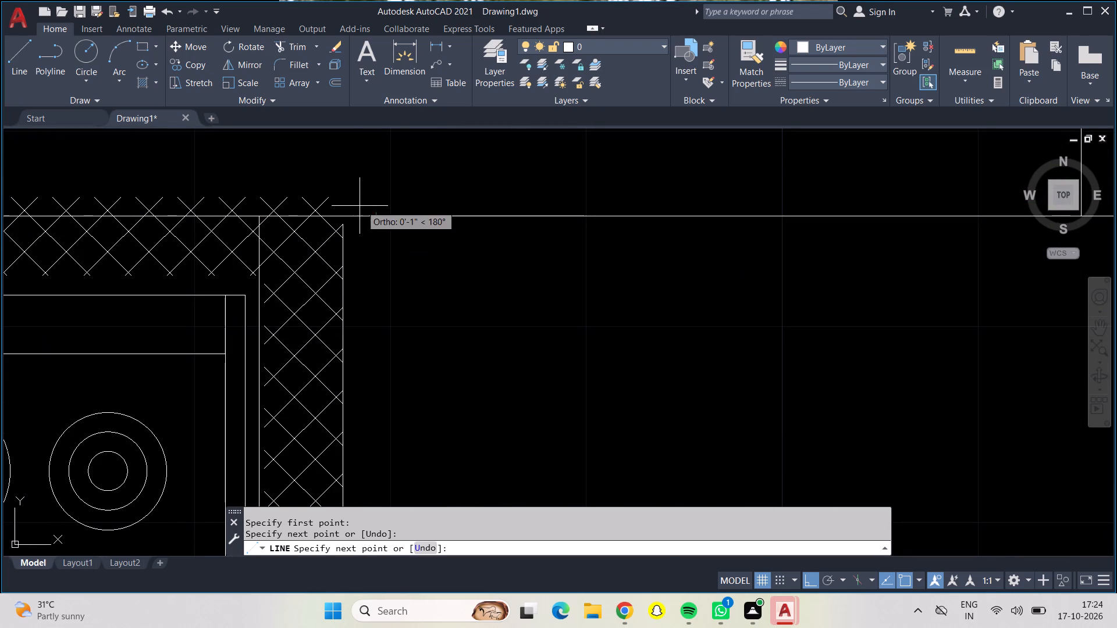
key(Escape)
From the wall junction northeast of the kitchen, draw a line 4" west, continuing north across the wall as the opening's east jamb.
scroll(361, 205, up, 1)
scroll(359, 205, down, 1)
scroll(356, 208, up, 1)
scroll(248, 206, down, 4)
scroll(369, 277, down, 1)
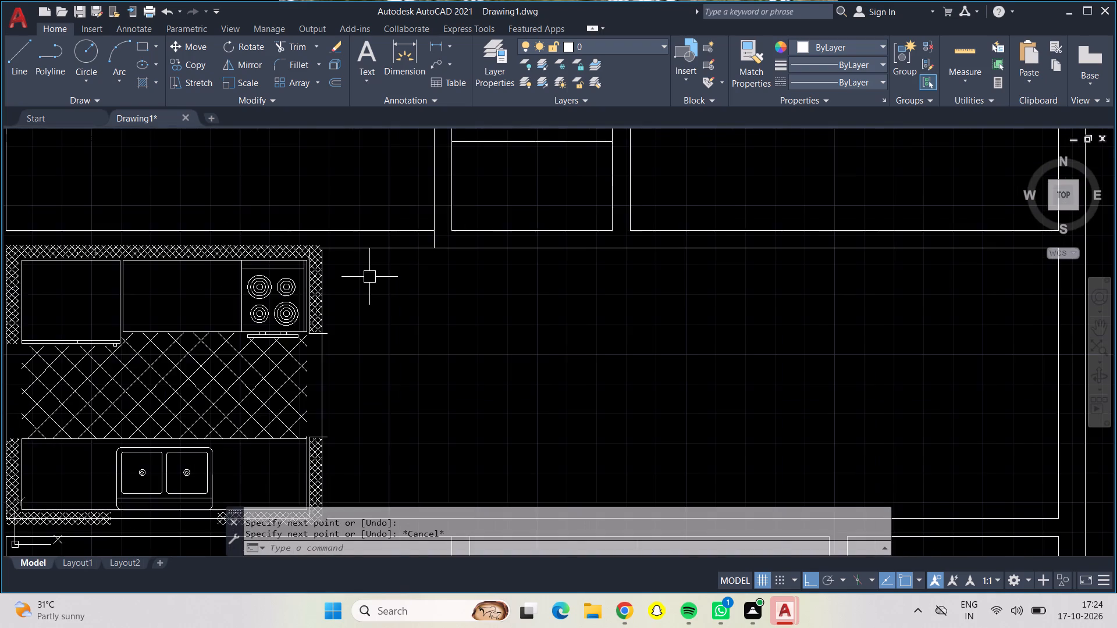
scroll(369, 277, down, 1)
middle_drag(372, 278, 261, 215)
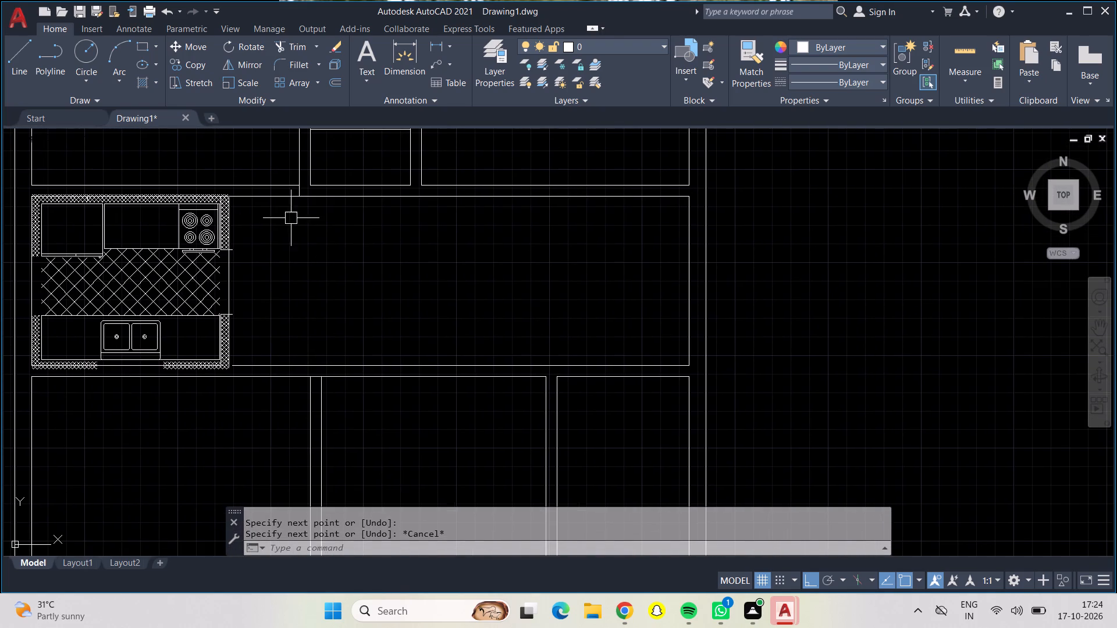
middle_drag(349, 227, 424, 363)
middle_click(442, 361)
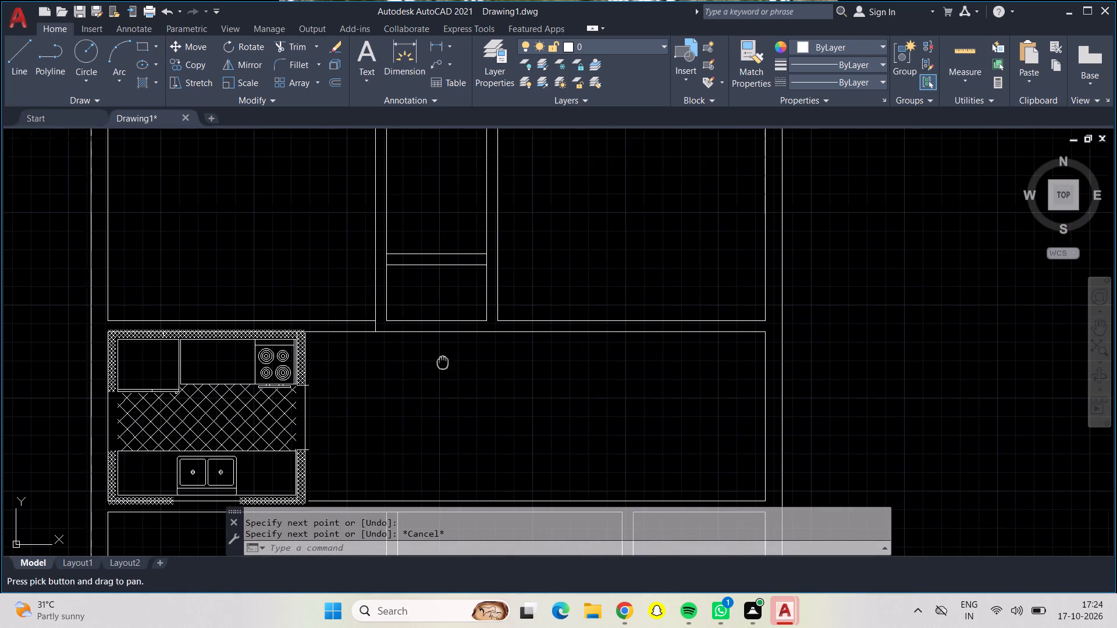
click(12, 60)
scroll(321, 321, down, 1)
scroll(321, 321, up, 1)
scroll(321, 320, down, 1)
scroll(321, 320, up, 3)
scroll(344, 348, down, 1)
scroll(344, 348, up, 2)
scroll(346, 340, down, 1)
scroll(346, 340, up, 3)
scroll(395, 315, down, 1)
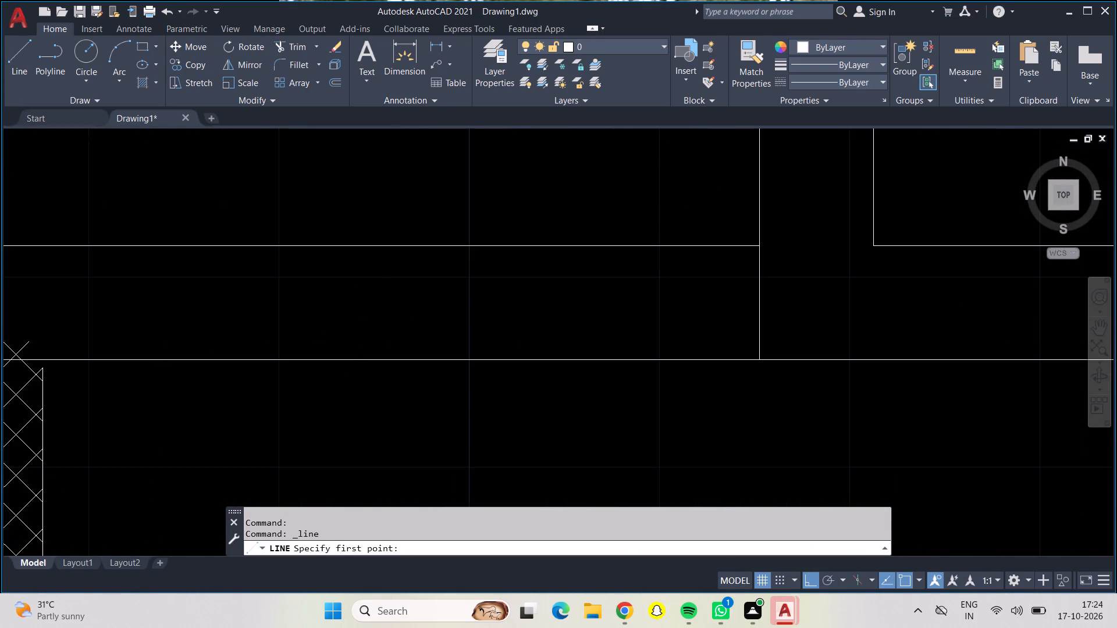
middle_drag(397, 315, 401, 223)
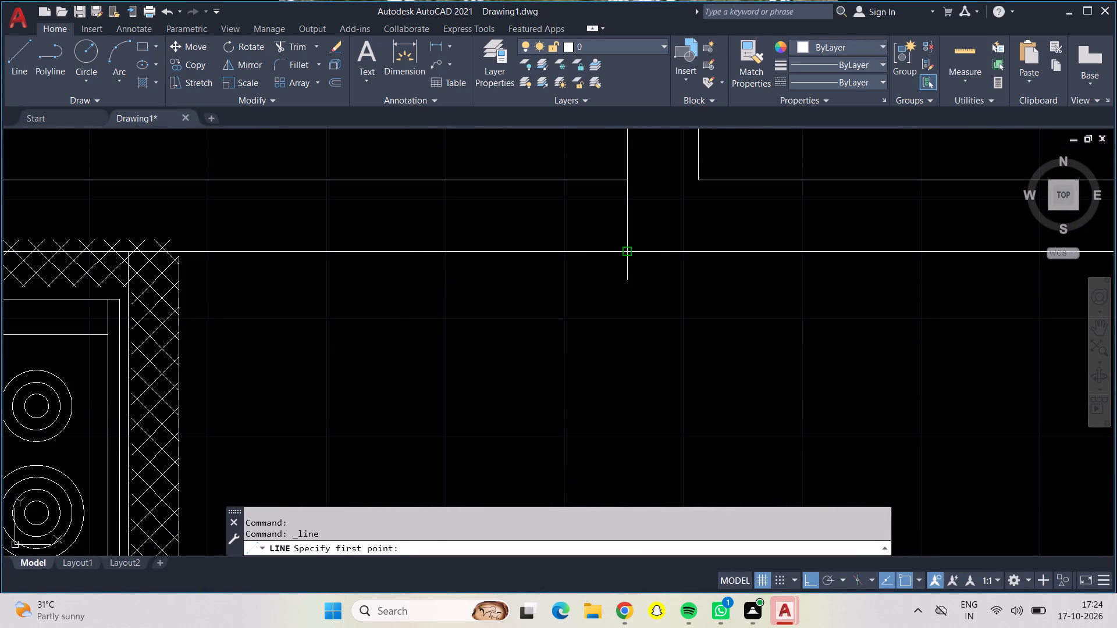
click(631, 254)
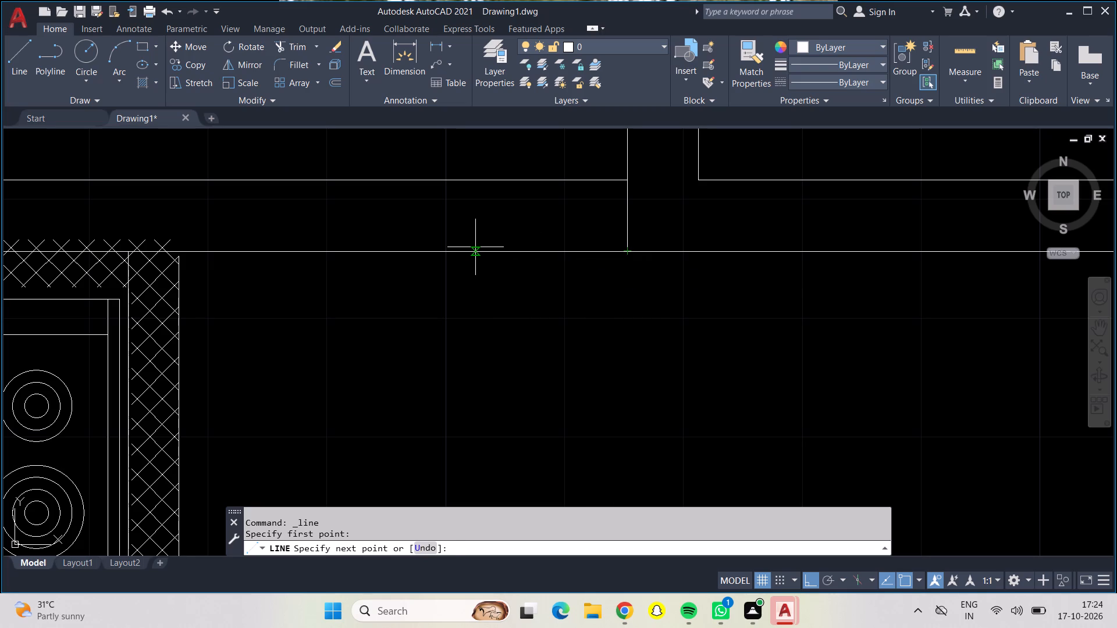
key(5)
key(BackSpace)
text(4")
key(Return)
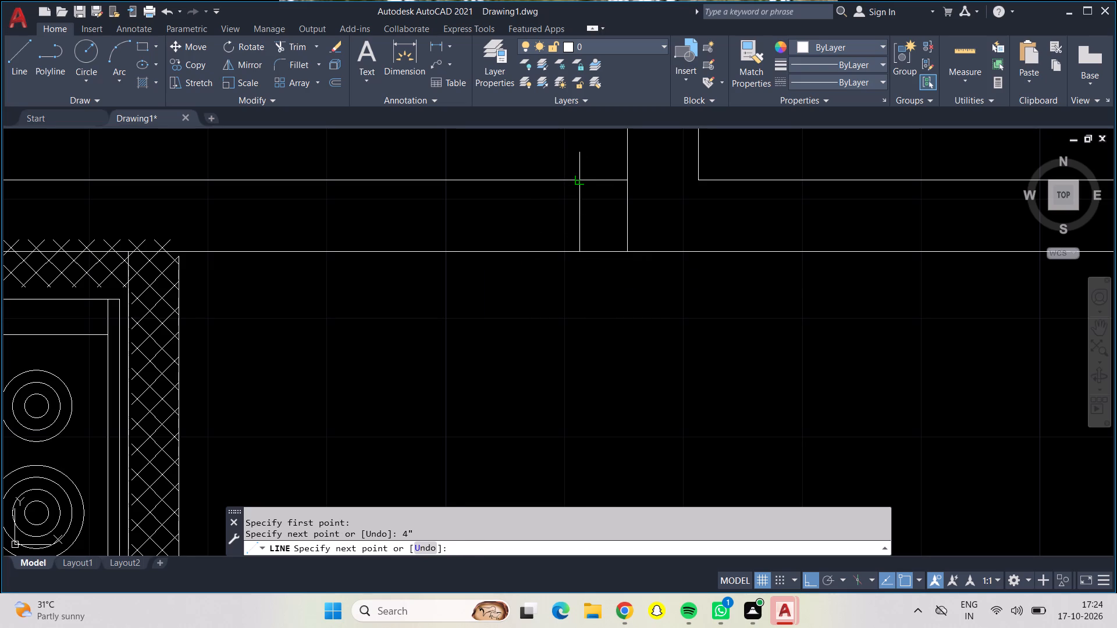
drag(579, 184, 571, 184)
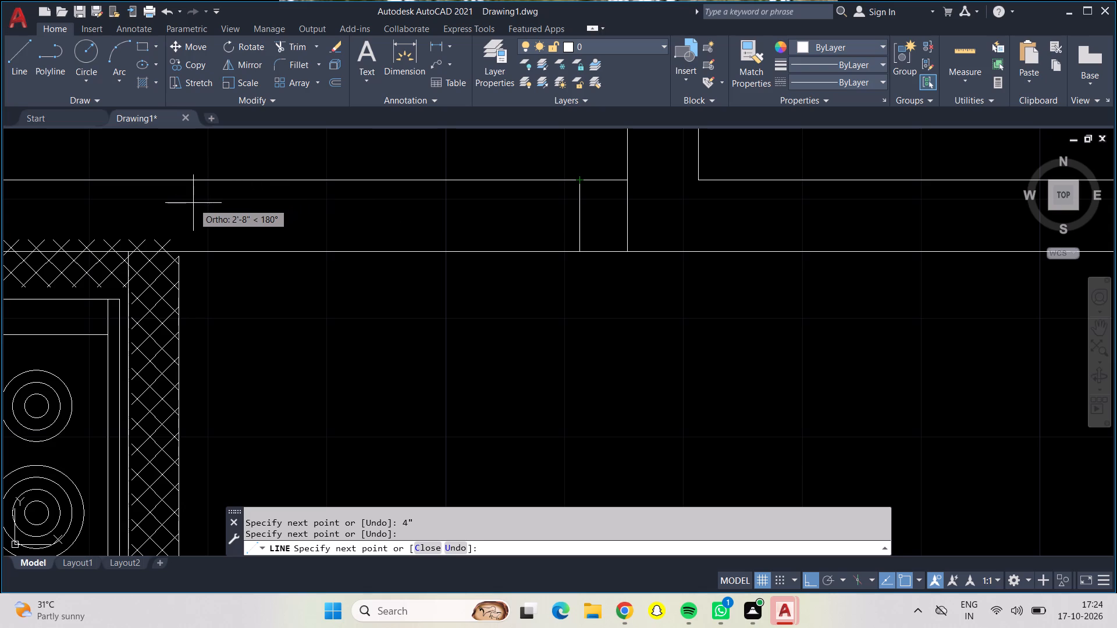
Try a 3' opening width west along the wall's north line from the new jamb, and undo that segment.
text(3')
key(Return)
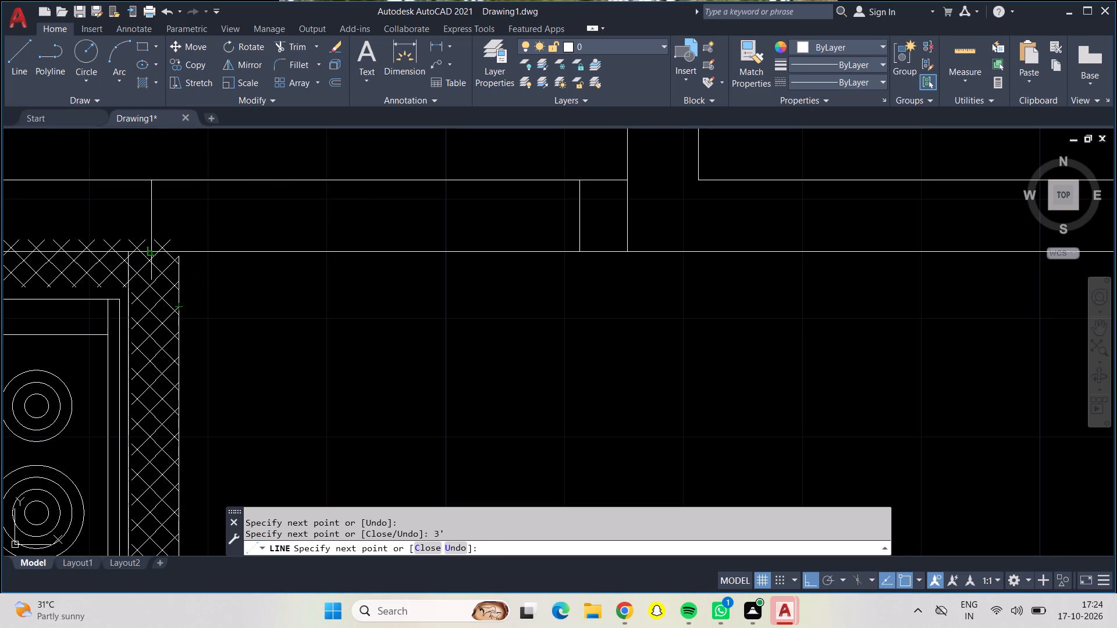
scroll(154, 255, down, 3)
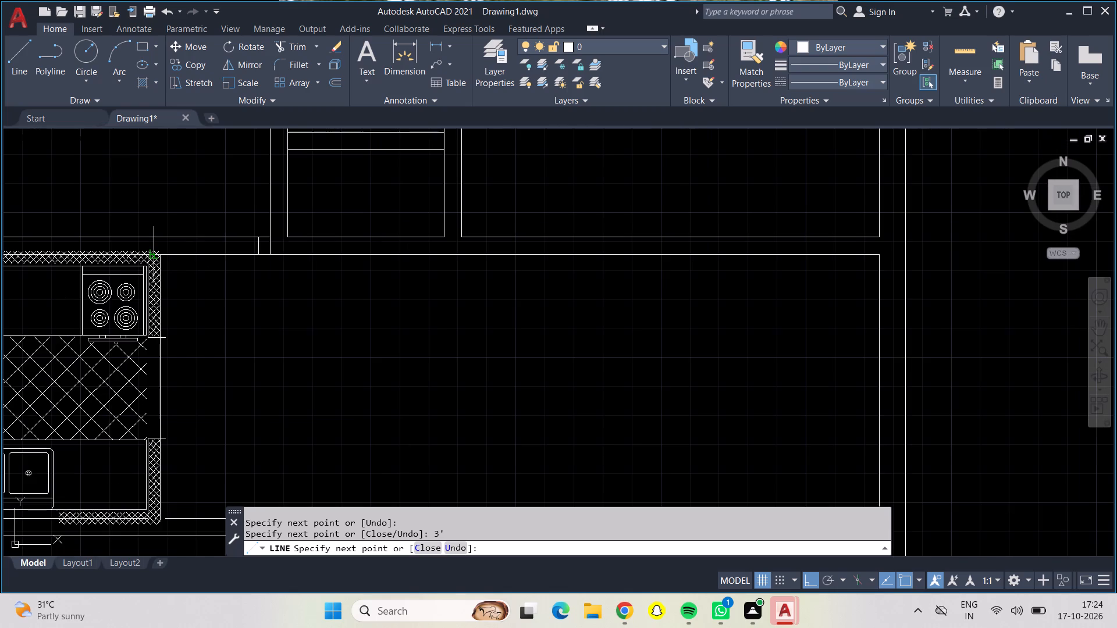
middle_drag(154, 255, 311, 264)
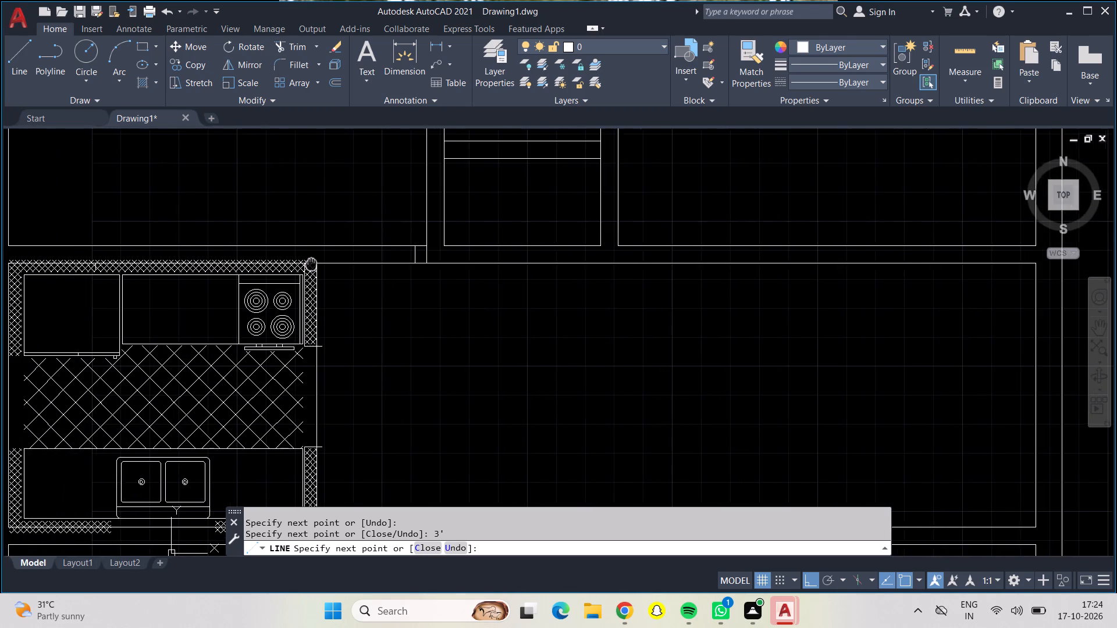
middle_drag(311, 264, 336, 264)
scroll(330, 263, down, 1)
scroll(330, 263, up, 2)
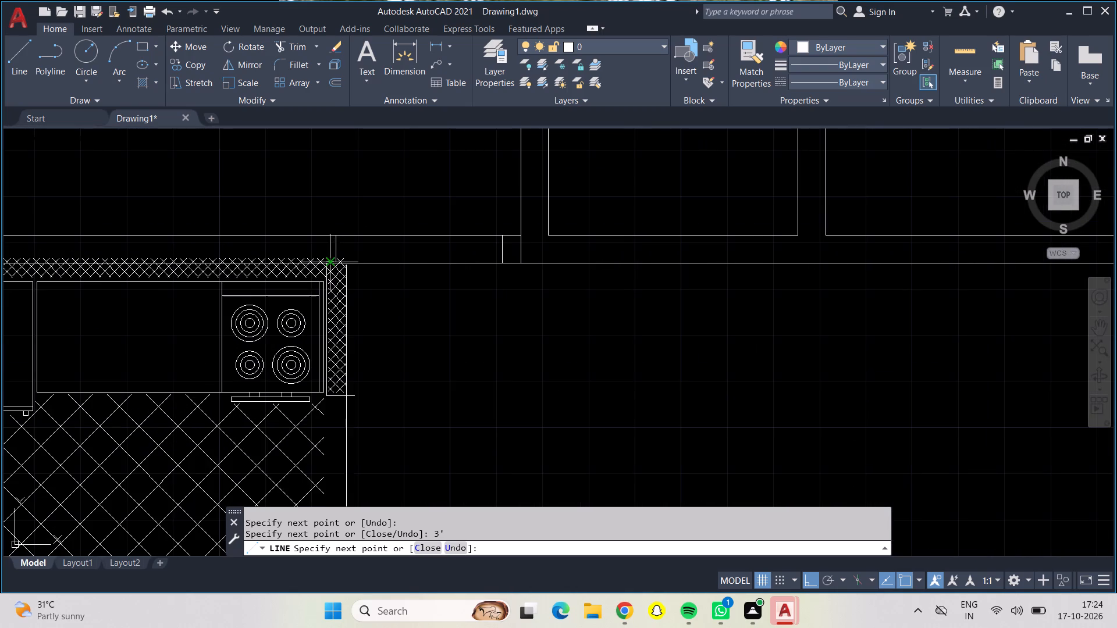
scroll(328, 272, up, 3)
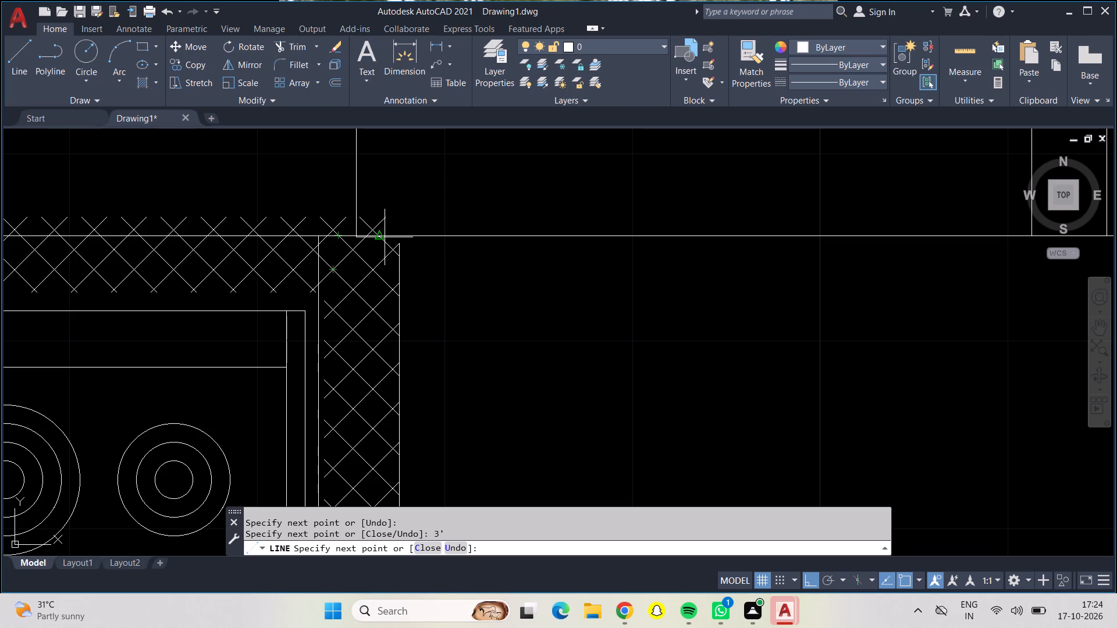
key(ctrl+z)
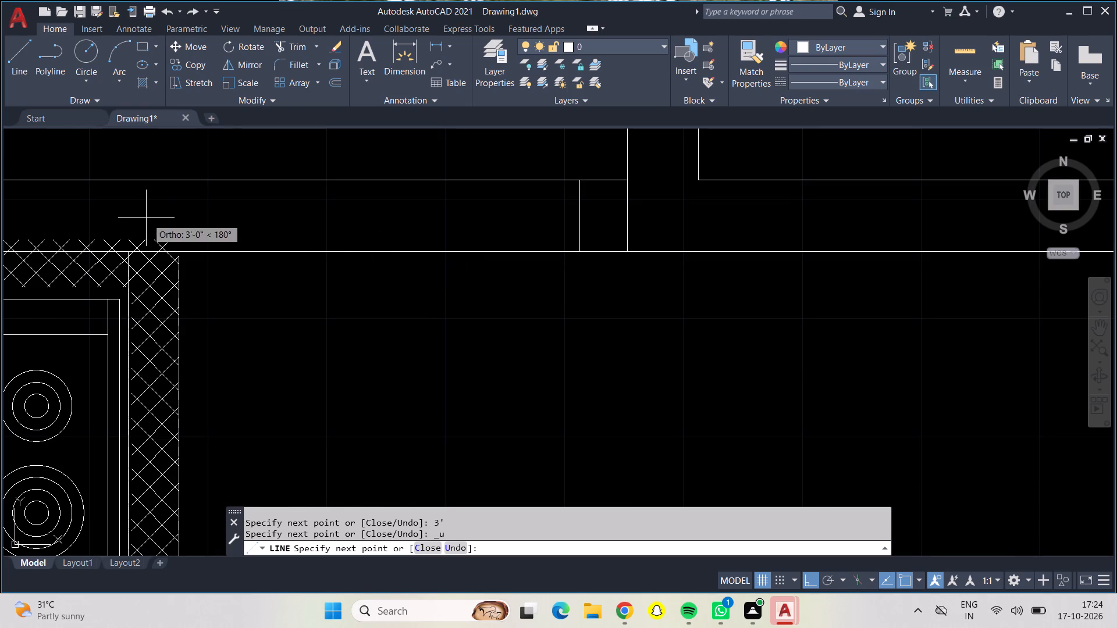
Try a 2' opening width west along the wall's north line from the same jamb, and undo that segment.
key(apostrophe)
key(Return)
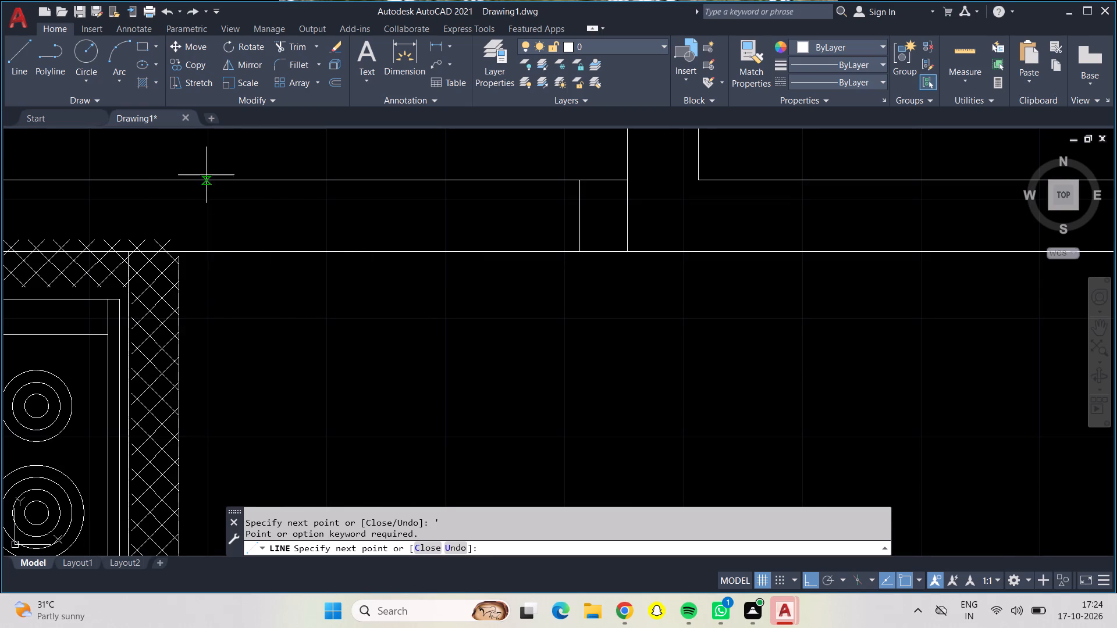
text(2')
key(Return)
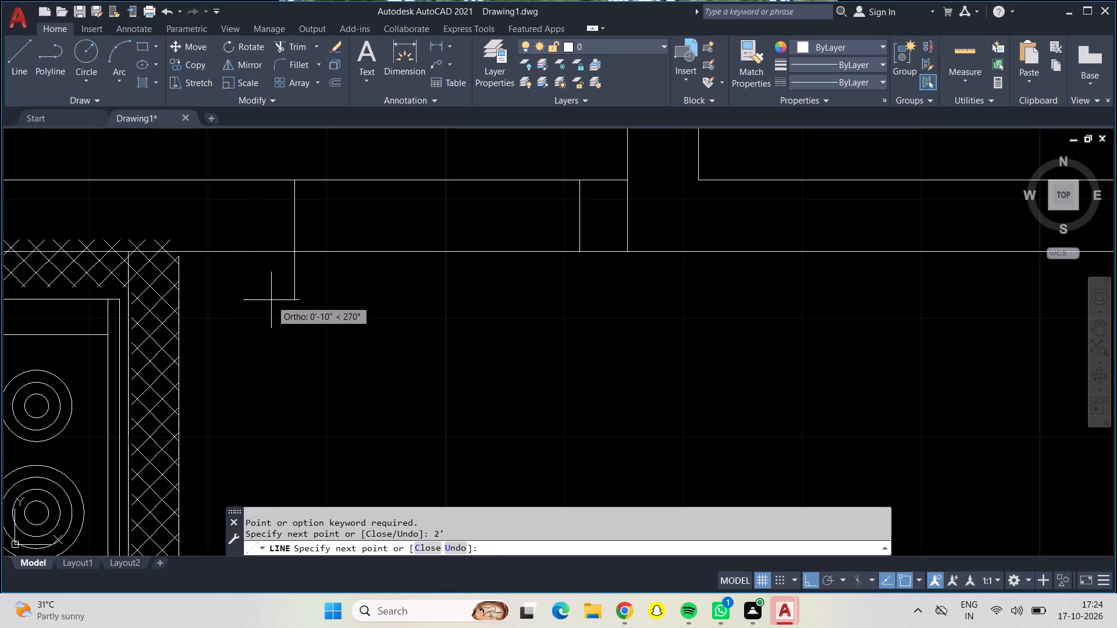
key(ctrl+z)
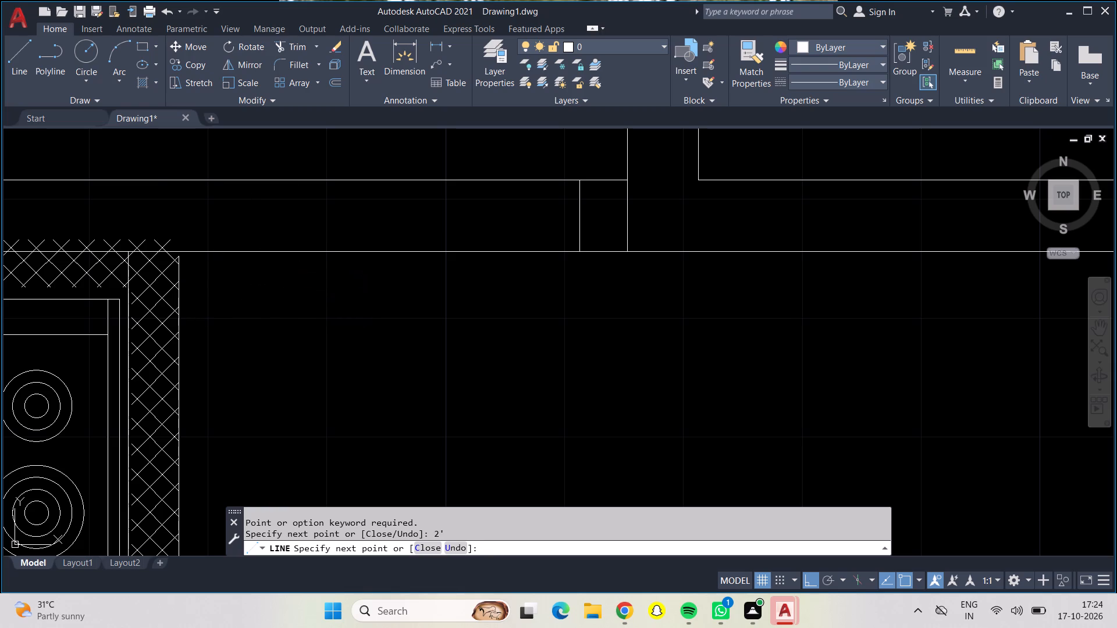
Continue the line 2'6" west along the wall's north line and south across the wall to form the opening's west jamb.
key(2)
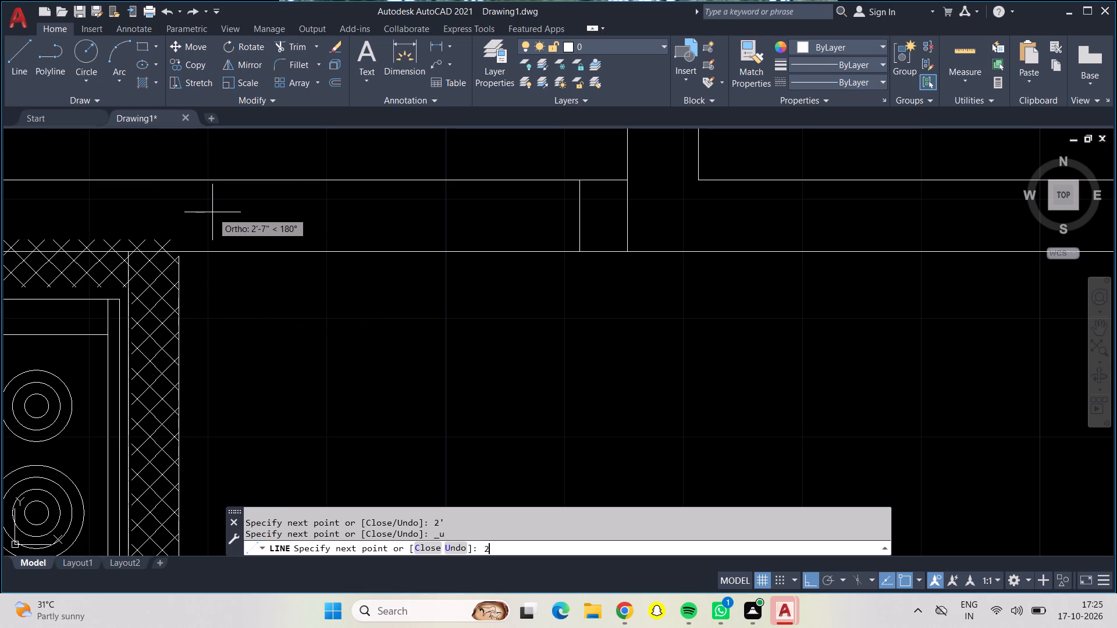
key(apostrophe)
text(6")
key(Return)
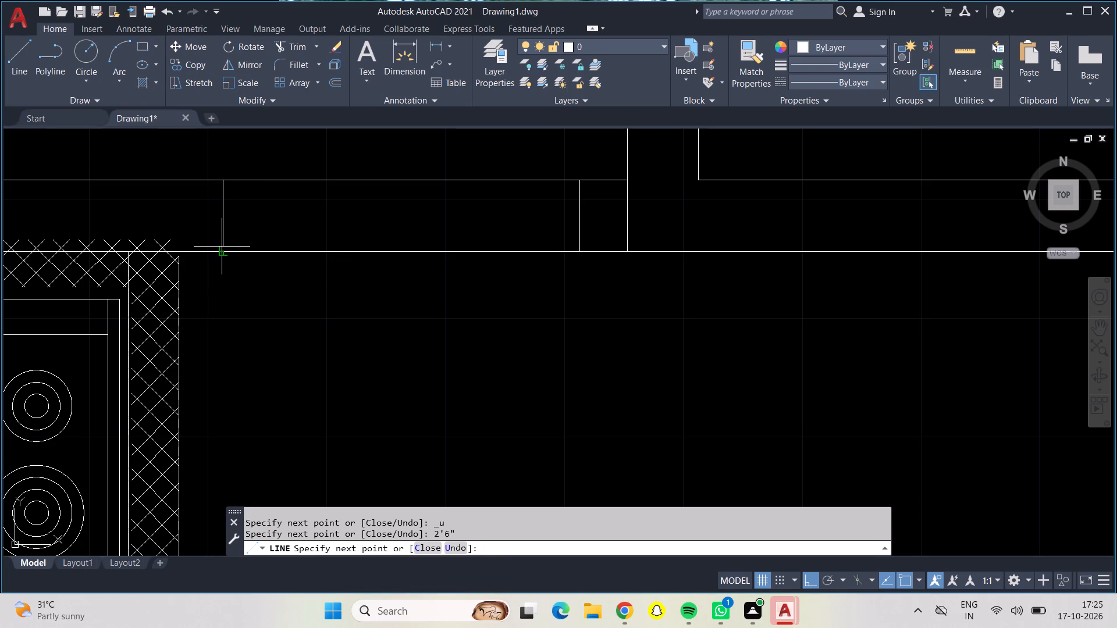
click(222, 250)
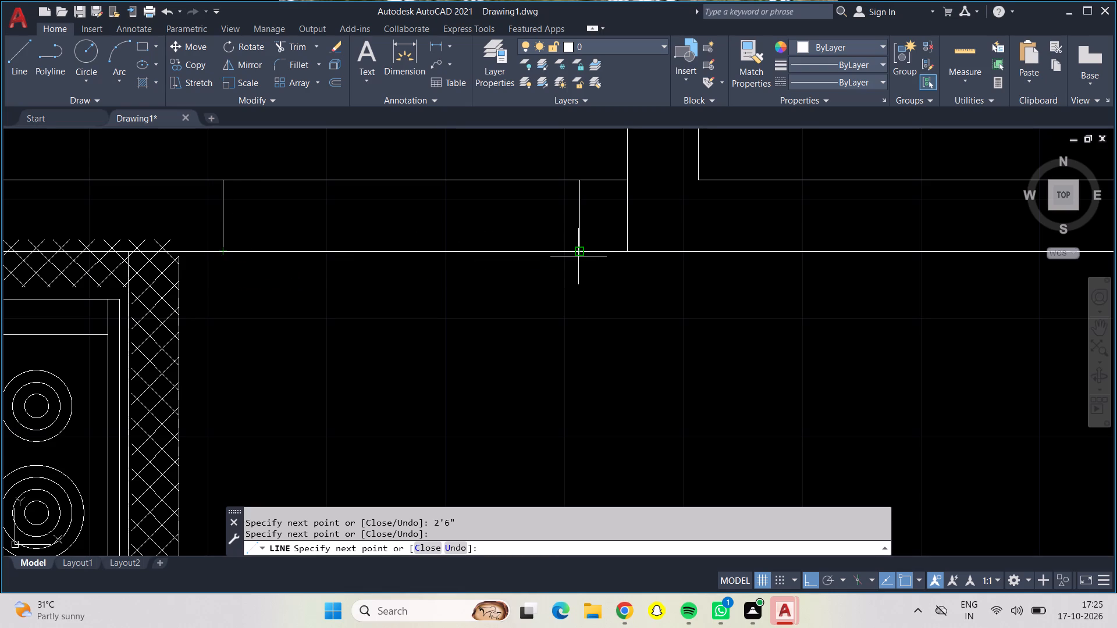
Continue the line east along the wall's south line, north across the east jamb, and 2'6" further north as the door leaf.
click(578, 252)
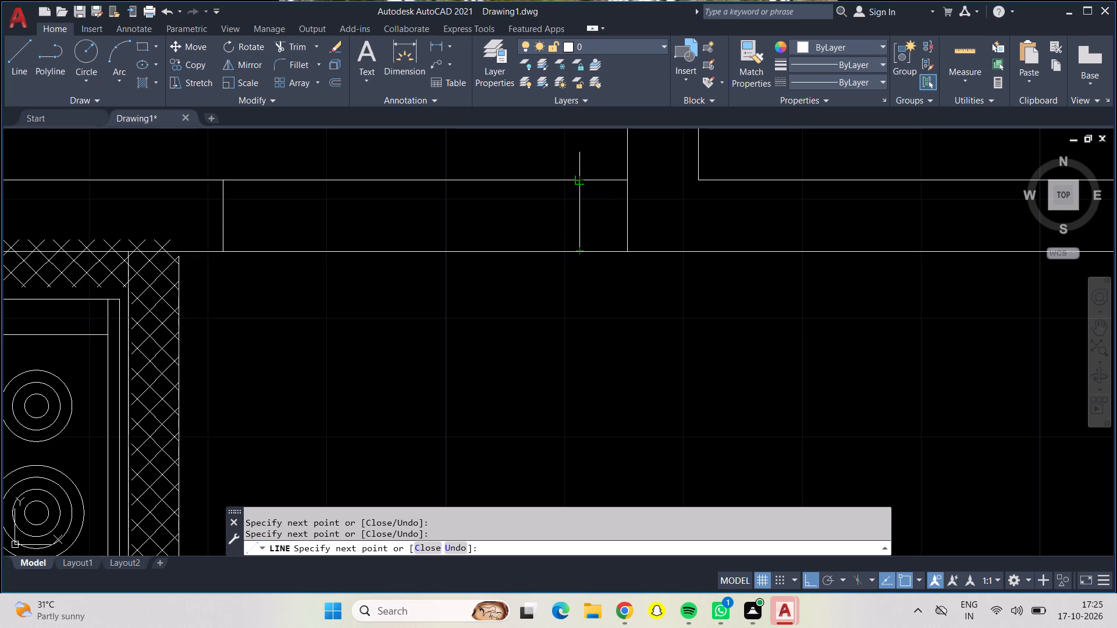
click(580, 180)
scroll(577, 175, down, 1)
middle_drag(576, 138, 547, 345)
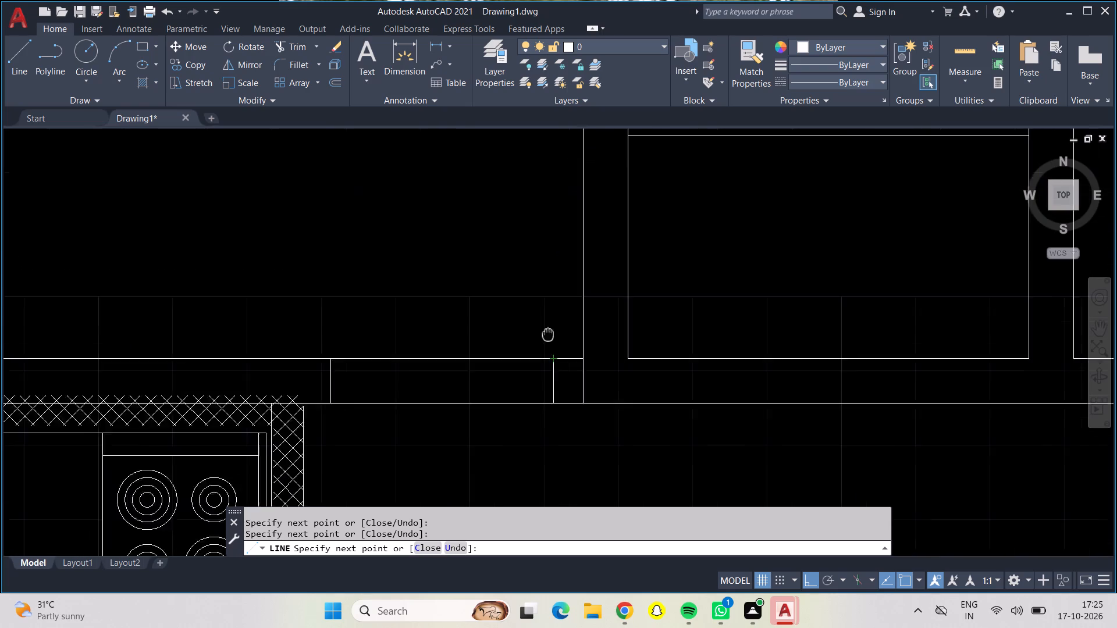
middle_drag(547, 345, 546, 349)
scroll(546, 348, down, 1)
text(2'6)
key(shift+quotedbl)
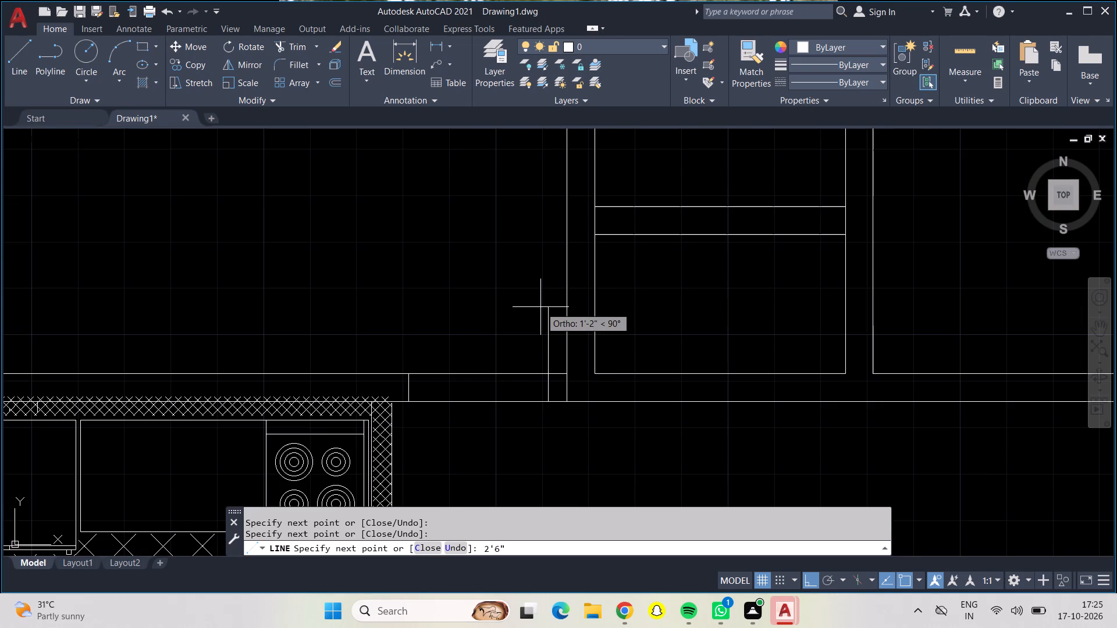
key(Return)
key(Return)
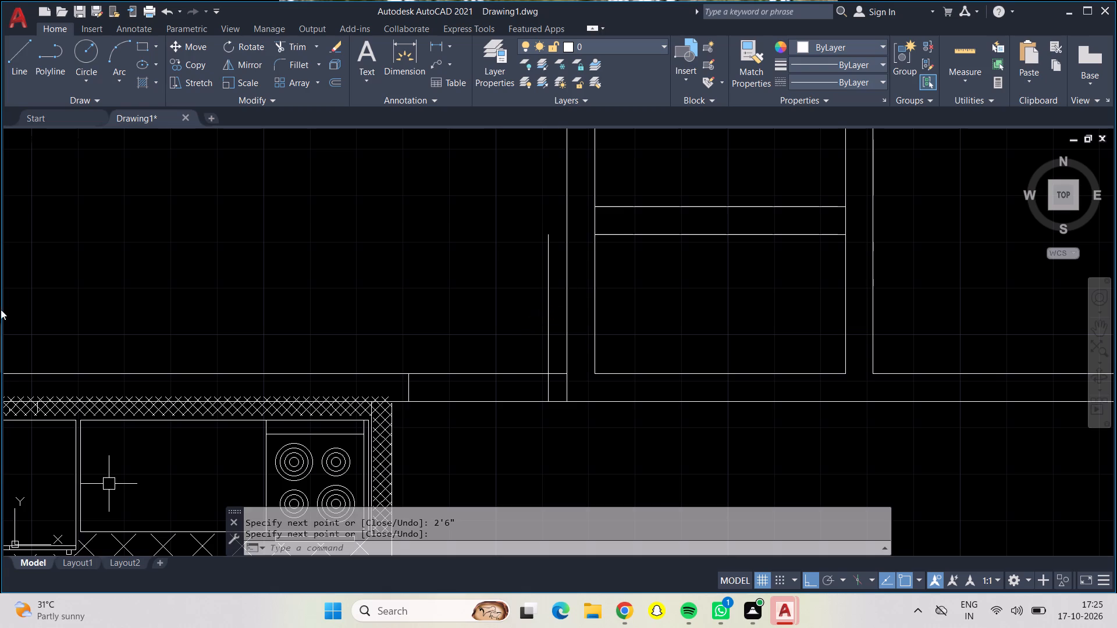
From the southwest corner of the room east of the narrow room, outline an opening 4" east and 2'6" wide across its south wall.
click(17, 78)
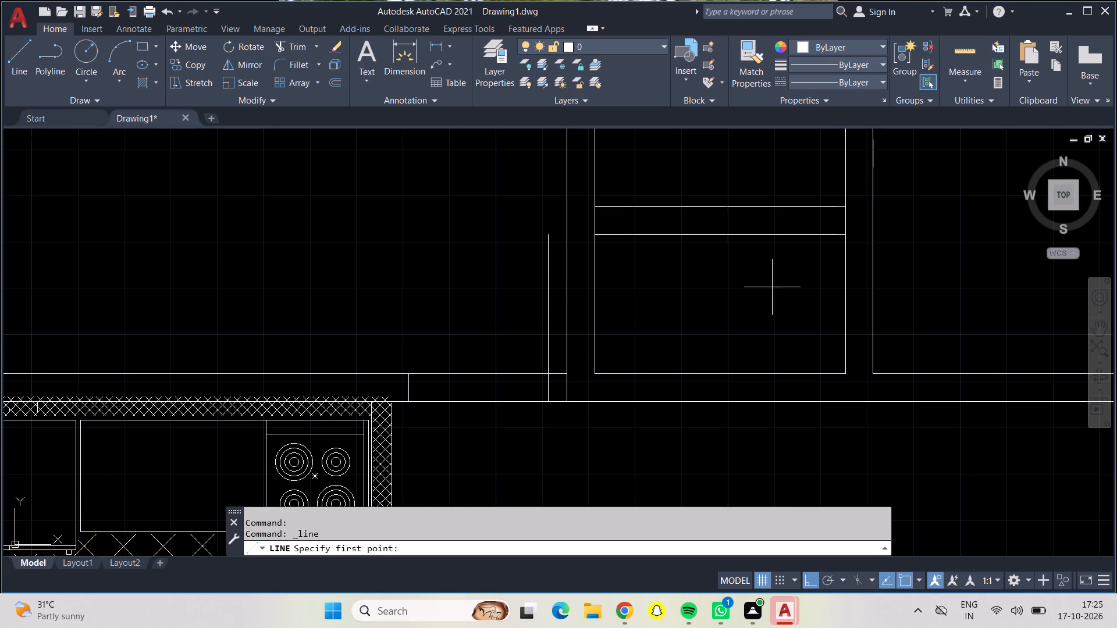
middle_drag(724, 301, 238, 318)
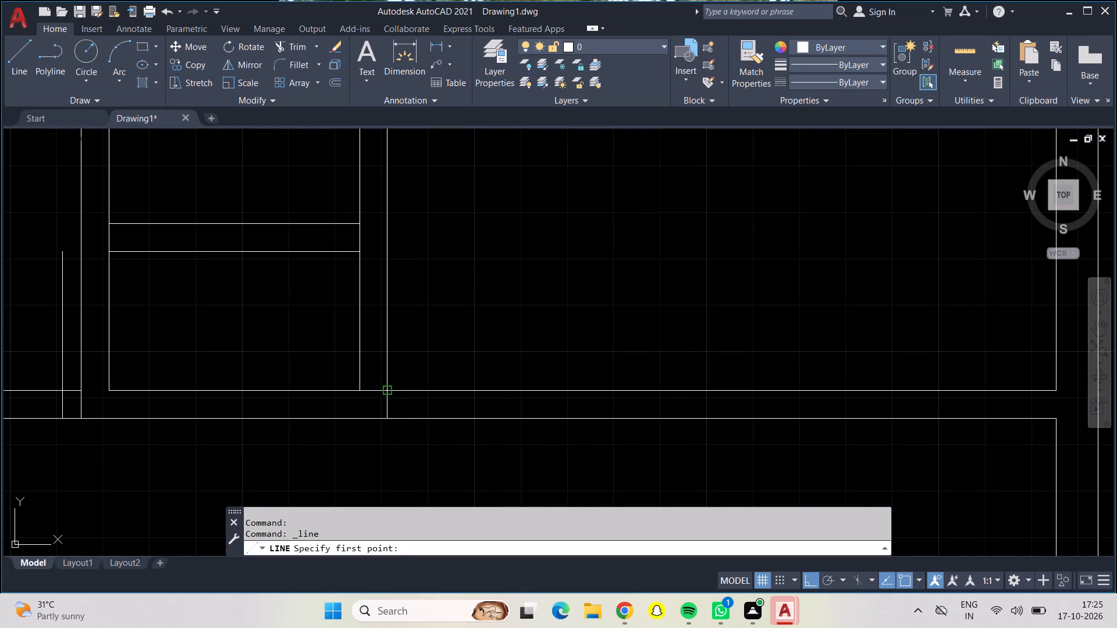
click(386, 390)
key(4)
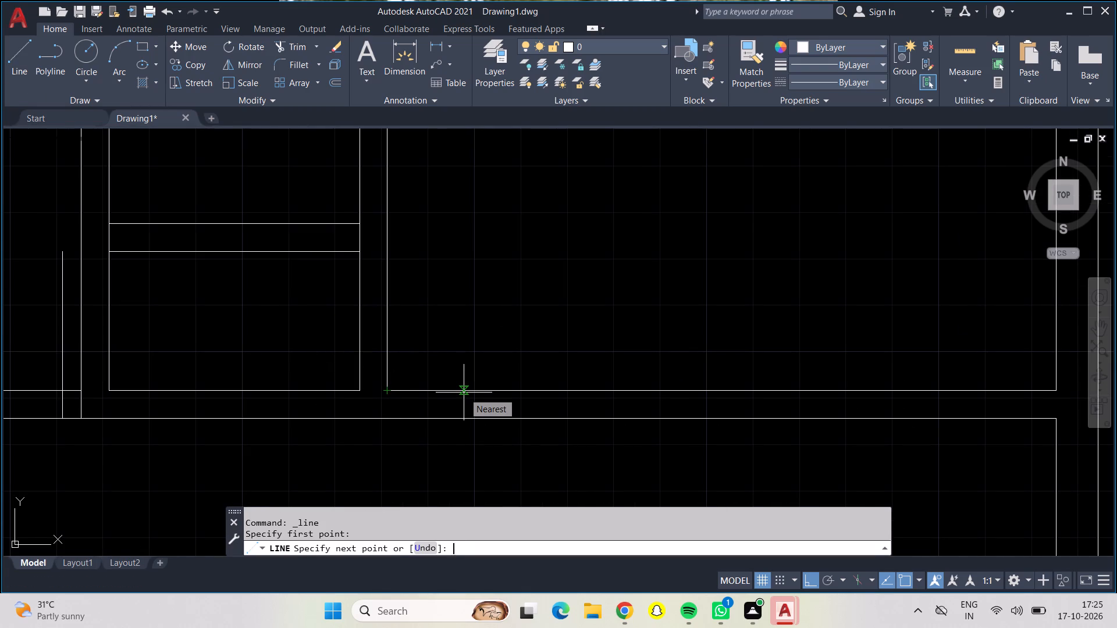
key(shift+quotedbl)
key(Return)
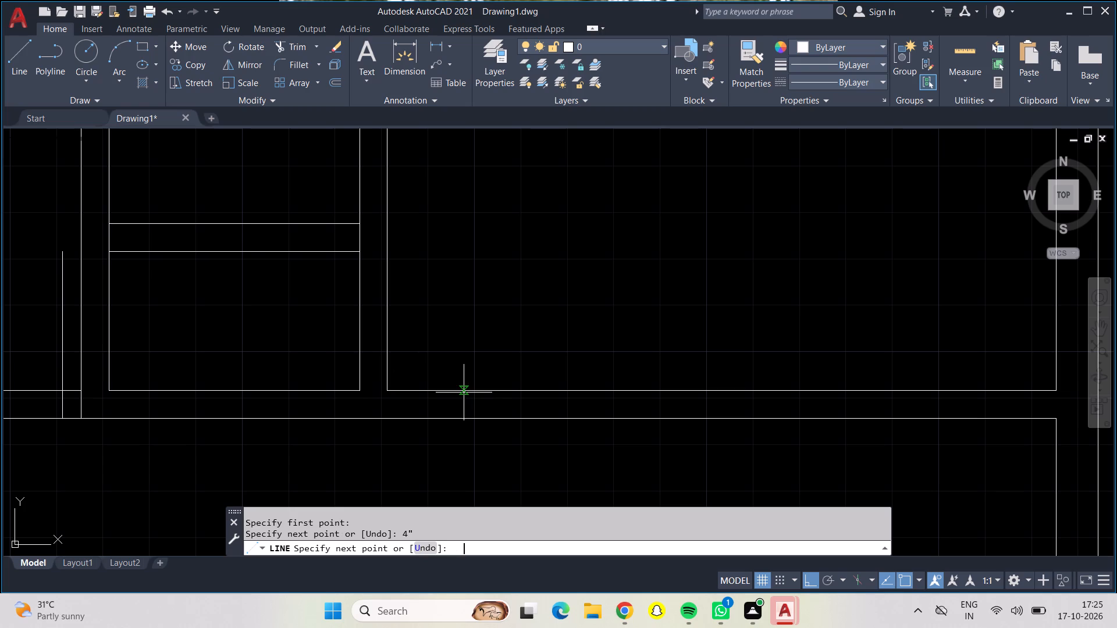
click(406, 419)
key(2)
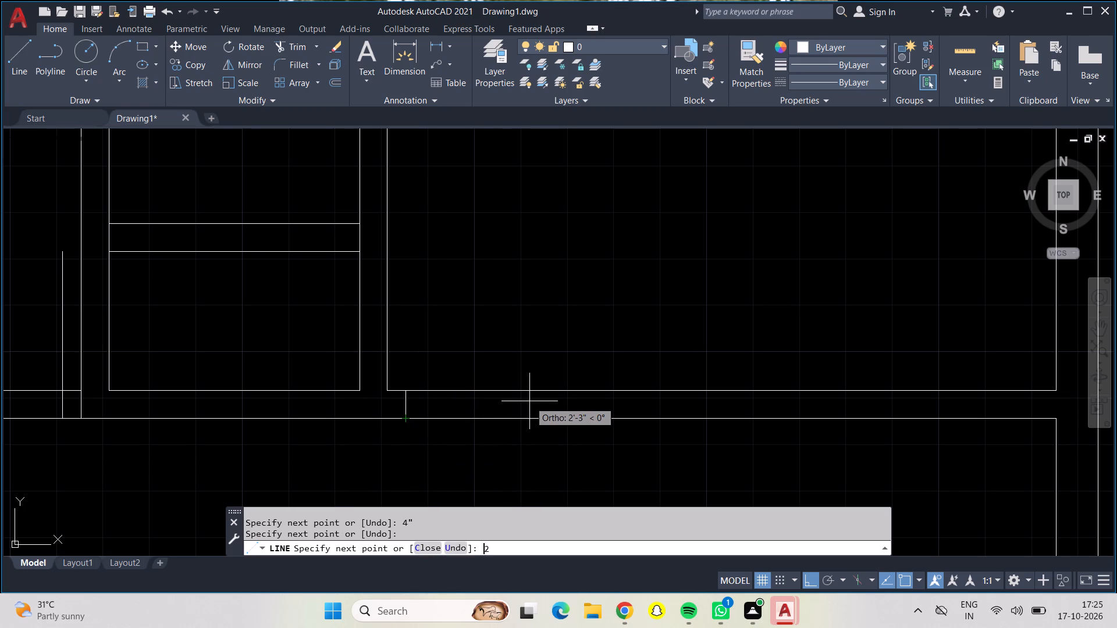
key(apostrophe)
text(6")
key(Return)
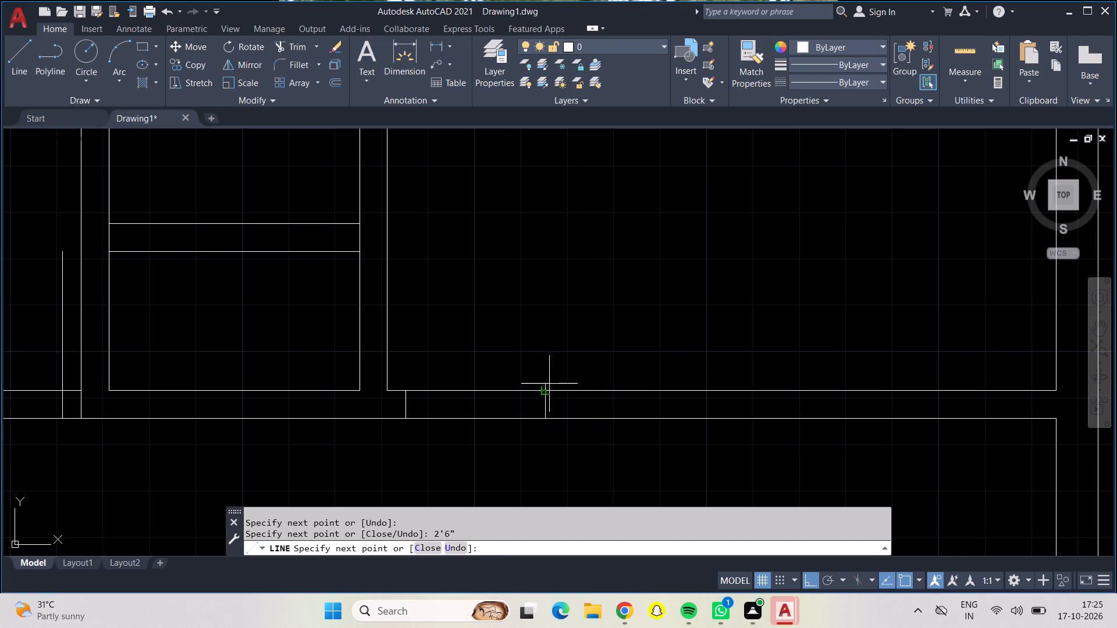
click(547, 390)
Continue the line west along the wall's north line to the opening's west jamb and 2'6" north as the door leaf.
click(403, 392)
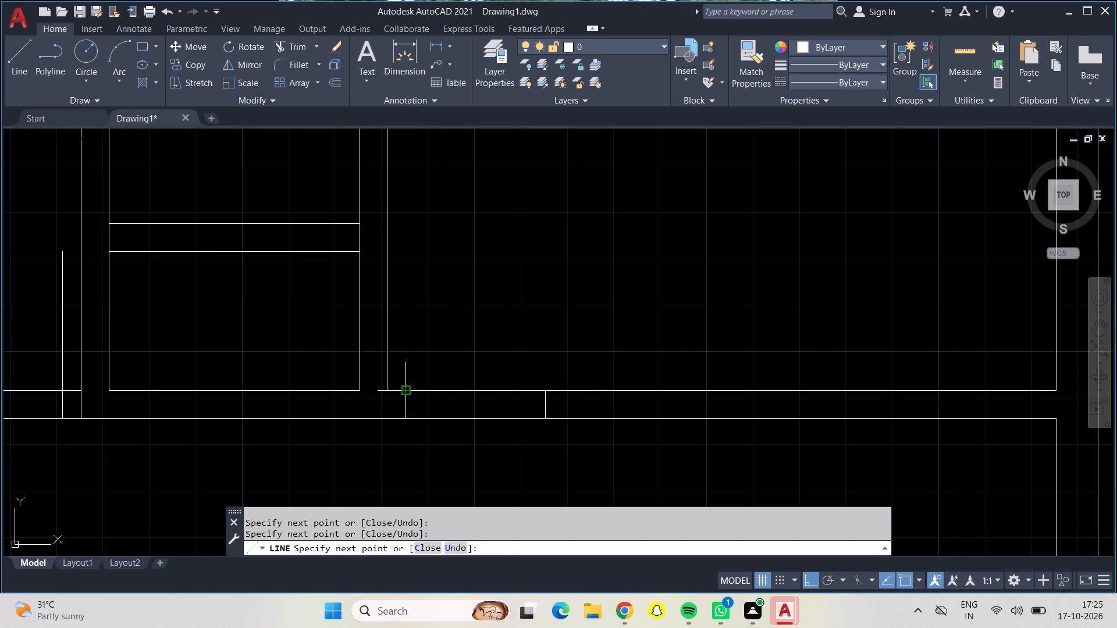
text(2'6)
key(shift+quotedbl)
key(Return)
key(Return)
Draw lines across the wall south of the narrow room, from its southeast corner south, west along the wall and north near its southwest corner.
scroll(283, 390, down, 1)
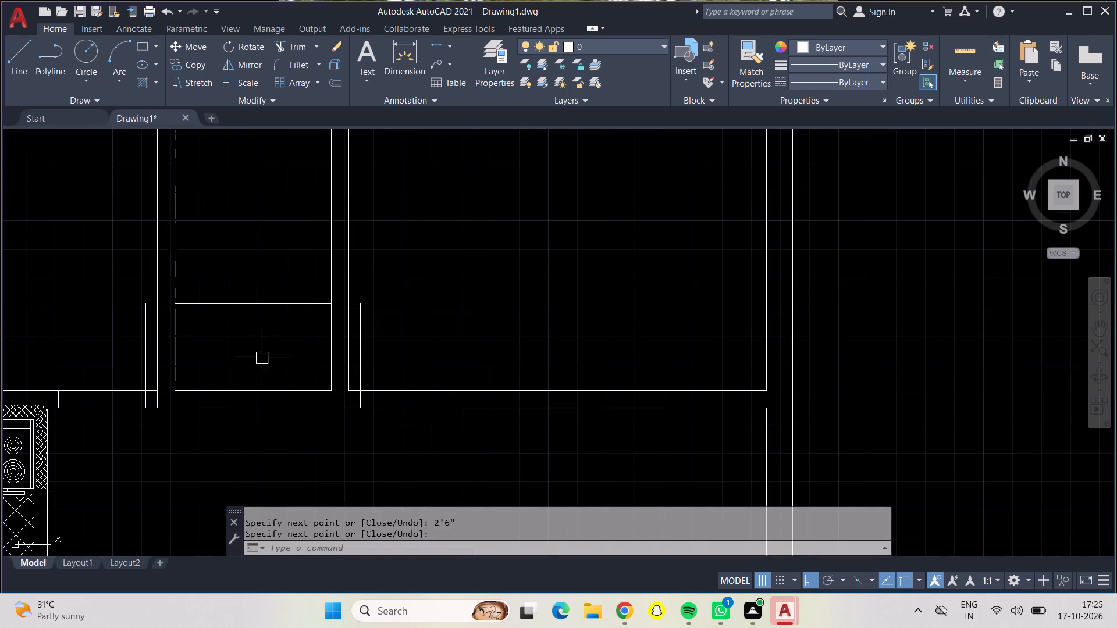
middle_drag(255, 346, 350, 365)
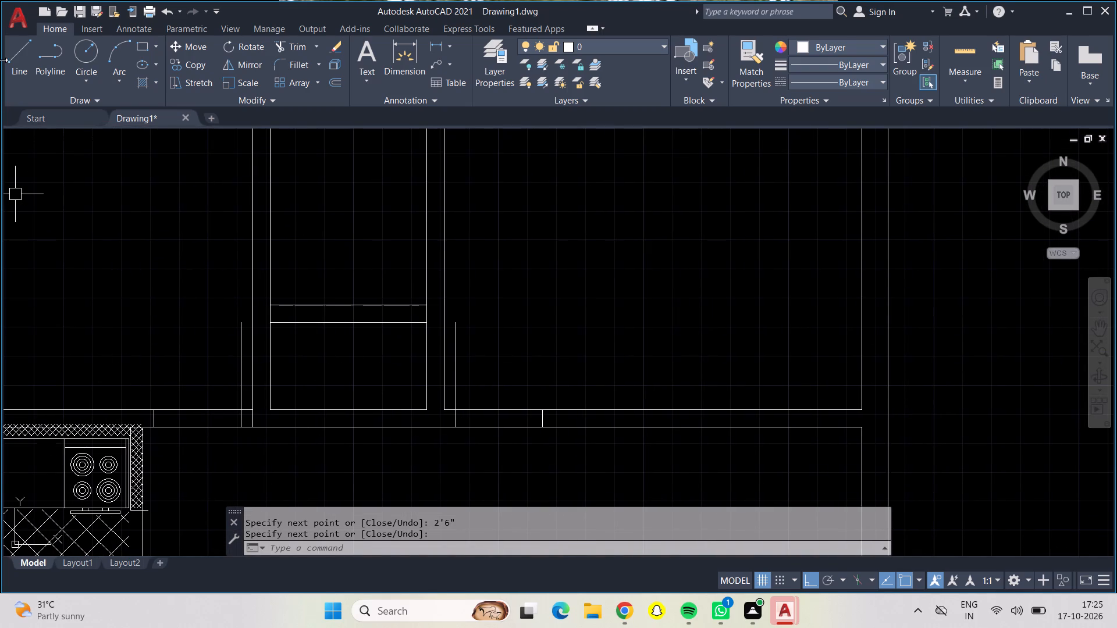
click(9, 62)
scroll(375, 383, up, 2)
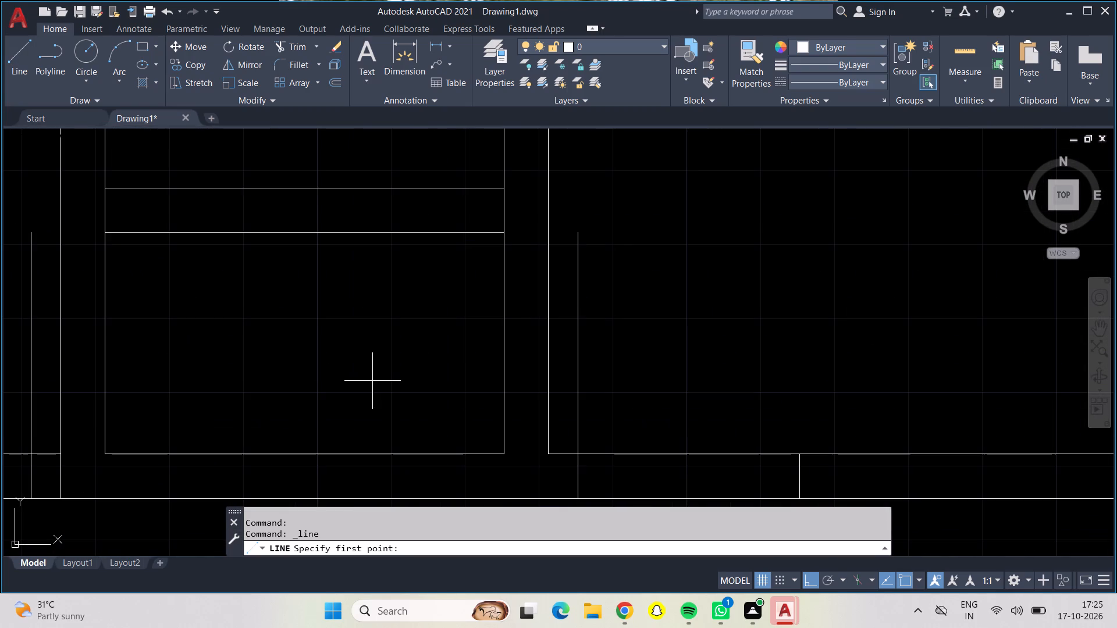
middle_drag(372, 381, 367, 316)
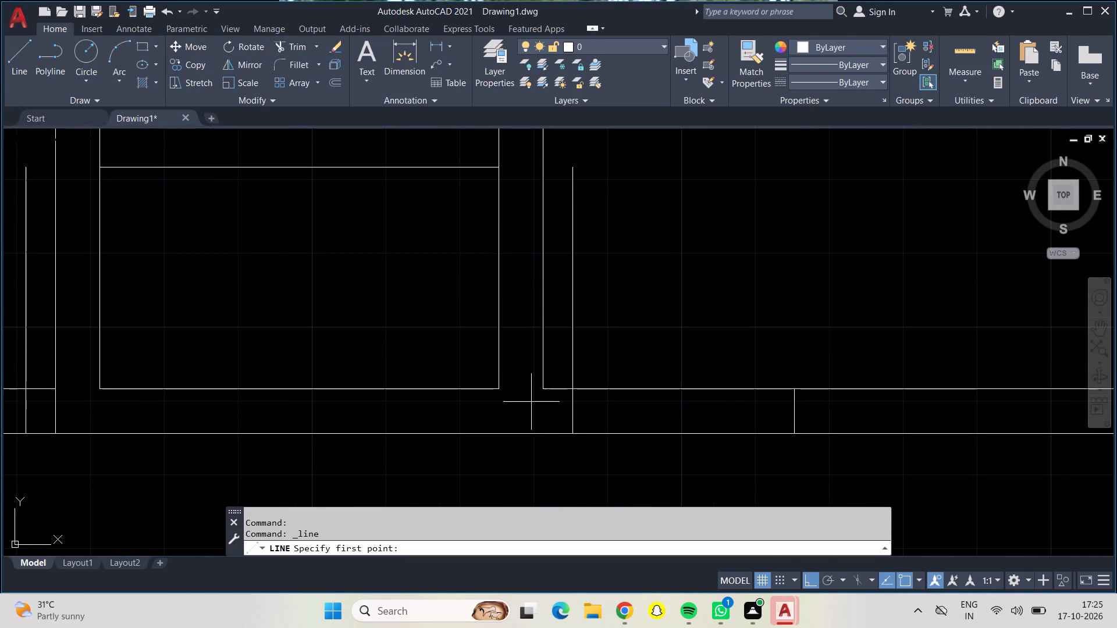
click(495, 390)
click(500, 435)
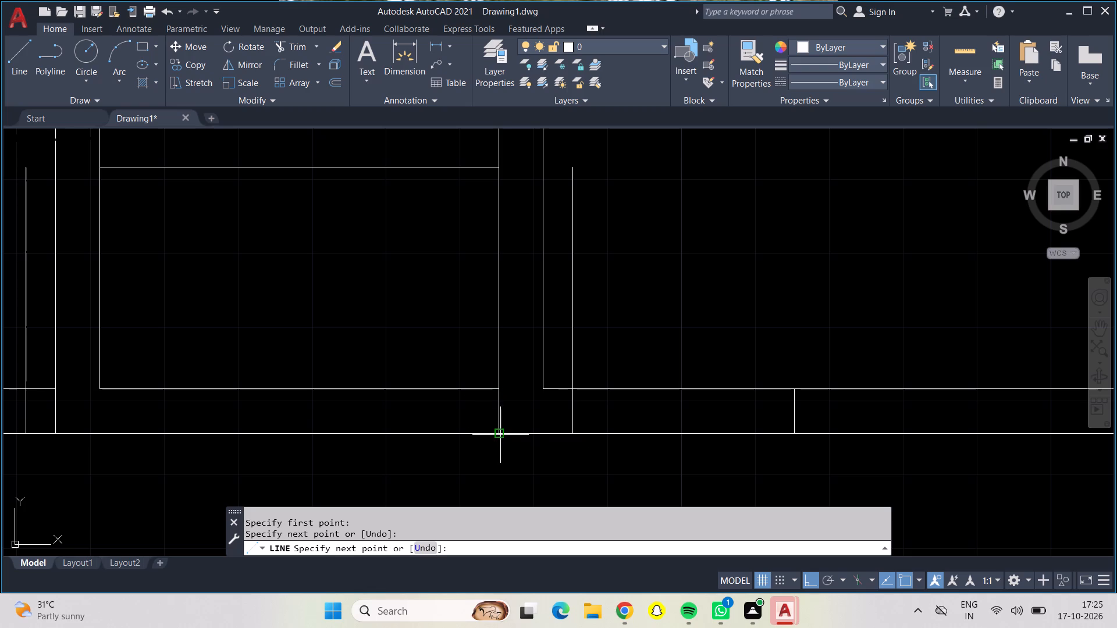
click(97, 433)
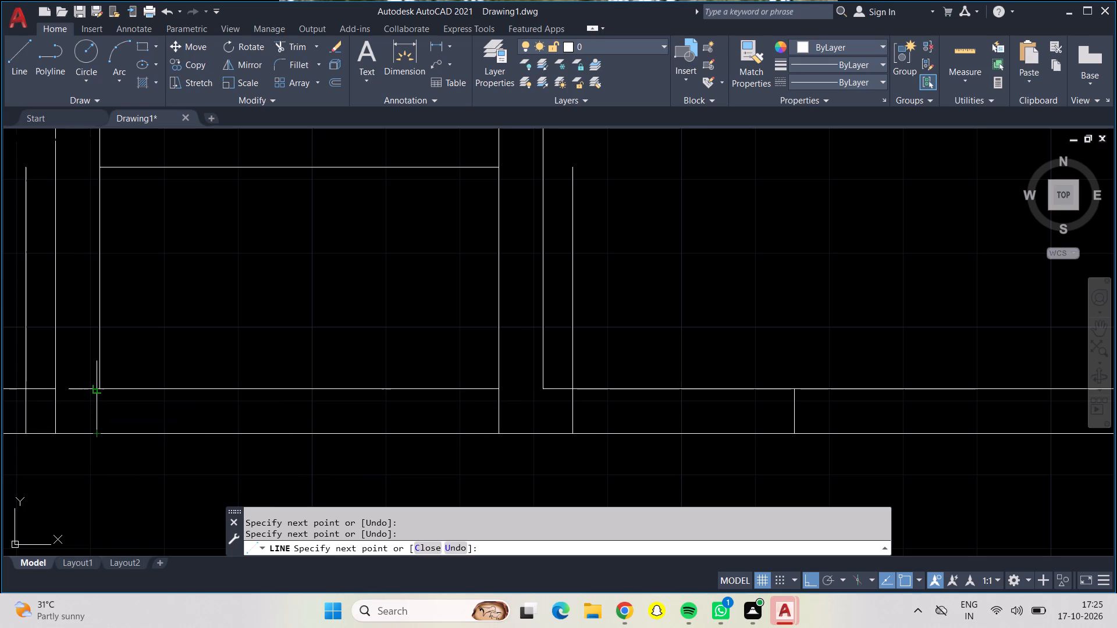
click(98, 390)
click(98, 390)
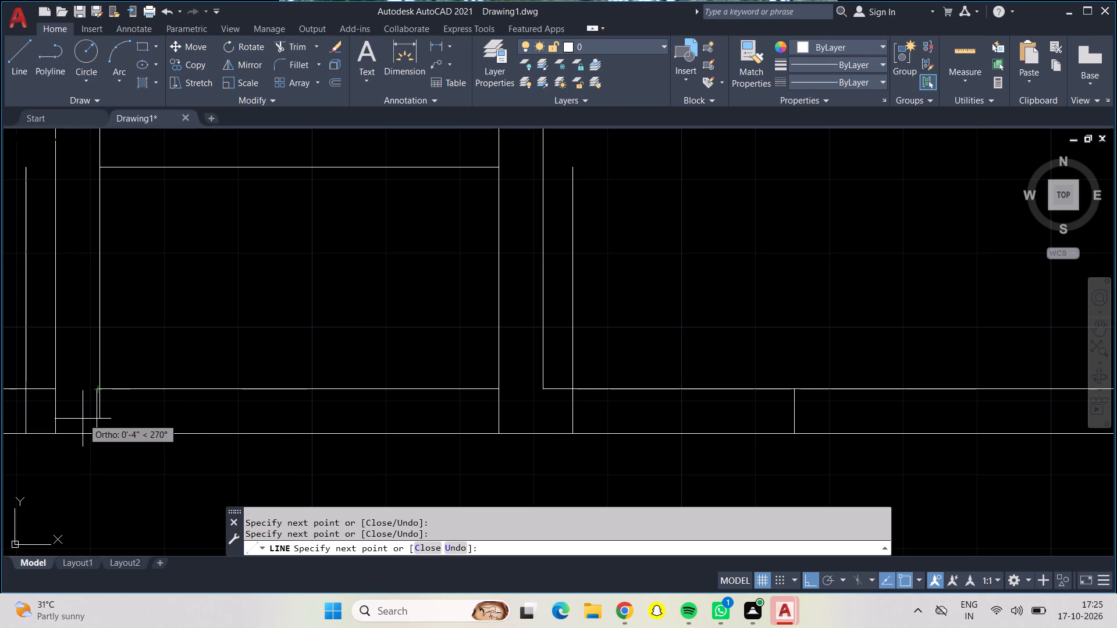
key(Escape)
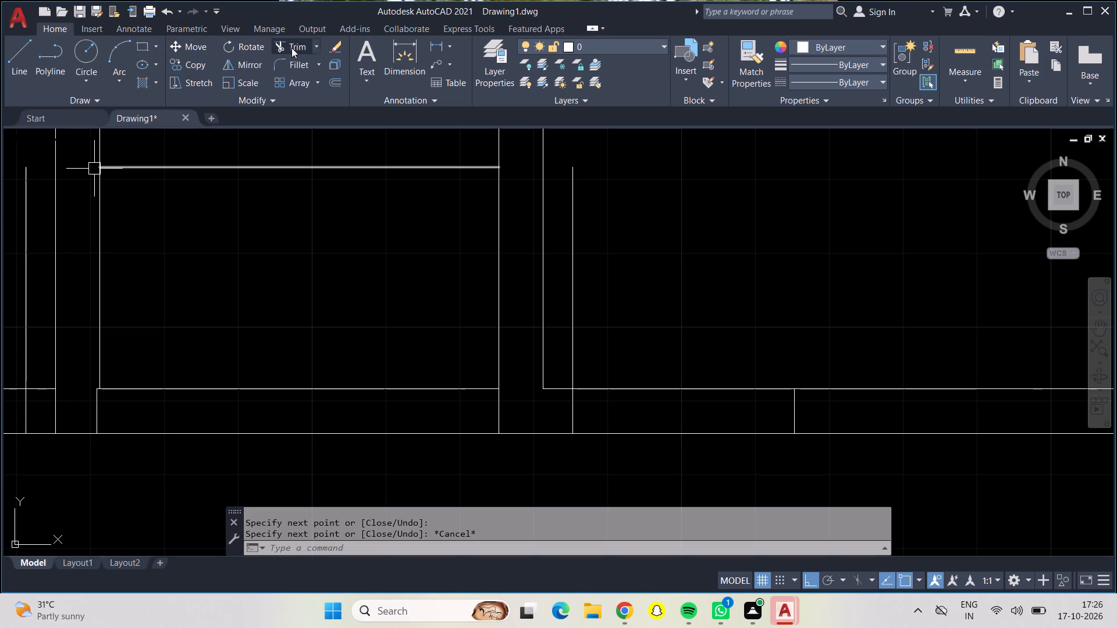
Trim away both wall lines spanning the narrow room's south side and the short leftover segments at its southwest corner.
click(293, 48)
drag(280, 260, 227, 442)
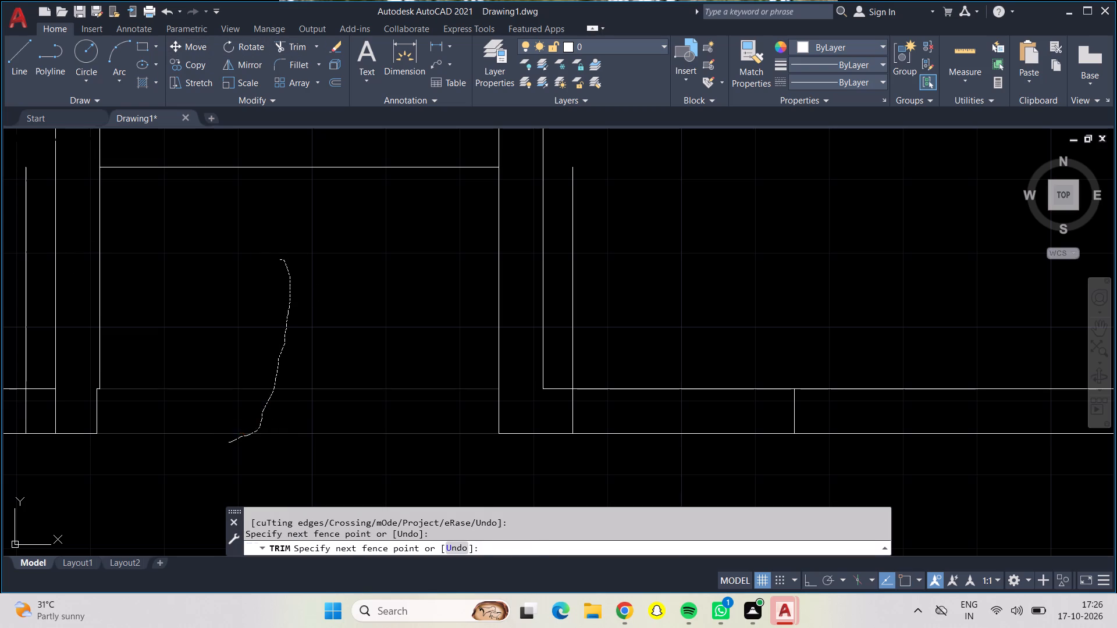
scroll(90, 384, up, 5)
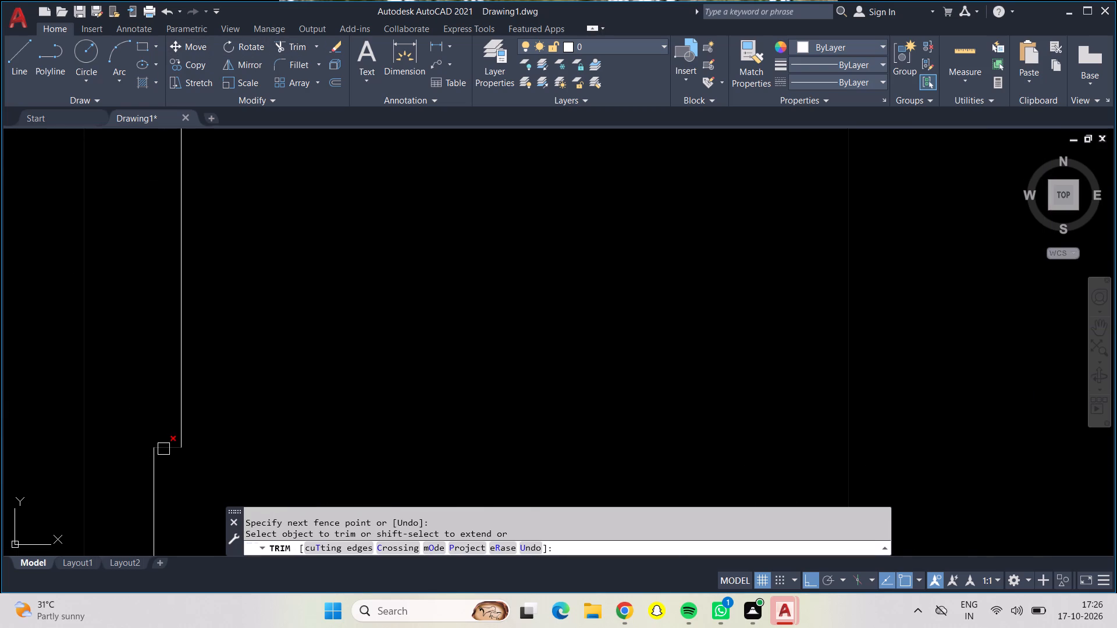
drag(165, 449, 160, 449)
click(146, 447)
scroll(202, 438, down, 1)
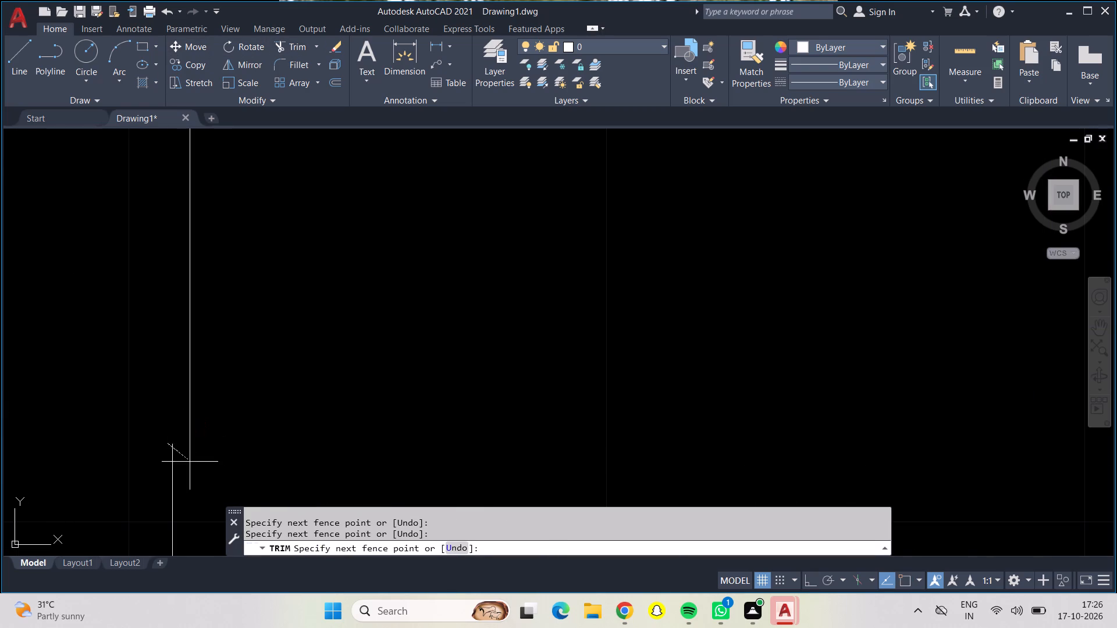
click(194, 466)
scroll(198, 452, down, 2)
scroll(341, 430, down, 1)
middle_drag(335, 428, 280, 328)
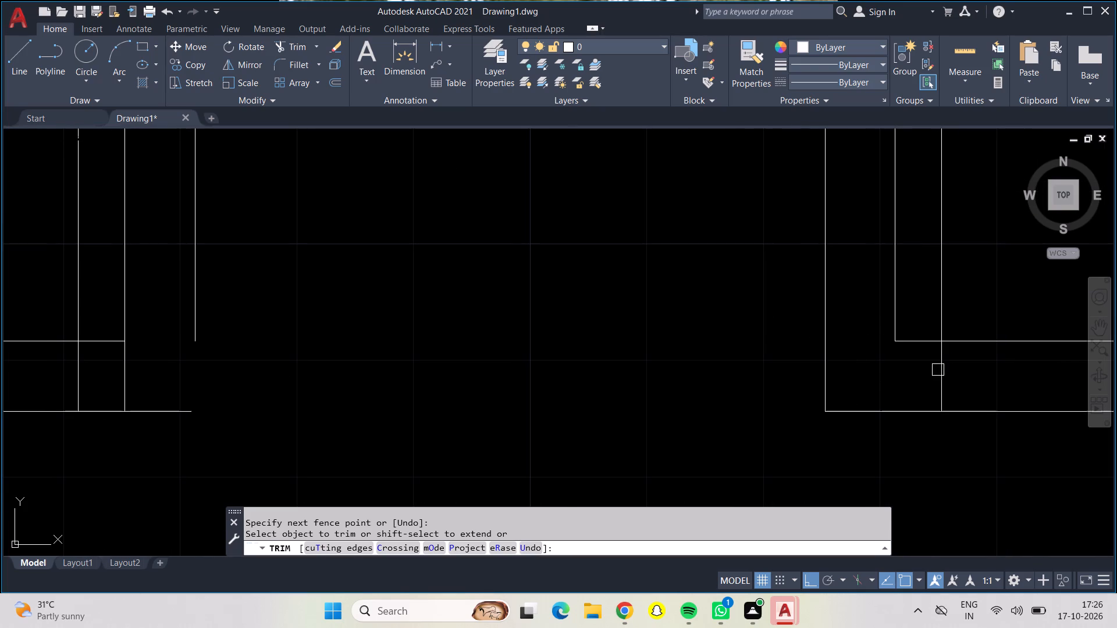
key(Escape)
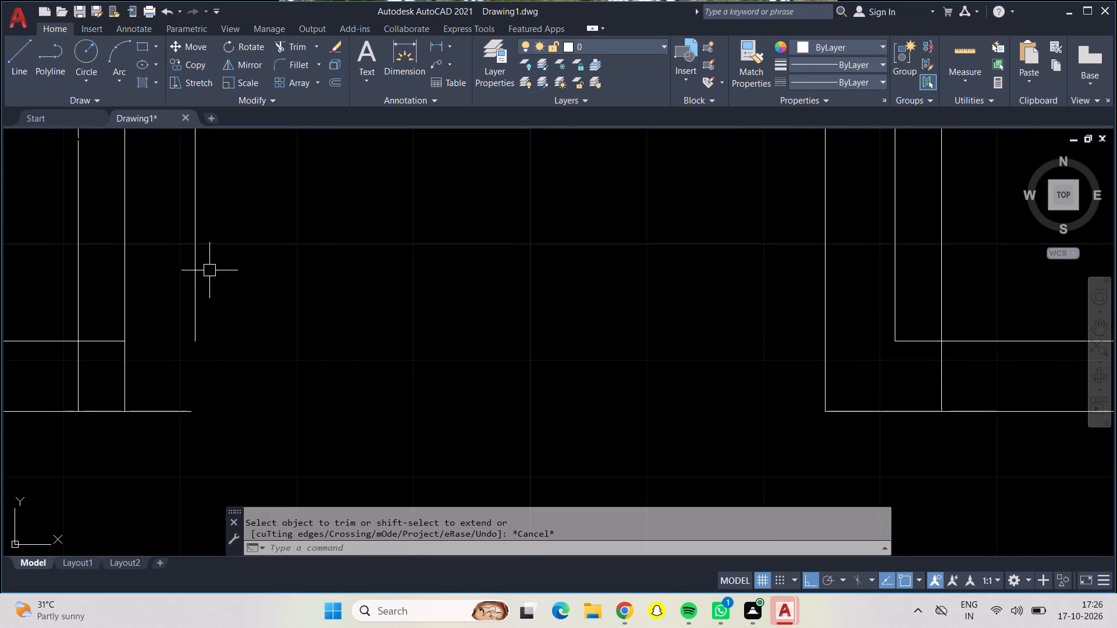
Draw a line from the narrow room's west wall end south across the wall and west to close the gap at the corner.
click(27, 47)
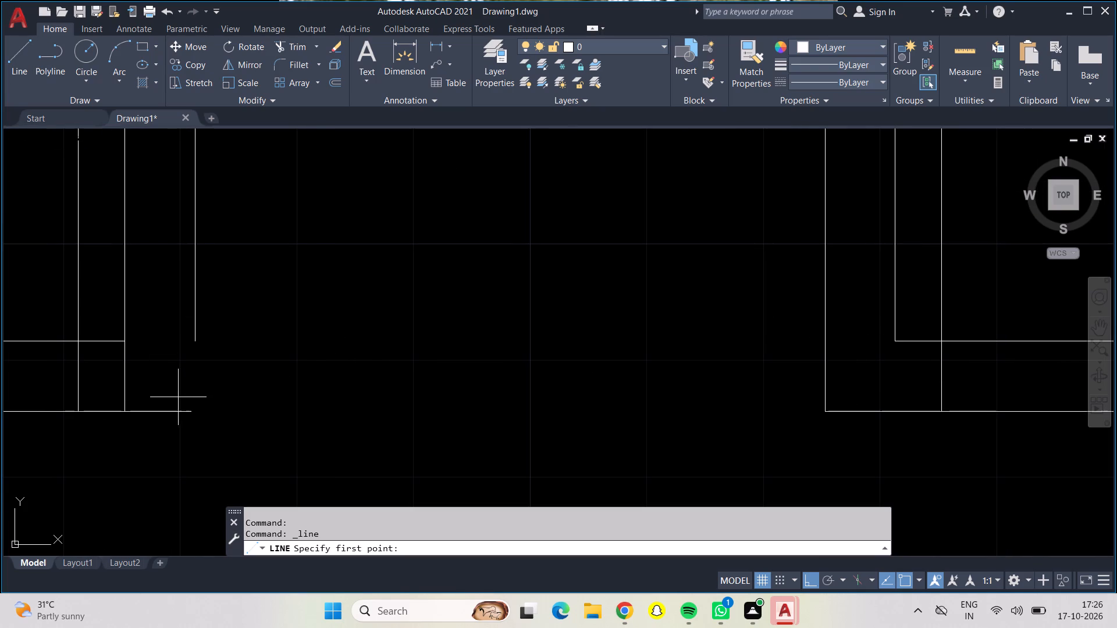
click(192, 344)
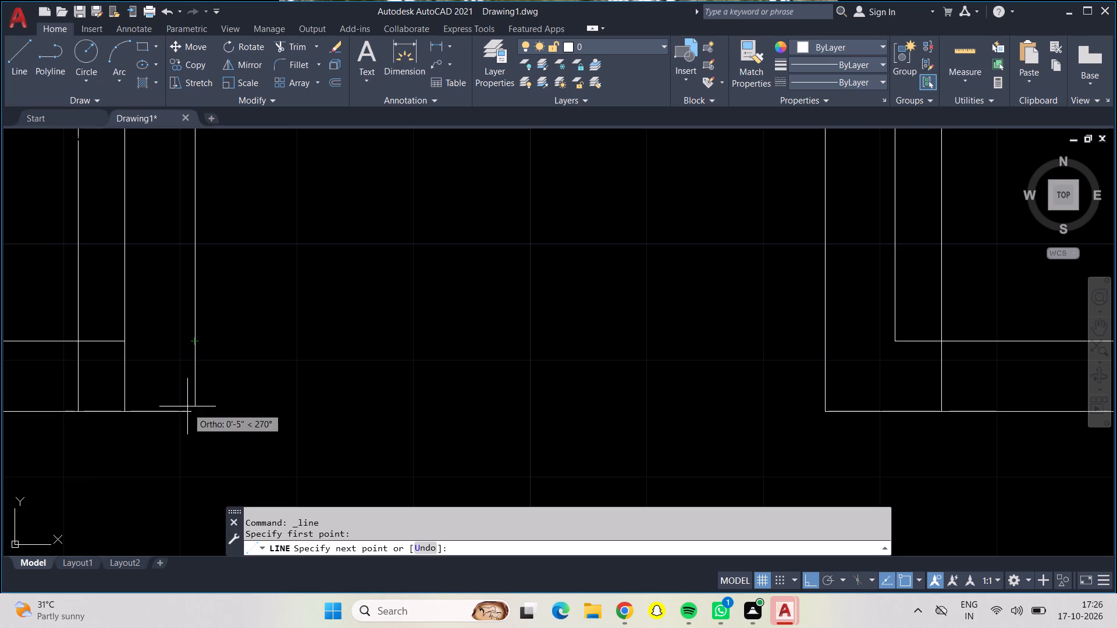
scroll(194, 416, up, 4)
scroll(196, 416, down, 1)
scroll(196, 416, up, 1)
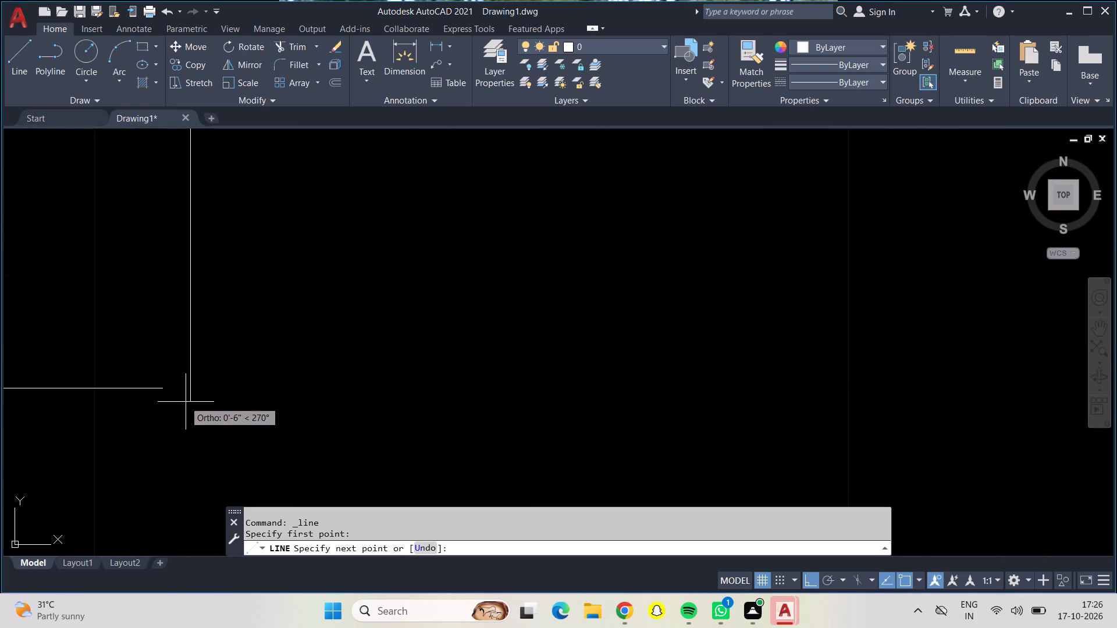
click(184, 388)
click(159, 388)
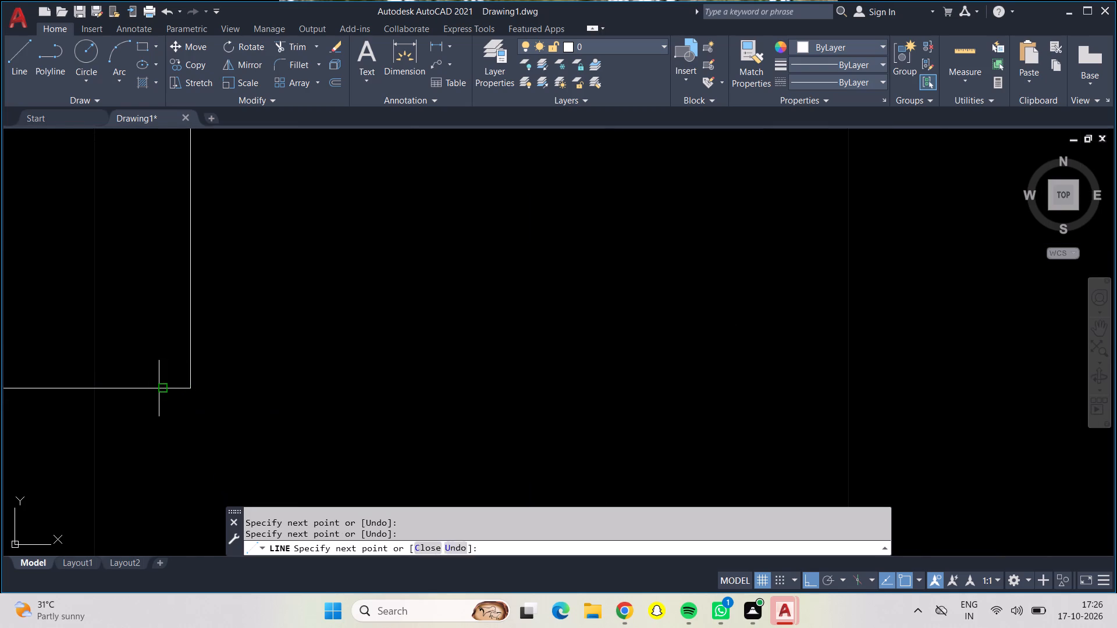
key(Escape)
From the narrow room's southwest inner corner, draw 6" east, south across the wall, 2'5" east and north across it to mark a door opening.
scroll(314, 425, down, 3)
scroll(348, 381, down, 4)
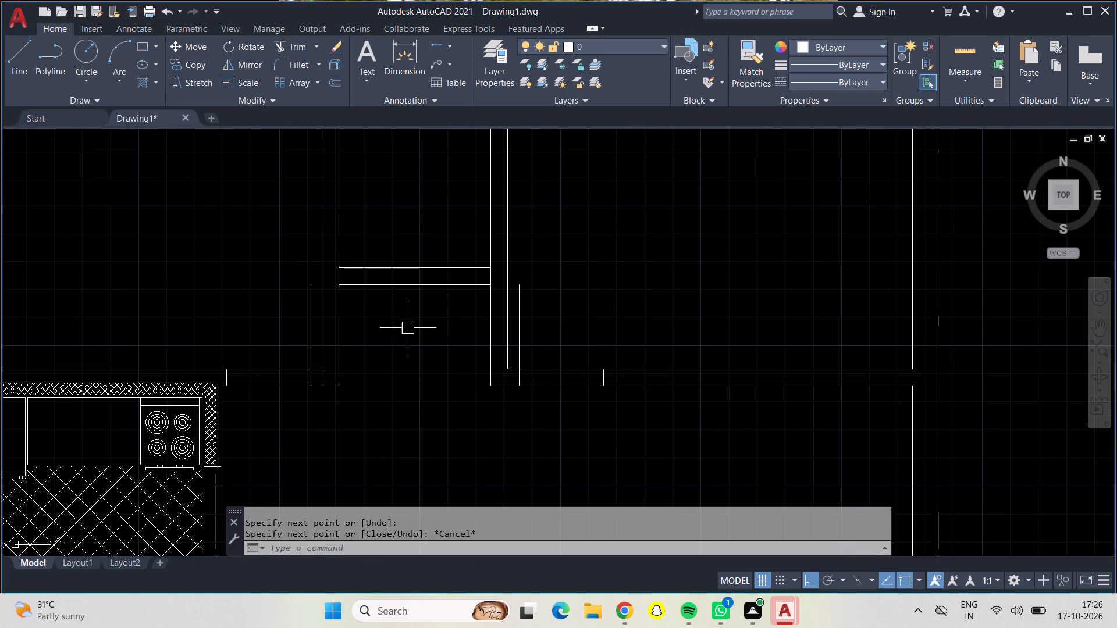
middle_drag(405, 354, 412, 388)
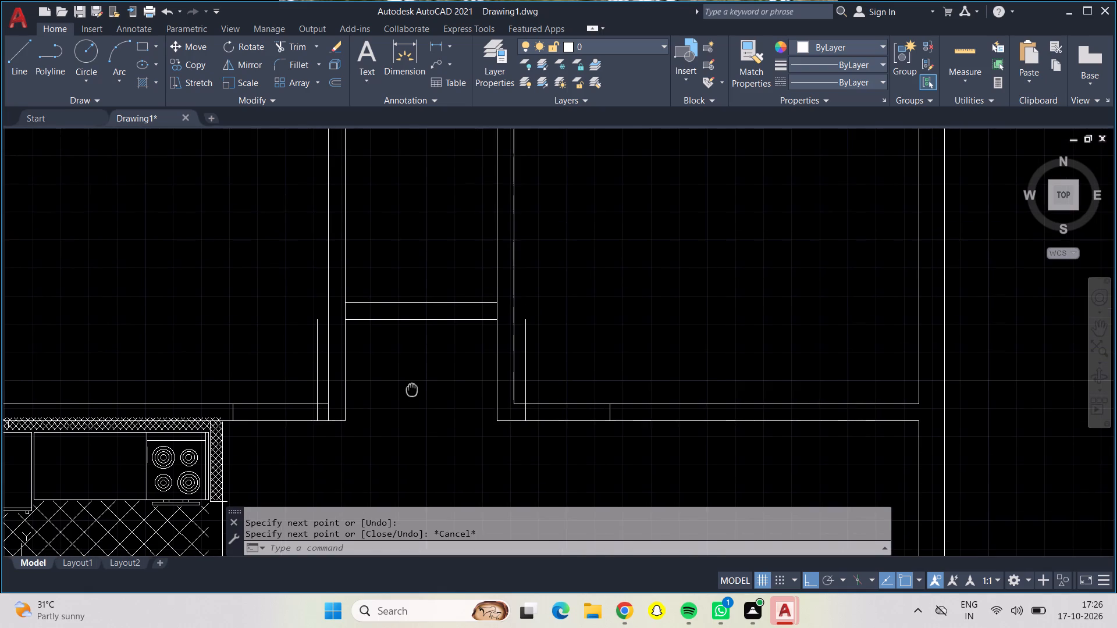
middle_drag(412, 388, 414, 389)
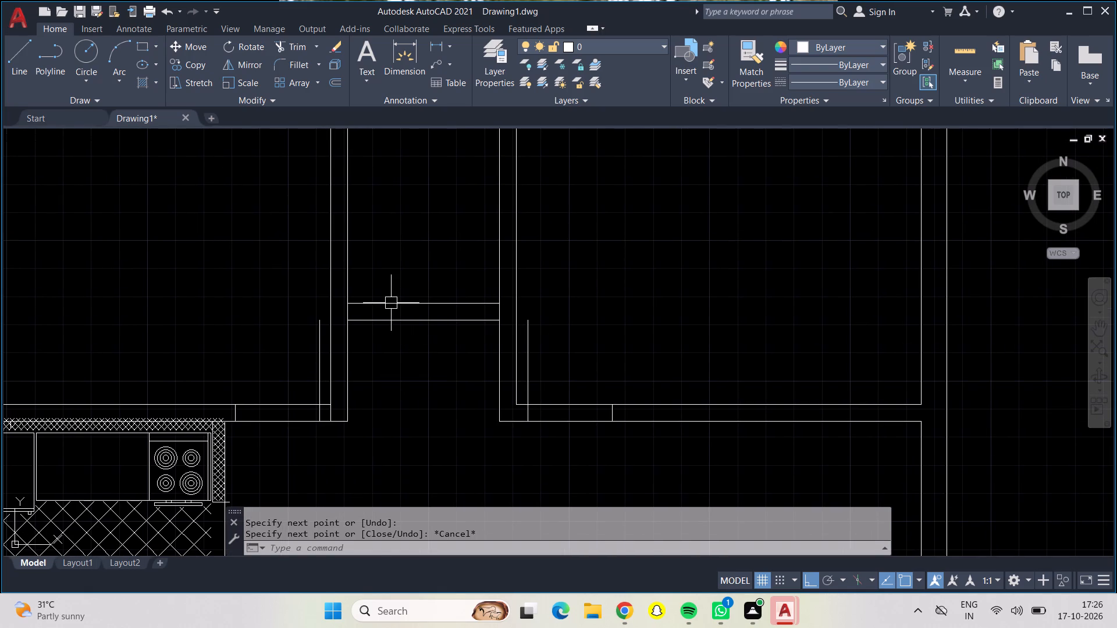
click(22, 62)
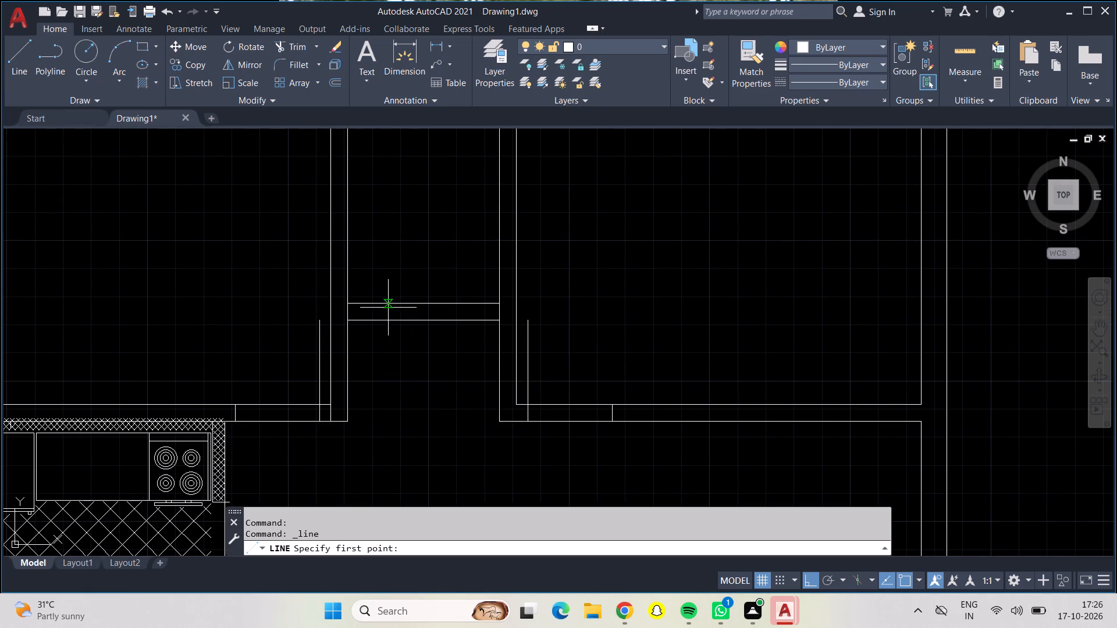
scroll(431, 322, up, 3)
scroll(433, 316, down, 2)
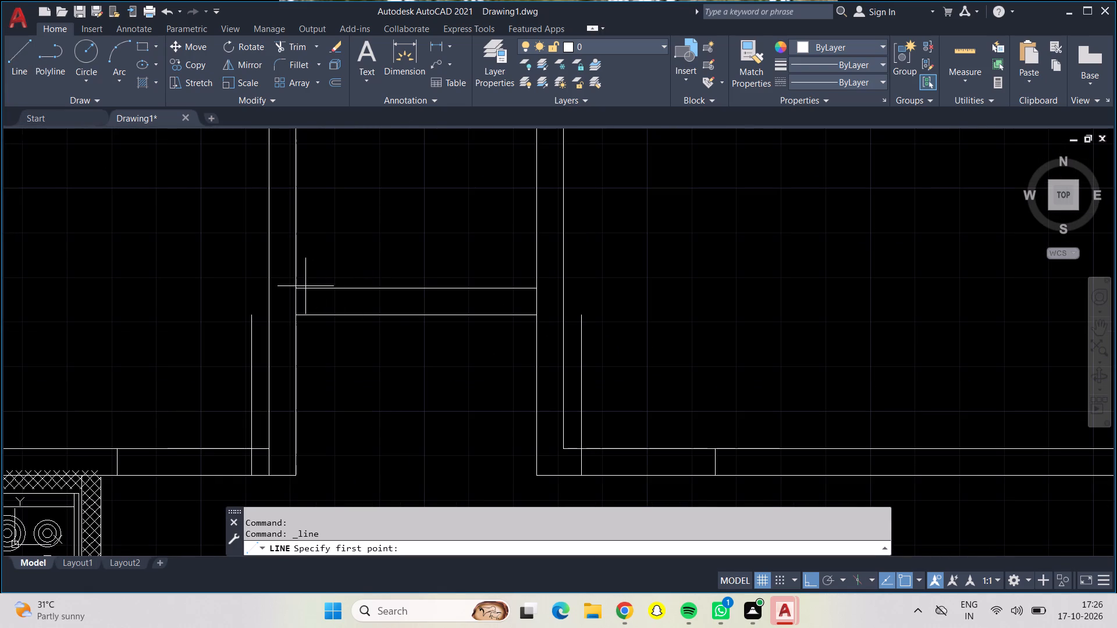
click(296, 287)
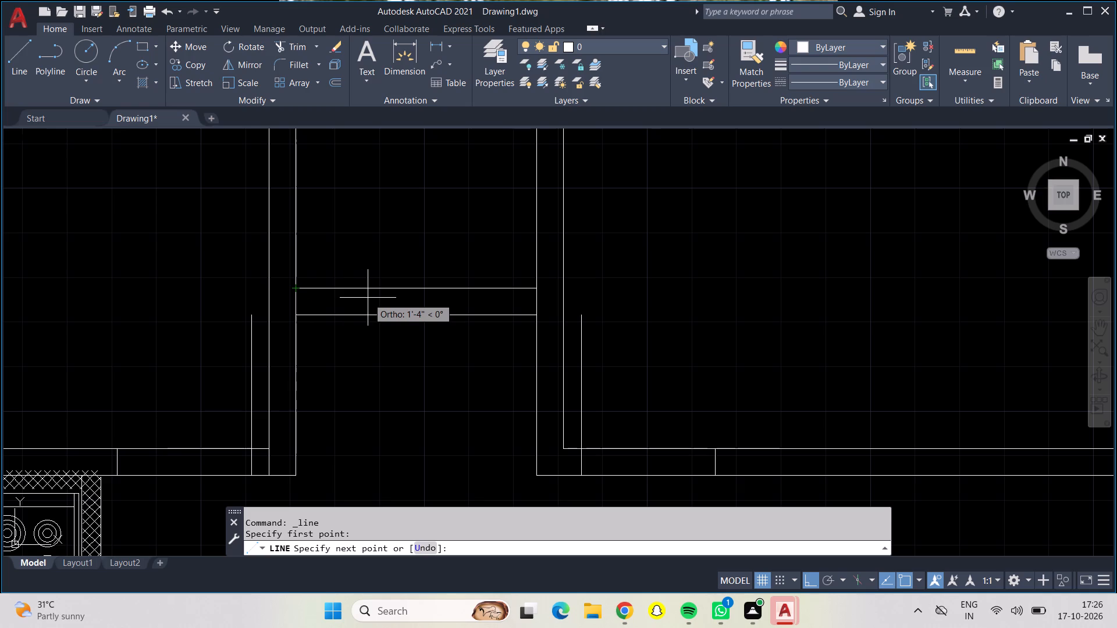
text(6")
key(Return)
click(321, 315)
text(2'5")
key(Return)
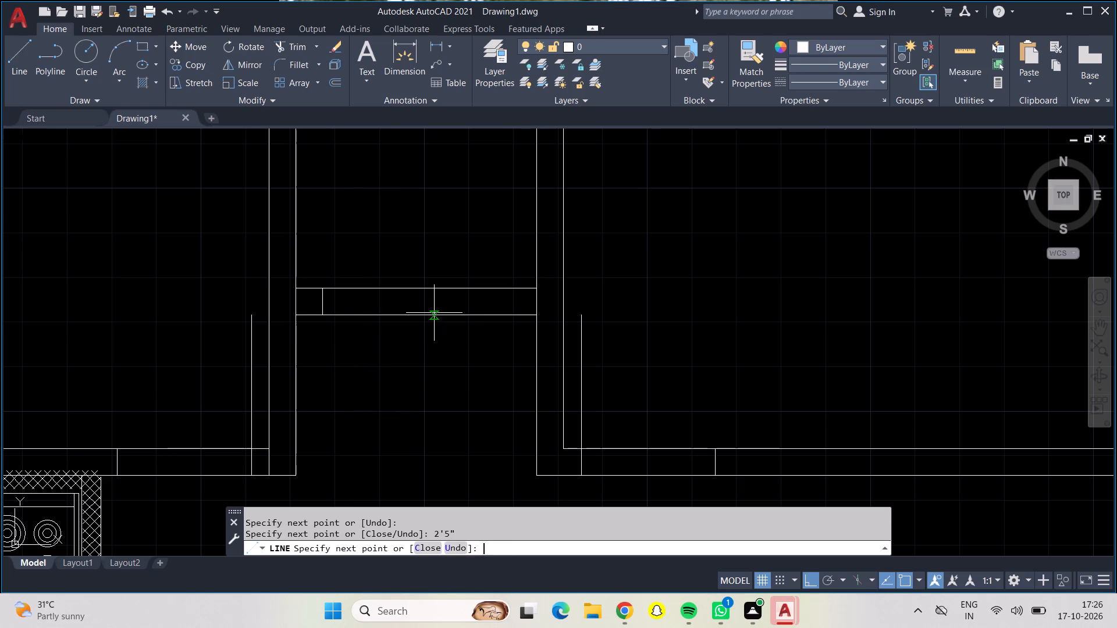
click(452, 290)
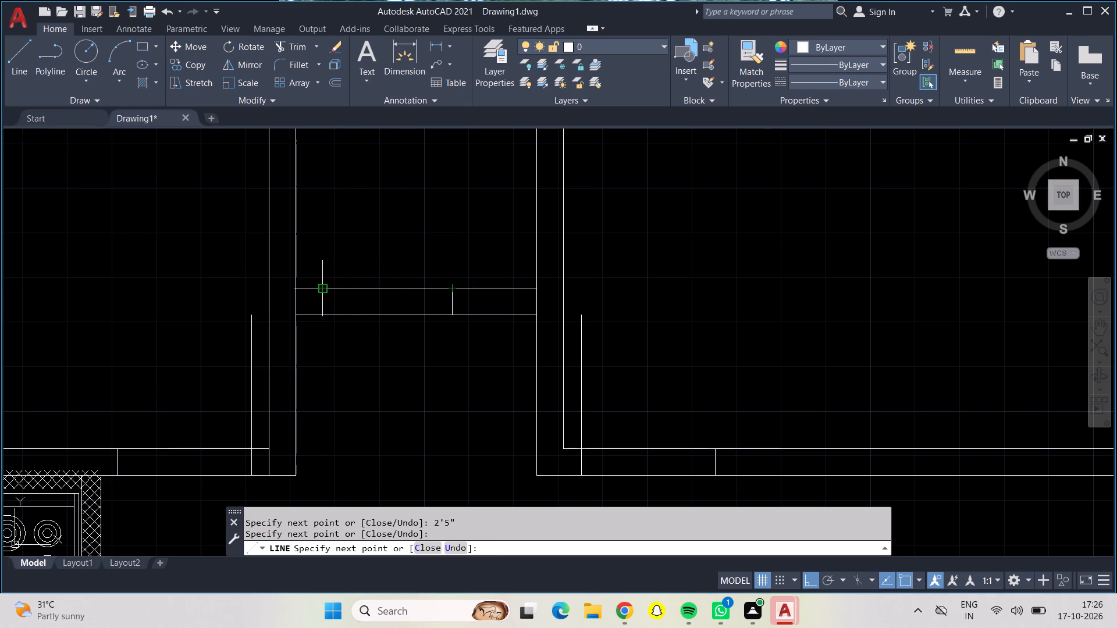
Continue the line west along the wall's north line to the opening's west jamb and 2'5" north as the door leaf.
click(322, 288)
text(2'5")
key(Return)
key(Return)
Draw a short line closing the gap between the hall's south wall line and the kitchen's east wall.
scroll(443, 340, down, 2)
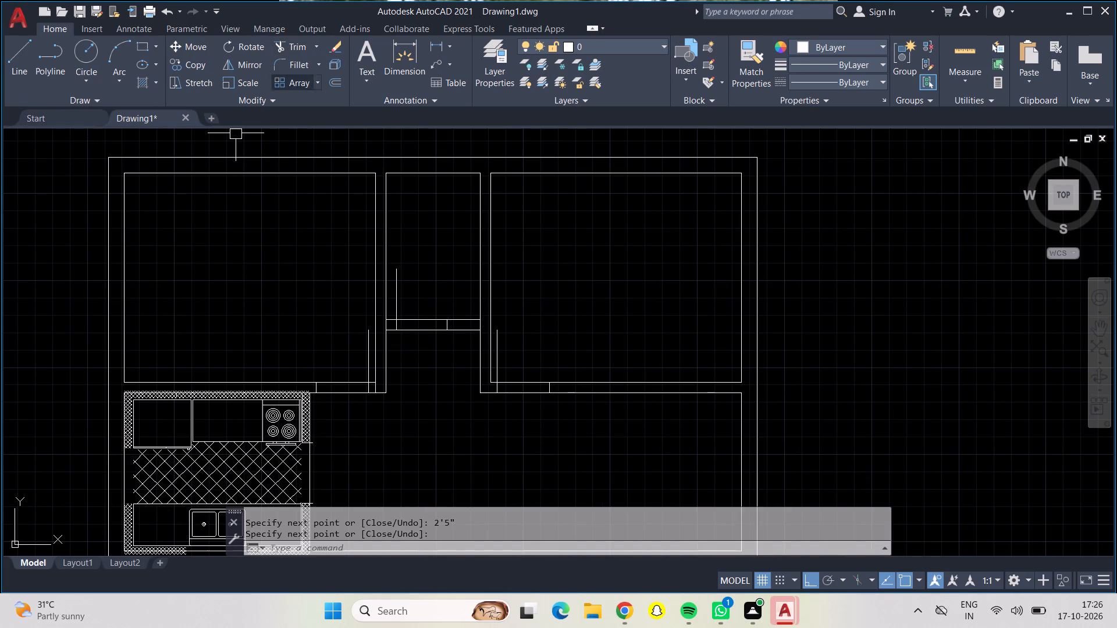
middle_drag(437, 289, 361, 78)
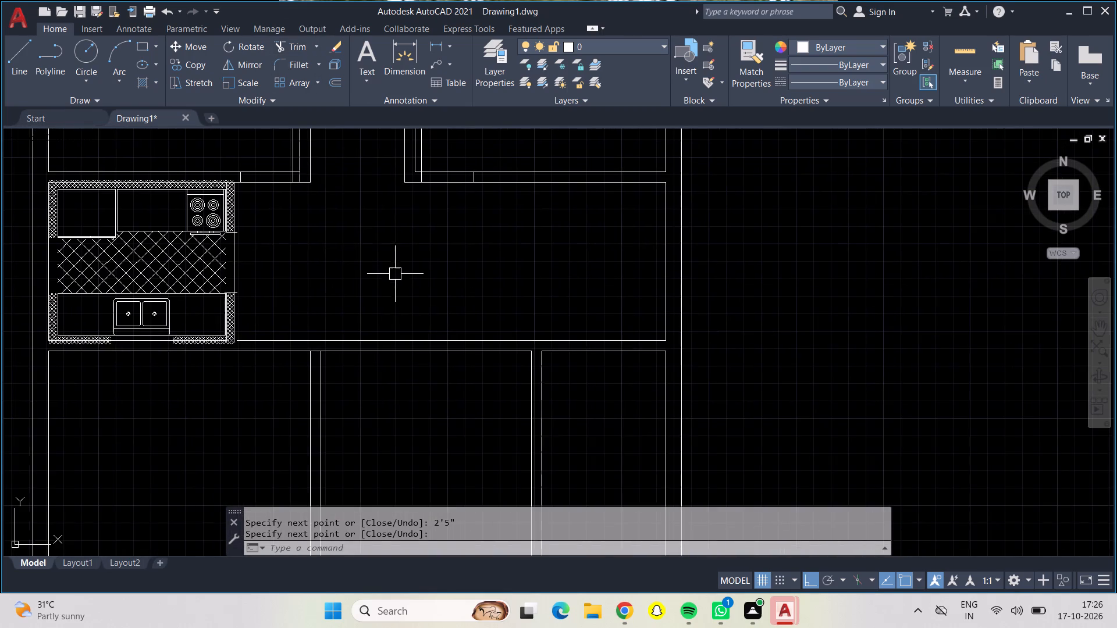
middle_drag(396, 276, 355, 245)
scroll(186, 287, up, 2)
scroll(294, 307, up, 2)
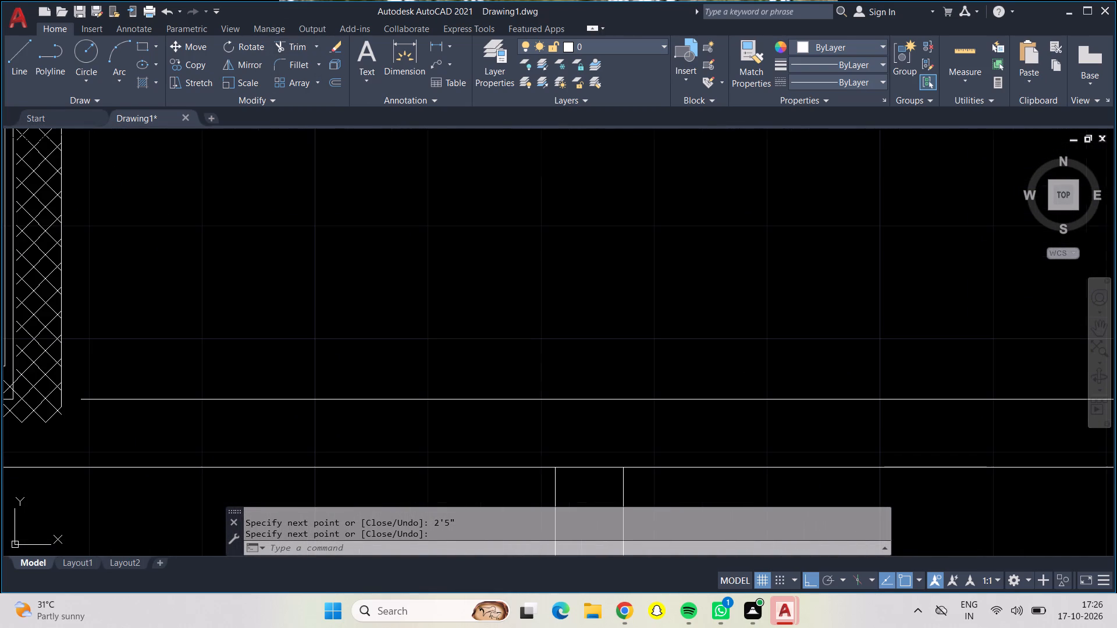
scroll(294, 299, down, 1)
middle_drag(297, 299, 363, 327)
click(23, 78)
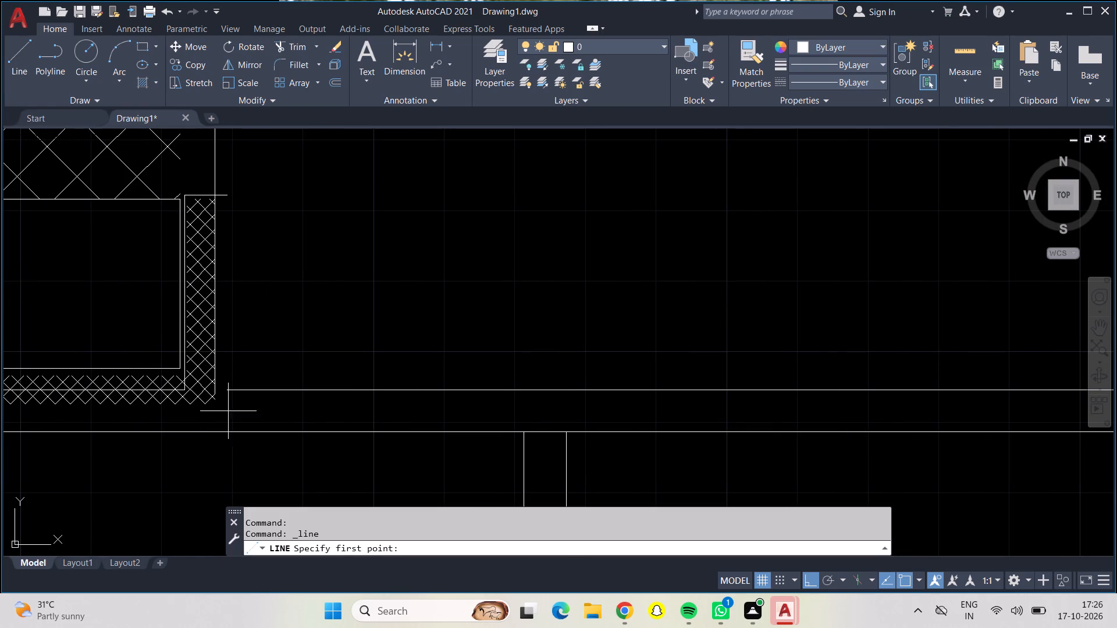
click(228, 394)
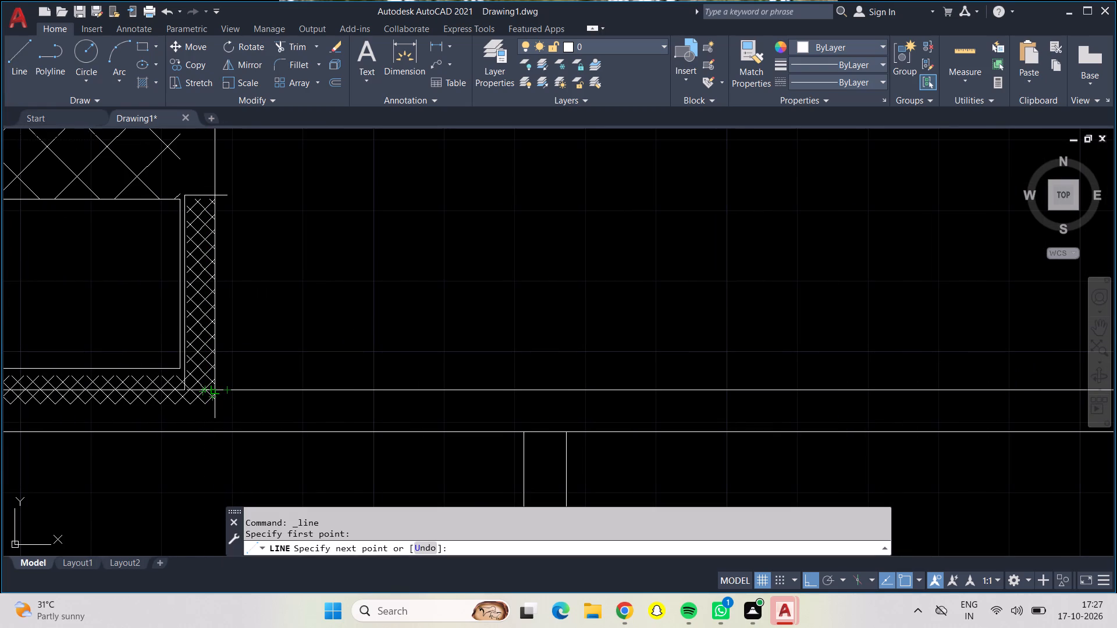
click(212, 388)
key(Escape)
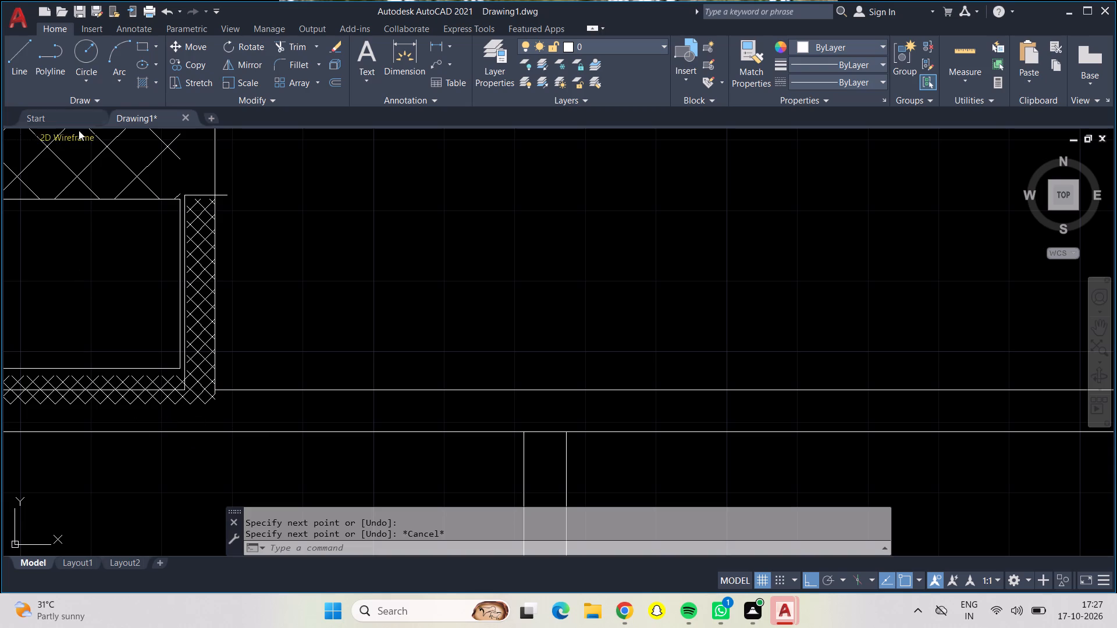
From the southwest room's northeast corner, draw 6" west, north across the wall, 3' west and south across it to mark a door opening.
click(18, 53)
middle_drag(358, 323, 266, 153)
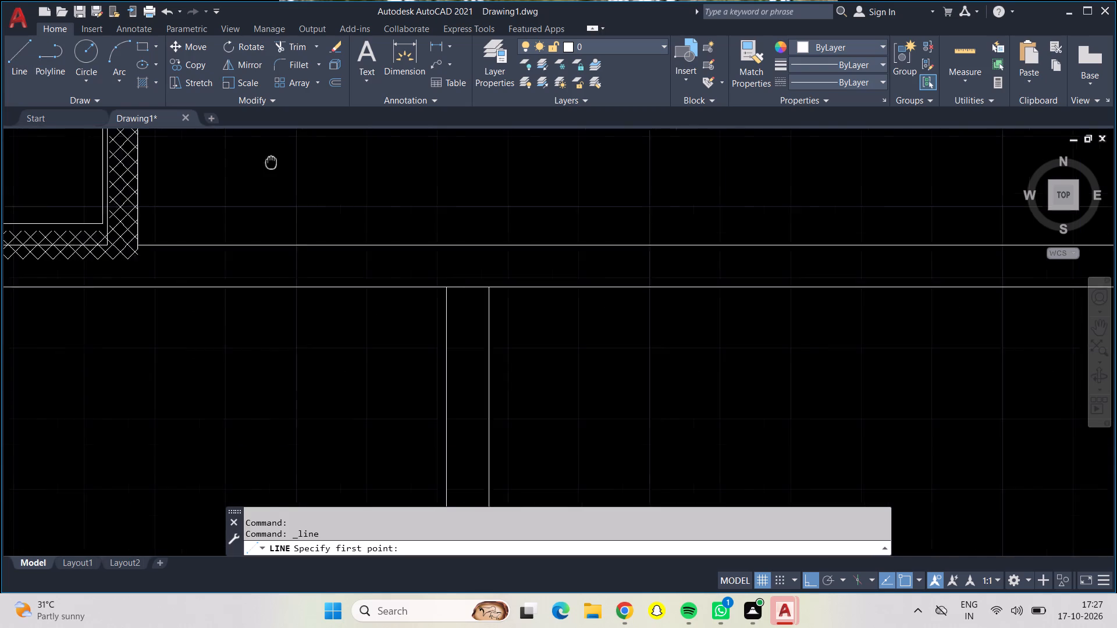
middle_drag(266, 153, 261, 145)
scroll(361, 284, up, 2)
scroll(371, 292, down, 2)
middle_drag(375, 295, 451, 355)
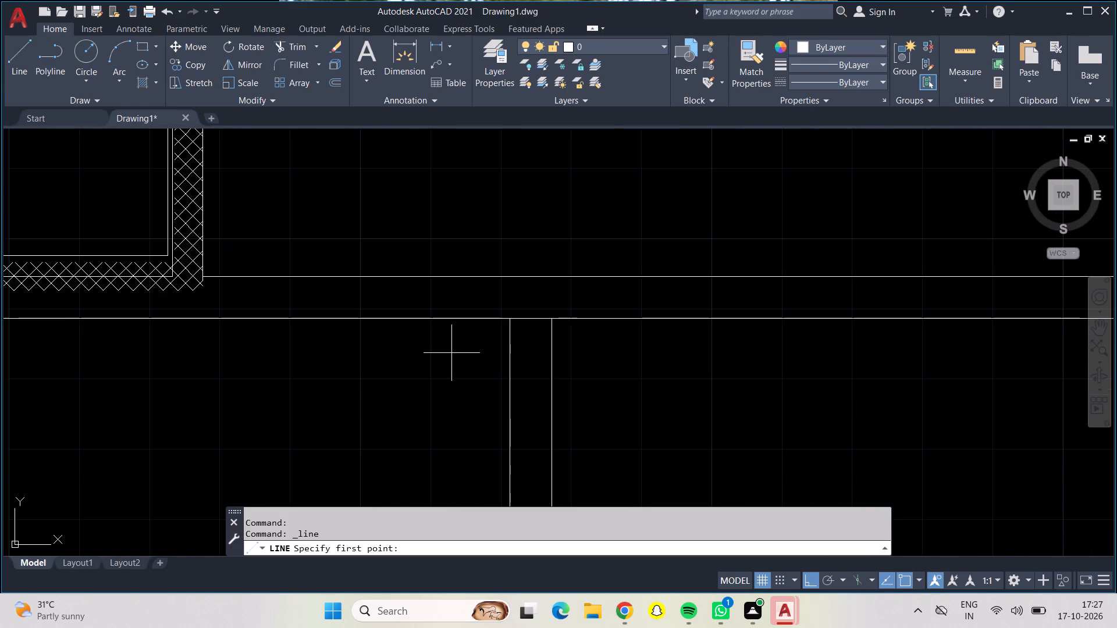
drag(508, 322, 503, 322)
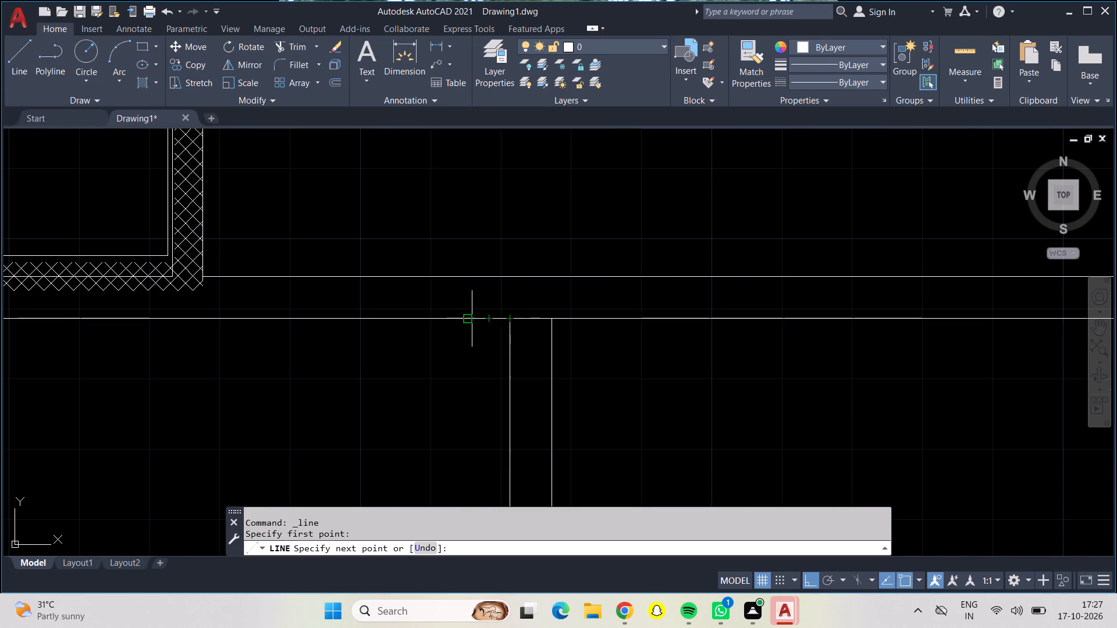
key(6)
key(shift+quotedbl)
key(Return)
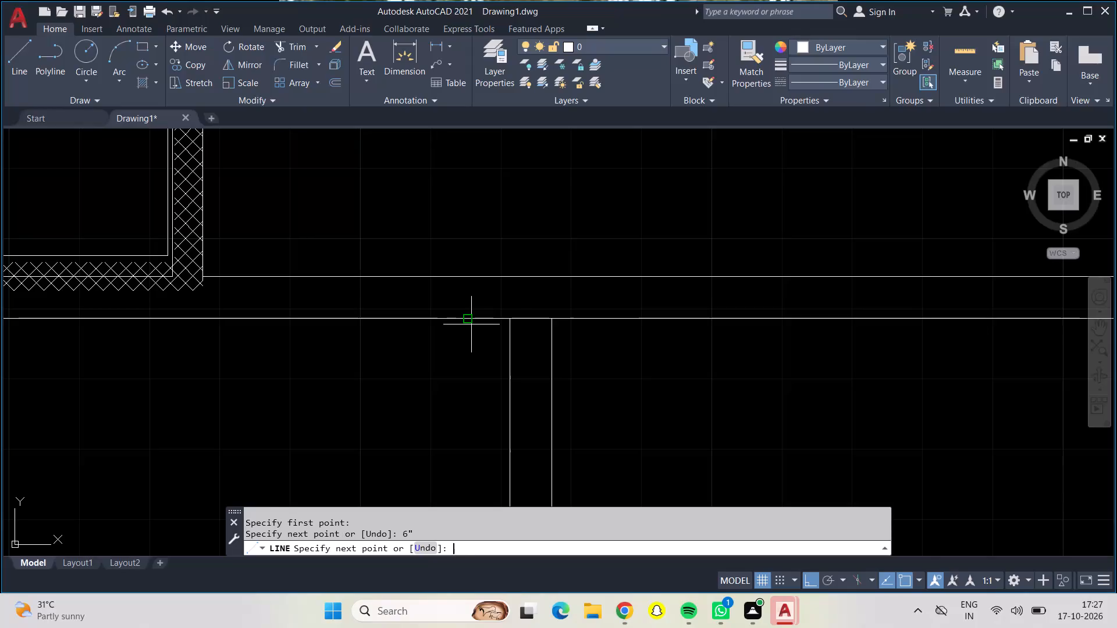
click(469, 278)
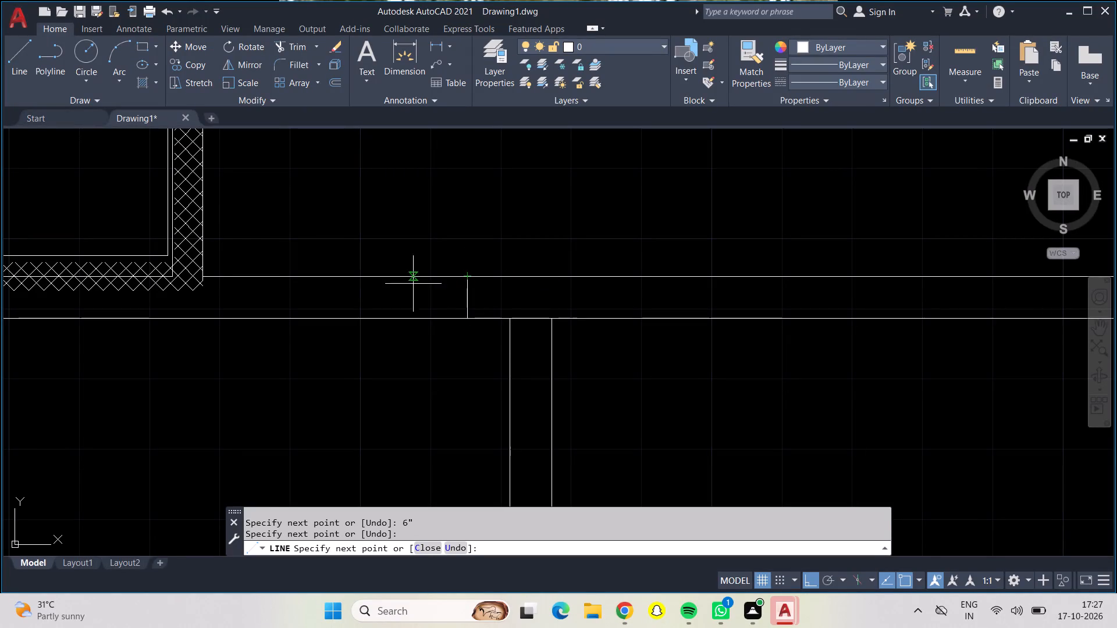
text(3')
key(Return)
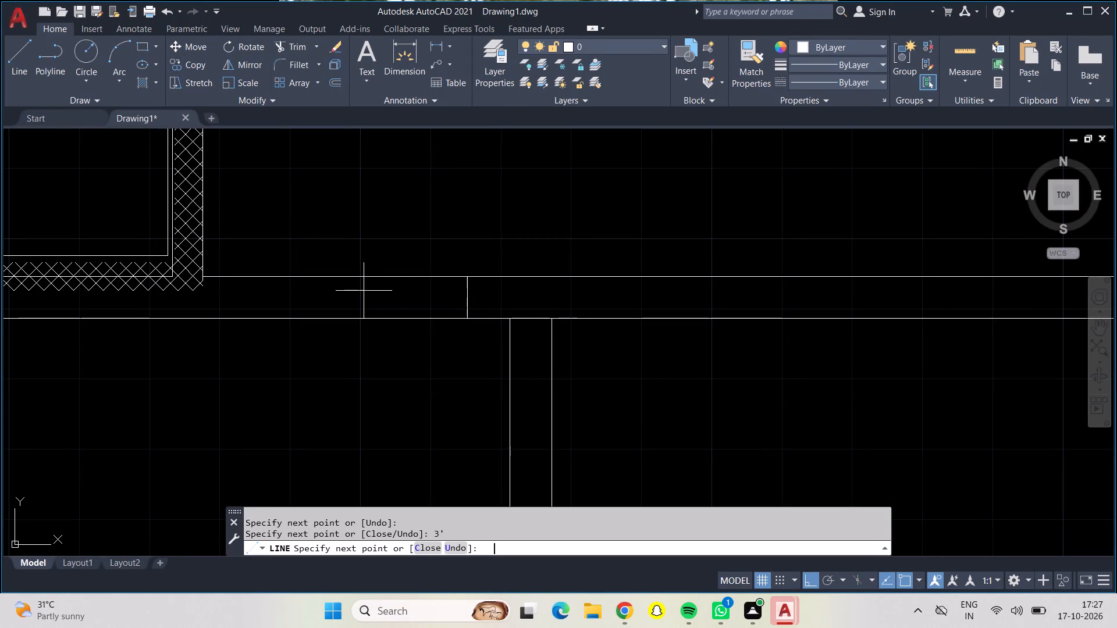
click(215, 315)
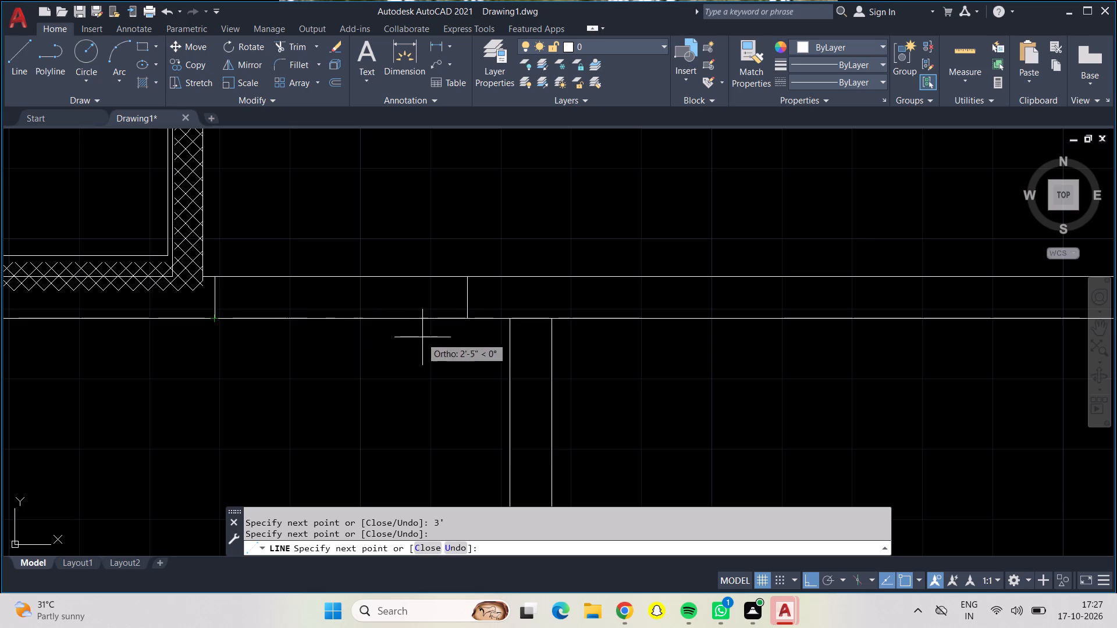
Continue the line east along the wall's south line to the opening's east jamb and 3' south as the door leaf.
click(467, 322)
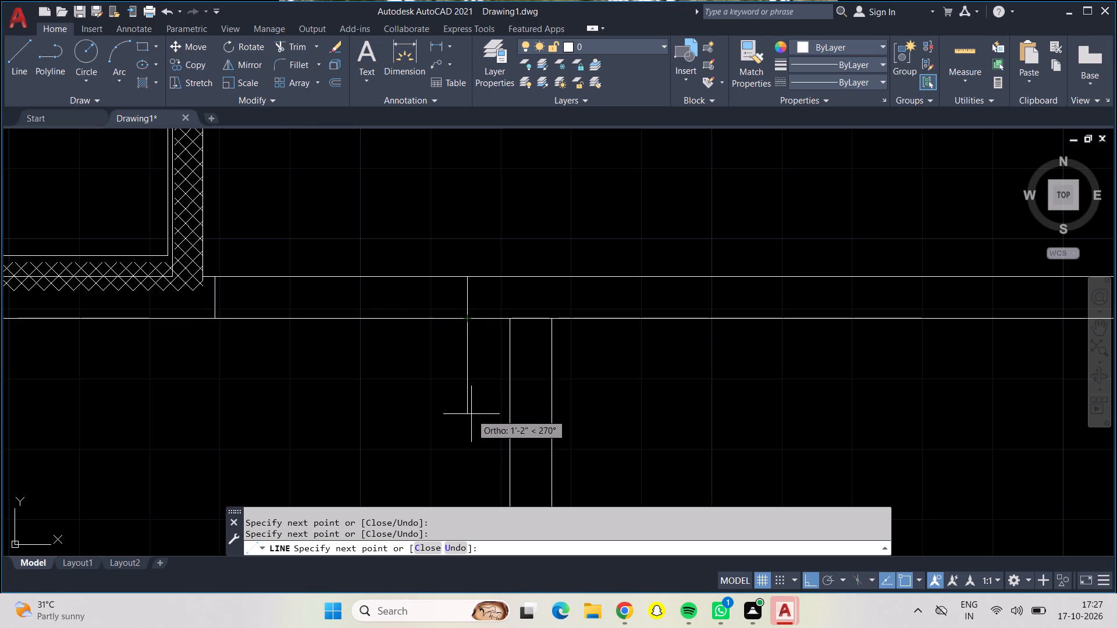
text(3')
key(Return)
key(Return)
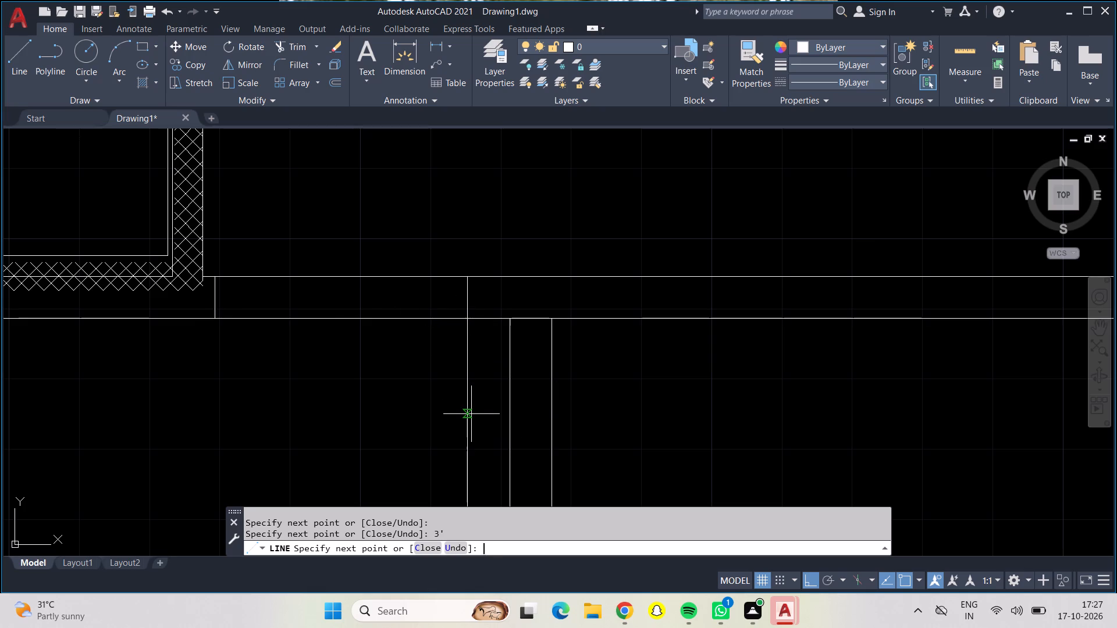
Begin a line at the middle south room's northwest corner for its door opening.
scroll(414, 474, down, 2)
scroll(457, 363, down, 1)
middle_drag(457, 363, 454, 363)
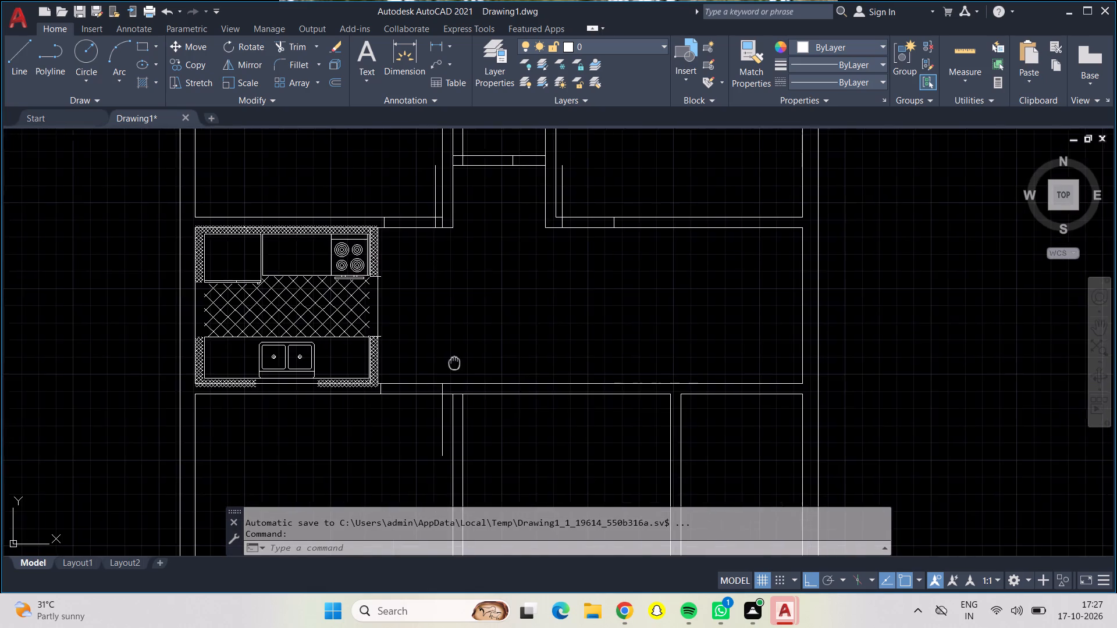
middle_drag(454, 363, 416, 269)
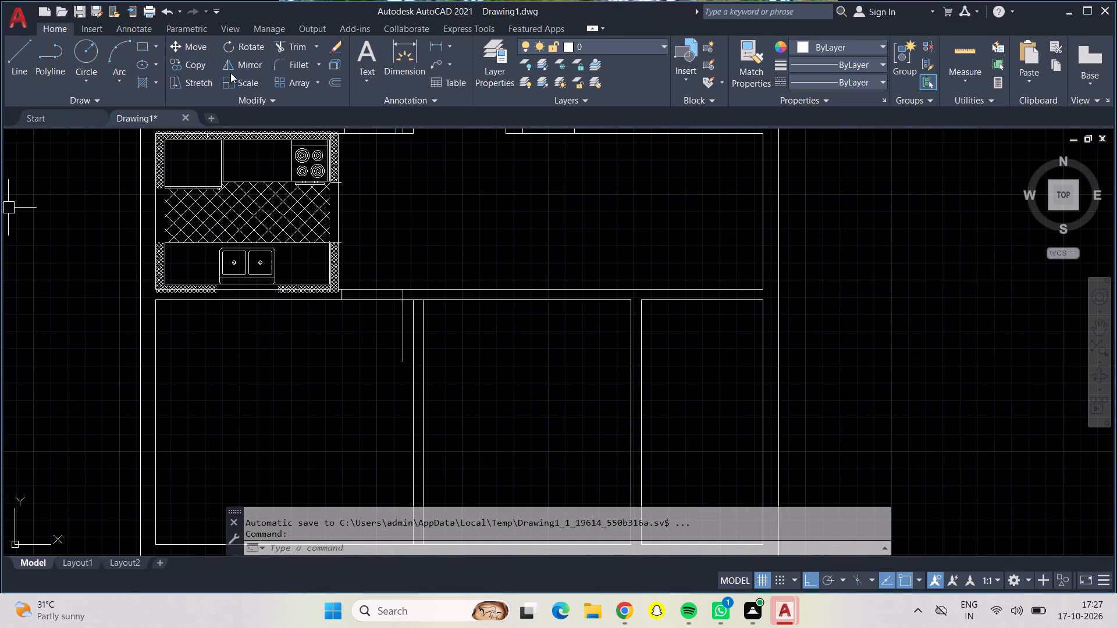
click(22, 58)
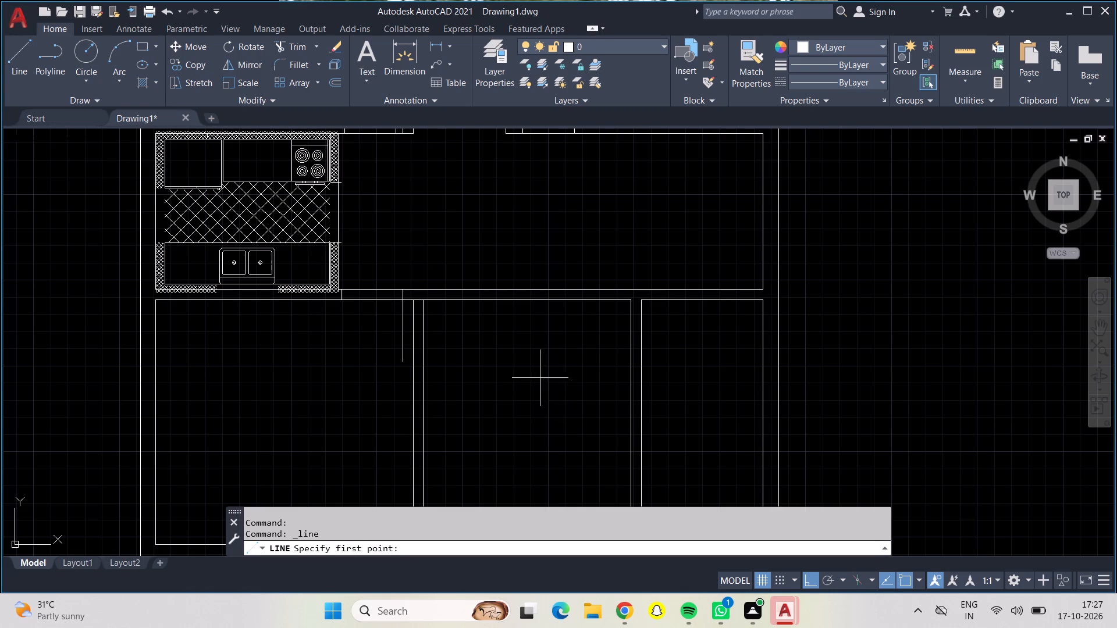
scroll(509, 359, up, 2)
scroll(449, 326, down, 1)
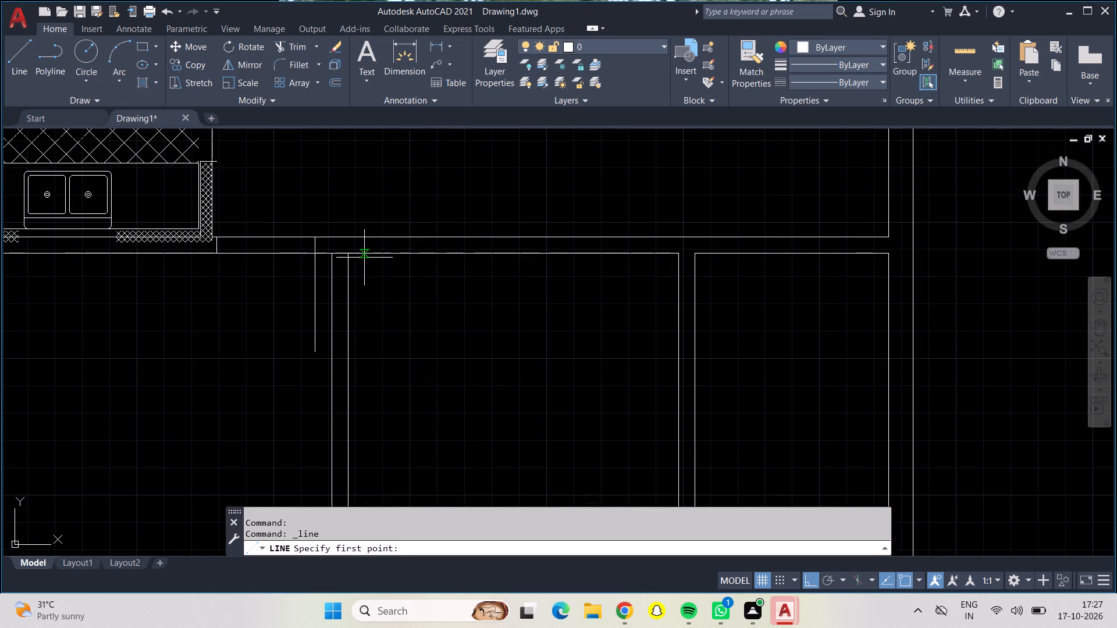
scroll(387, 280, up, 2)
scroll(431, 290, down, 1)
middle_drag(431, 290, 392, 351)
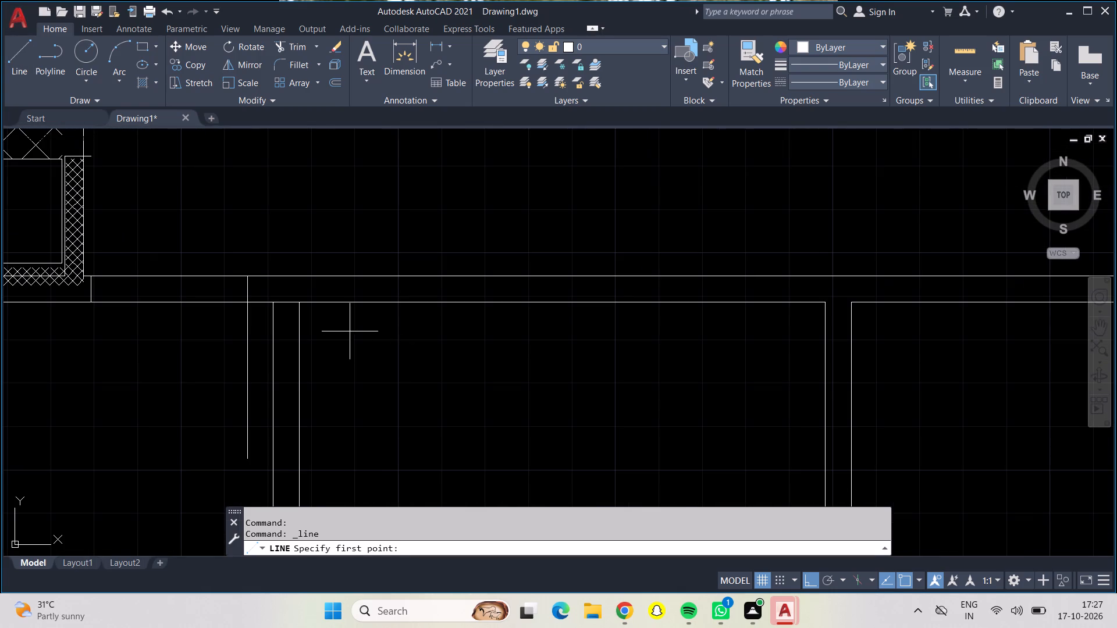
scroll(390, 357, up, 2)
scroll(390, 357, down, 1)
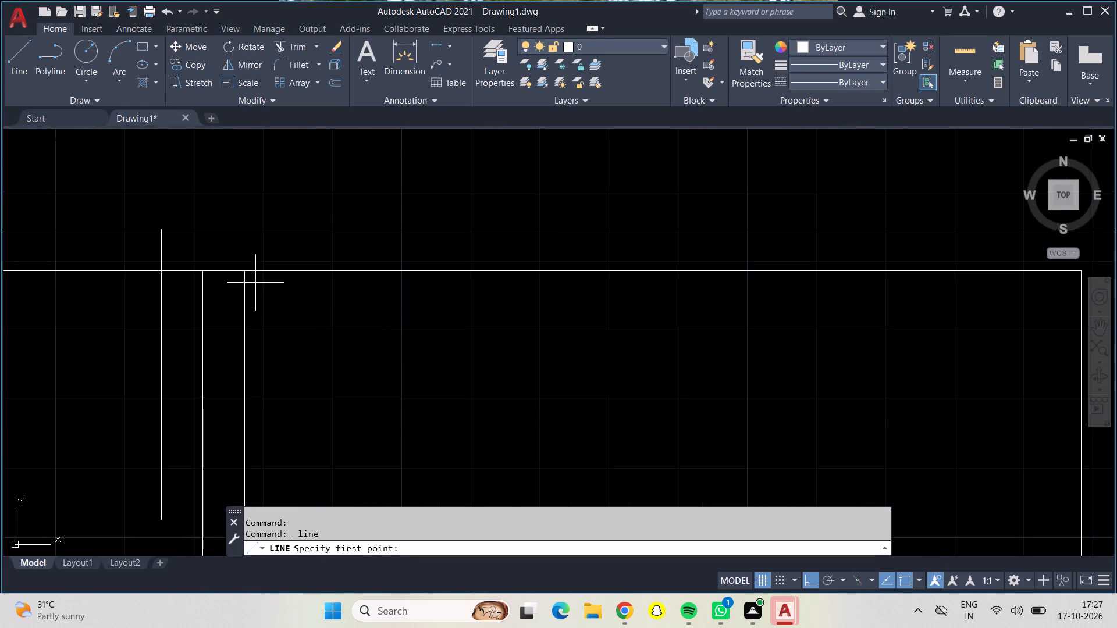
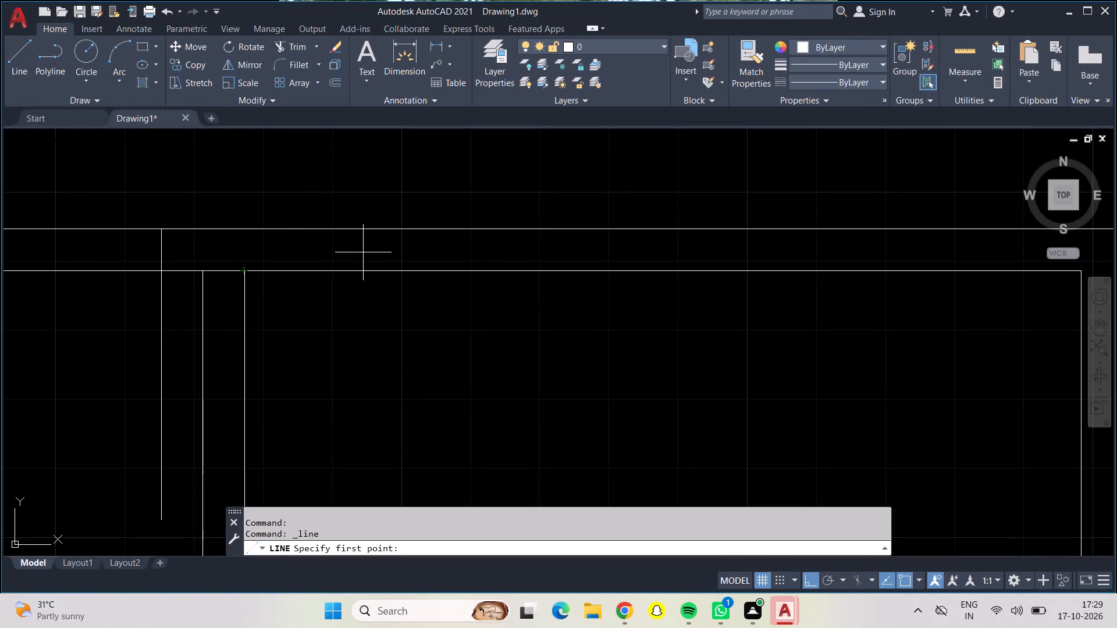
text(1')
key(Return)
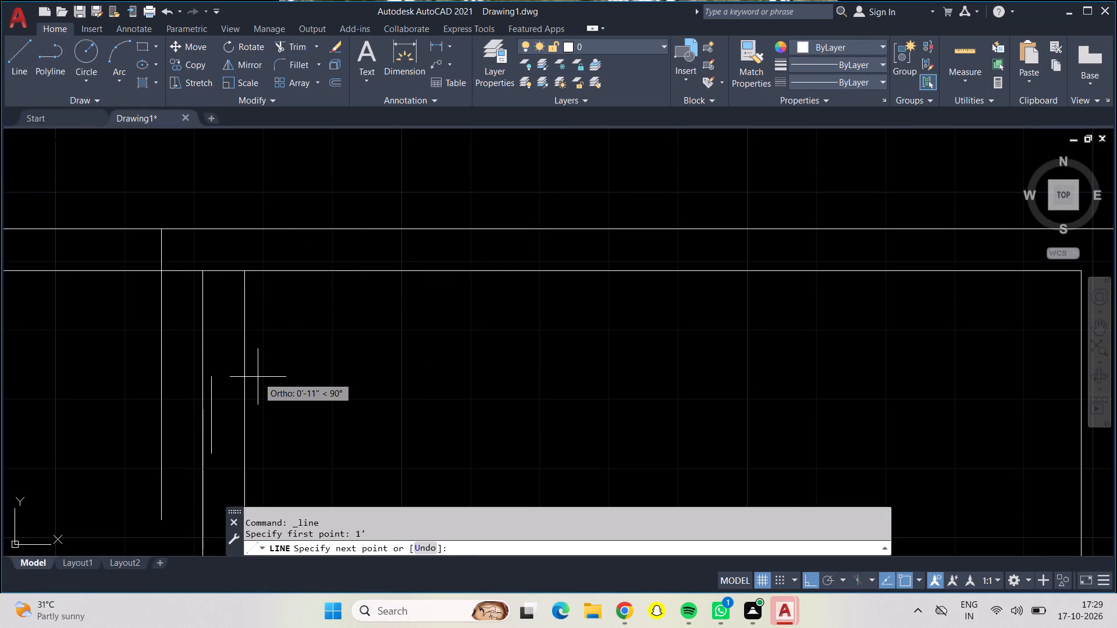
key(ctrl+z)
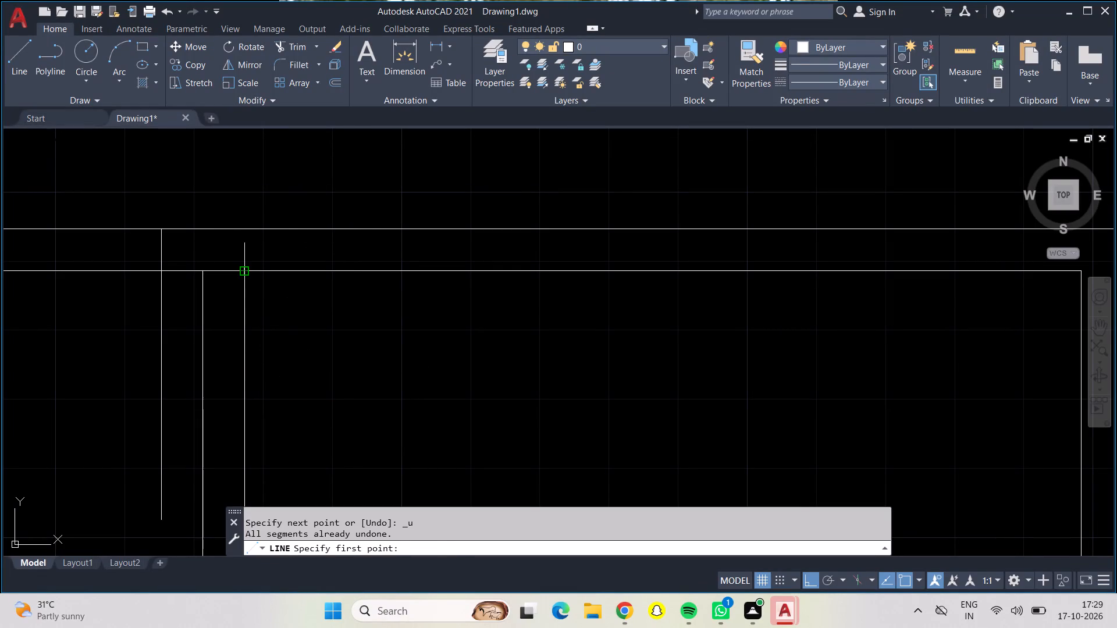
Outline a 3'6" wide door opening across the horizontal wall above the middle lower room, starting 1' from the room's upper-left corner.
click(241, 270)
text(1')
key(Return)
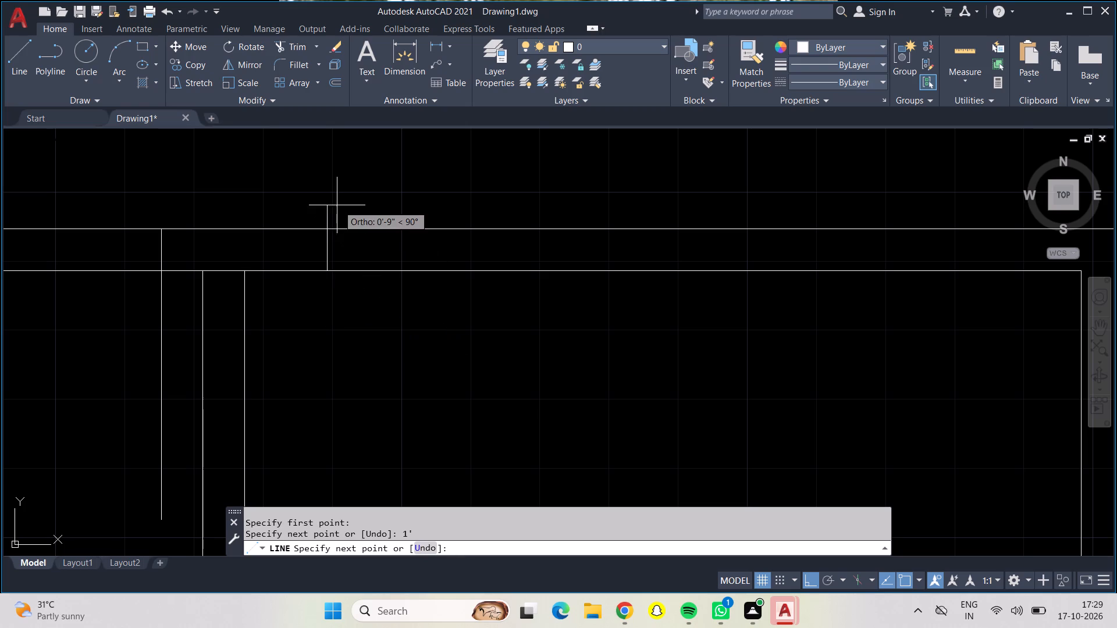
click(323, 229)
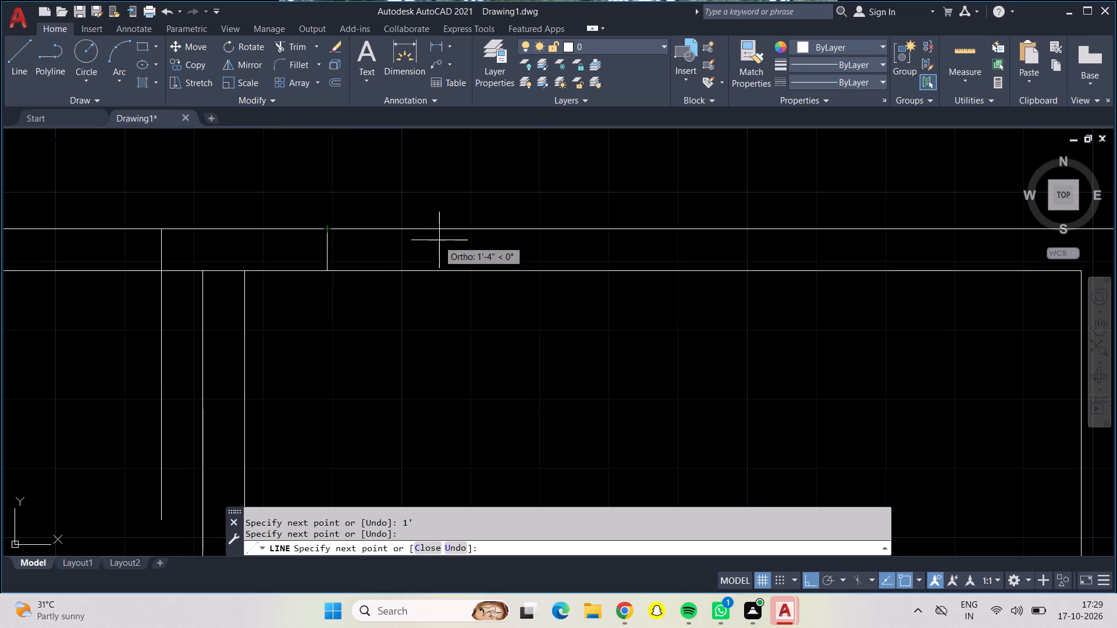
key(3)
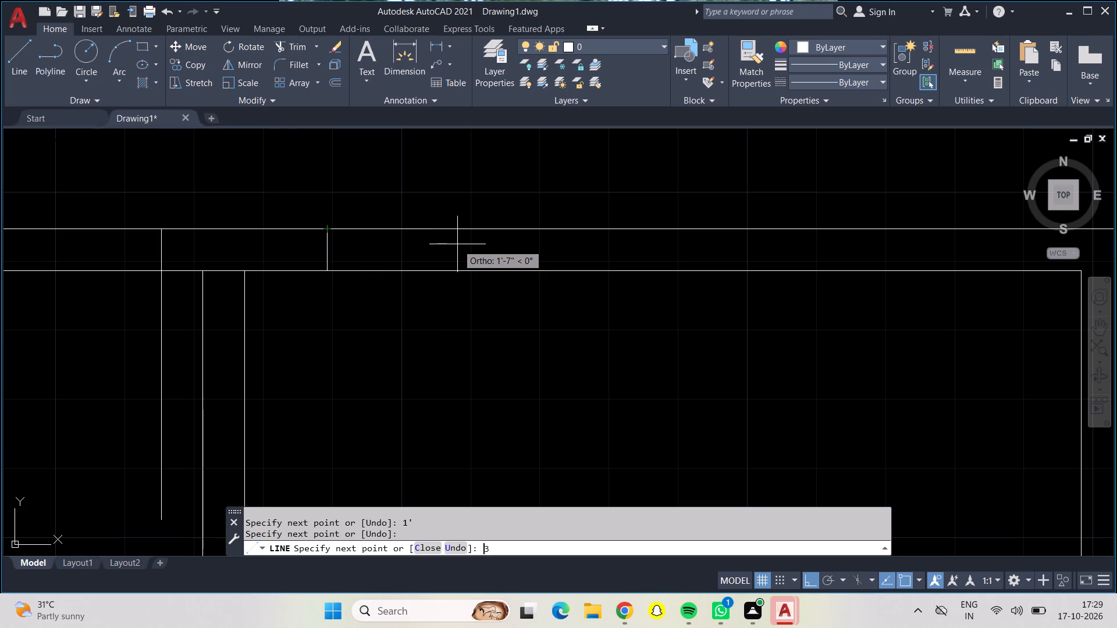
text('6")
key(Return)
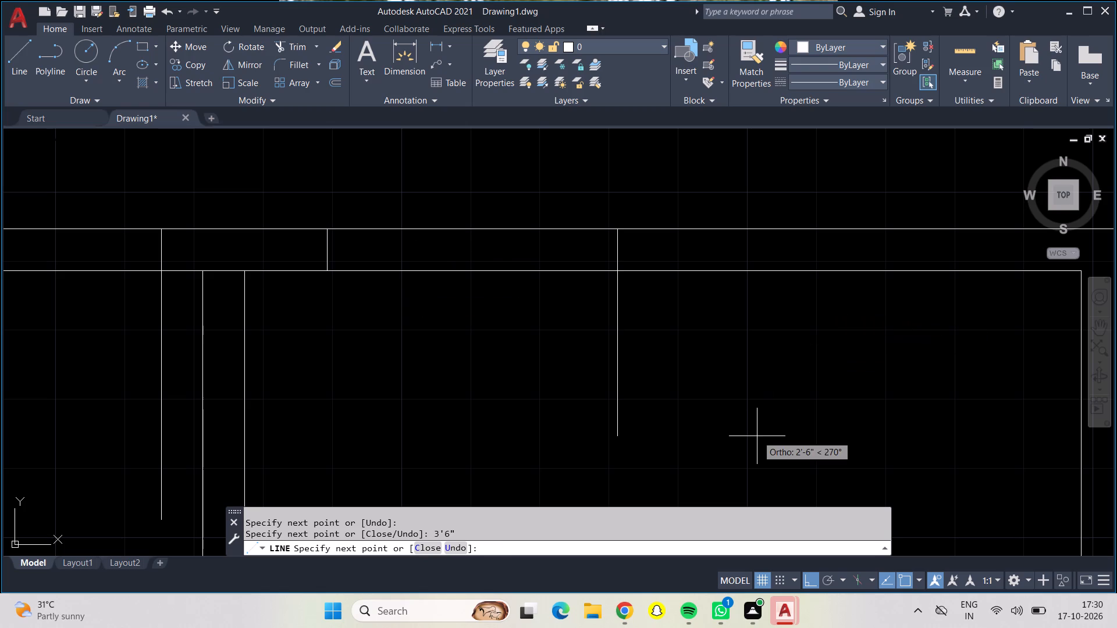
click(616, 271)
click(322, 274)
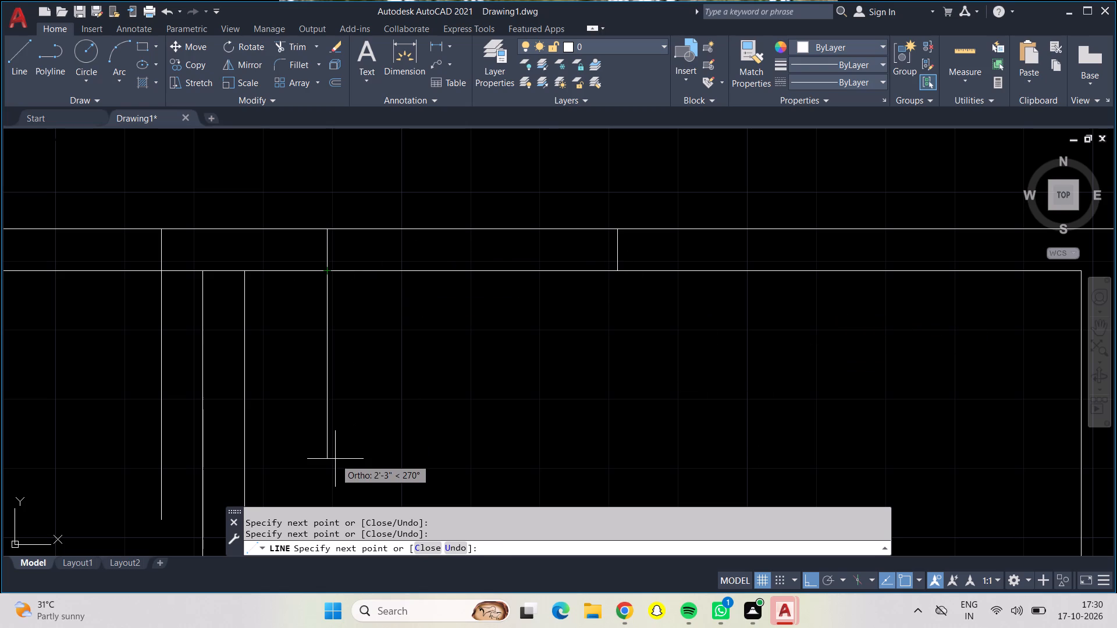
Draw the 3'6" door leaf line downward into the room from the opening's left jamb.
text(3'6)
key(shift+quotedbl)
key(Return)
key(Return)
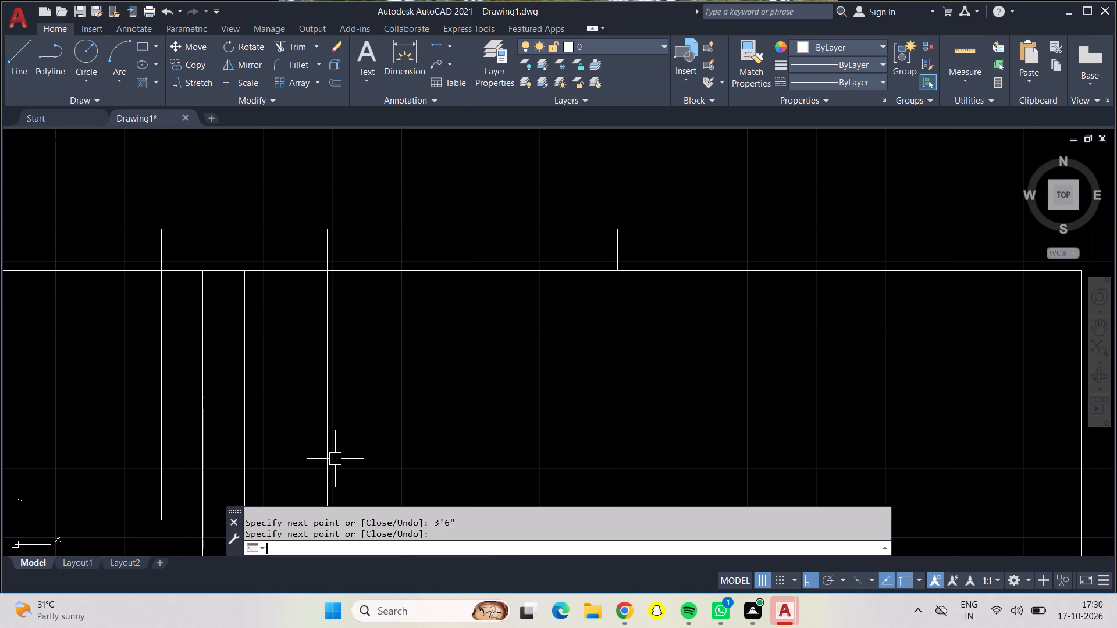
Offset the upper, lower and right inner wall lines of the narrow lower-right room 3' inward.
scroll(1100, 538, down, 3)
middle_drag(902, 394, 725, 330)
middle_drag(938, 327, 922, 323)
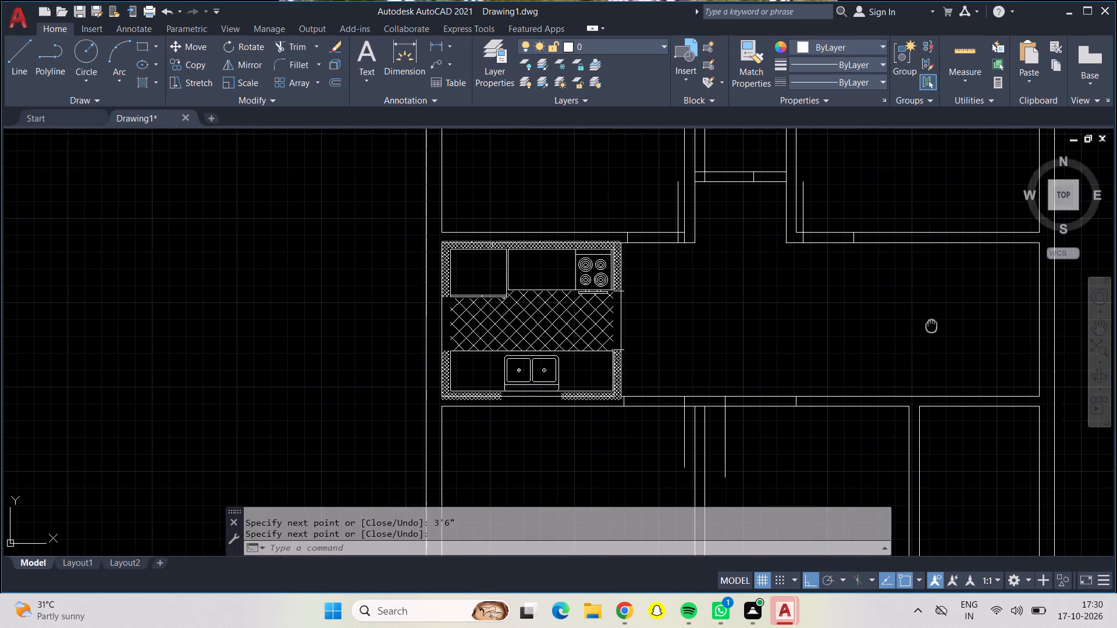
middle_drag(922, 323, 746, 322)
middle_drag(765, 349, 667, 260)
scroll(751, 345, up, 1)
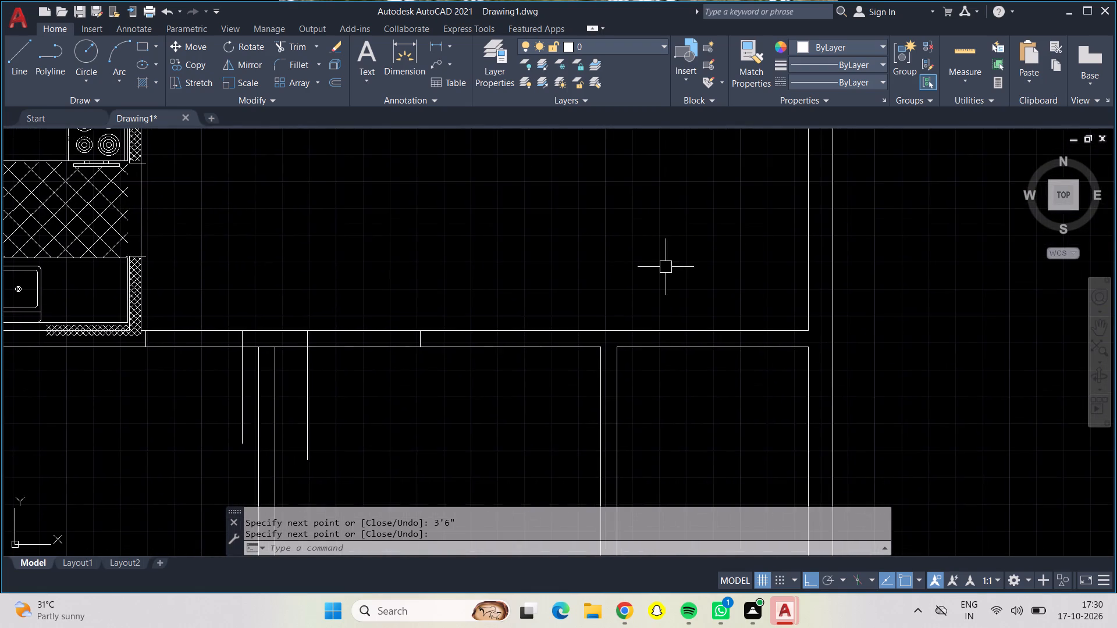
scroll(673, 284, up, 1)
middle_drag(673, 284, 549, 137)
scroll(578, 366, down, 1)
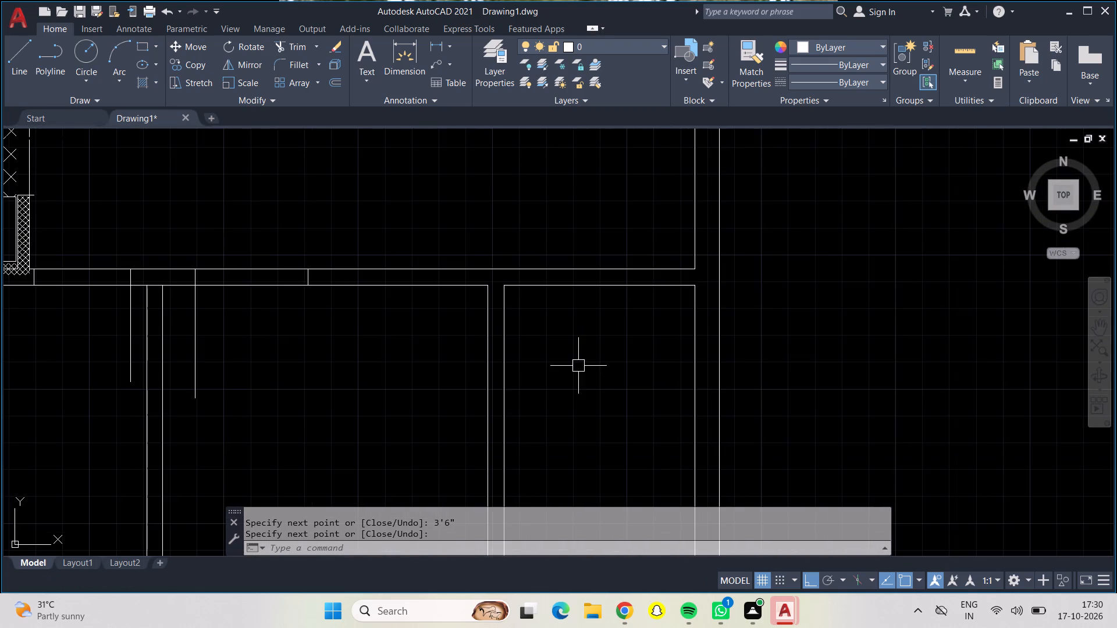
scroll(578, 379, down, 1)
middle_drag(578, 381, 526, 304)
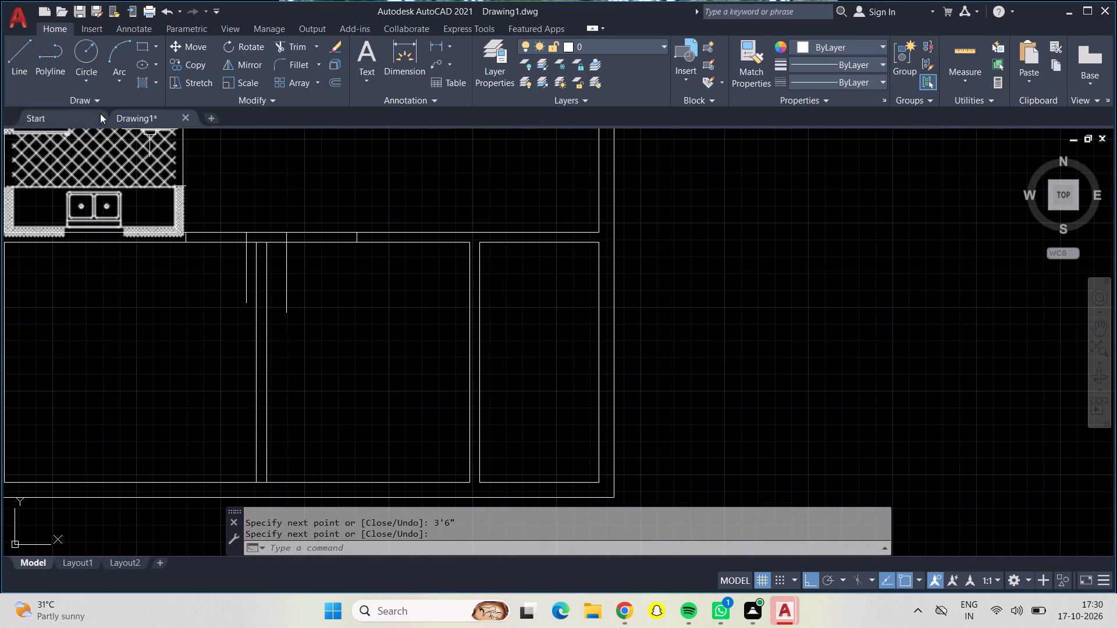
scroll(555, 321, up, 2)
scroll(554, 319, down, 1)
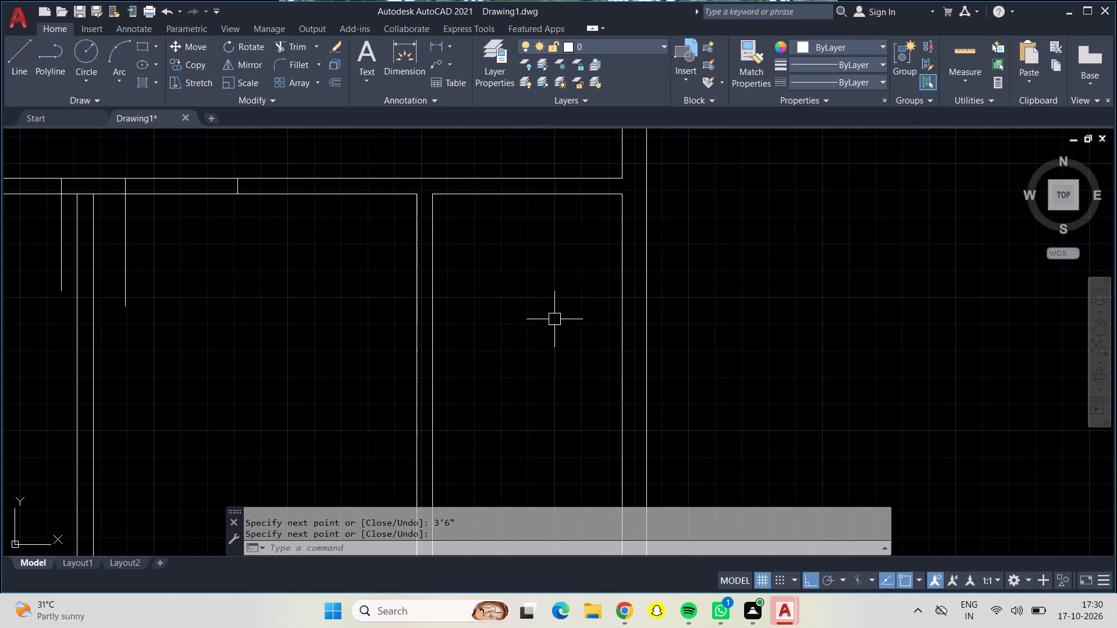
scroll(554, 319, down, 1)
middle_drag(554, 319, 533, 295)
key(Escape)
key(o)
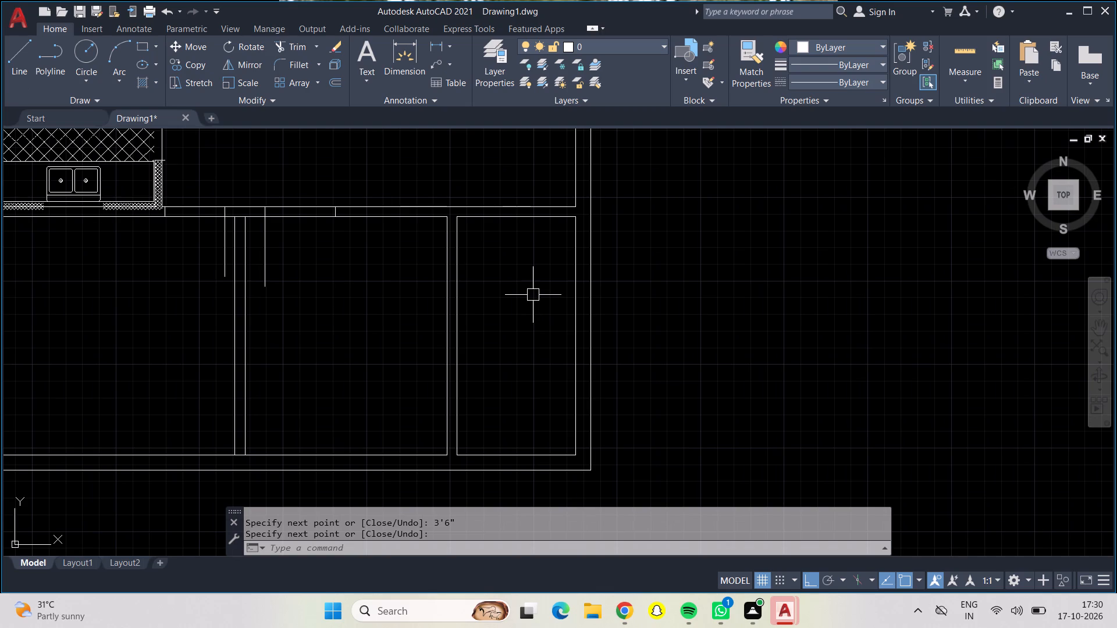
key(Return)
key(6)
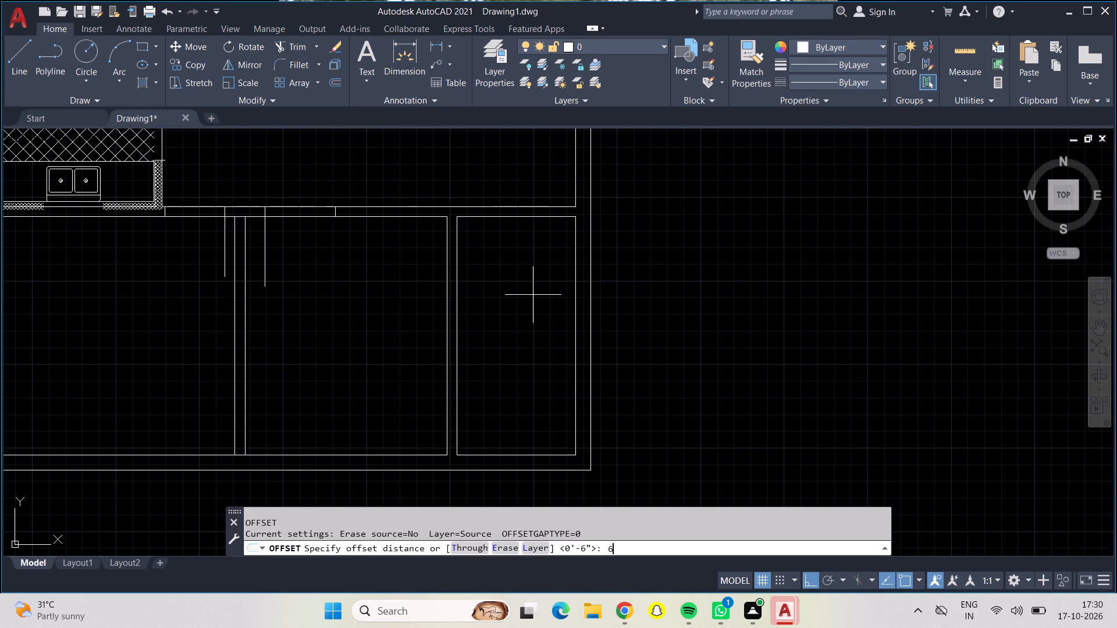
key(BackSpace)
key(3)
key(apostrophe)
key(Return)
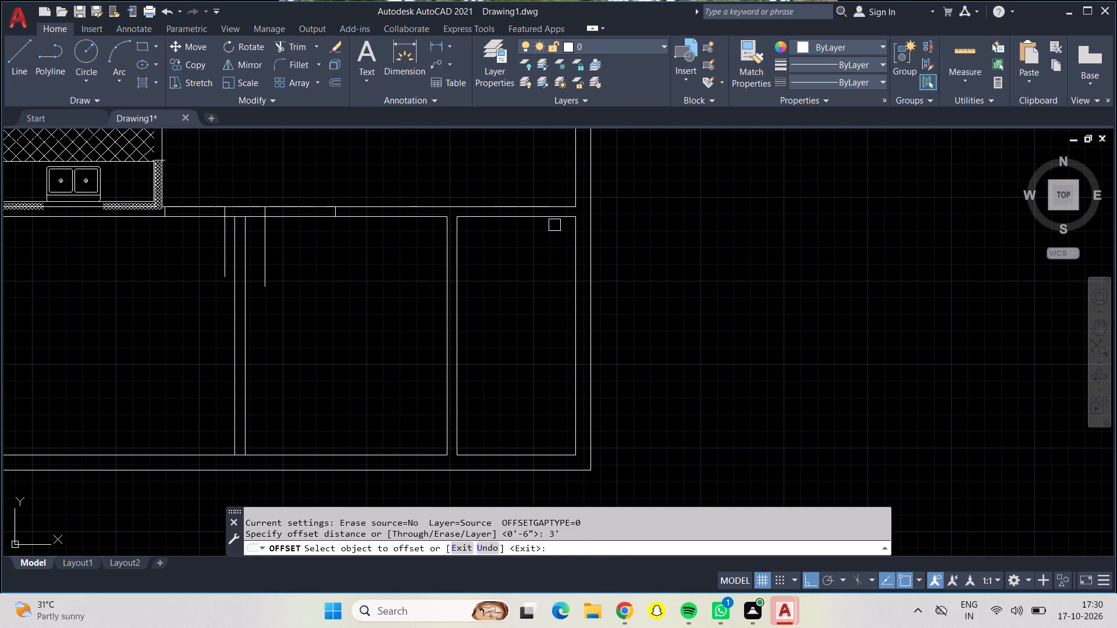
click(536, 219)
click(531, 309)
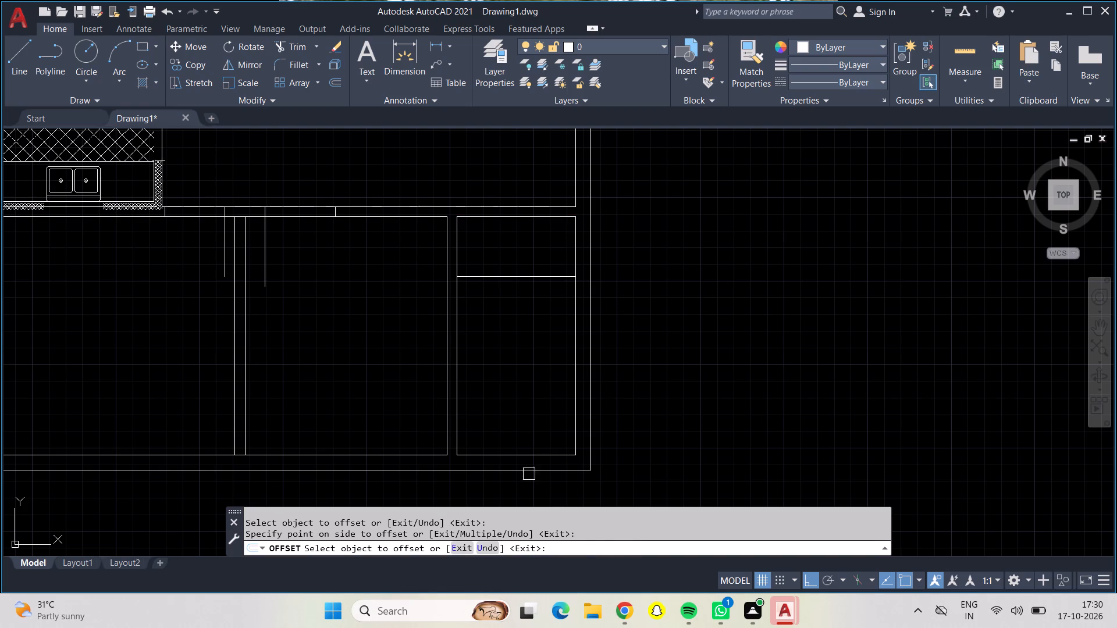
click(528, 452)
click(521, 377)
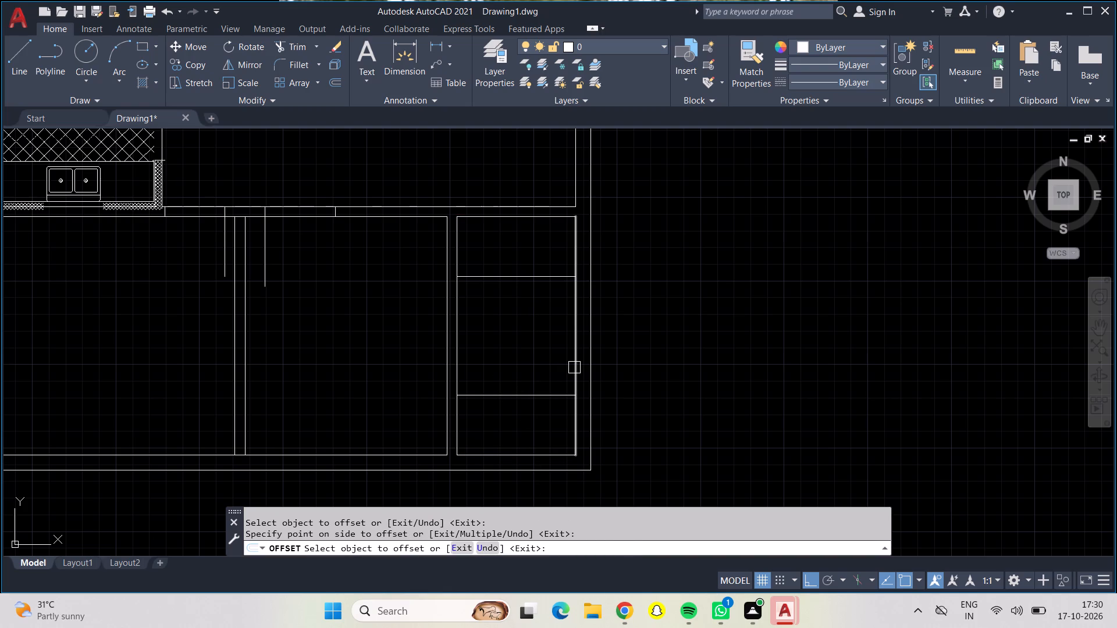
click(574, 367)
click(495, 356)
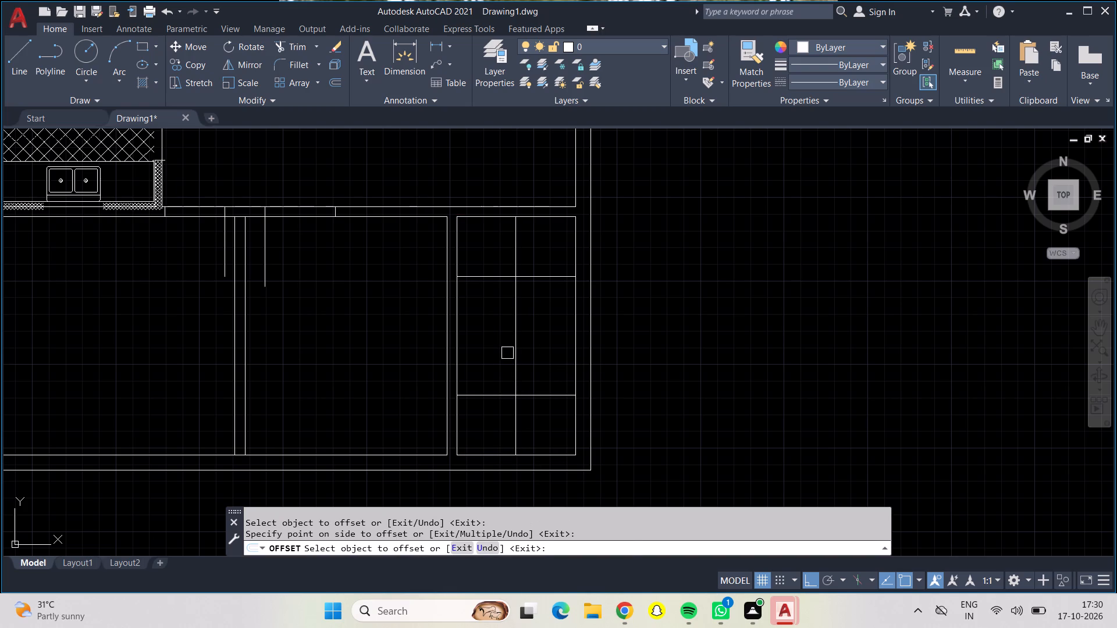
key(Escape)
Offset the vertical centre line of the narrow room to the left twice in succession, at 9" spacing.
key(o)
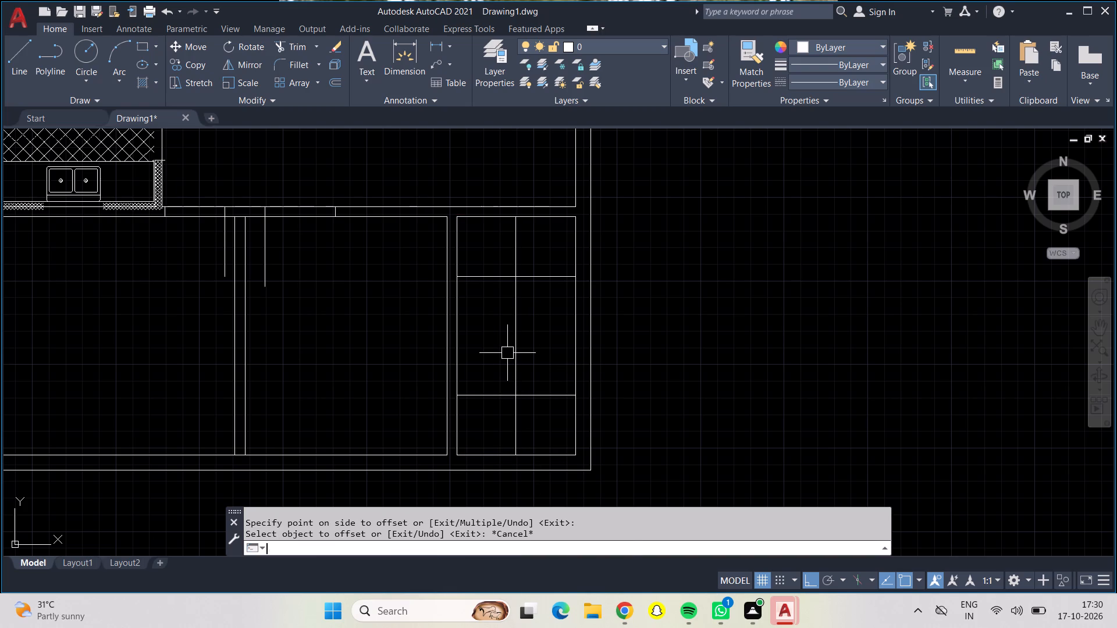
key(Return)
text(9")
key(Return)
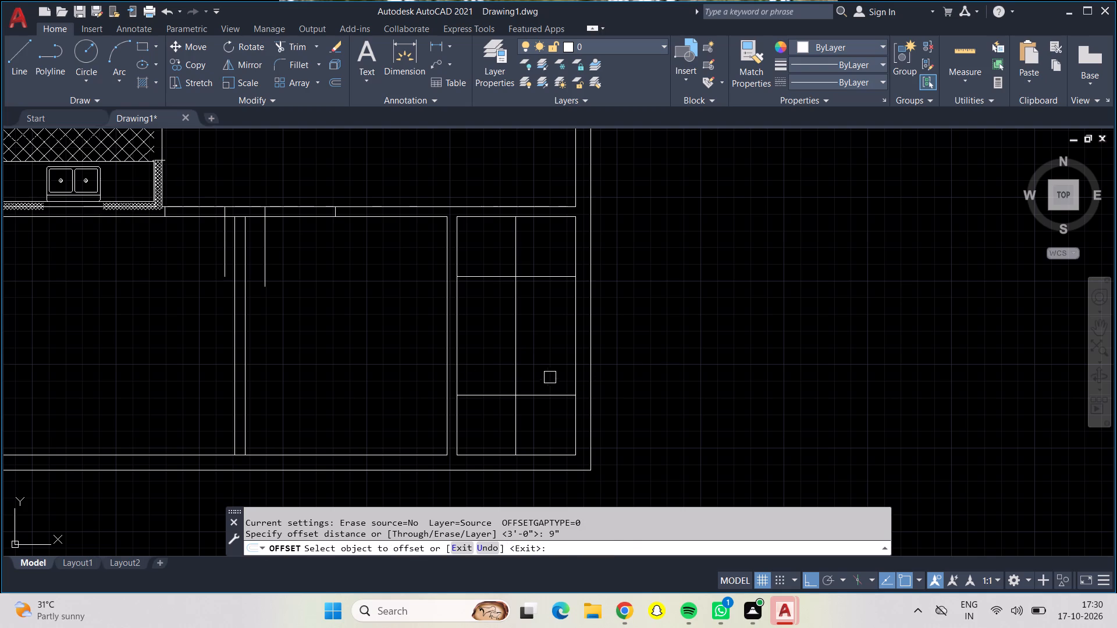
click(515, 334)
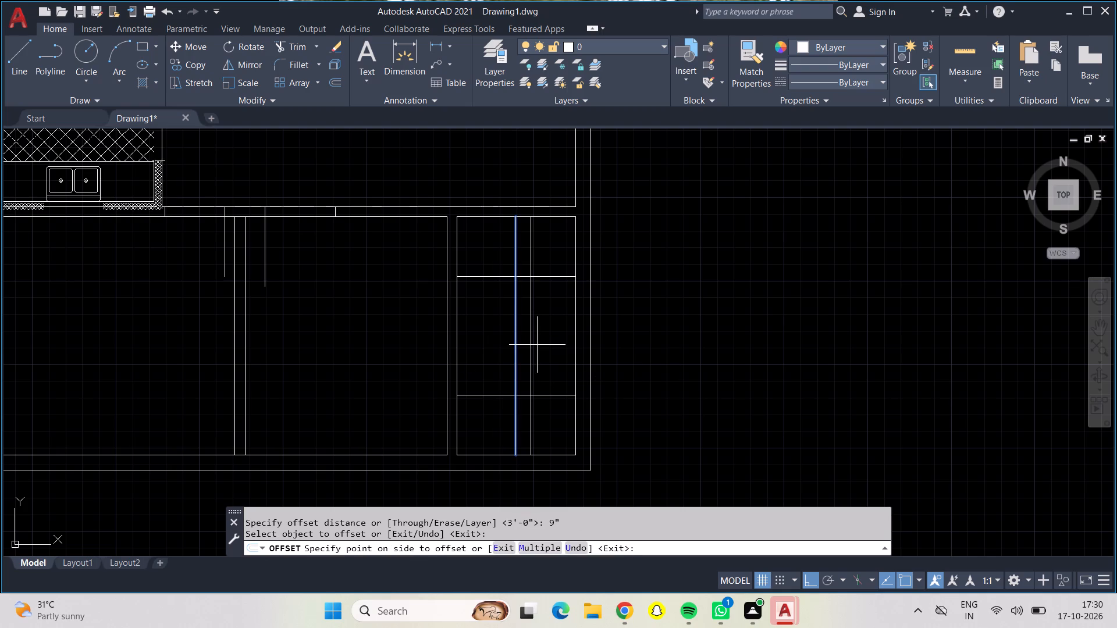
click(496, 345)
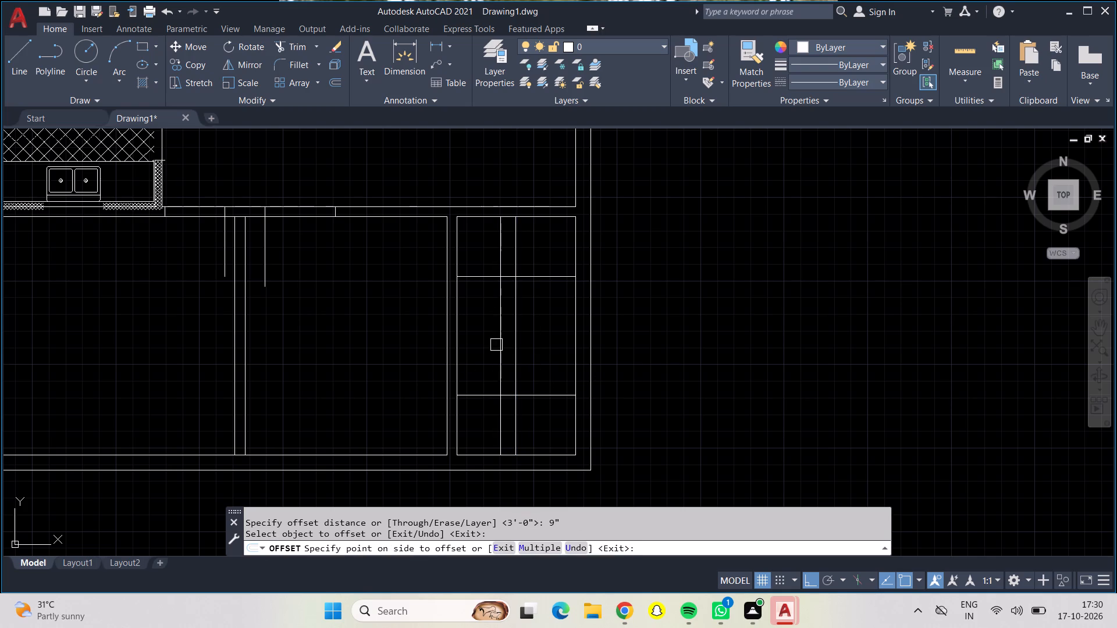
click(500, 348)
click(478, 342)
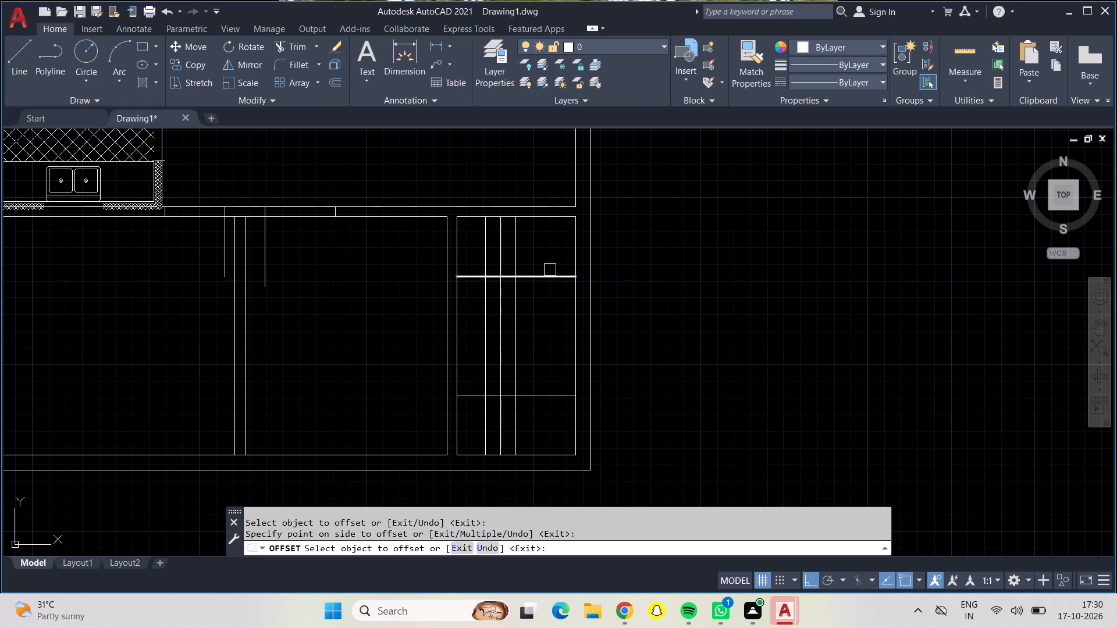
Offset the upper horizontal landing line downward seven times in succession at 9" spacing to form the stair treads.
click(550, 274)
click(550, 314)
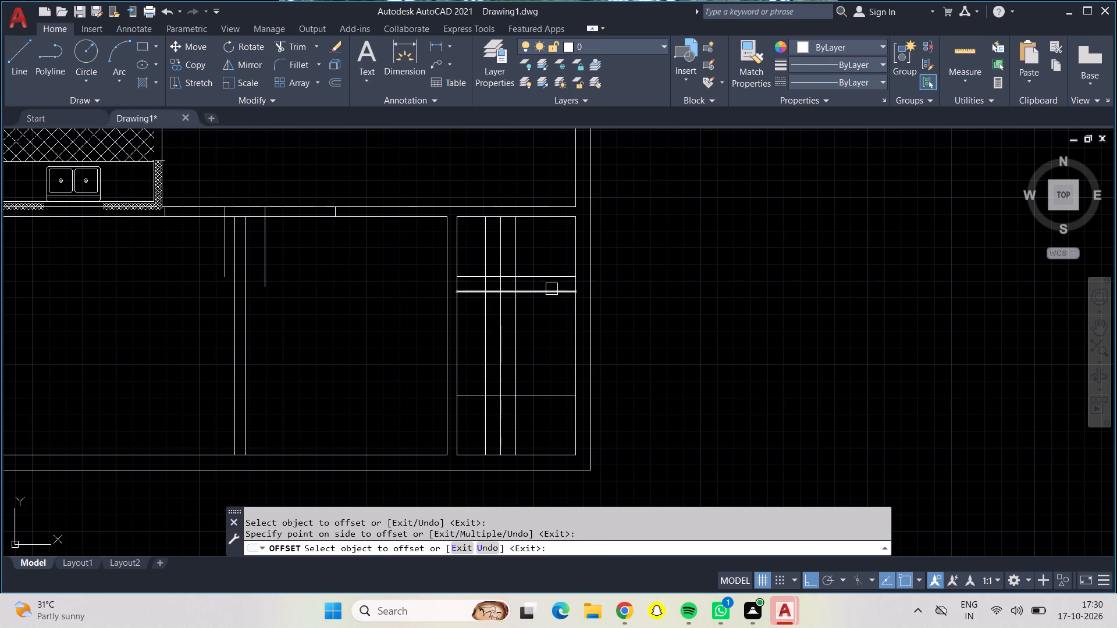
click(552, 289)
click(552, 302)
click(552, 304)
click(552, 322)
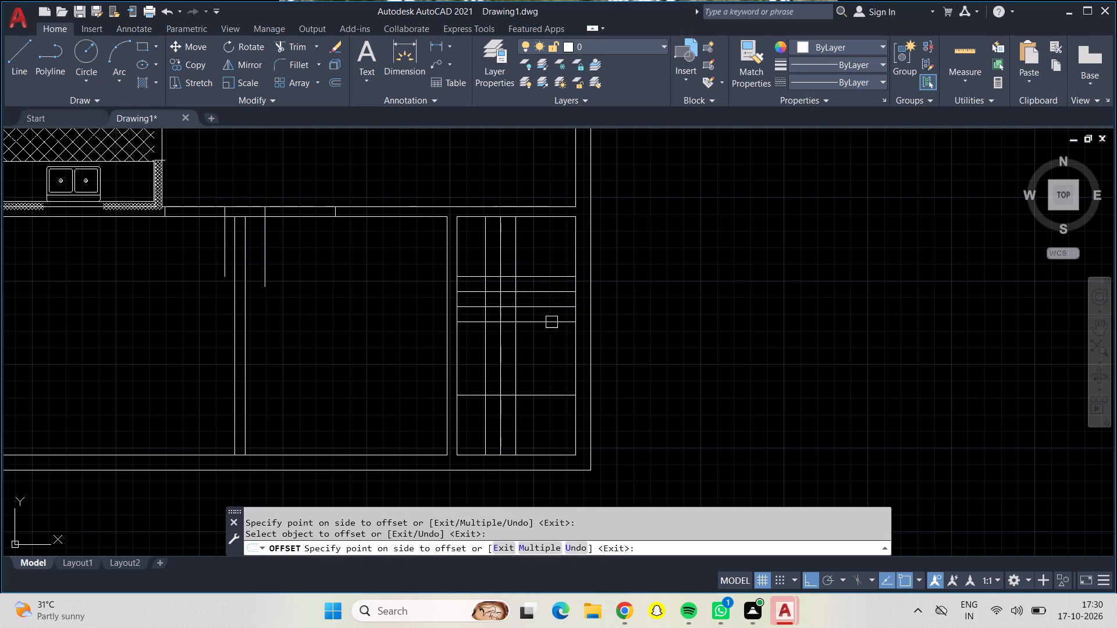
click(547, 317)
click(564, 365)
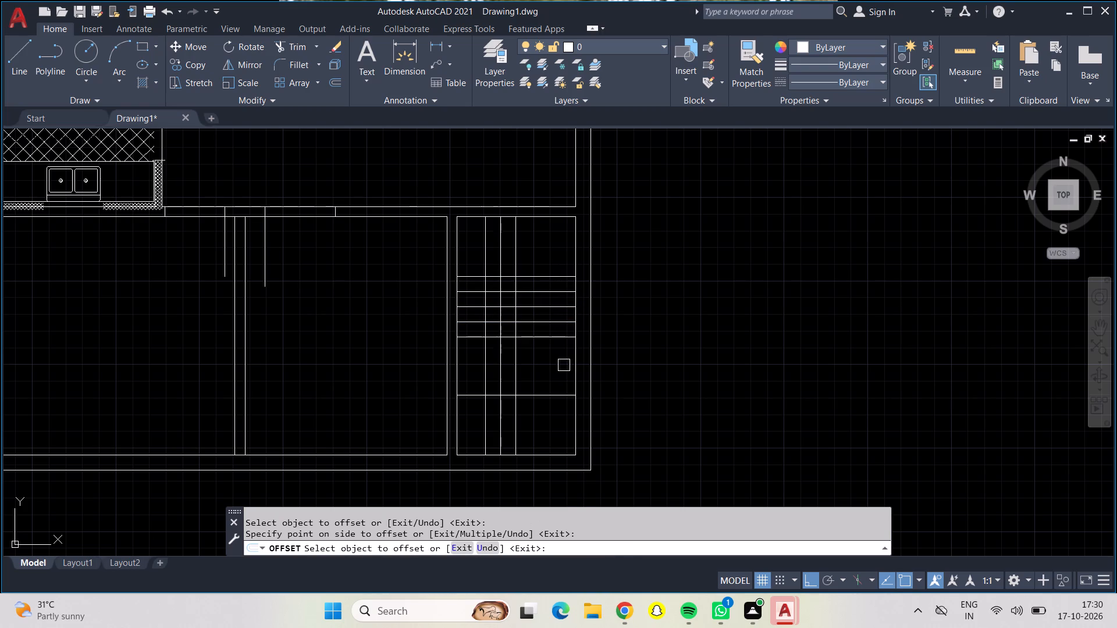
click(555, 335)
click(568, 372)
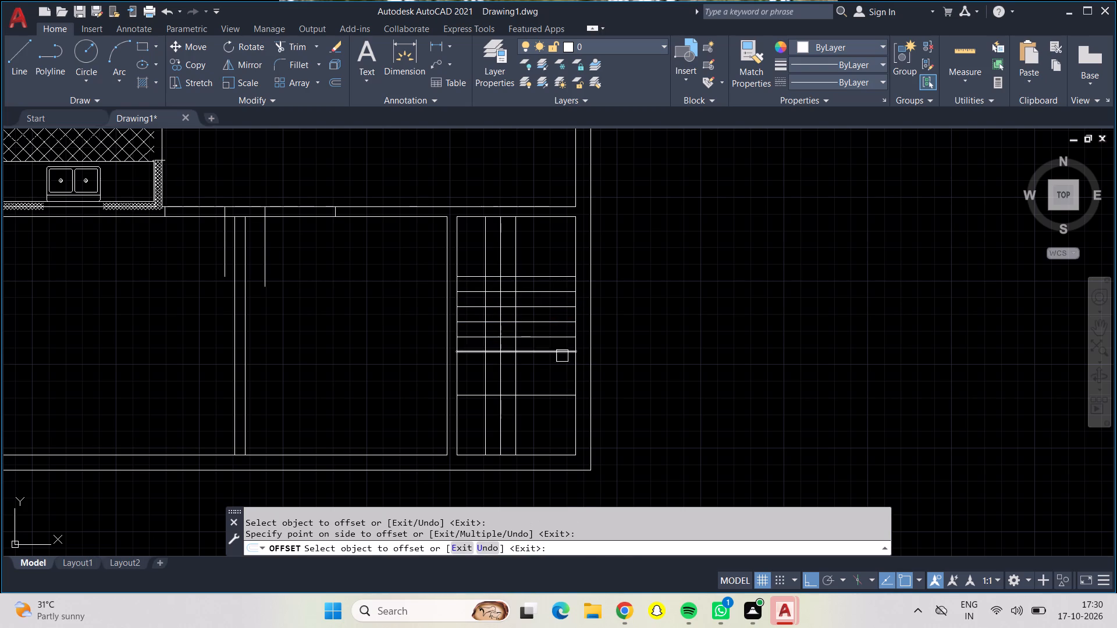
click(557, 352)
click(558, 392)
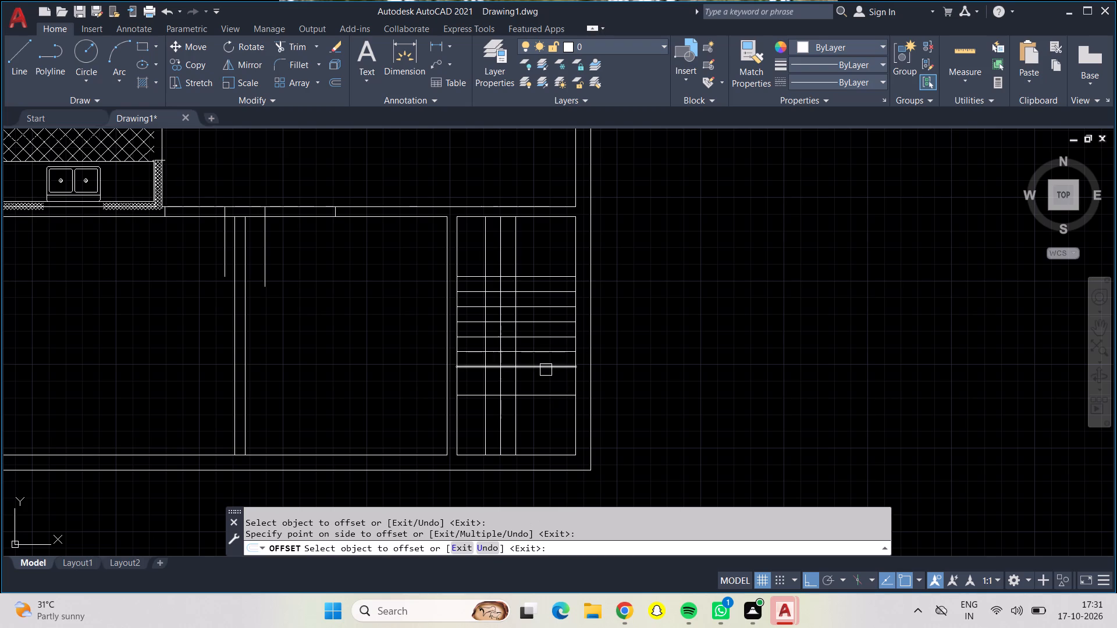
click(546, 370)
click(547, 384)
scroll(497, 299, up, 2)
scroll(497, 295, down, 2)
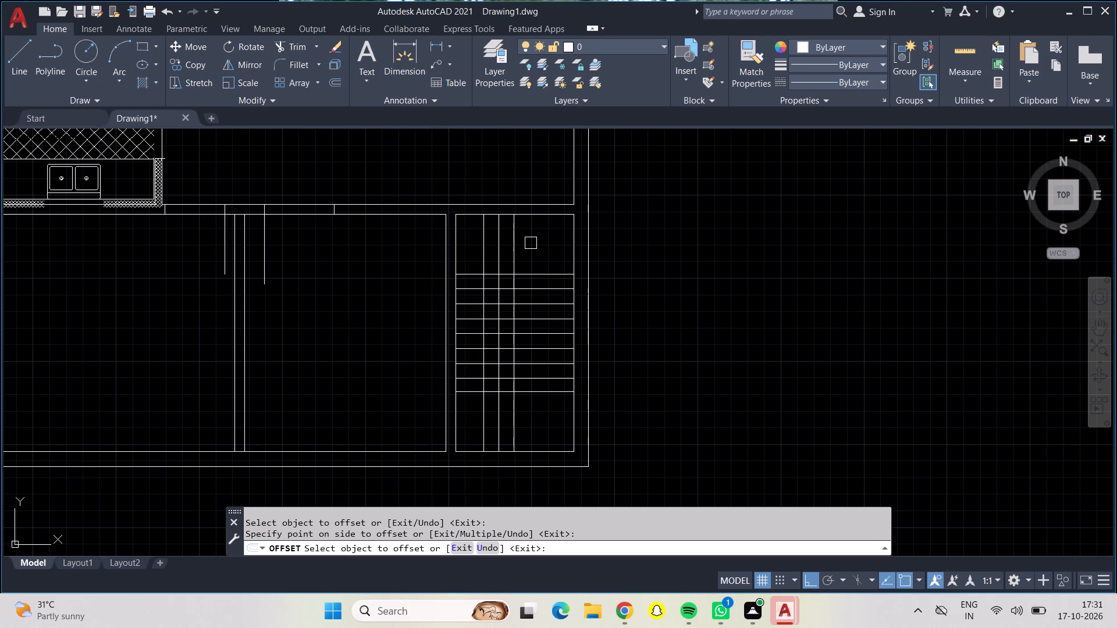
key(Escape)
Erase all the vertical and horizontal stair lines inside the narrow lower-right room.
click(522, 263)
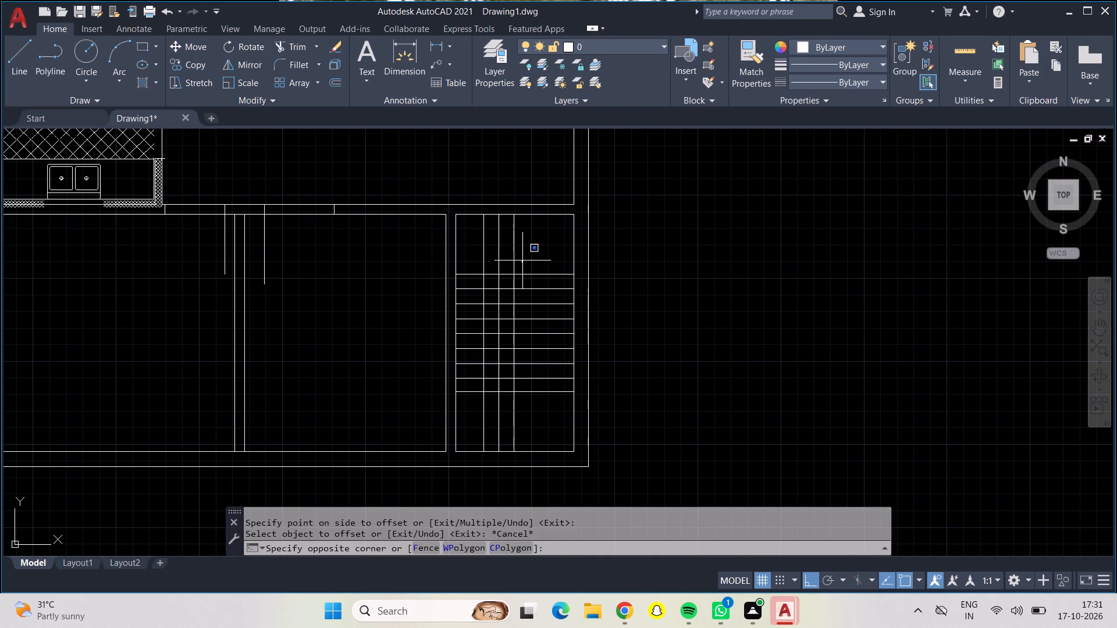
click(479, 262)
click(546, 259)
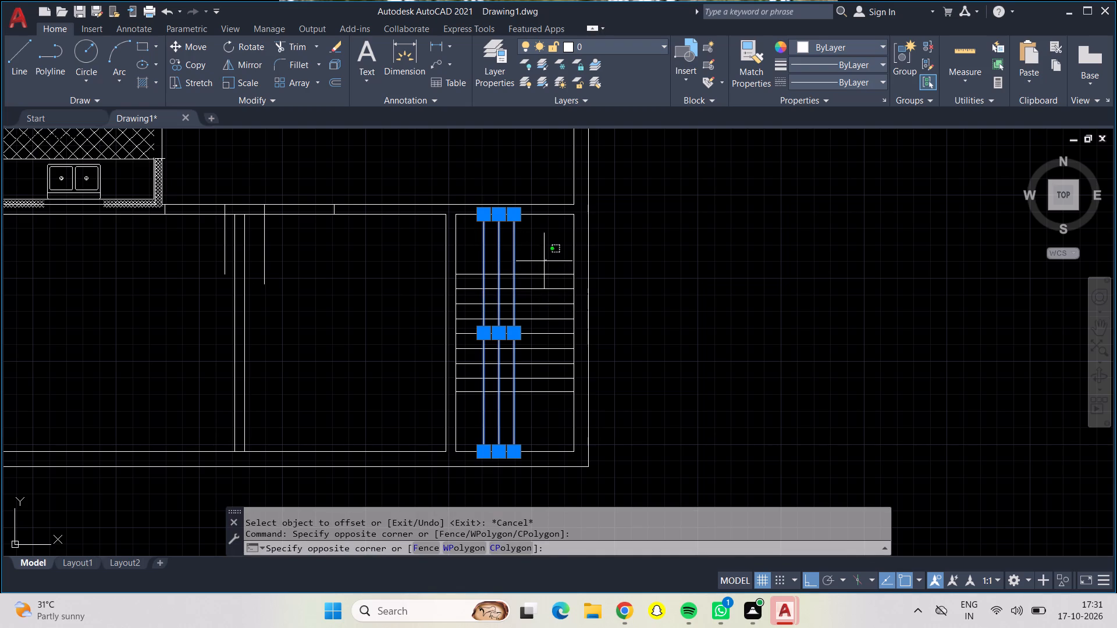
click(549, 414)
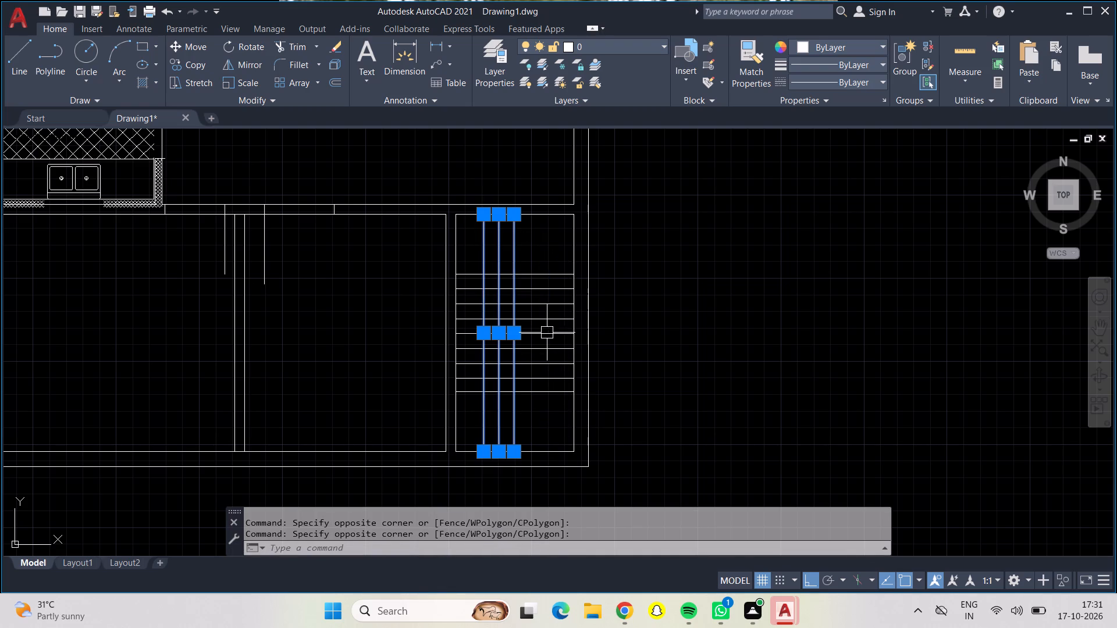
click(546, 312)
click(546, 281)
click(545, 272)
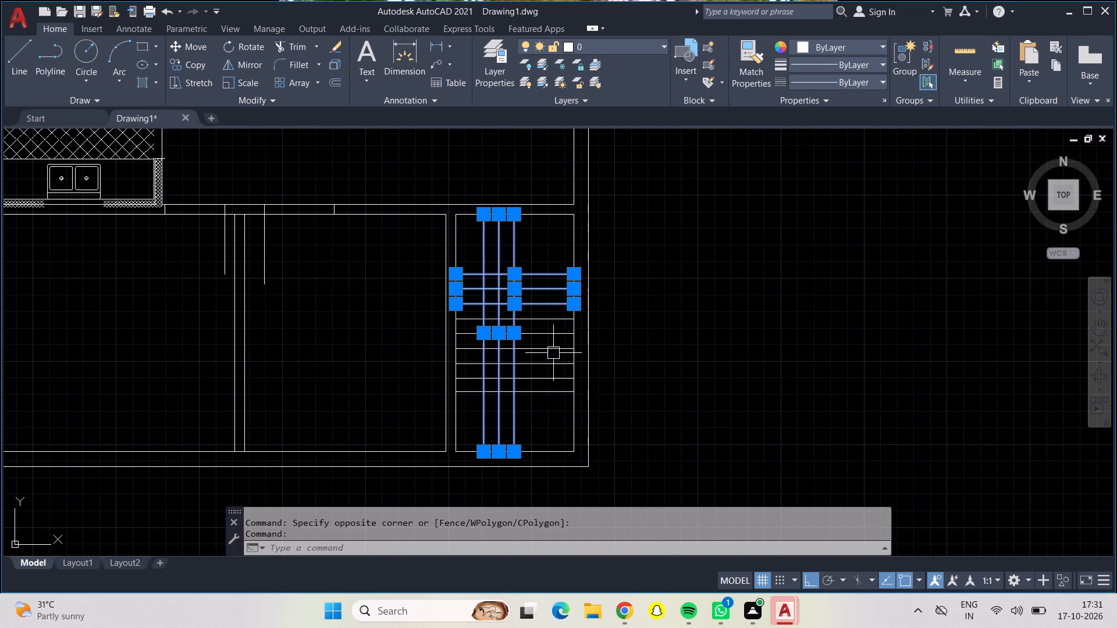
click(551, 320)
click(554, 330)
drag(554, 336, 554, 342)
click(554, 349)
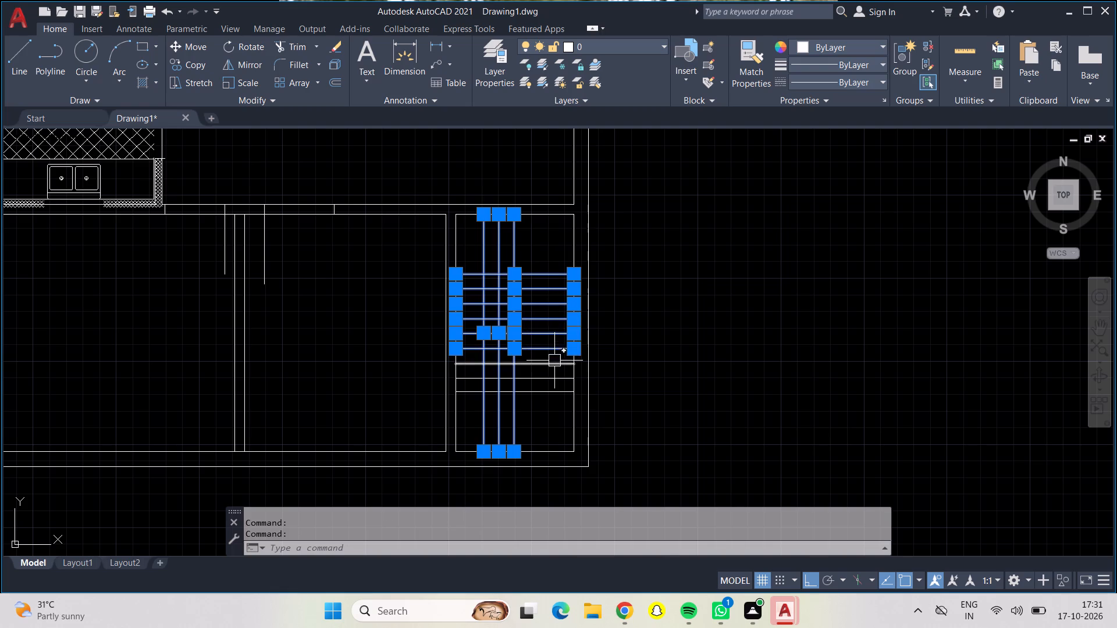
click(554, 363)
click(554, 373)
drag(554, 381, 555, 395)
click(557, 396)
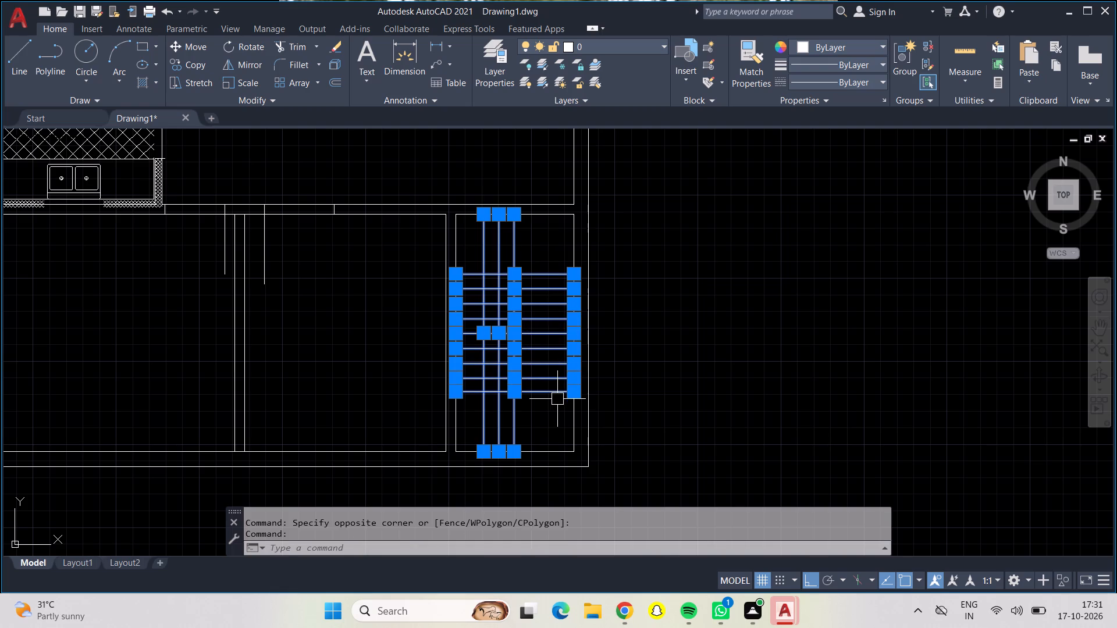
key(Delete)
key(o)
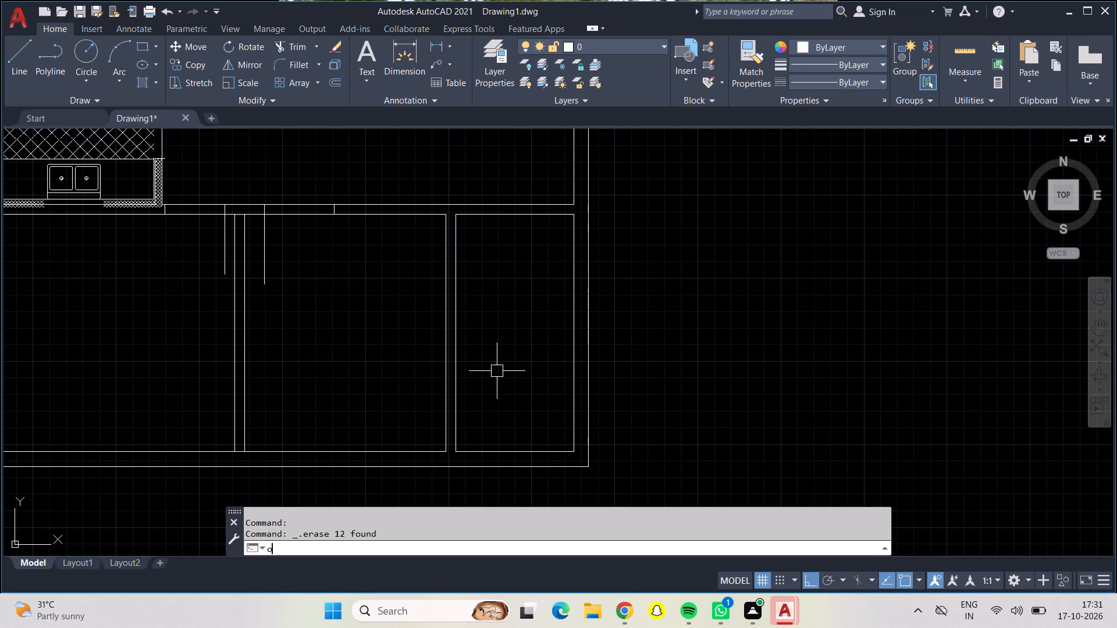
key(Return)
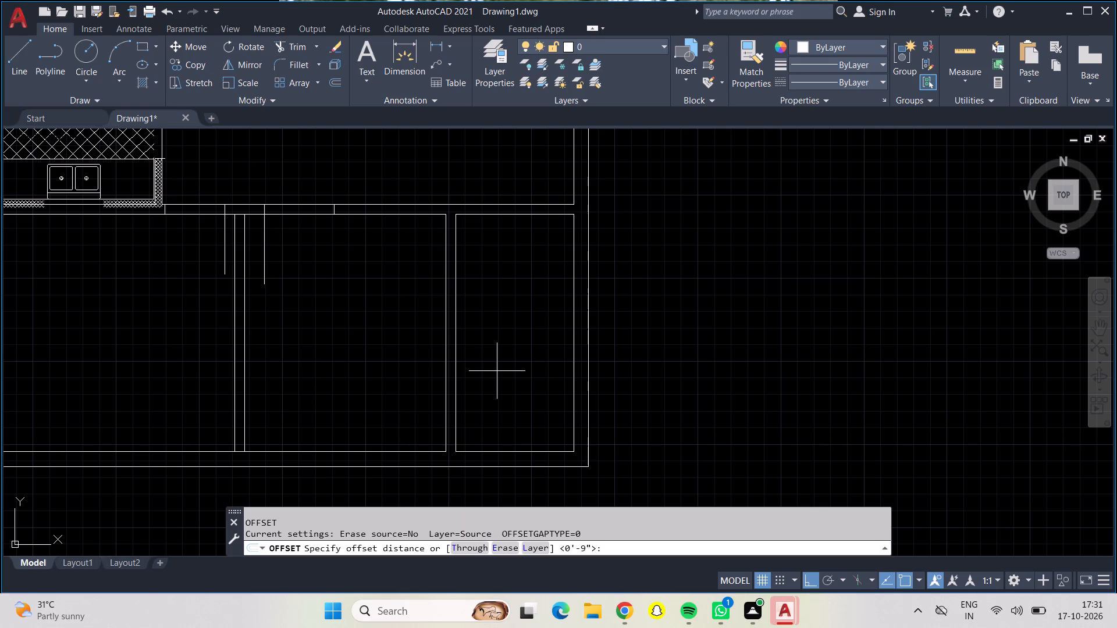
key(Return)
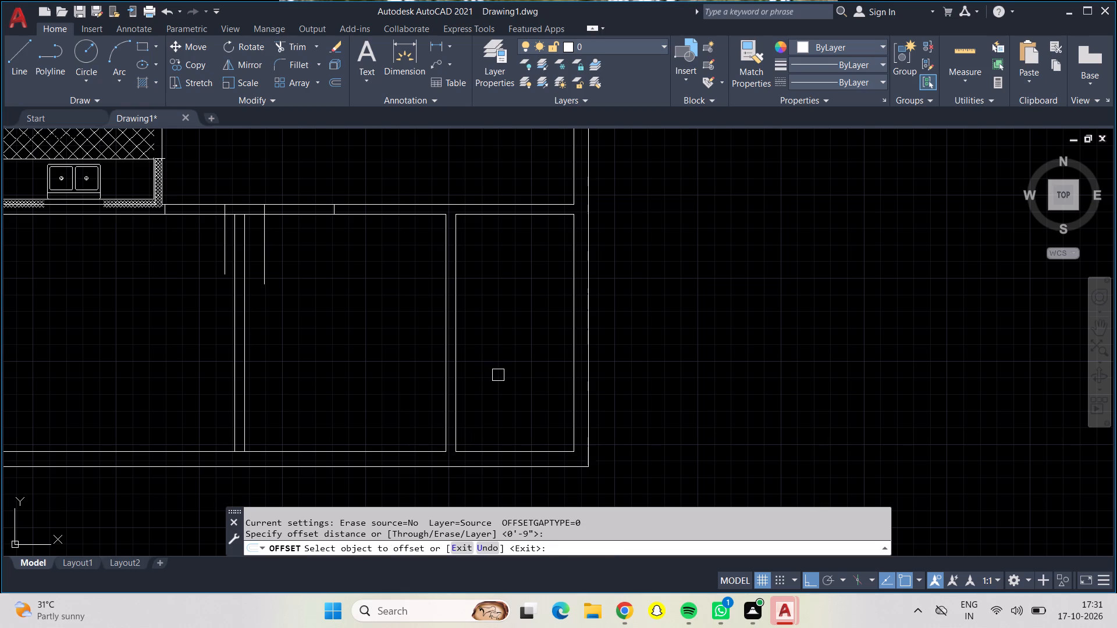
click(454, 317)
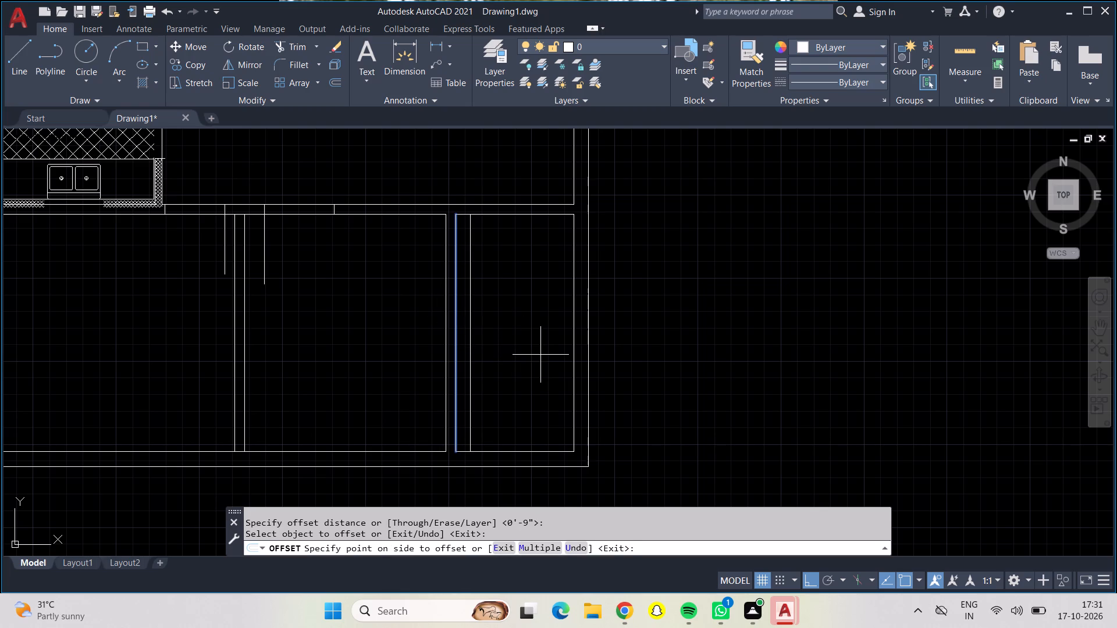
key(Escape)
Offset the left and lower inner wall lines of the narrow lower-right room 3' inward.
key(o)
key(Return)
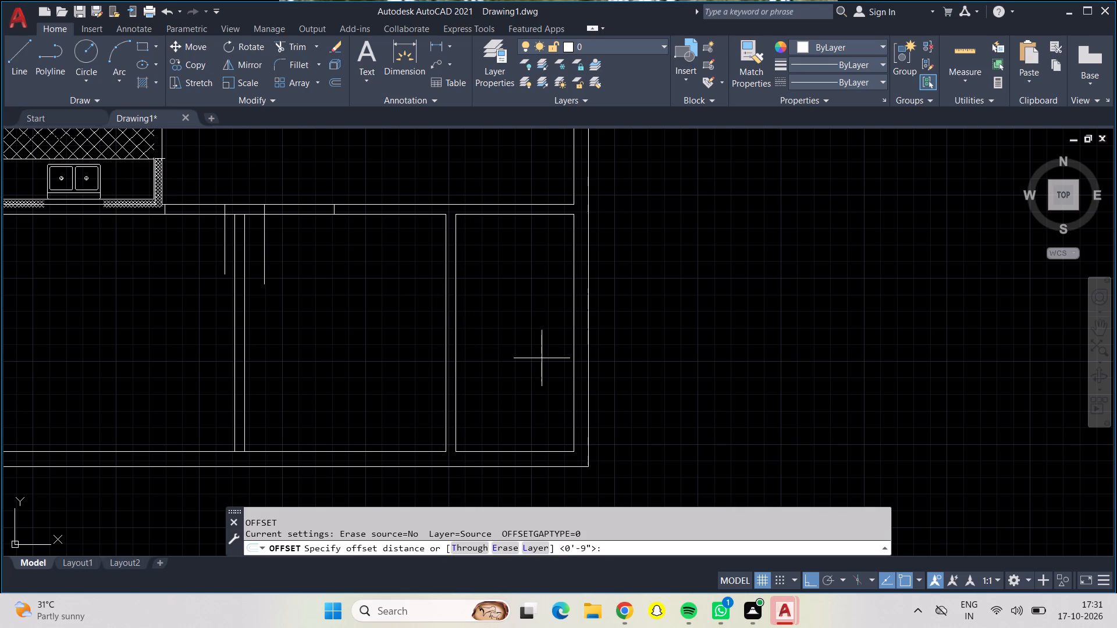
key(9)
key(BackSpace)
text(3')
key(Return)
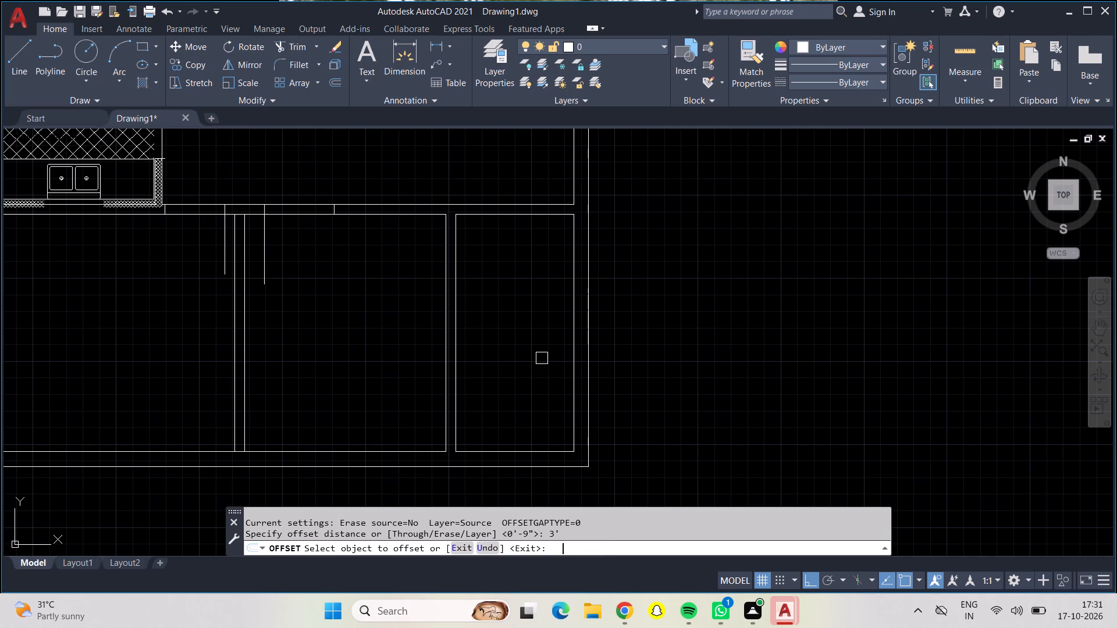
click(460, 275)
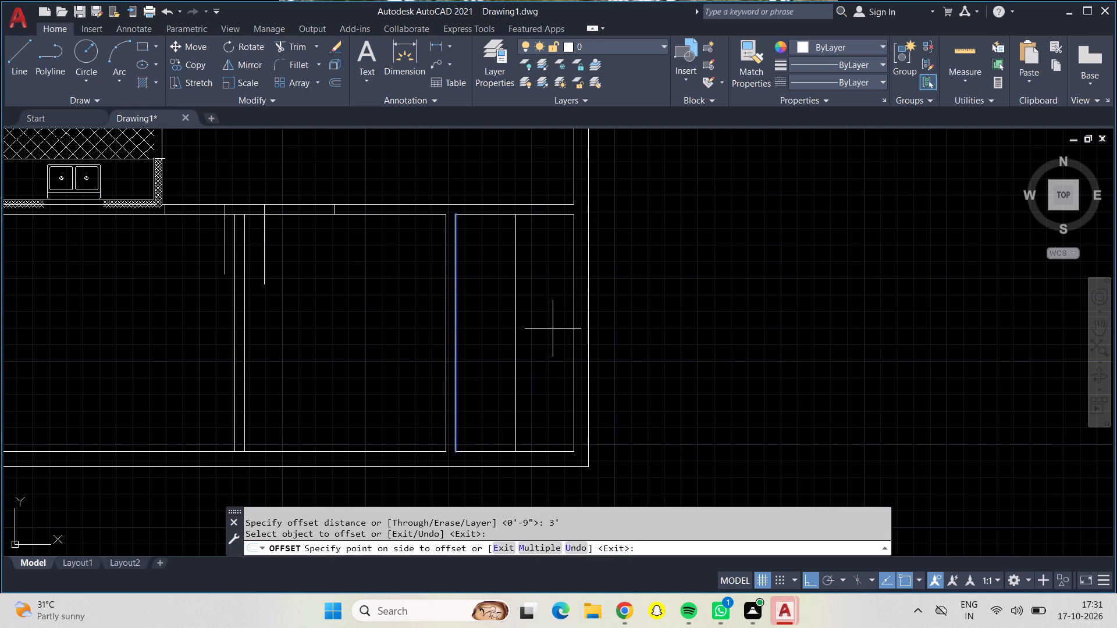
click(554, 329)
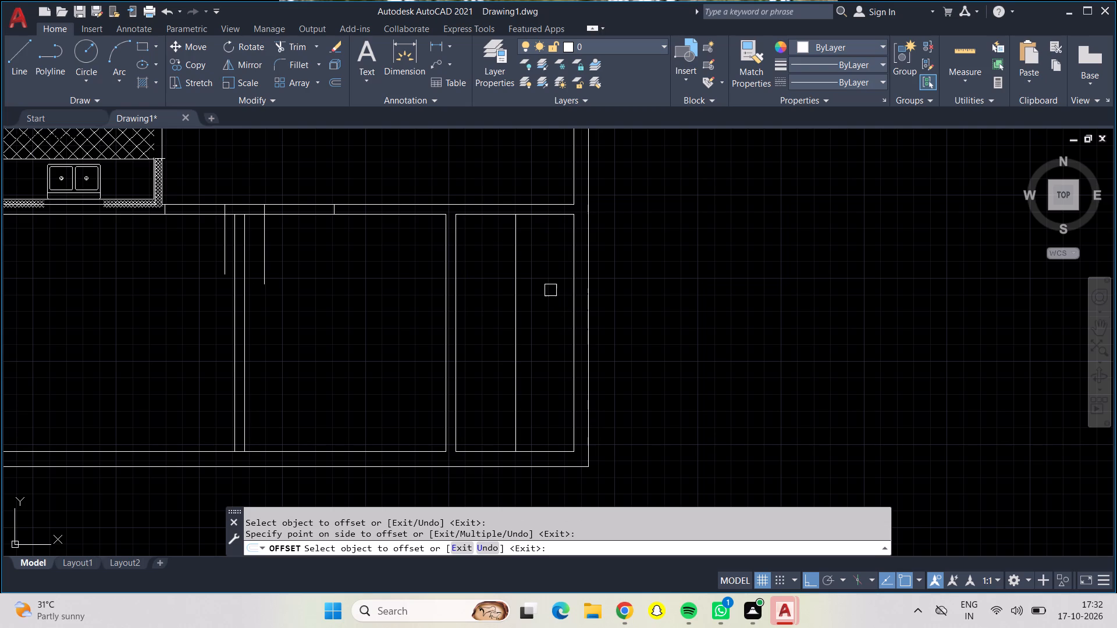
click(536, 448)
click(551, 344)
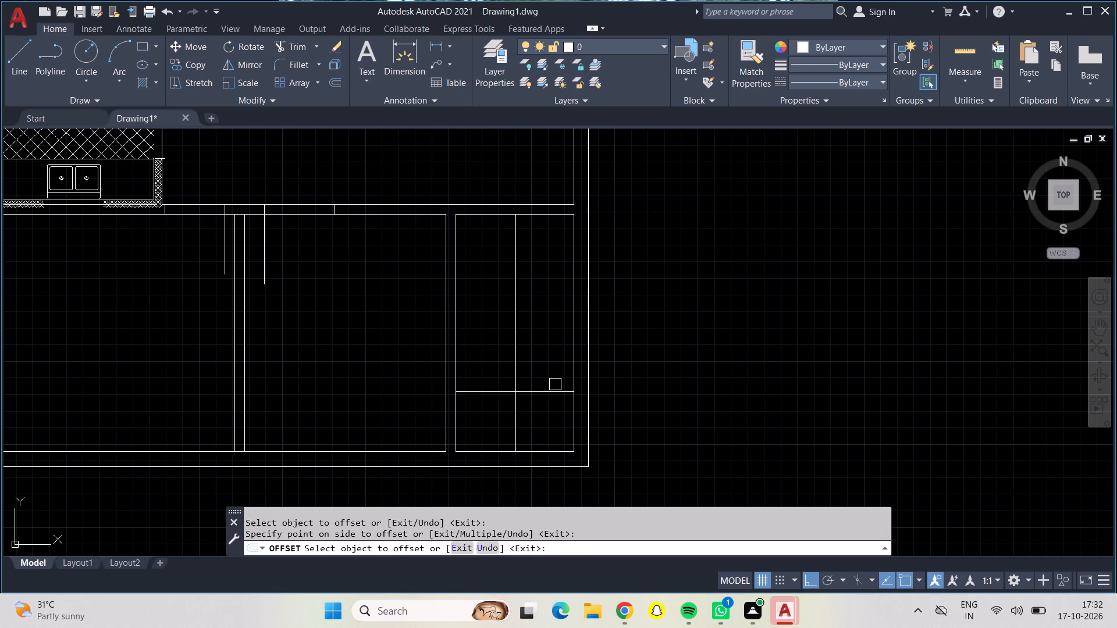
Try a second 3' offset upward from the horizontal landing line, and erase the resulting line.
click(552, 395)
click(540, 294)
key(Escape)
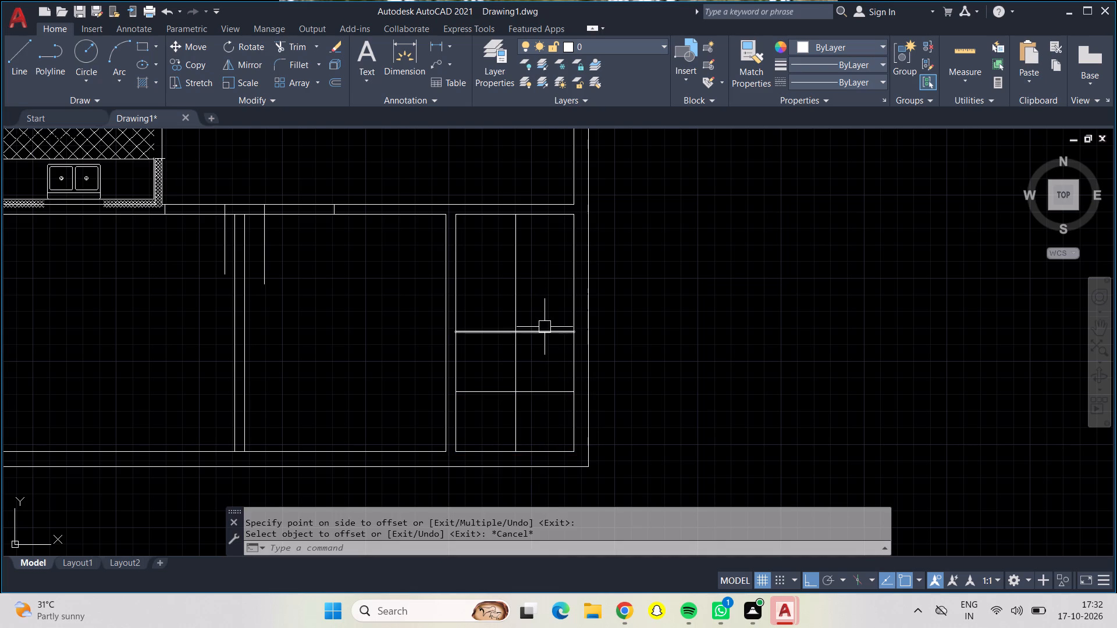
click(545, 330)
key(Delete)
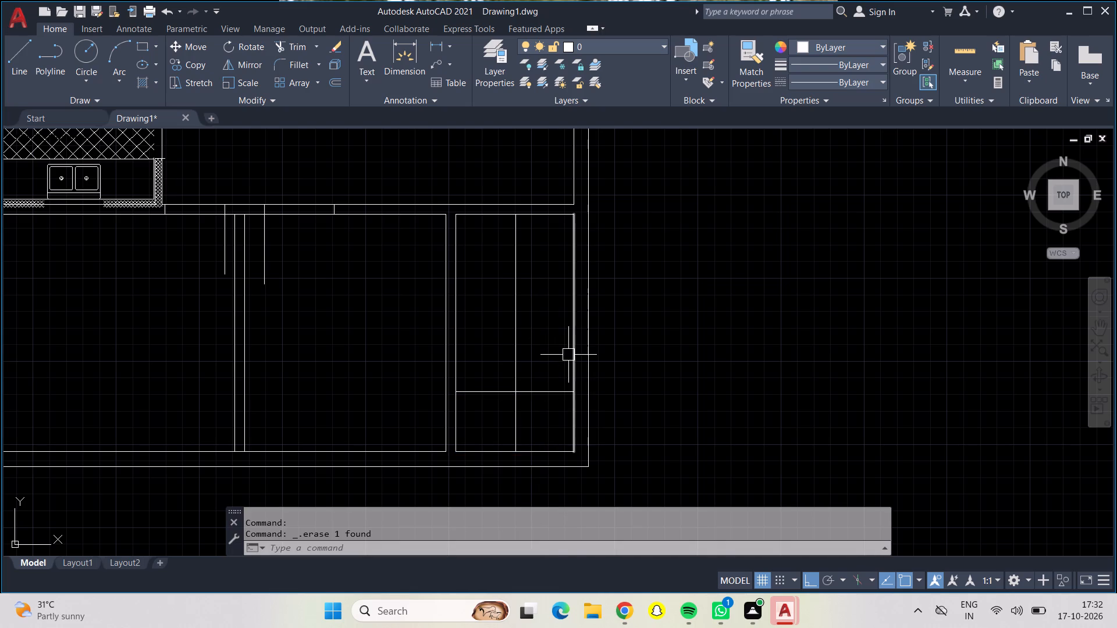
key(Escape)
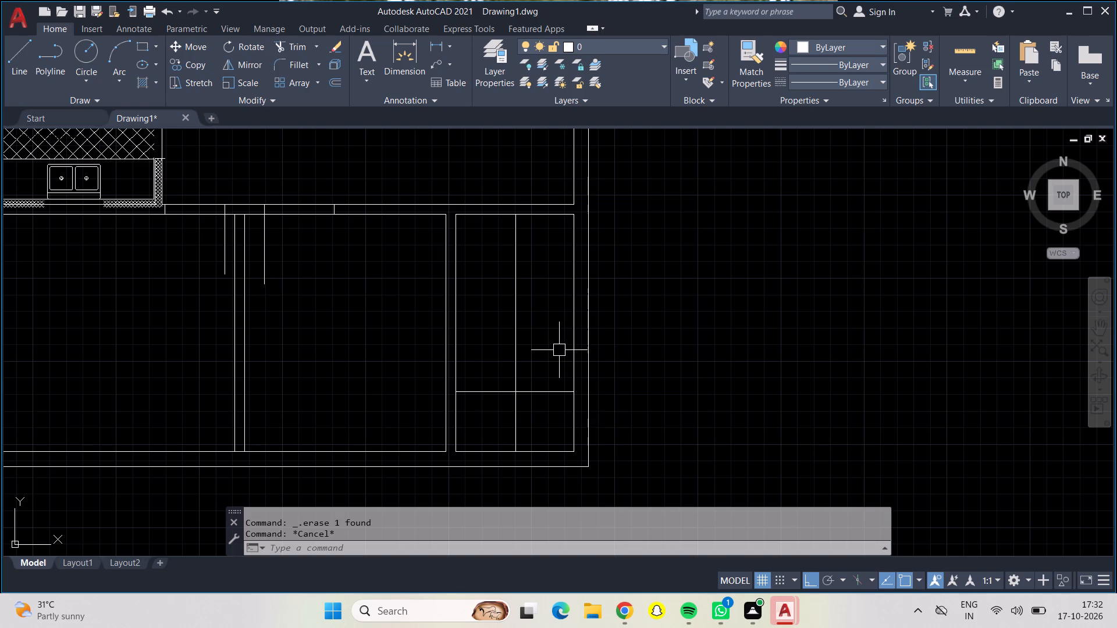
Offset the horizontal landing line upward seven times in succession at 9" spacing to form the stair treads.
key(o)
key(Return)
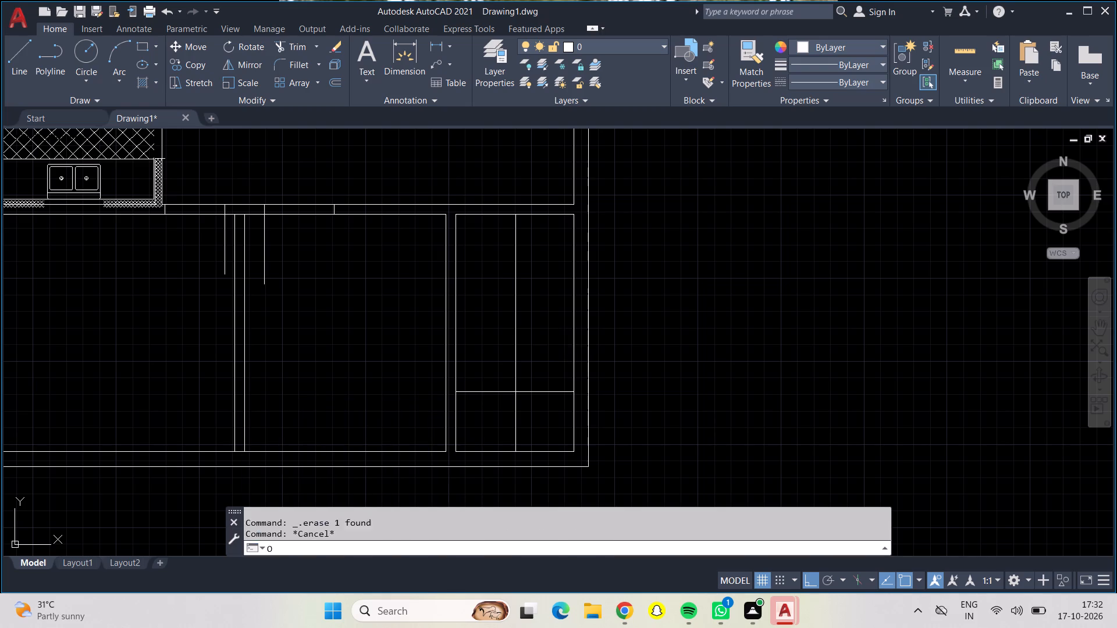
key(9)
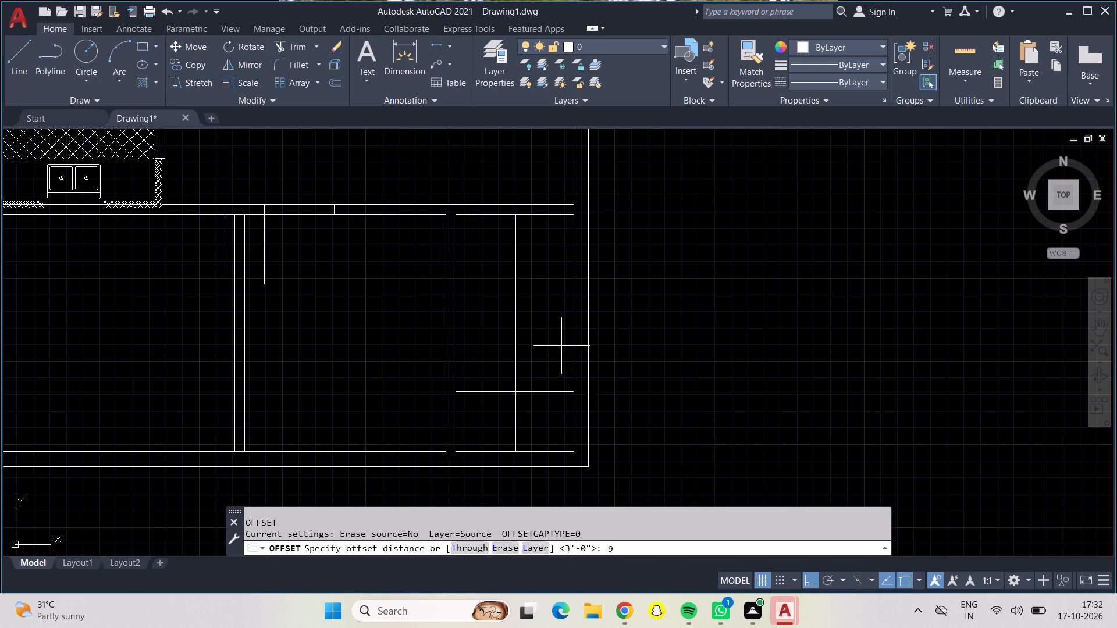
key(shift+quotedbl)
key(Return)
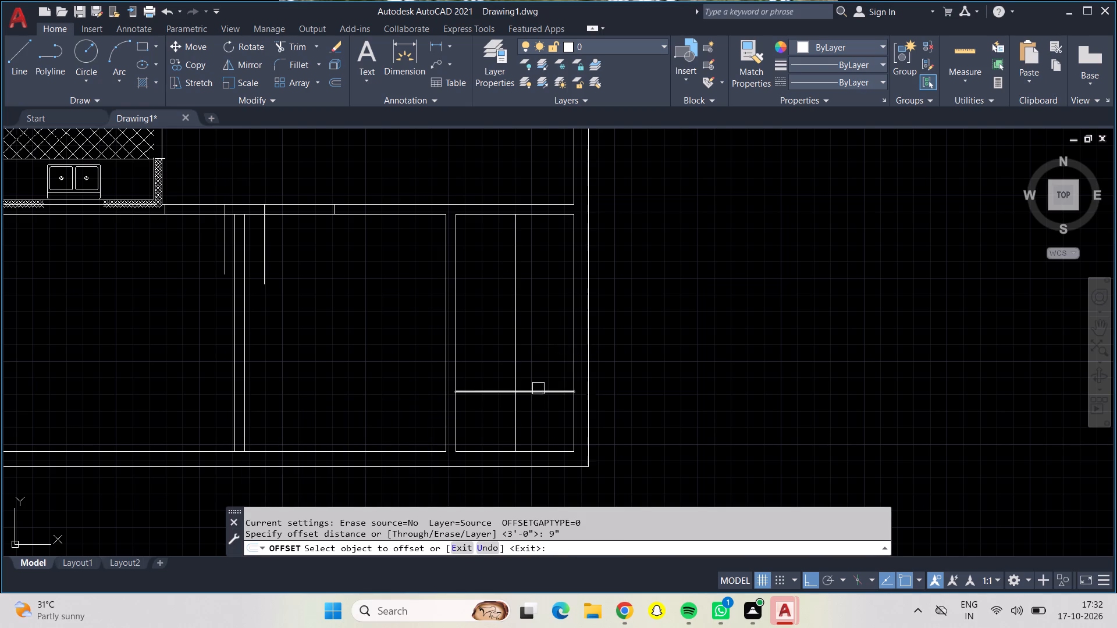
click(540, 390)
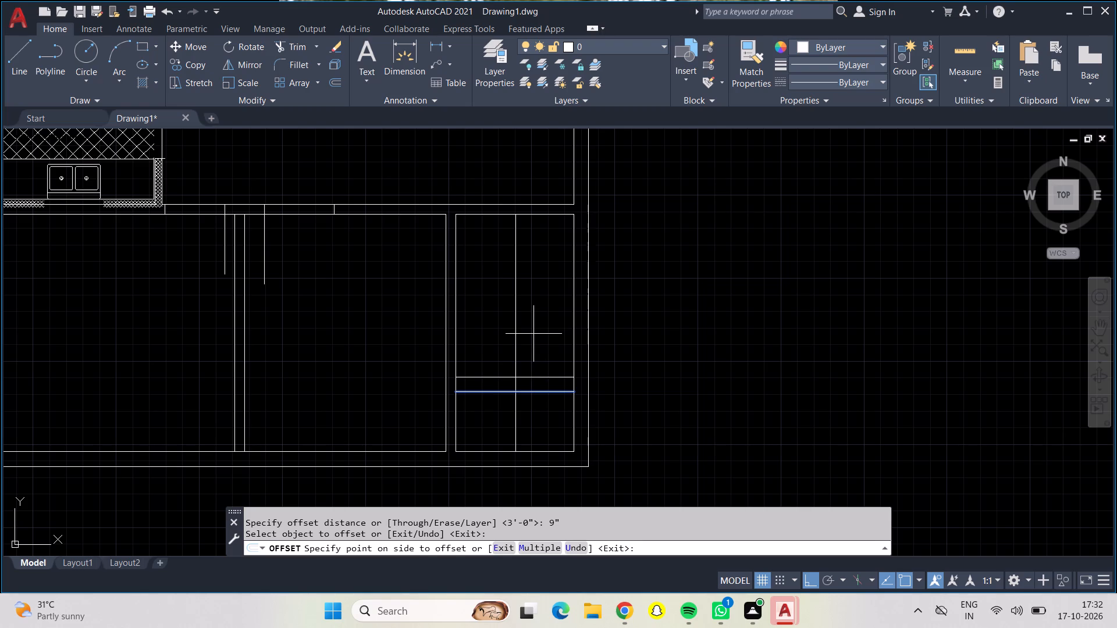
click(533, 334)
click(537, 372)
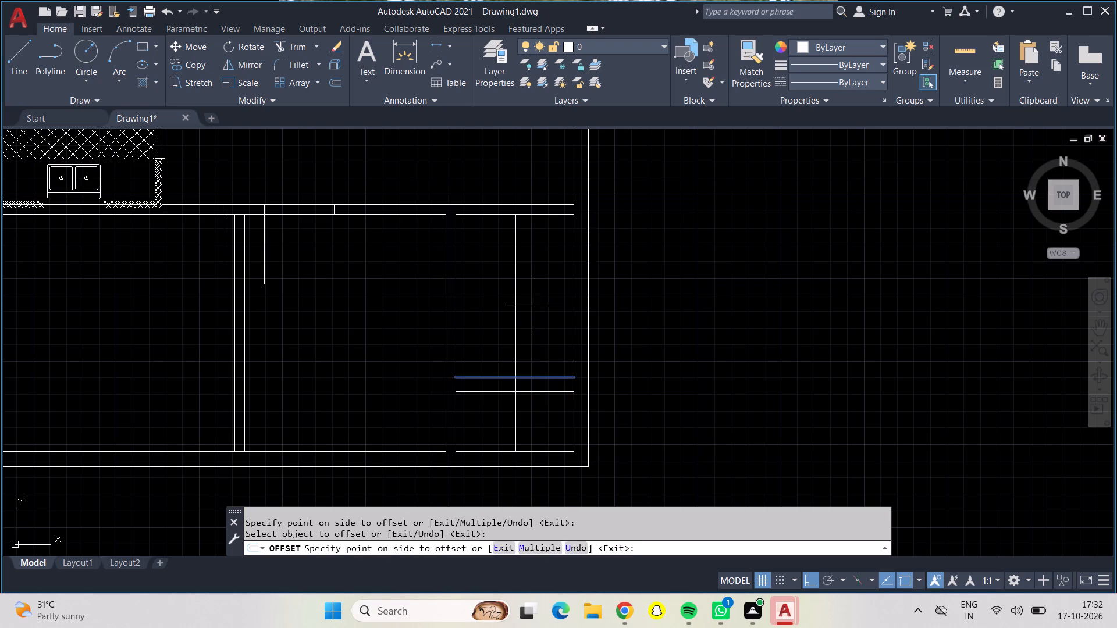
click(535, 302)
click(541, 362)
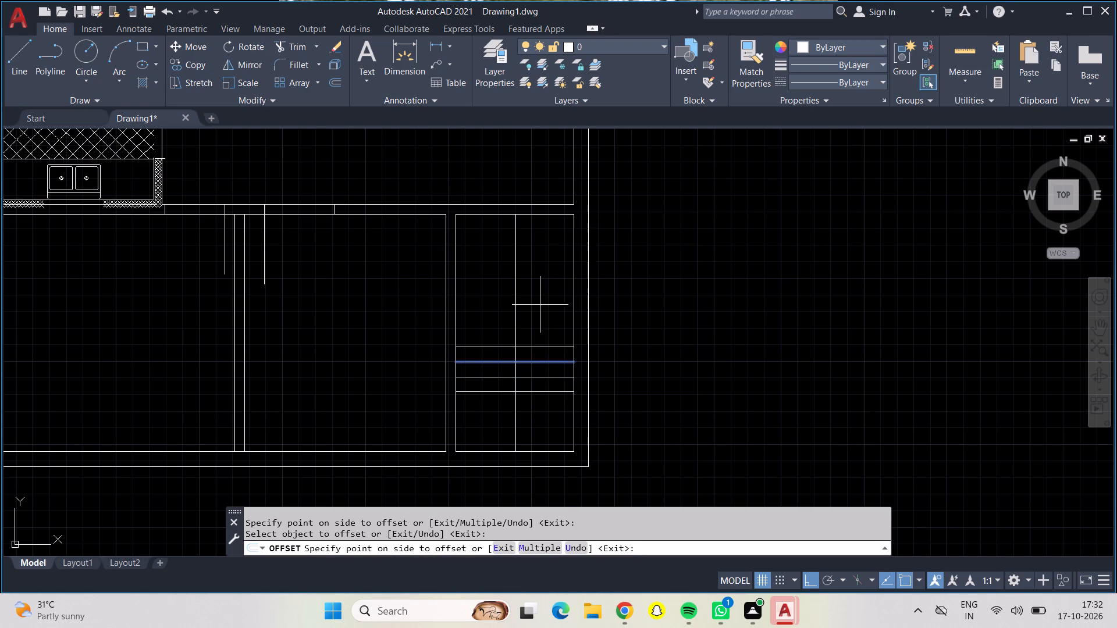
click(540, 305)
click(536, 347)
click(535, 302)
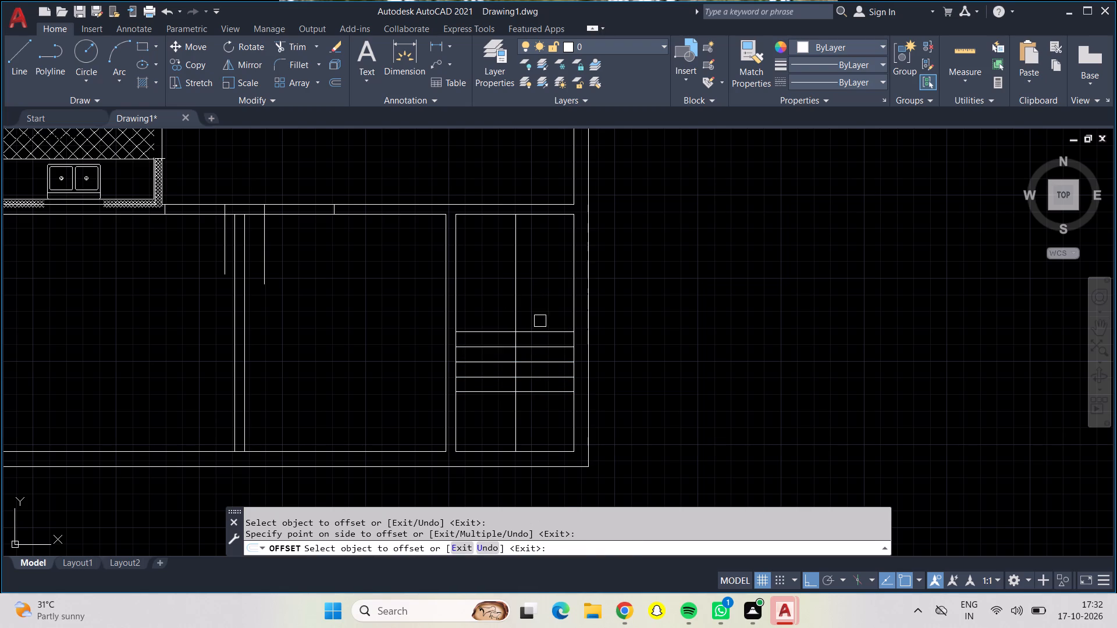
click(540, 334)
click(535, 290)
click(535, 316)
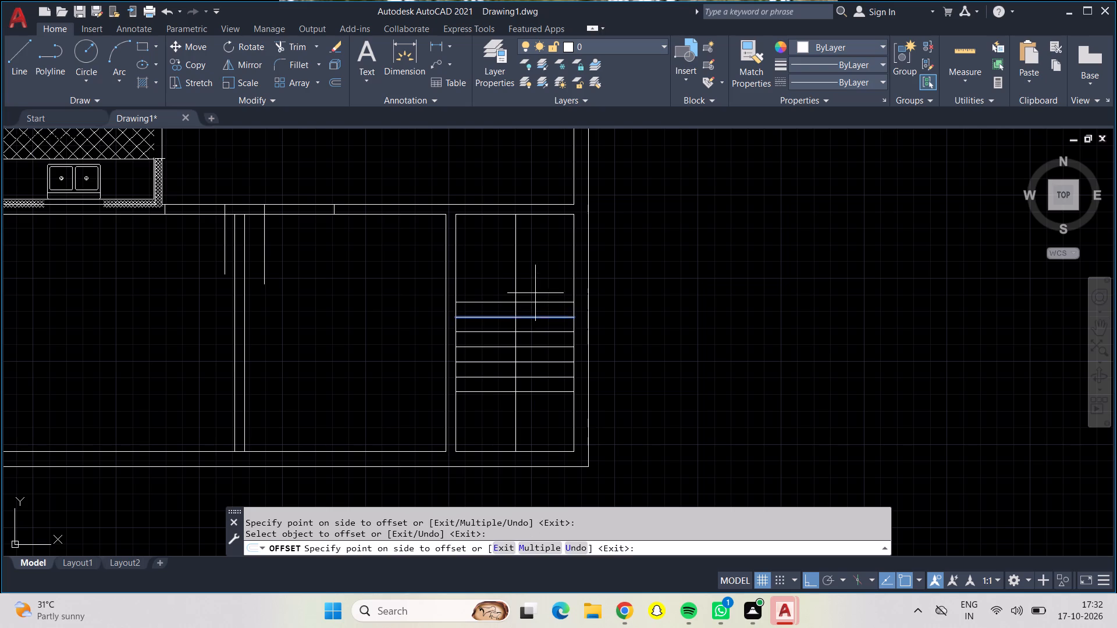
click(535, 293)
click(538, 297)
click(537, 256)
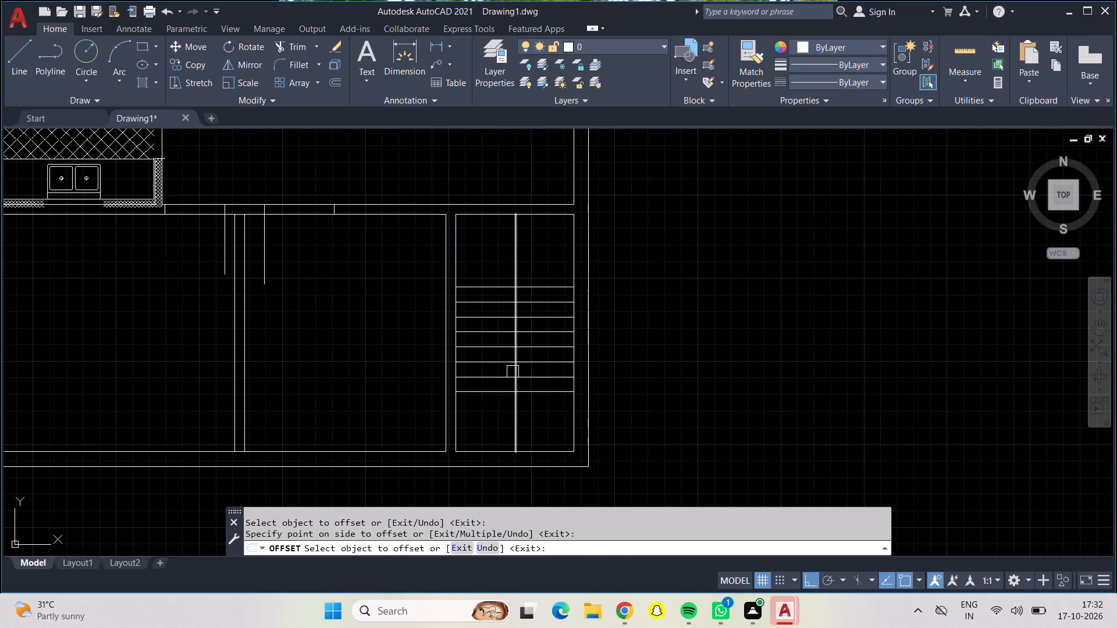
Offset the vertical centre line of the narrow room to the left three times in succession at 9" spacing.
click(518, 410)
click(491, 403)
click(501, 407)
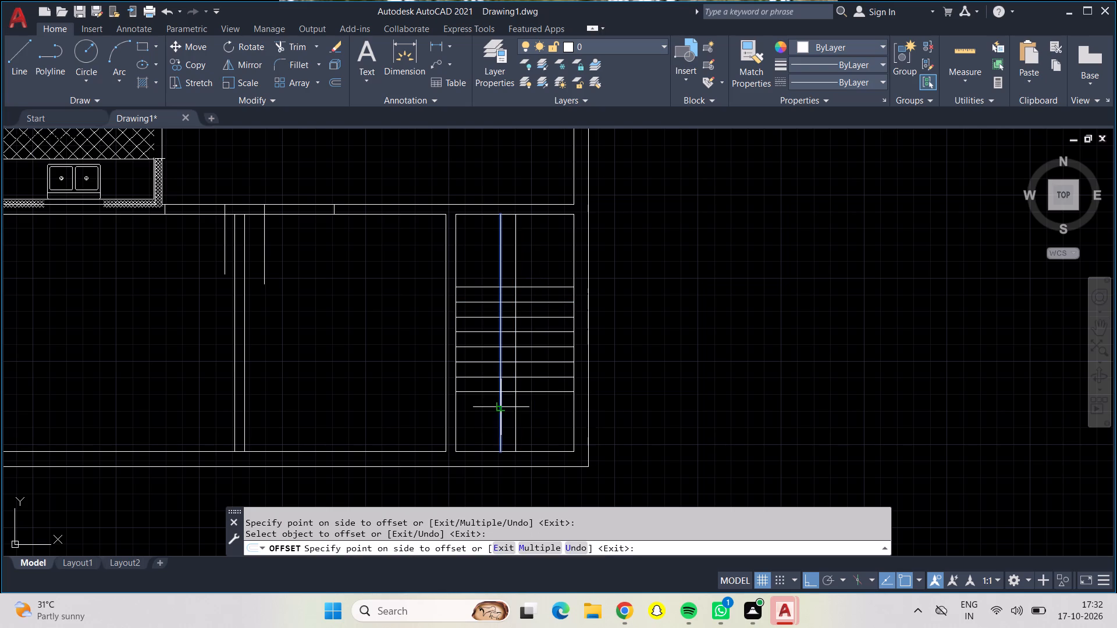
click(470, 399)
click(482, 406)
click(477, 406)
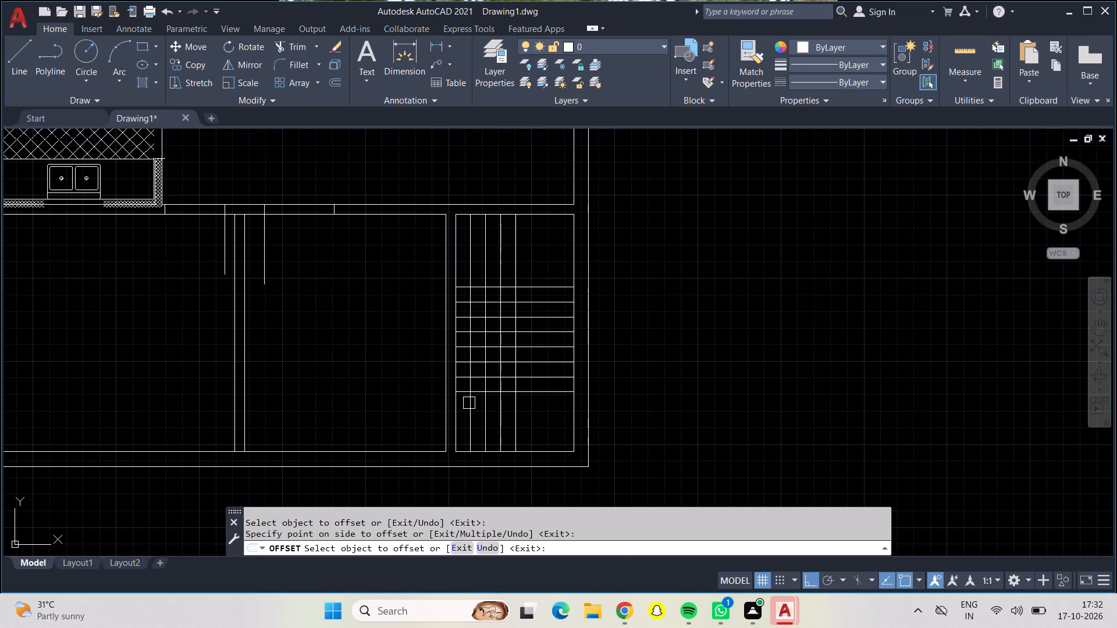
key(Escape)
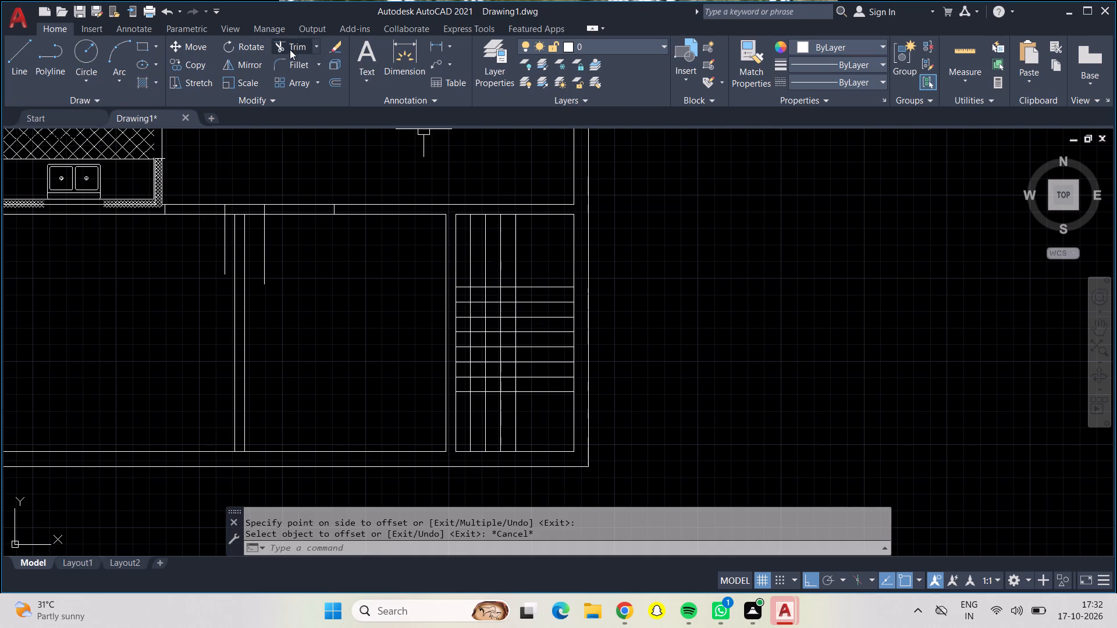
Trim the three vertical offset lines left of the stair's centre line in the area above the top tread line.
click(290, 43)
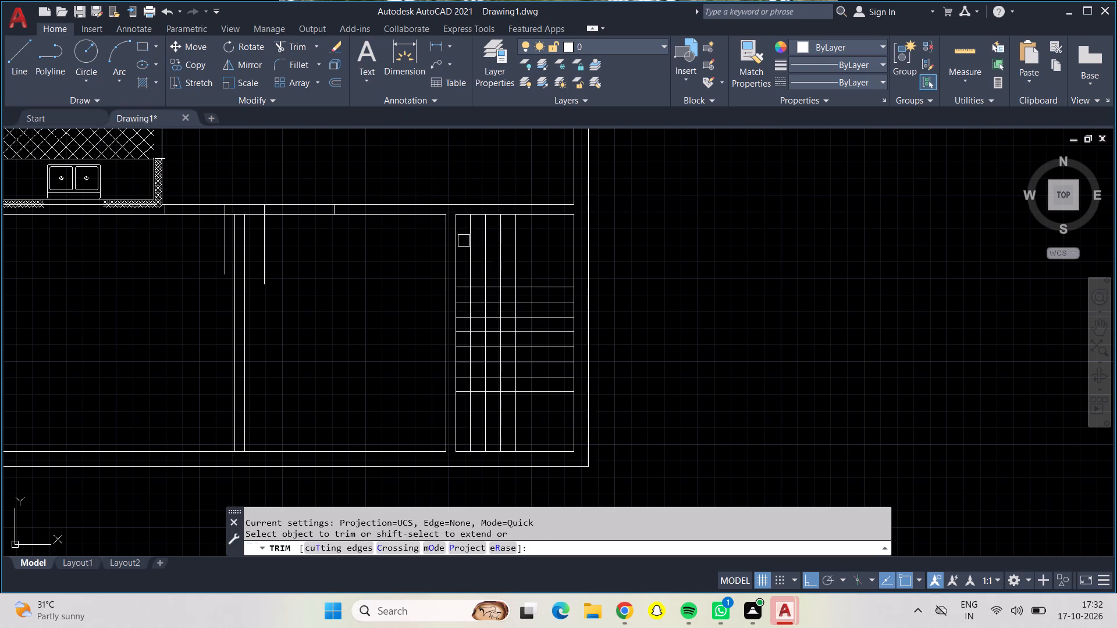
click(468, 242)
click(483, 249)
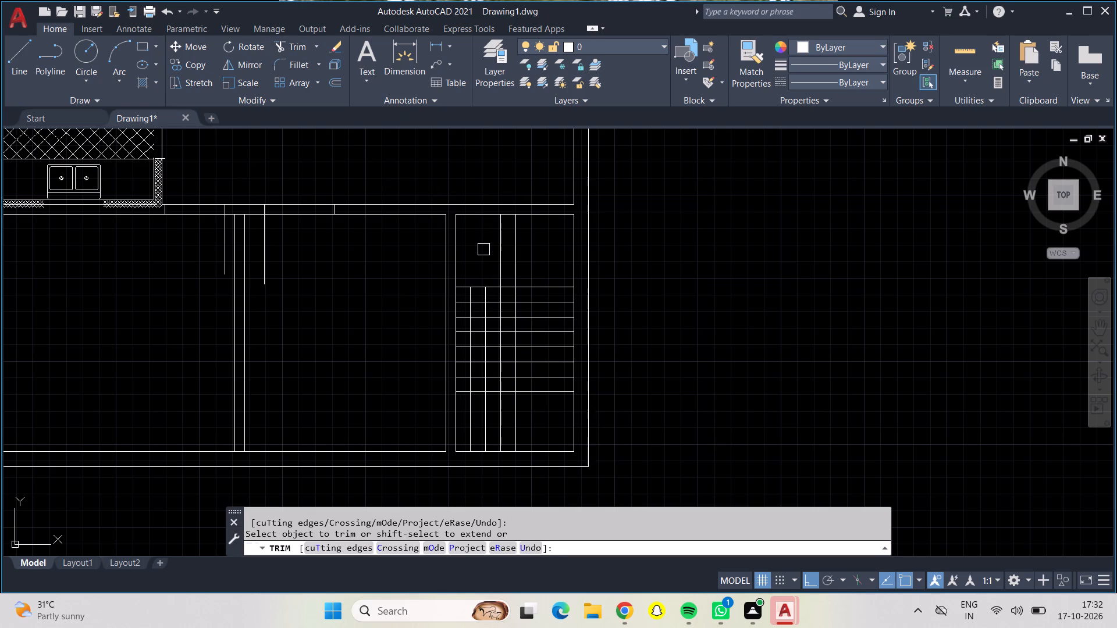
click(497, 252)
click(497, 252)
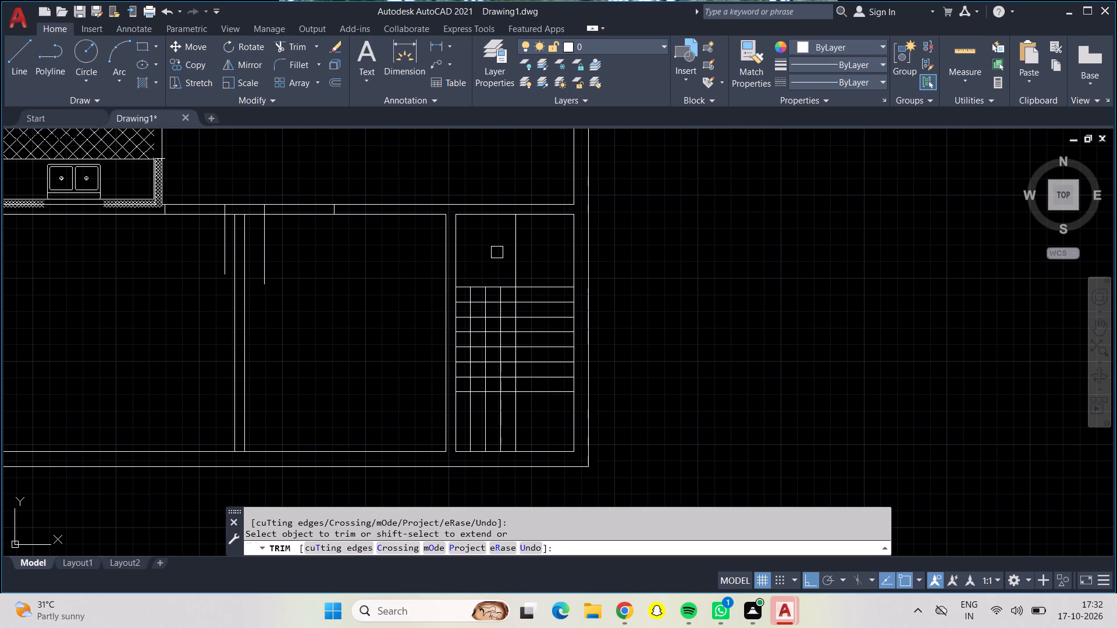
Trim the tread lines just left of the centre line and the vertical segments in the row directly above the landing line.
click(497, 252)
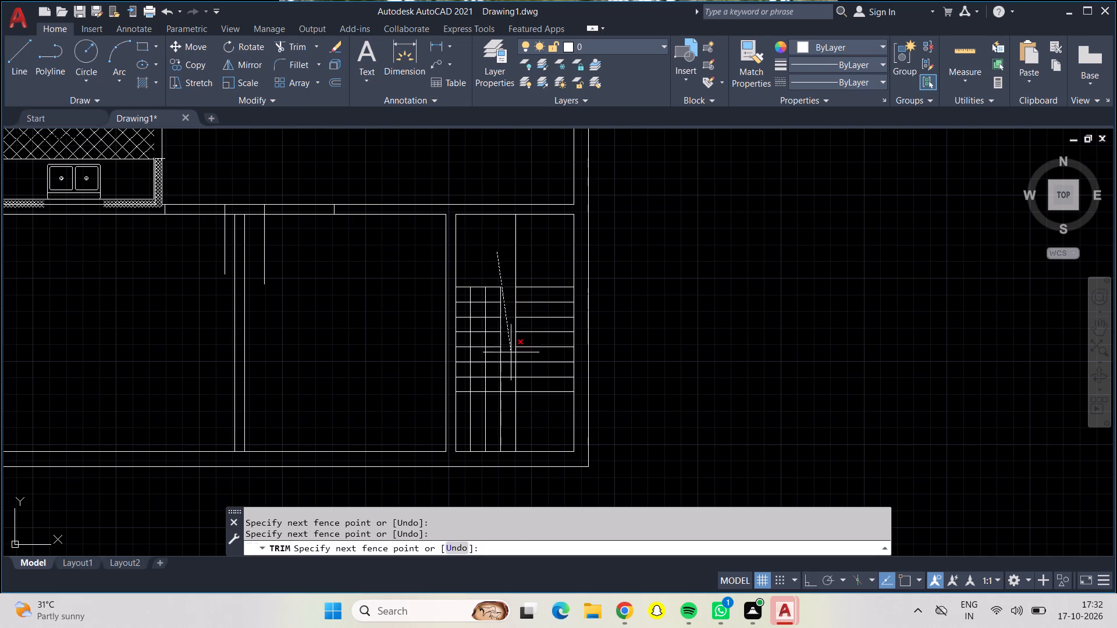
click(511, 384)
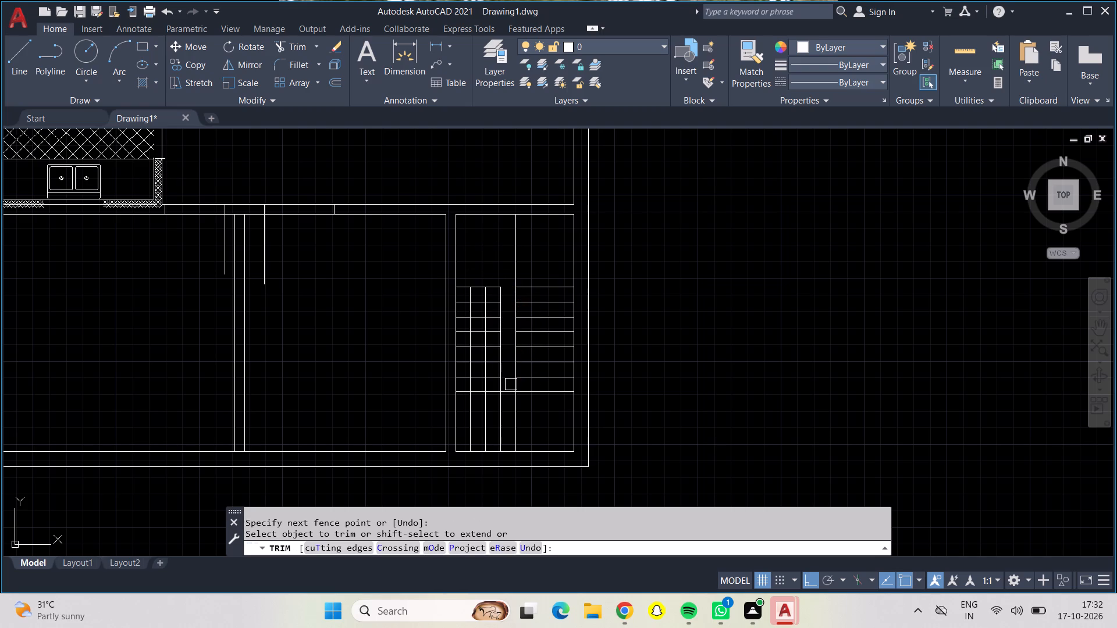
click(505, 384)
click(500, 384)
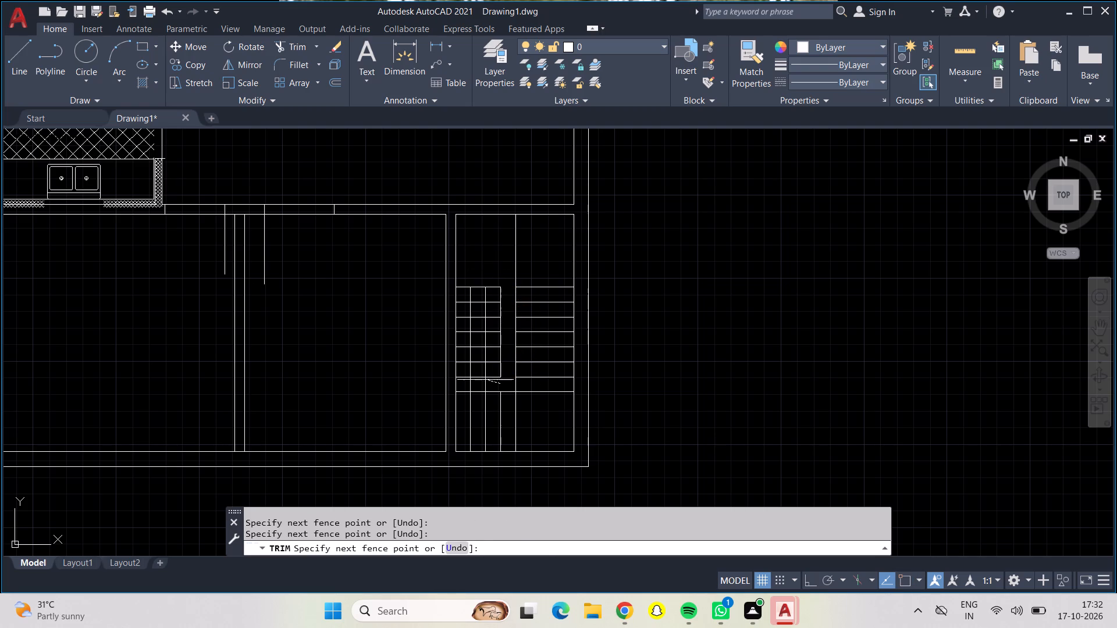
click(467, 381)
Trim most of the tread segments between the two vertical offset lines nearest the stair room's left wall.
click(481, 362)
click(480, 355)
click(477, 340)
click(477, 326)
click(478, 317)
click(478, 308)
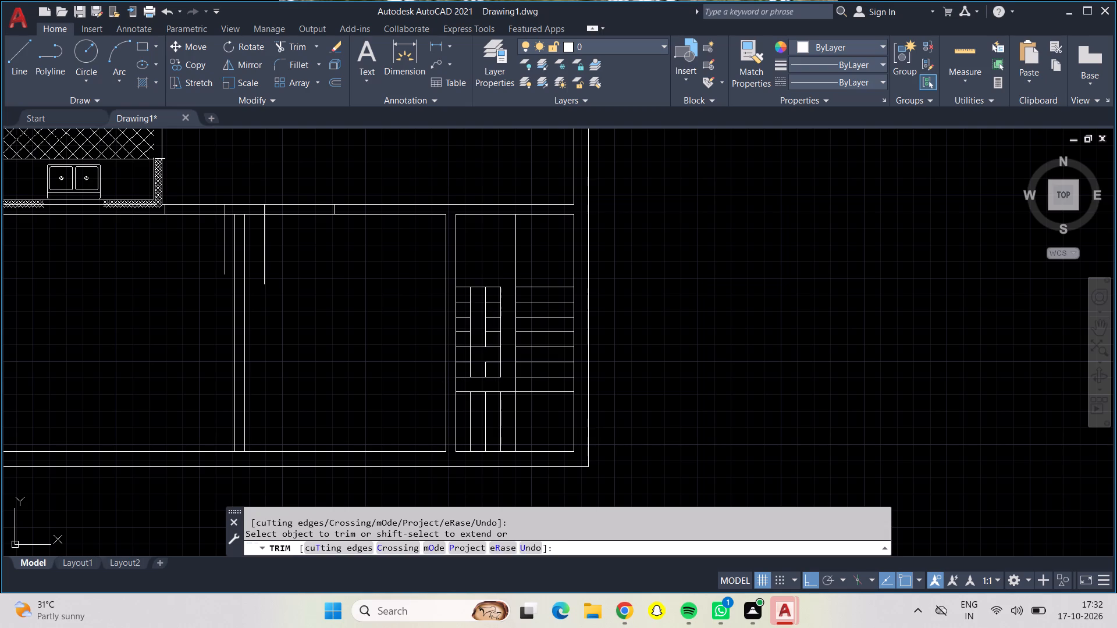
click(476, 291)
double_click(474, 279)
drag(474, 291, 477, 298)
drag(495, 319, 511, 339)
click(507, 330)
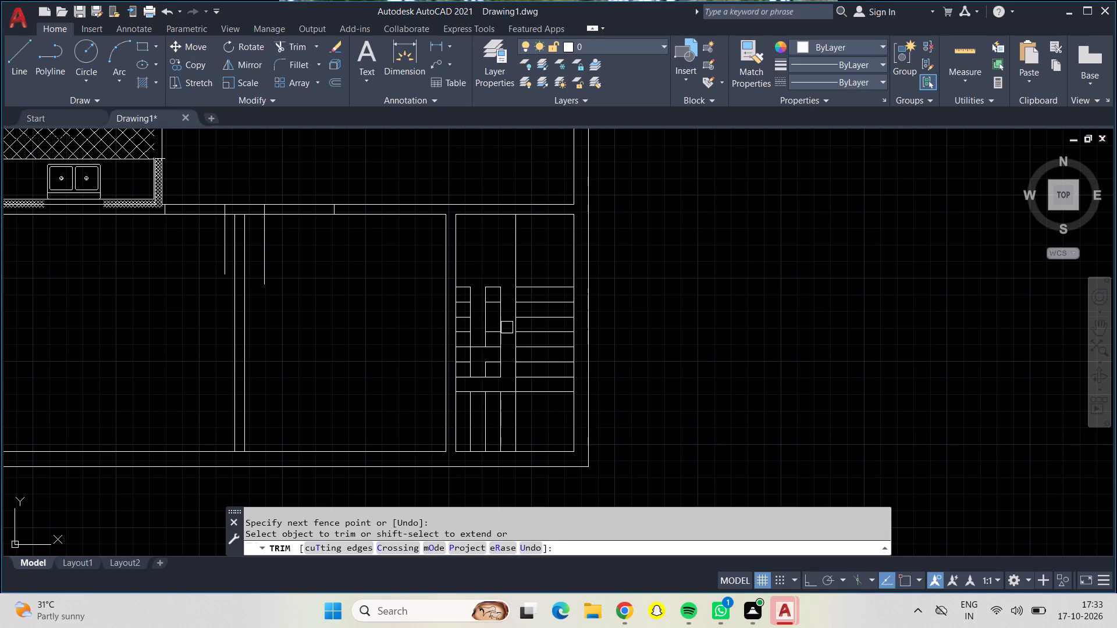
Trim away the remaining tread and vertical pieces between the middle offset line and the centre line, above the landing line.
click(495, 320)
click(497, 316)
double_click(496, 297)
click(496, 287)
click(492, 283)
double_click(488, 278)
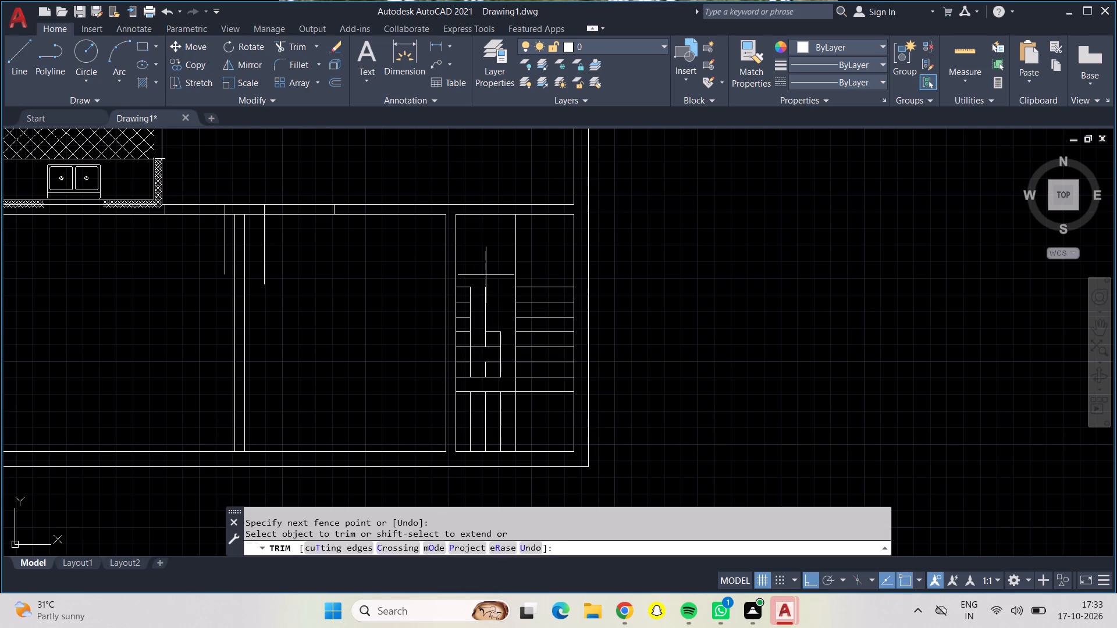
drag(485, 288, 486, 300)
drag(484, 300, 486, 308)
click(486, 308)
click(485, 314)
click(489, 332)
click(489, 337)
triple_click(489, 346)
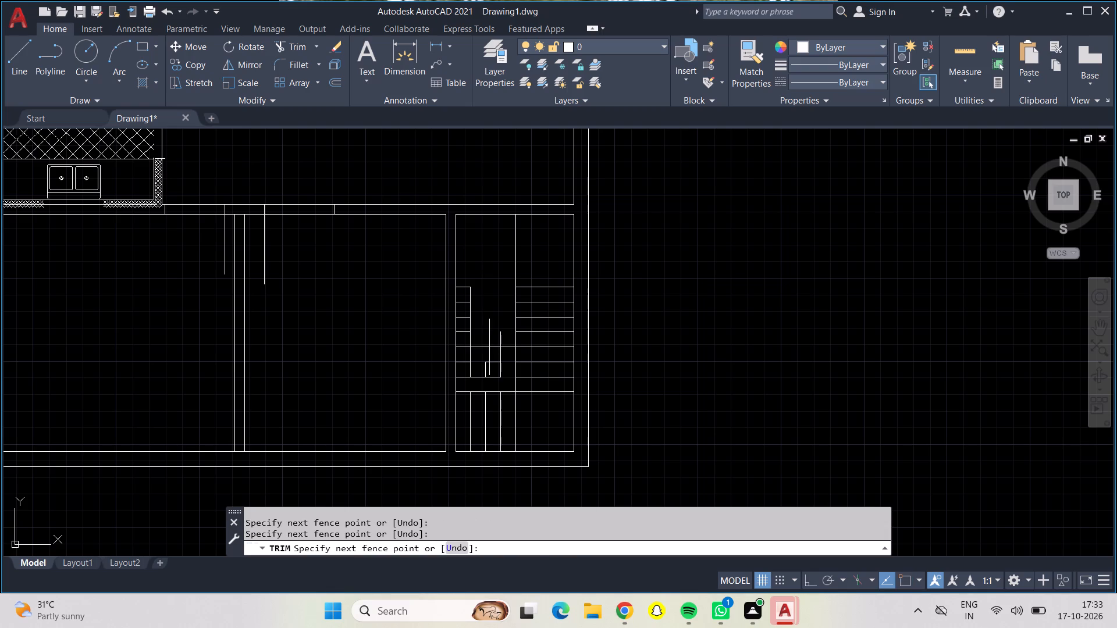
drag(490, 348, 490, 364)
double_click(486, 362)
click(495, 377)
click(496, 377)
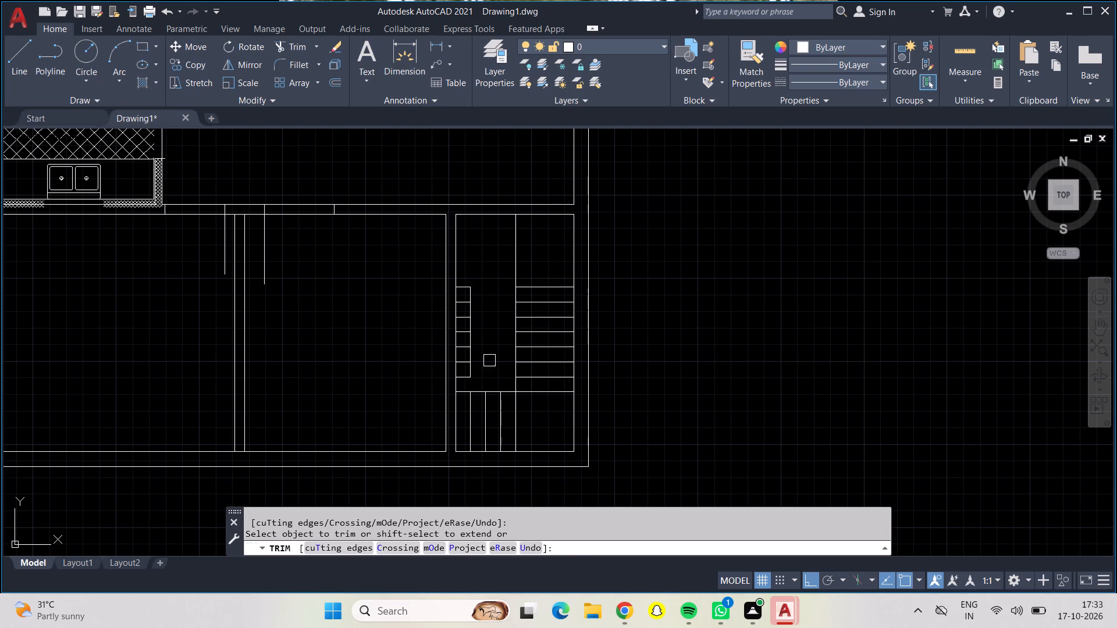
Trim off the leftover tread and vertical pieces along the stair room's left wall, clearing everything there above the landing line.
triple_click(468, 354)
click(465, 347)
click(465, 341)
click(467, 330)
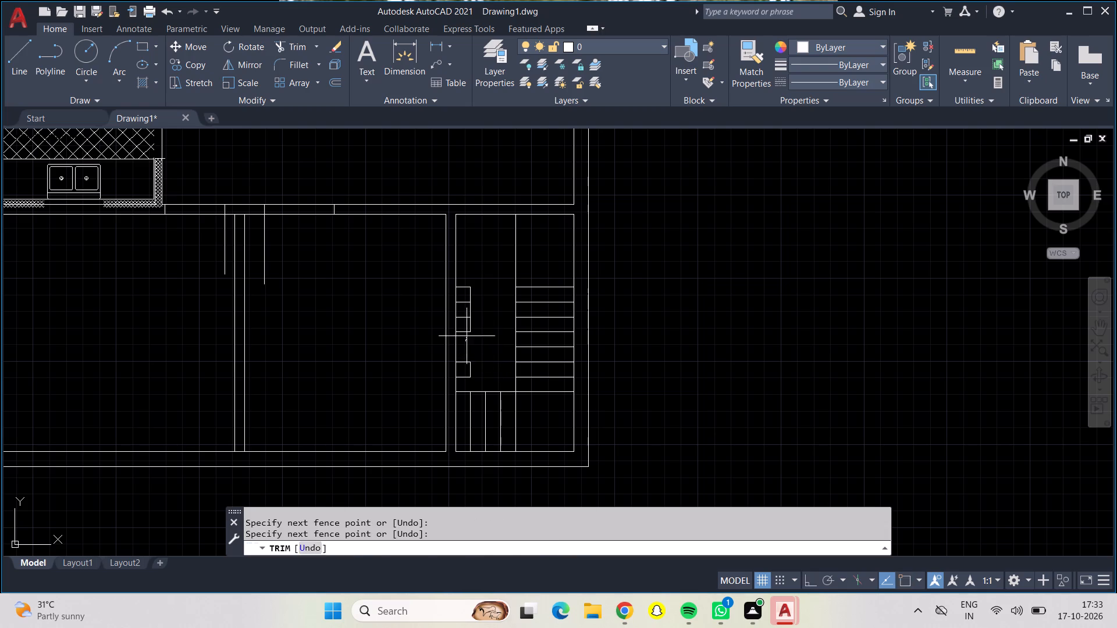
click(467, 320)
click(464, 309)
click(465, 305)
double_click(468, 301)
click(468, 289)
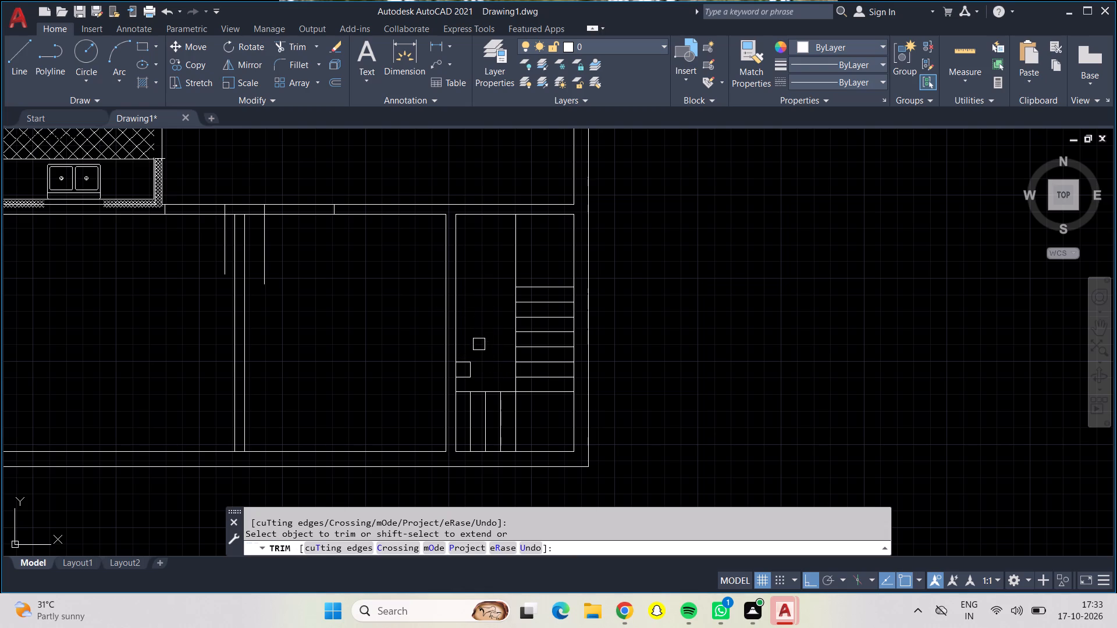
click(472, 361)
click(471, 377)
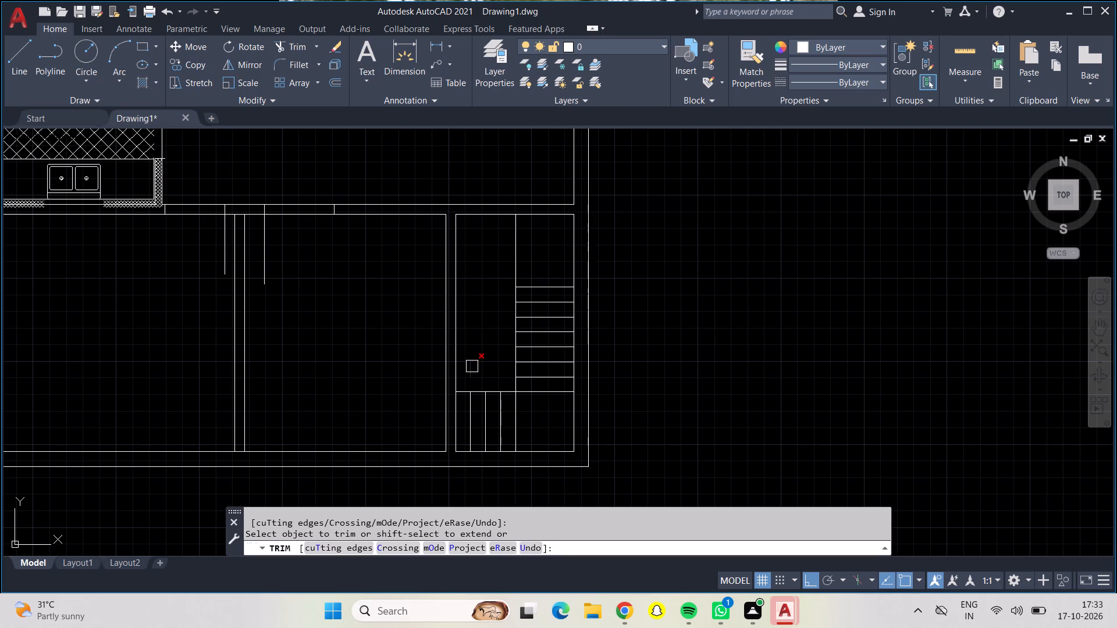
click(472, 366)
scroll(508, 347, up, 1)
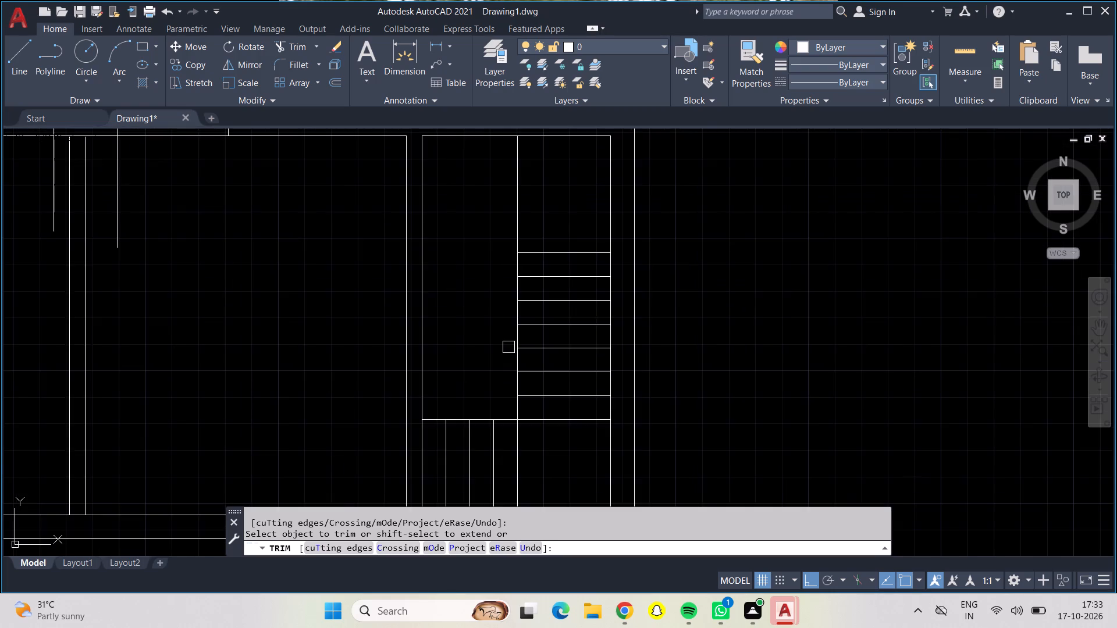
scroll(508, 341, up, 1)
scroll(507, 339, down, 2)
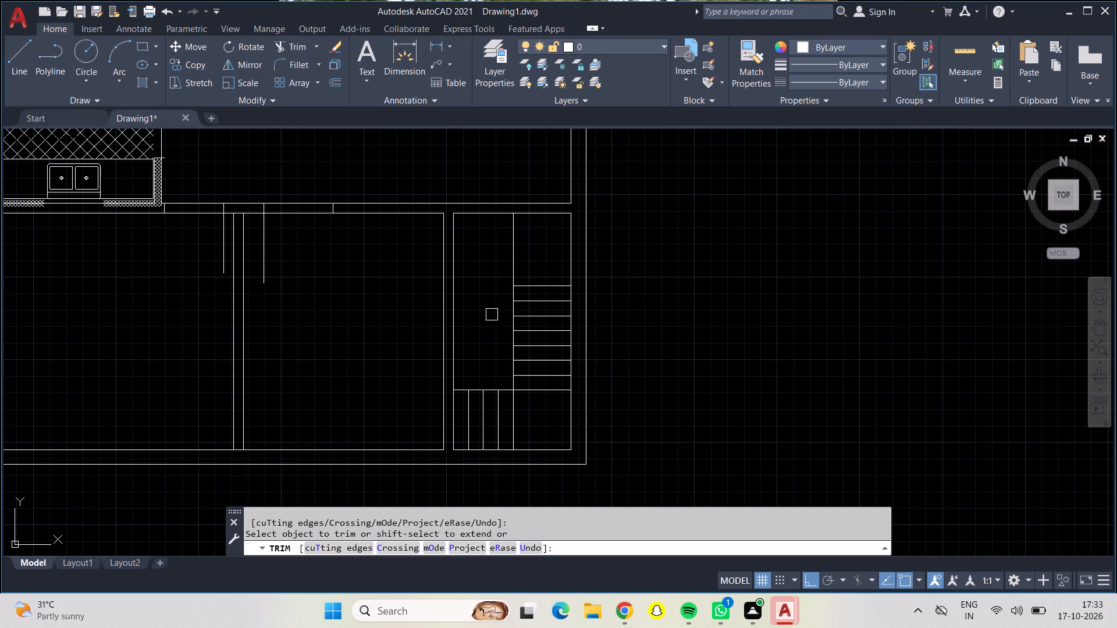
scroll(492, 306, down, 1)
middle_drag(492, 306, 514, 338)
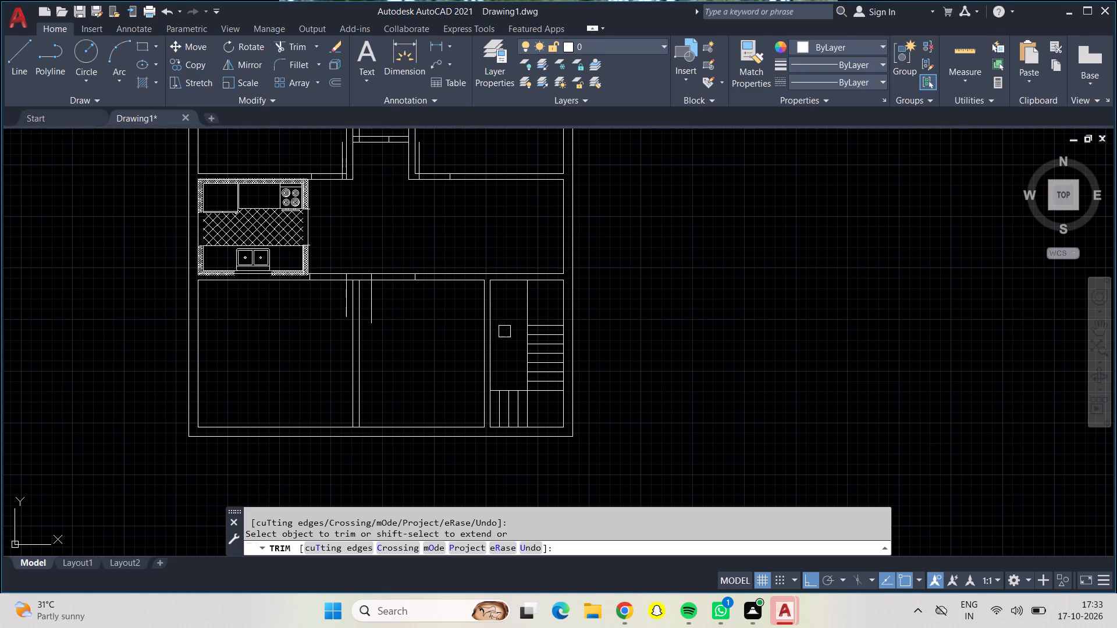
key(Escape)
key(Escape)
Draw both jamb lines of an opening across the stair room's upper wall, starting at the room's inner upper-left corner.
scroll(444, 309, up, 1)
scroll(444, 309, down, 1)
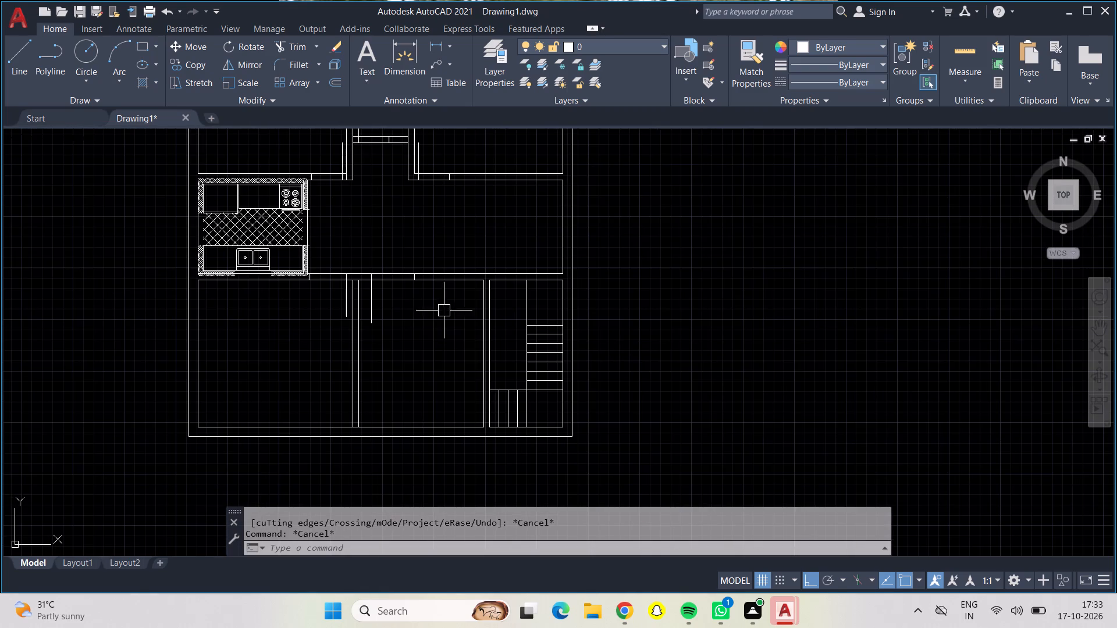
scroll(412, 337, up, 1)
scroll(561, 259, up, 3)
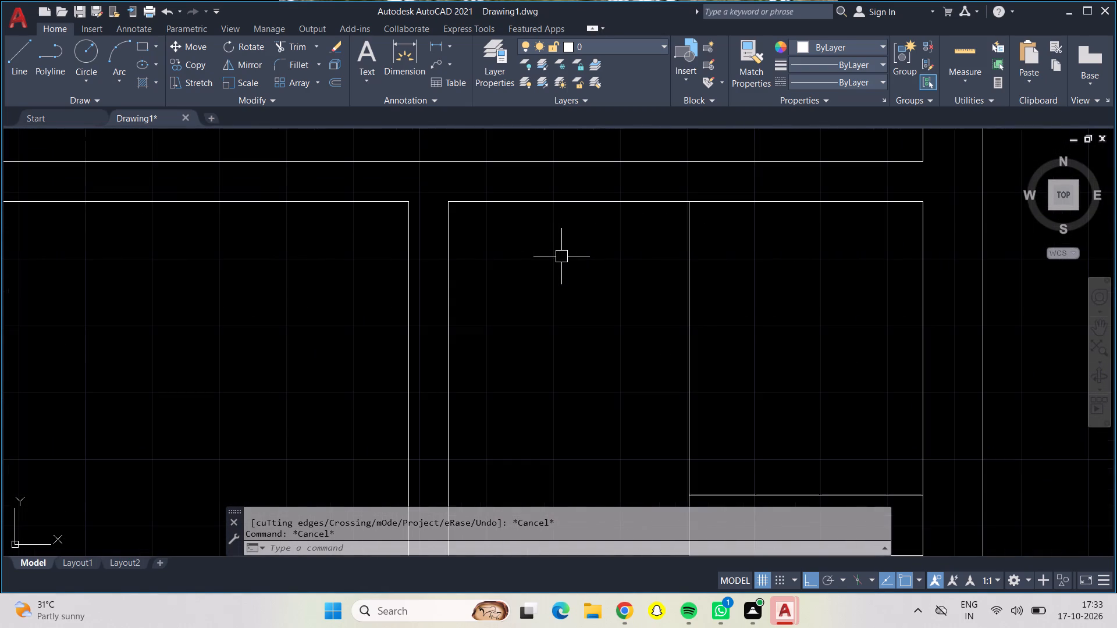
middle_drag(571, 251, 489, 379)
key(Escape)
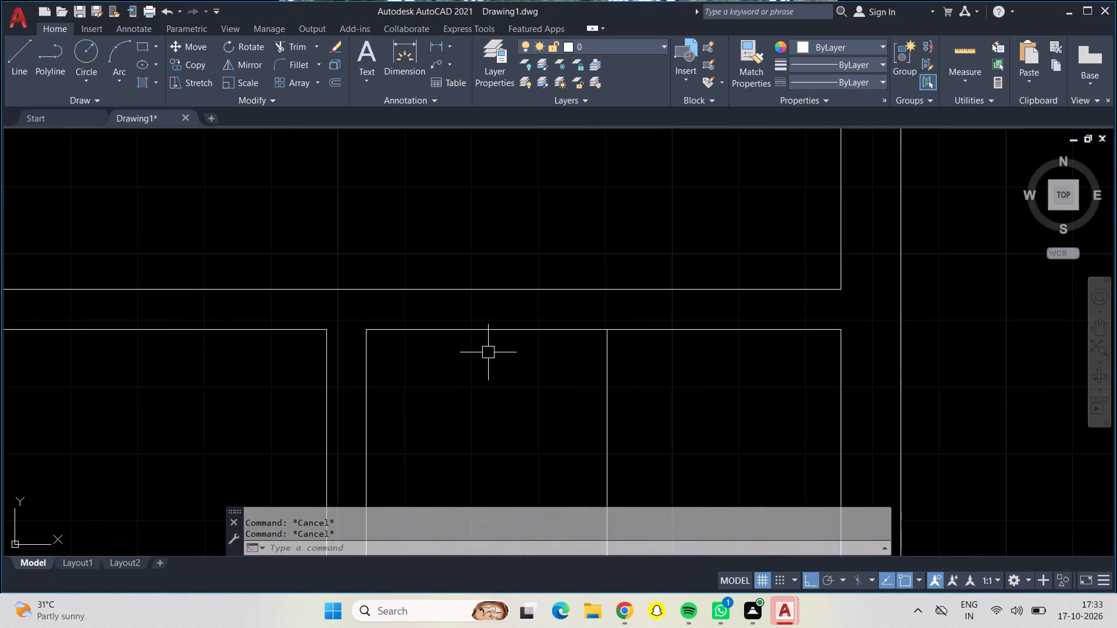
click(21, 65)
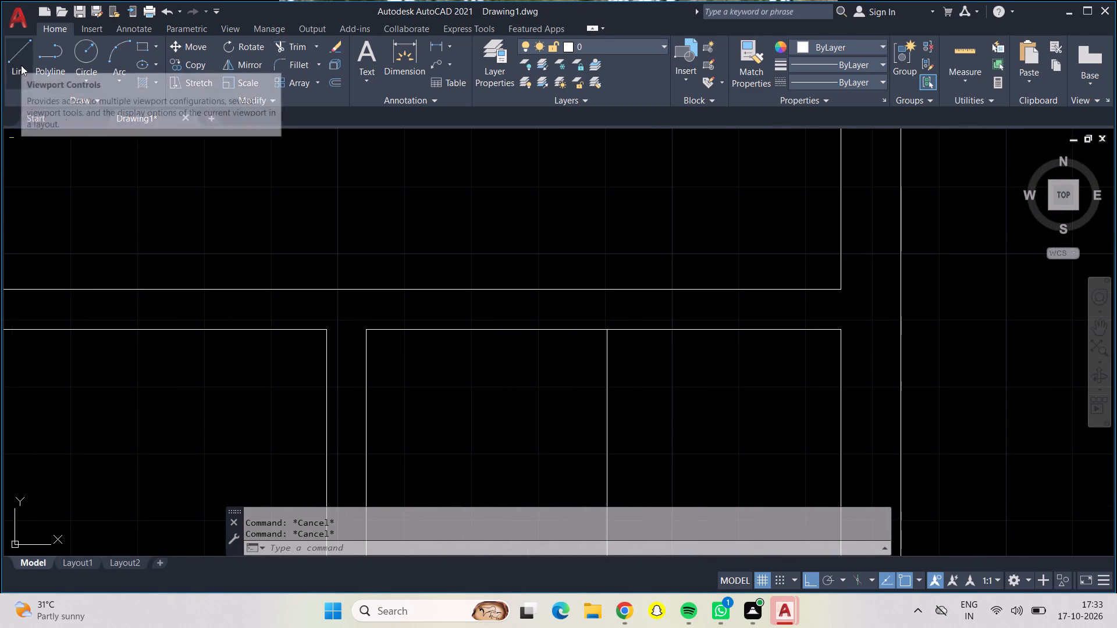
click(369, 331)
click(367, 289)
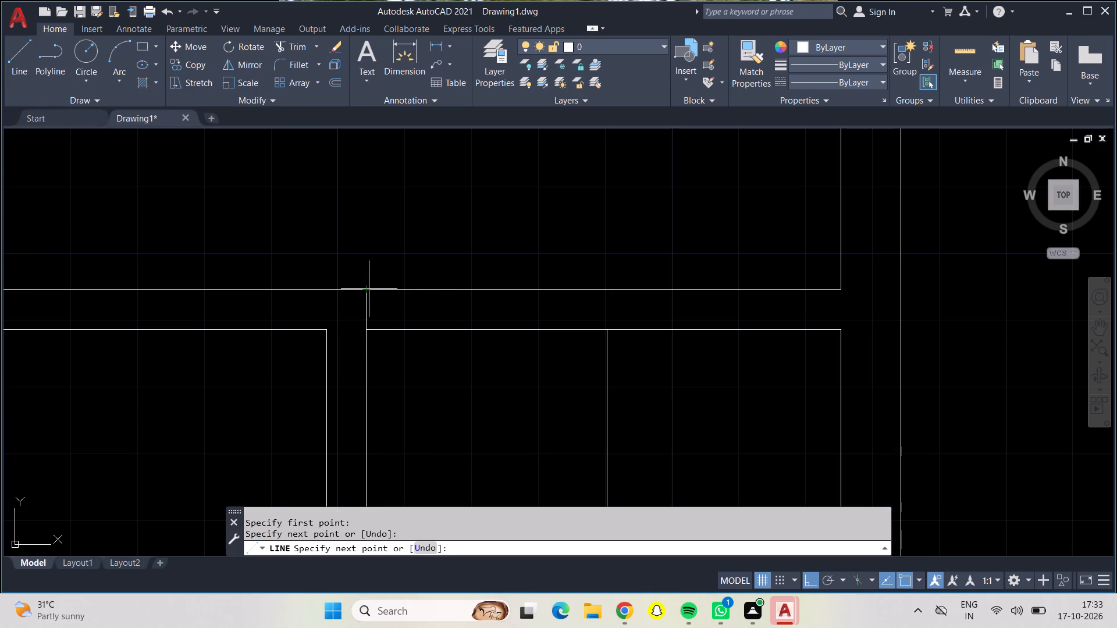
click(589, 290)
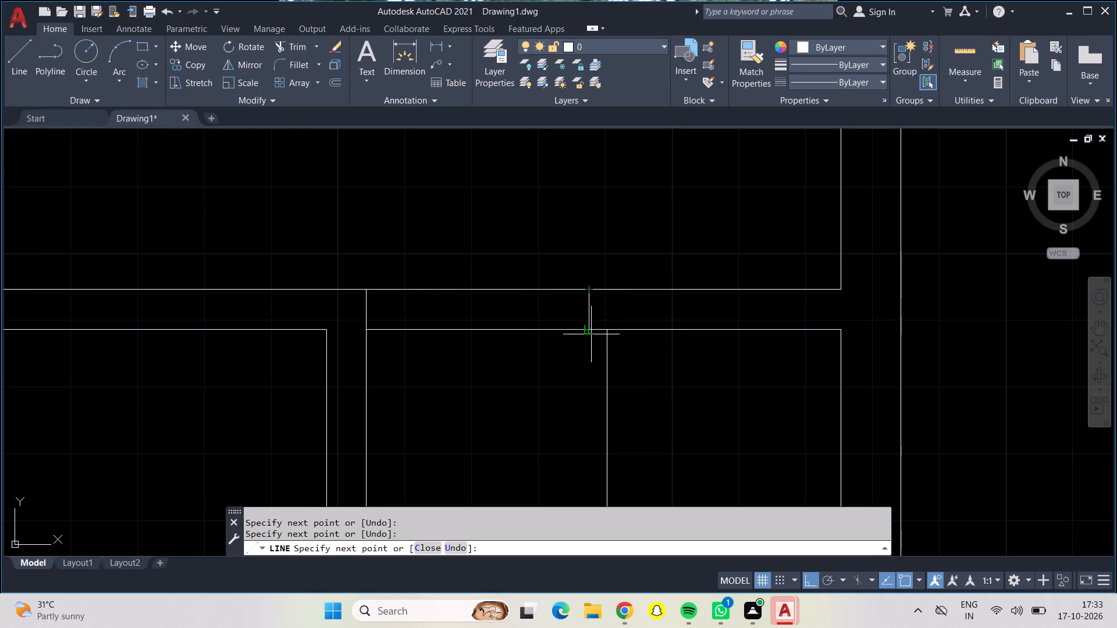
click(588, 327)
key(Escape)
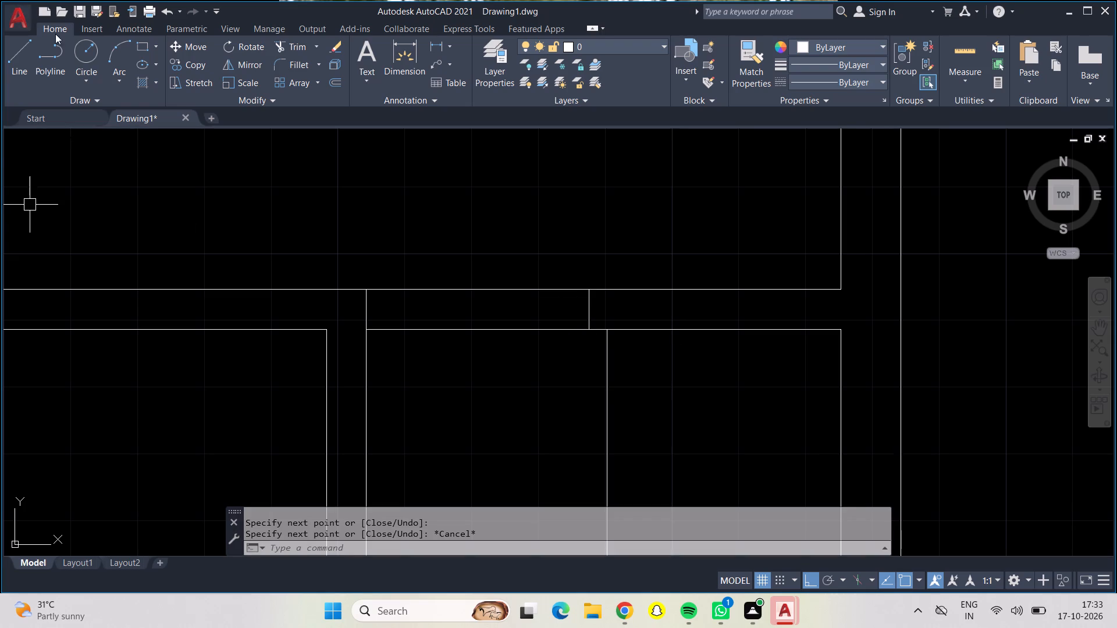
Trim both wall lines between the two jambs to open the doorway into the stair room.
click(296, 42)
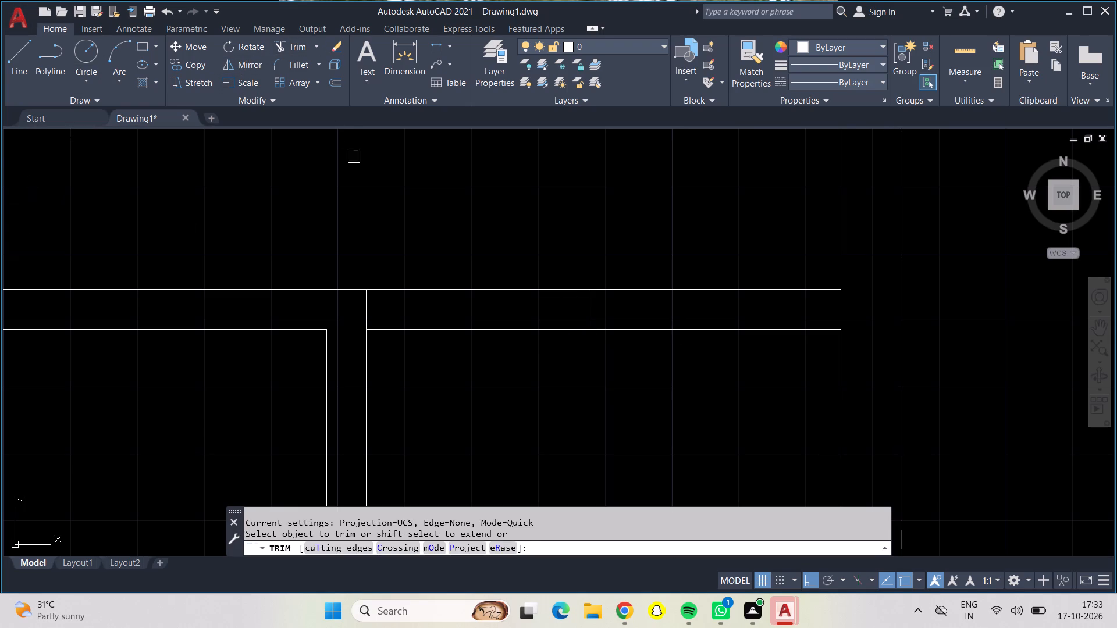
drag(406, 224, 438, 349)
key(Escape)
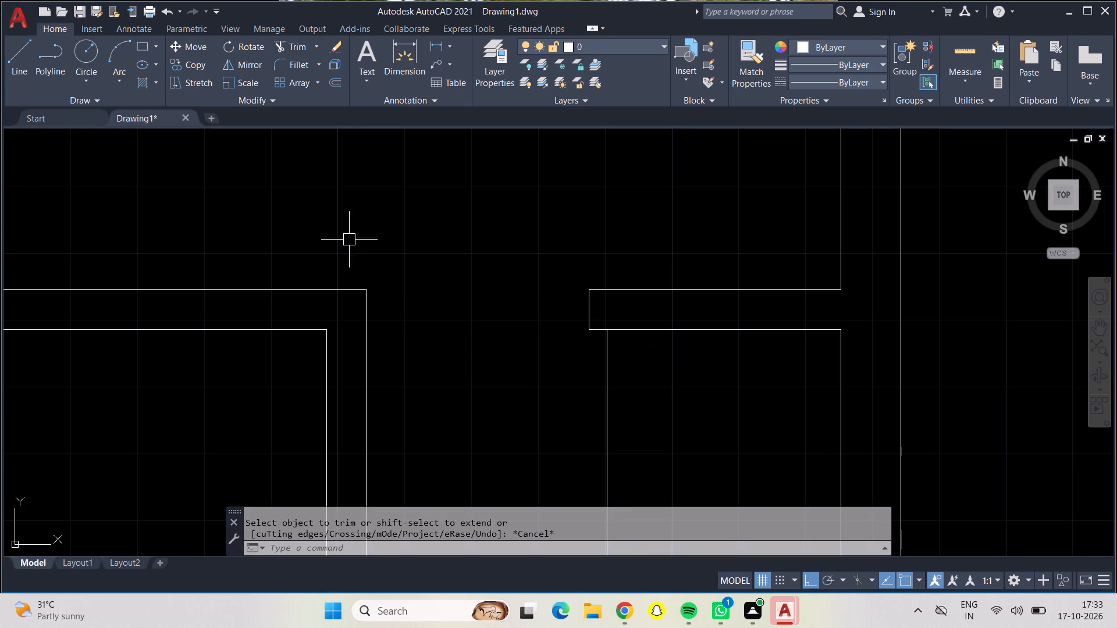
Examine the staircase layout and the new doorway in relation to the adjoining rooms.
scroll(378, 261, up, 1)
scroll(387, 274, down, 2)
scroll(423, 324, down, 2)
middle_drag(425, 324, 421, 311)
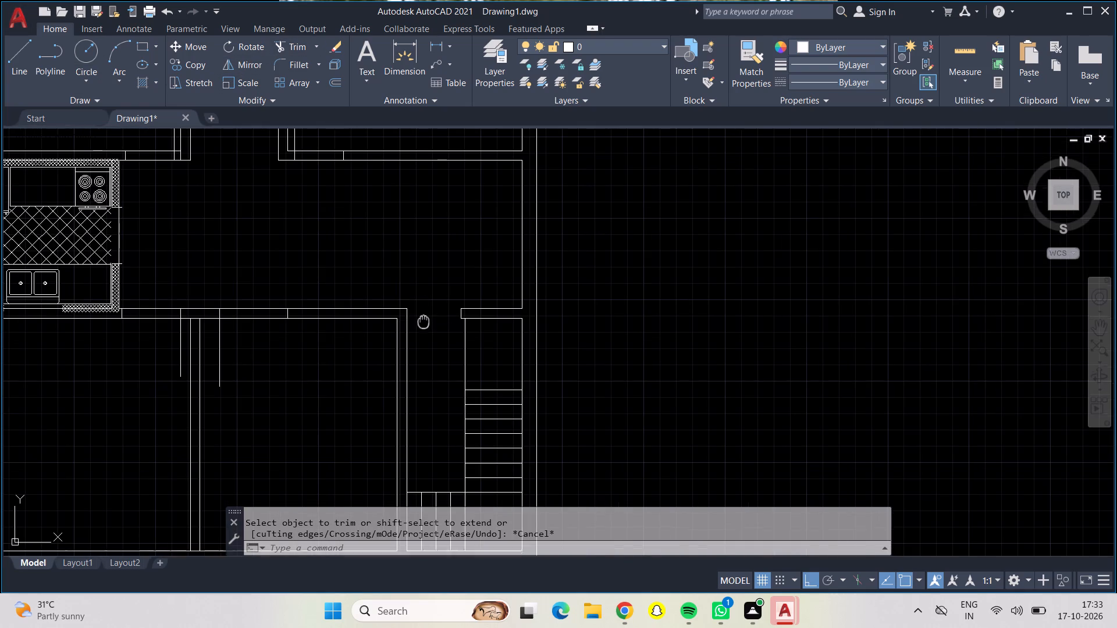
middle_drag(421, 311, 389, 194)
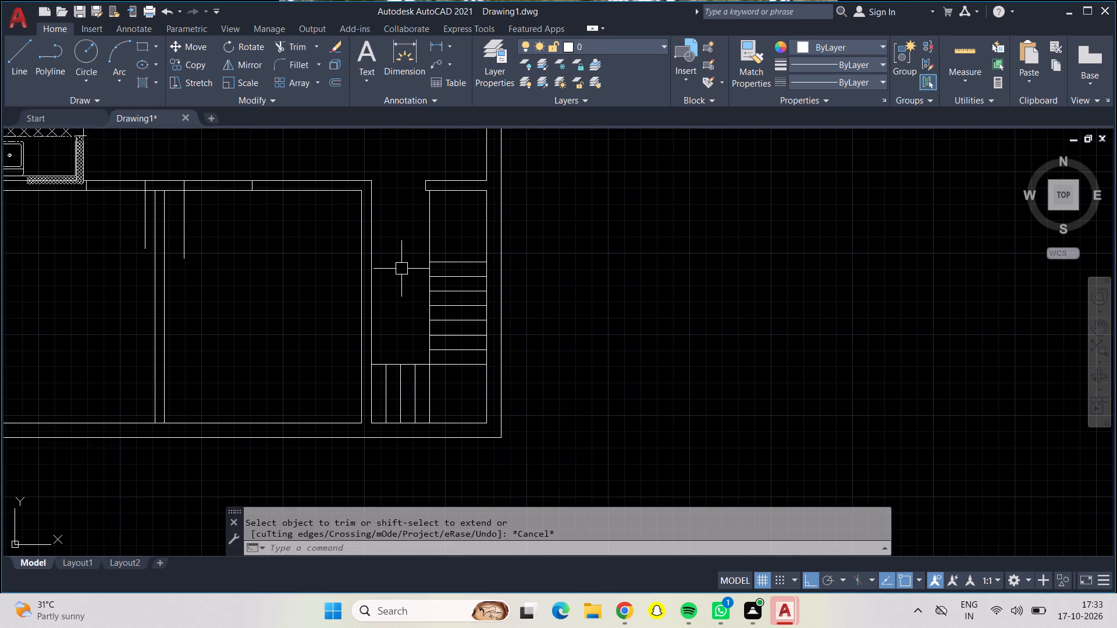
scroll(401, 268, up, 1)
scroll(401, 268, down, 1)
middle_drag(401, 268, 390, 241)
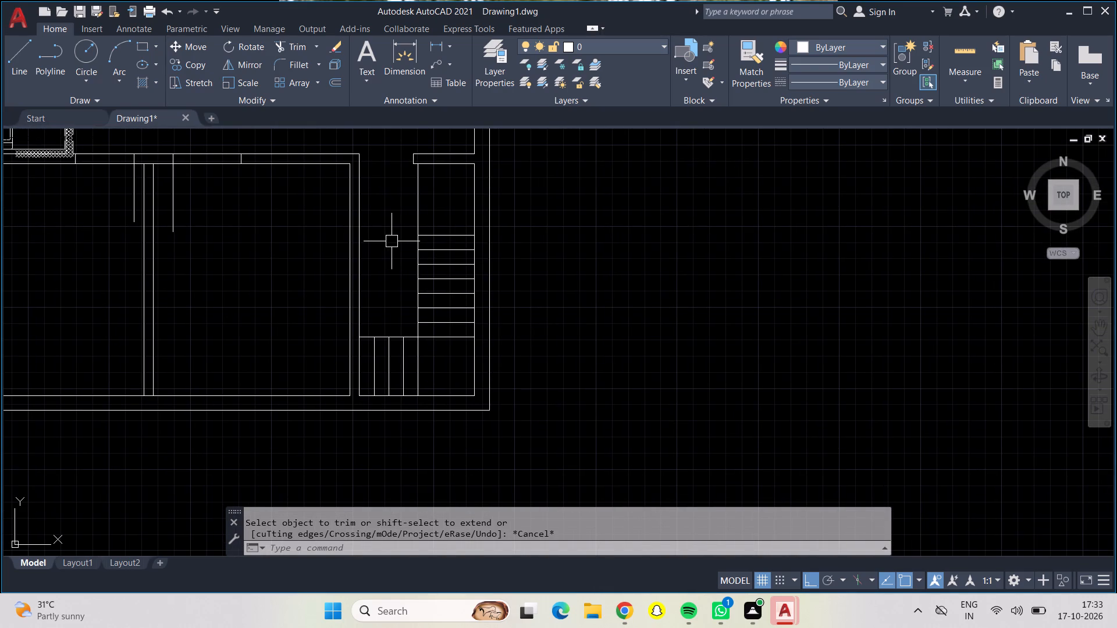
middle_drag(309, 231, 355, 309)
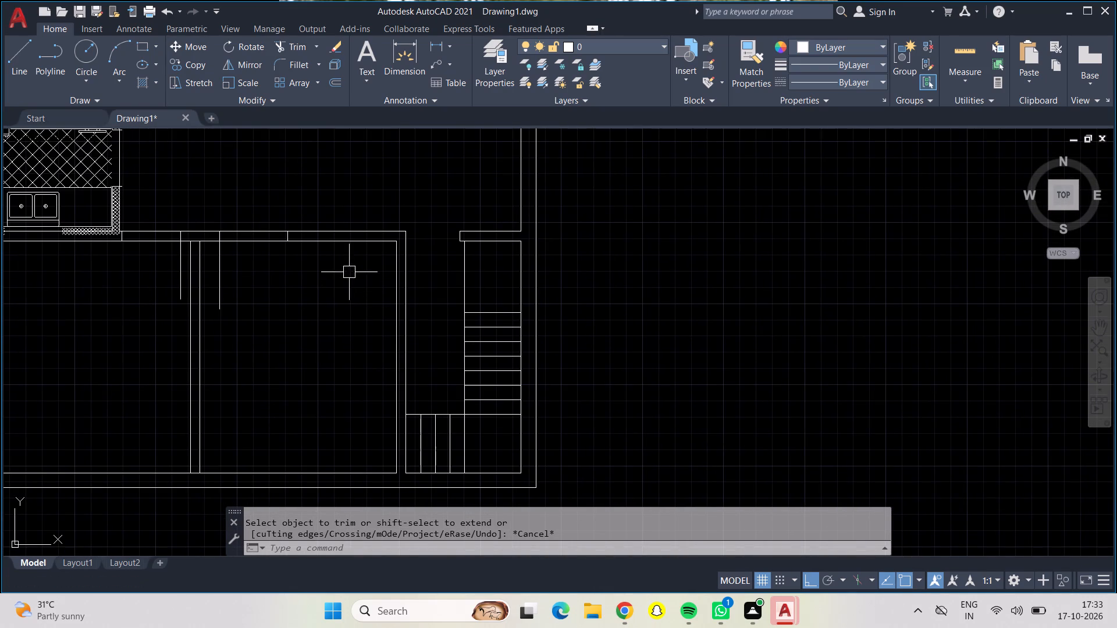
scroll(418, 265, down, 1)
scroll(418, 265, up, 5)
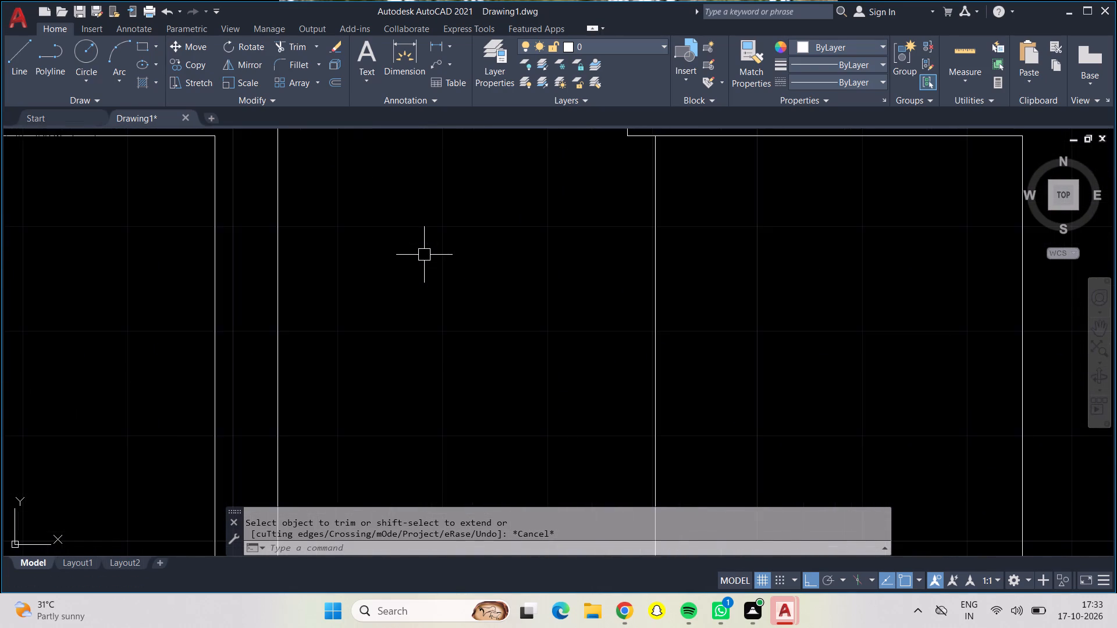
scroll(424, 252, down, 3)
middle_drag(426, 272, 424, 237)
key(Escape)
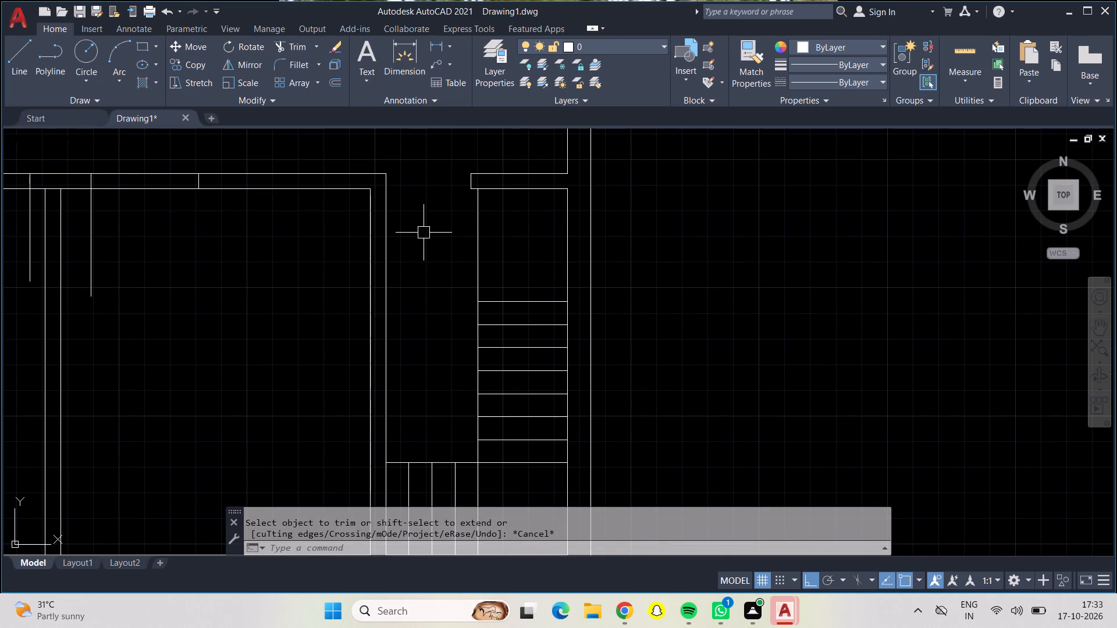
middle_drag(233, 254, 243, 194)
middle_drag(247, 197, 261, 262)
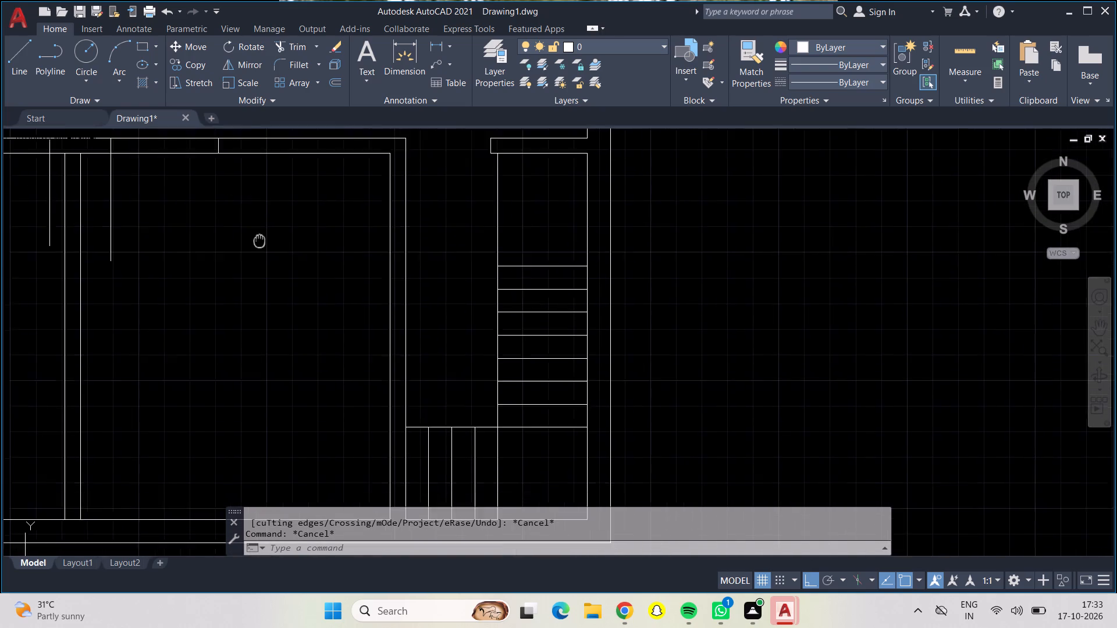
middle_drag(261, 262, 260, 292)
key(Escape)
scroll(262, 292, down, 2)
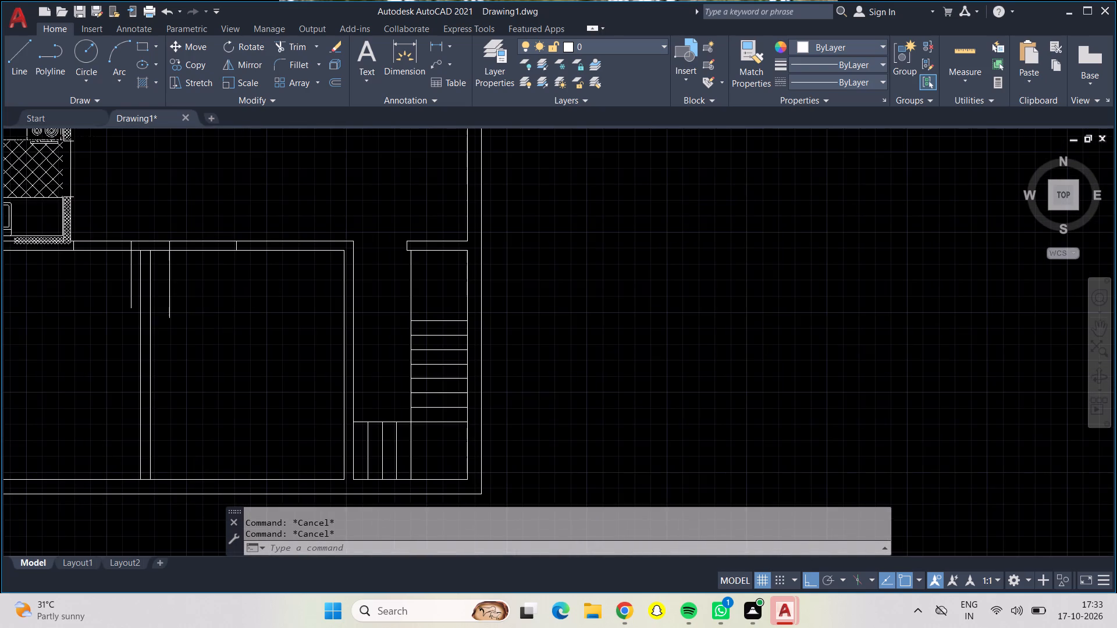
Trim the wall lines between the jambs of the three upper doorways: beside the kitchen, at the central passage and at the upper-right room.
middle_drag(268, 293, 348, 304)
scroll(238, 294, up, 2)
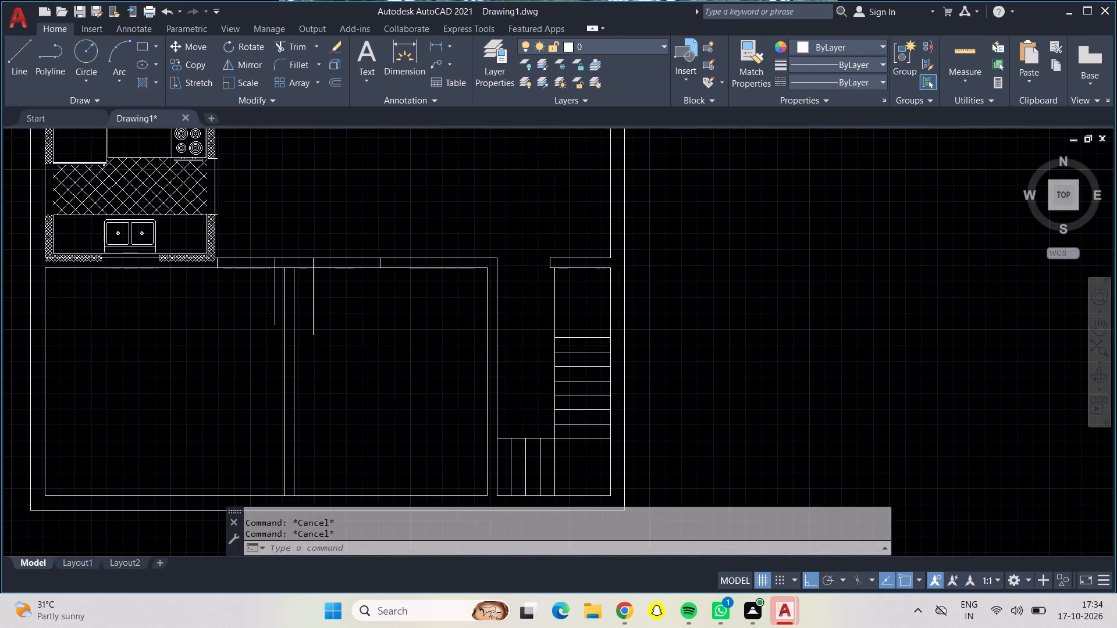
scroll(239, 298, down, 1)
middle_drag(284, 151, 326, 283)
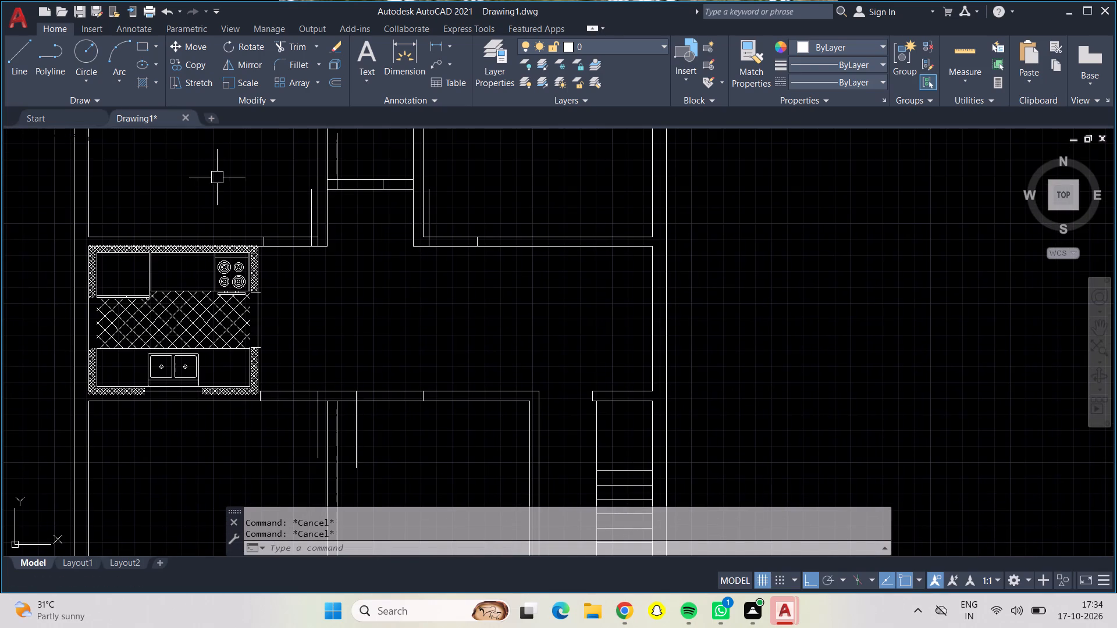
key(Escape)
click(292, 51)
drag(293, 213, 300, 260)
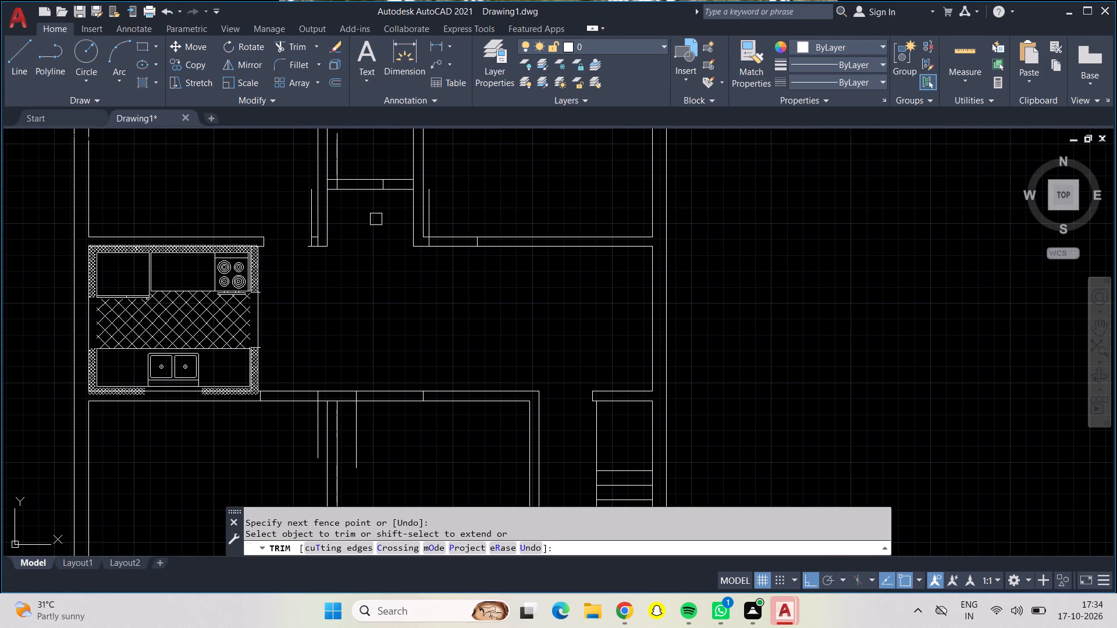
drag(357, 212, 356, 190)
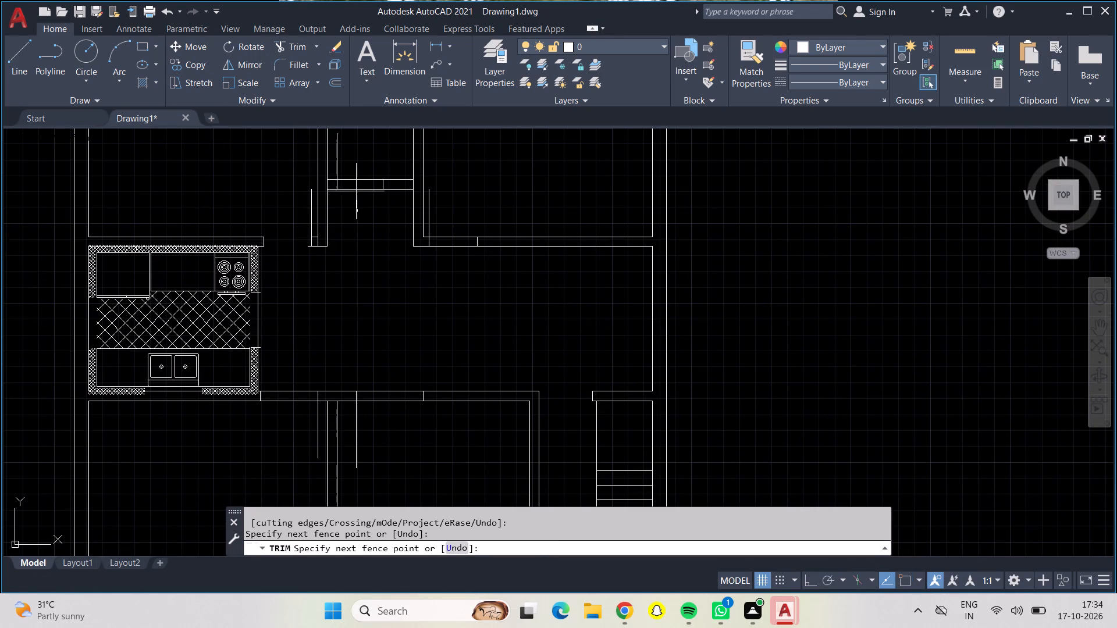
drag(356, 190, 356, 165)
drag(451, 215, 455, 266)
Trim both wall lines between the jambs to open the doorways of the two lower rooms on either side of the dividing wall.
drag(396, 345, 398, 381)
drag(398, 381, 396, 422)
drag(303, 329, 311, 356)
drag(311, 356, 287, 417)
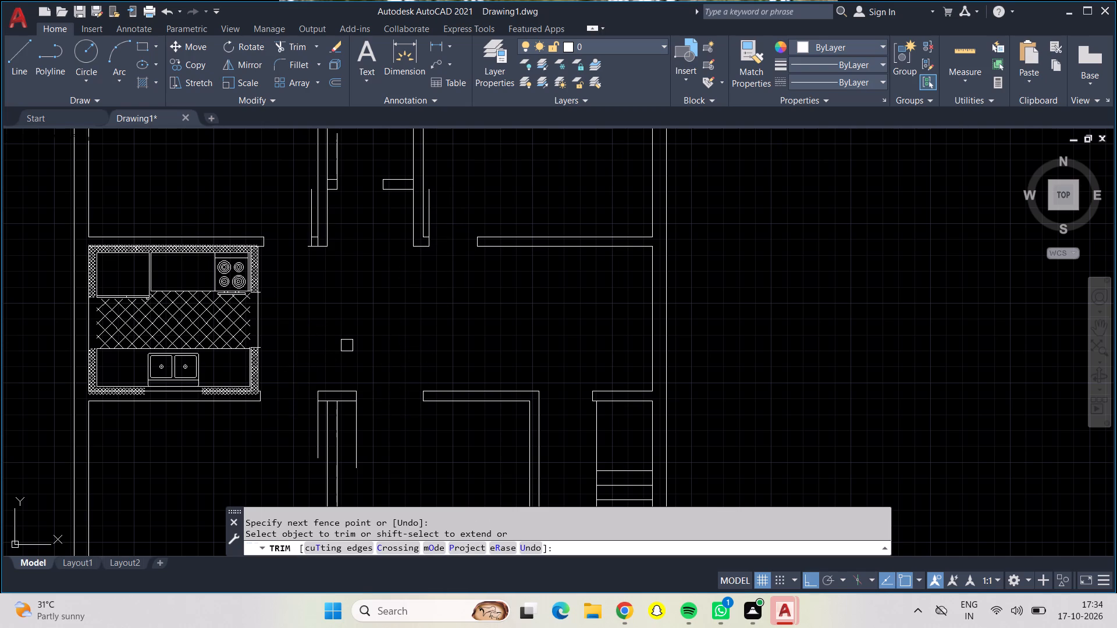
scroll(350, 345, down, 1)
middle_drag(355, 345, 347, 312)
key(Escape)
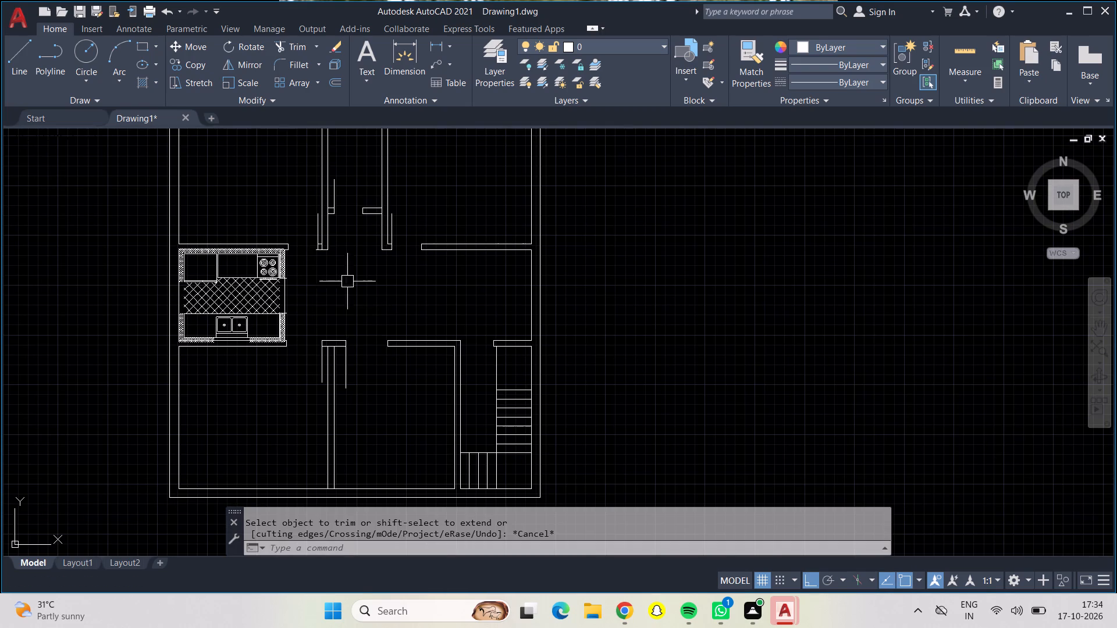
Offset the door leaf line and its jamb line at the upper central passage doorway 2" into the opening.
key(Escape)
key(o)
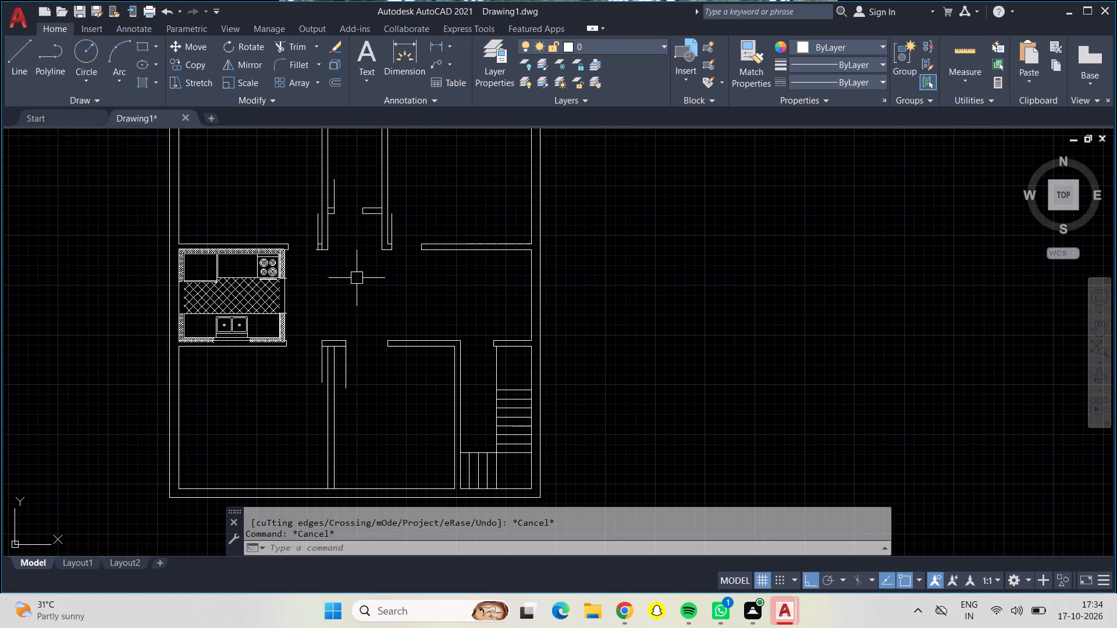
key(Return)
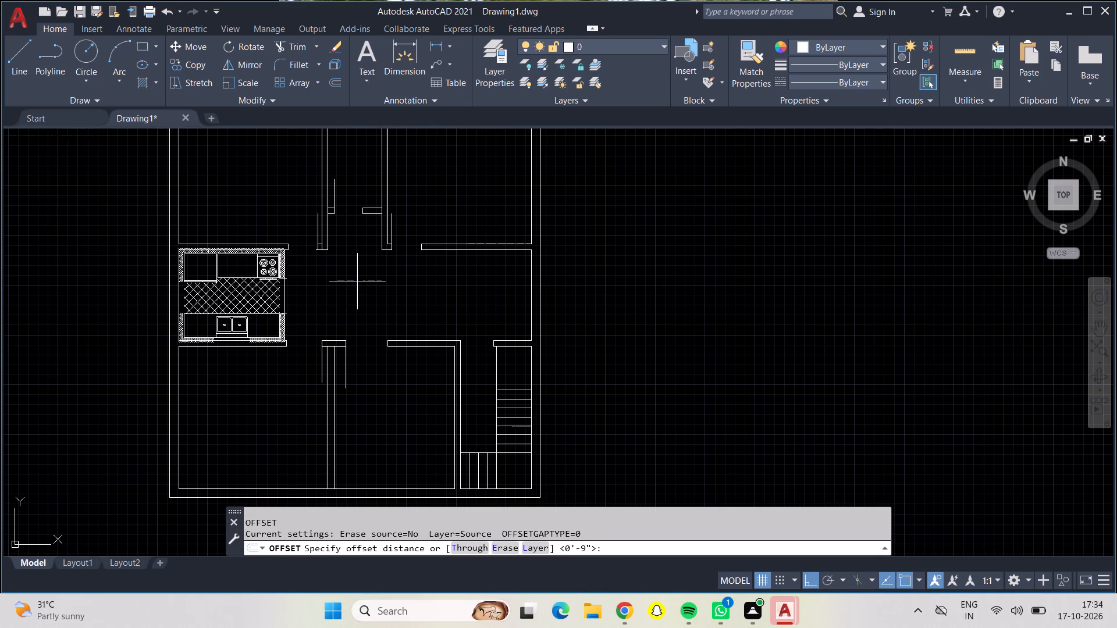
text(22)
key(BackSpace)
key(shift+quotedbl)
key(Return)
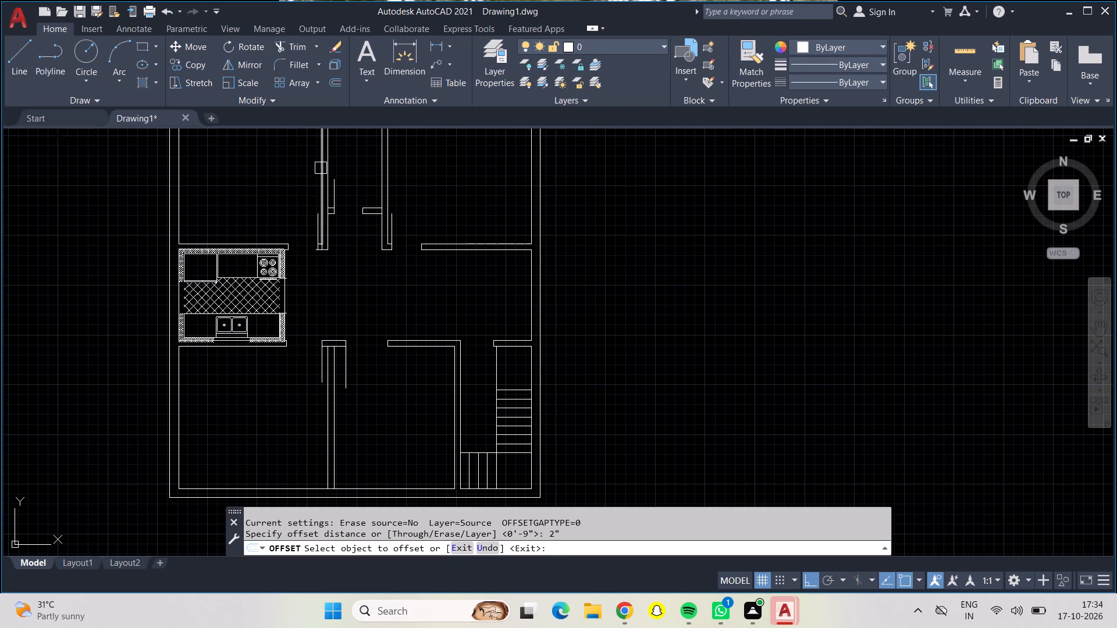
scroll(327, 198, up, 4)
click(361, 212)
click(371, 216)
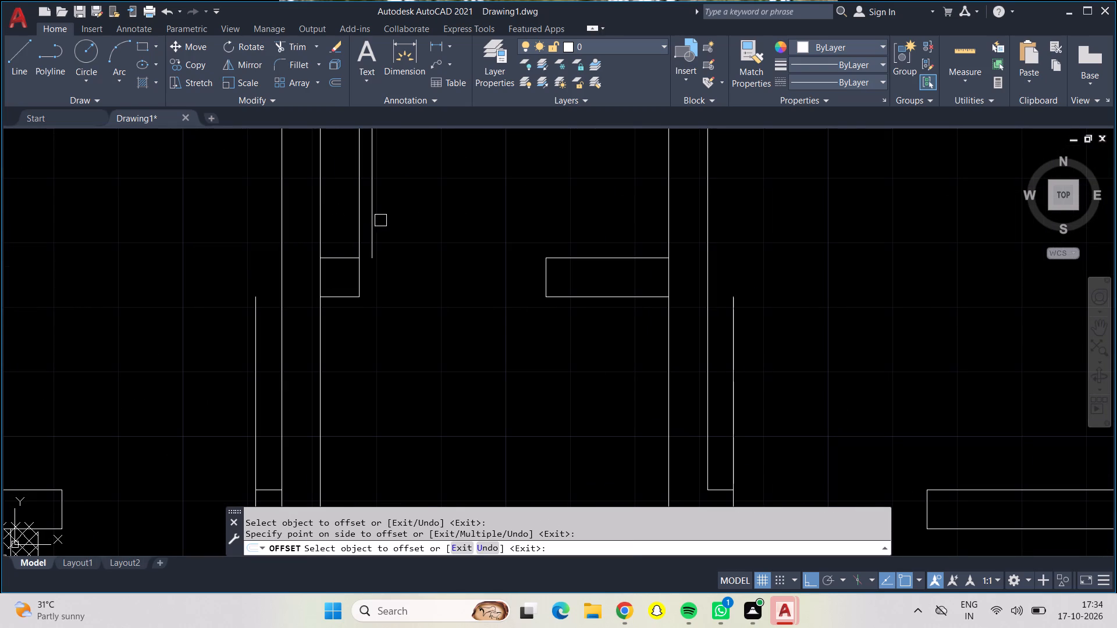
click(364, 273)
click(369, 281)
Offset the leaf and jamb lines of the upper-right and upper-left room doors by 2", each toward its own opening.
click(737, 424)
click(791, 433)
middle_drag(782, 436, 735, 309)
click(678, 383)
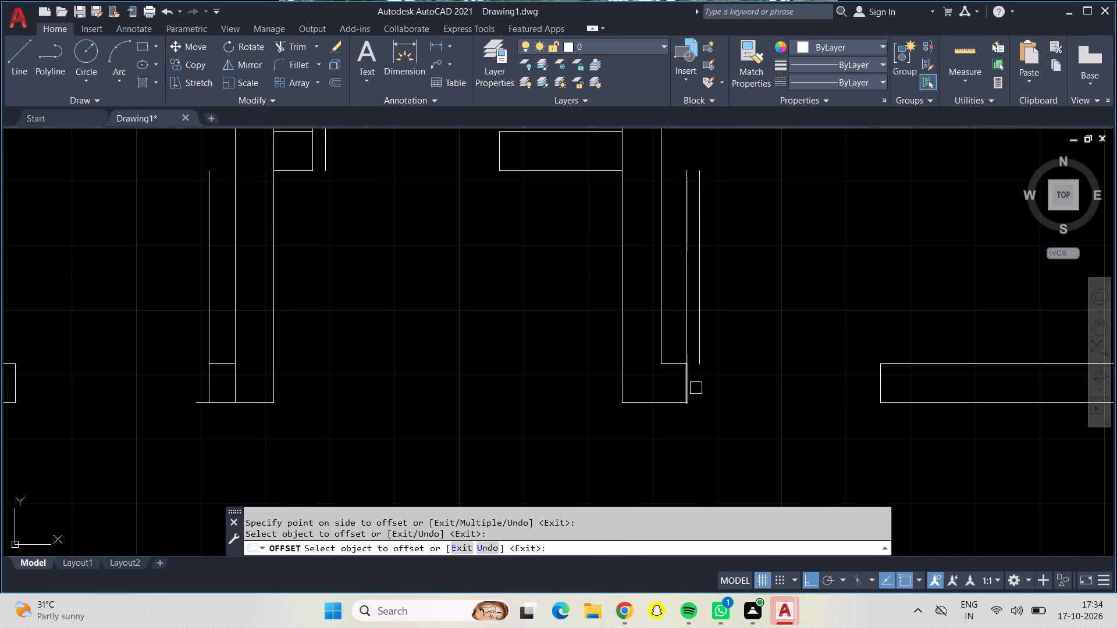
click(686, 387)
click(760, 416)
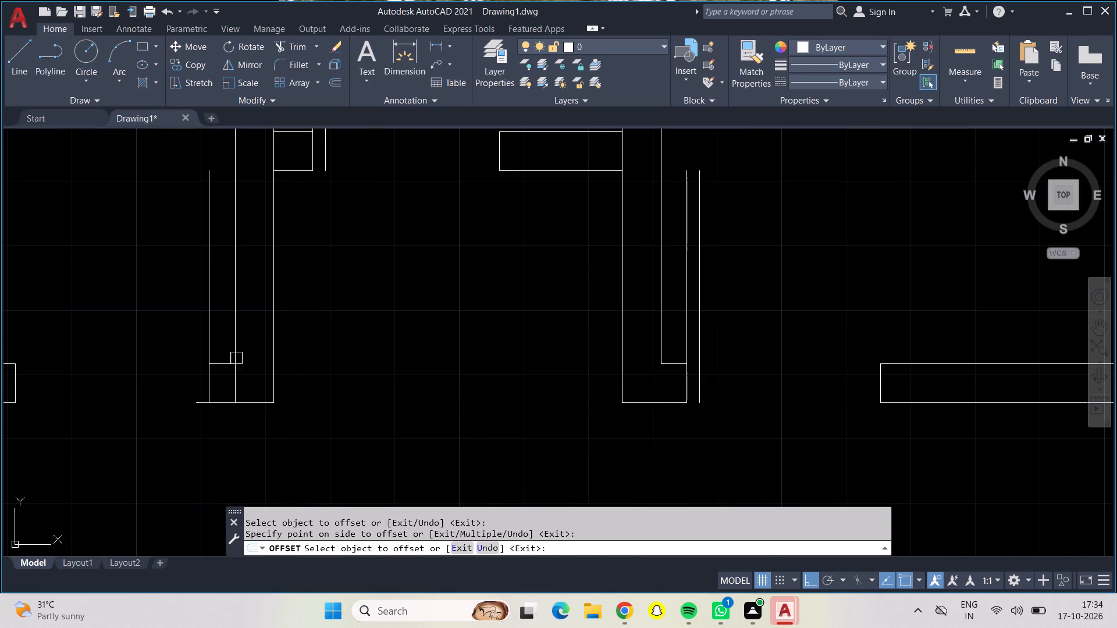
click(209, 380)
click(174, 374)
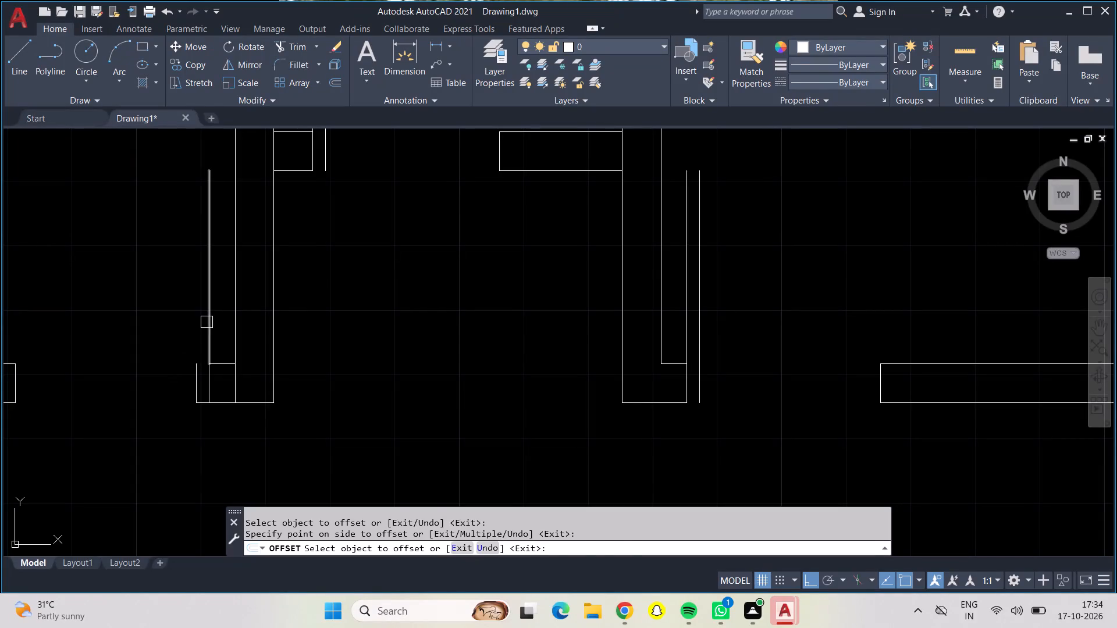
click(207, 321)
click(148, 312)
Offset the leaf and jamb lines of both lower room doors by 2" into their openings, away from the dividing wall.
scroll(546, 283, down, 2)
middle_drag(538, 308, 499, 182)
middle_drag(540, 390, 517, 265)
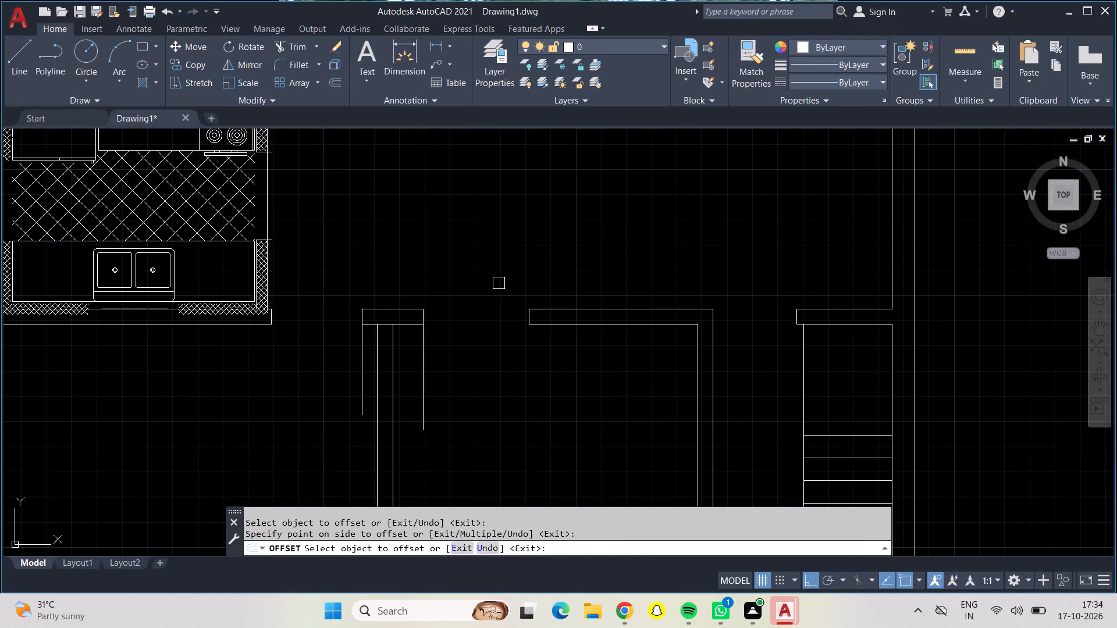
drag(425, 372, 431, 376)
drag(463, 394, 456, 390)
scroll(432, 323, up, 4)
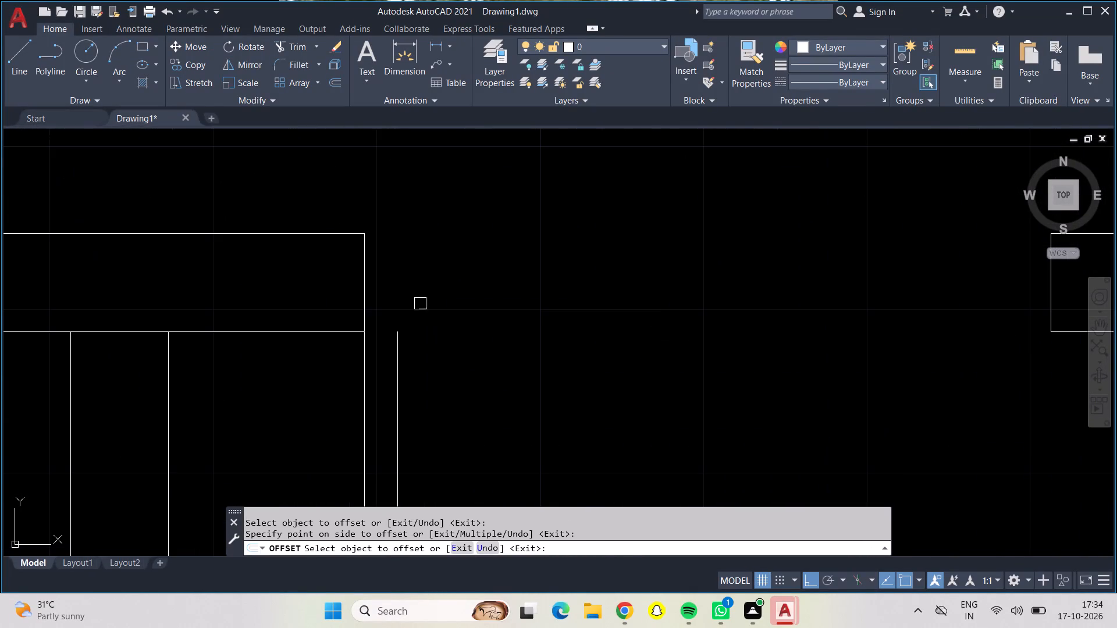
click(369, 287)
click(449, 318)
scroll(450, 312, down, 3)
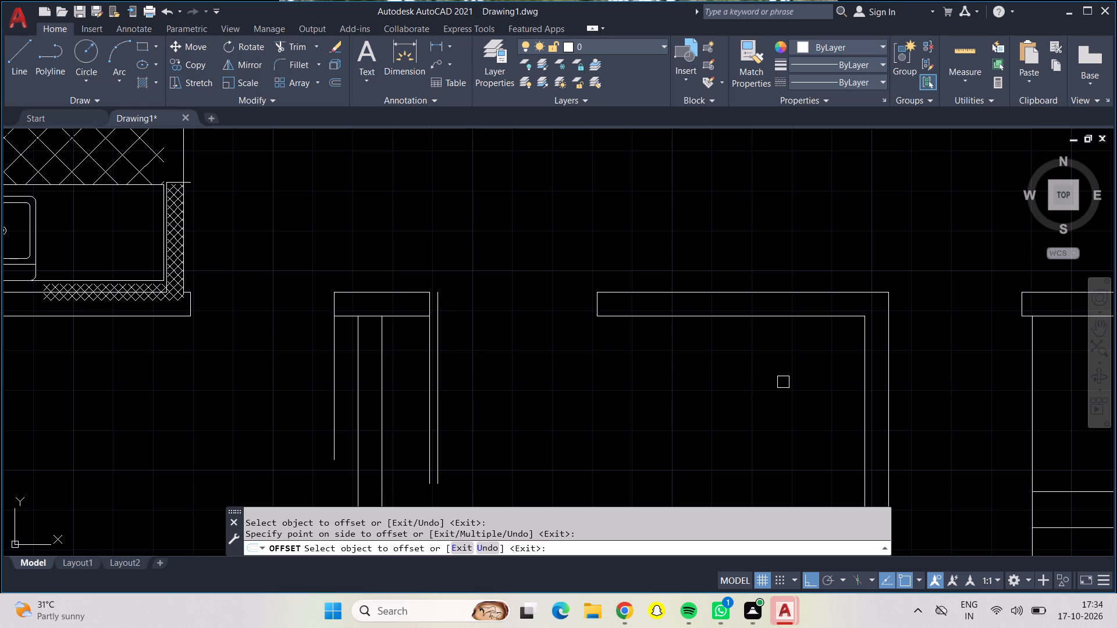
click(330, 369)
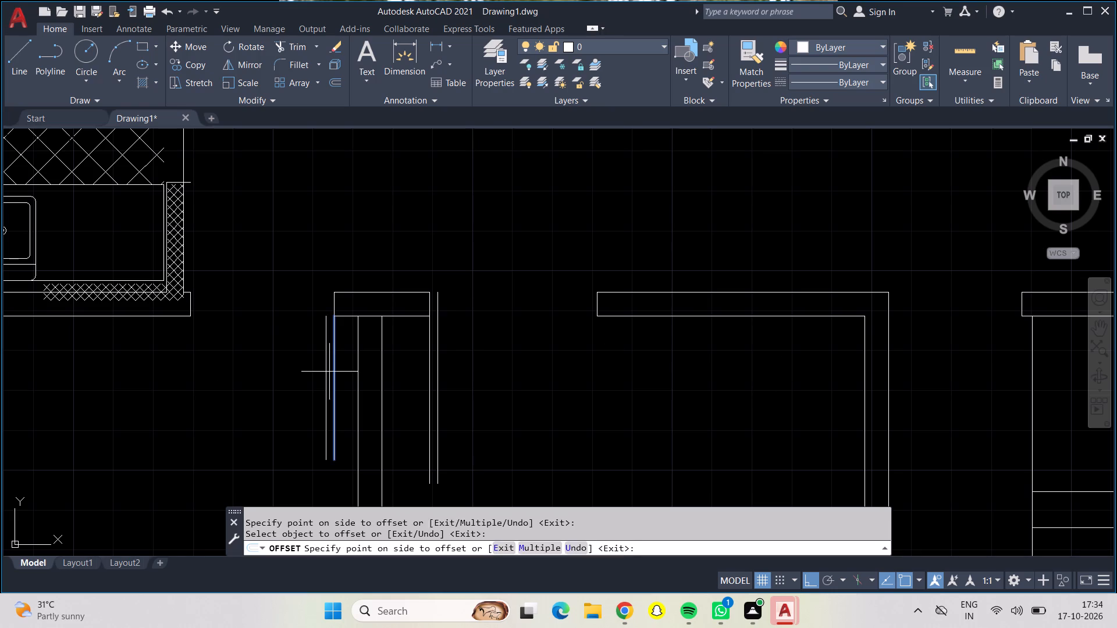
drag(236, 382, 254, 376)
click(331, 306)
click(297, 308)
scroll(296, 297, down, 2)
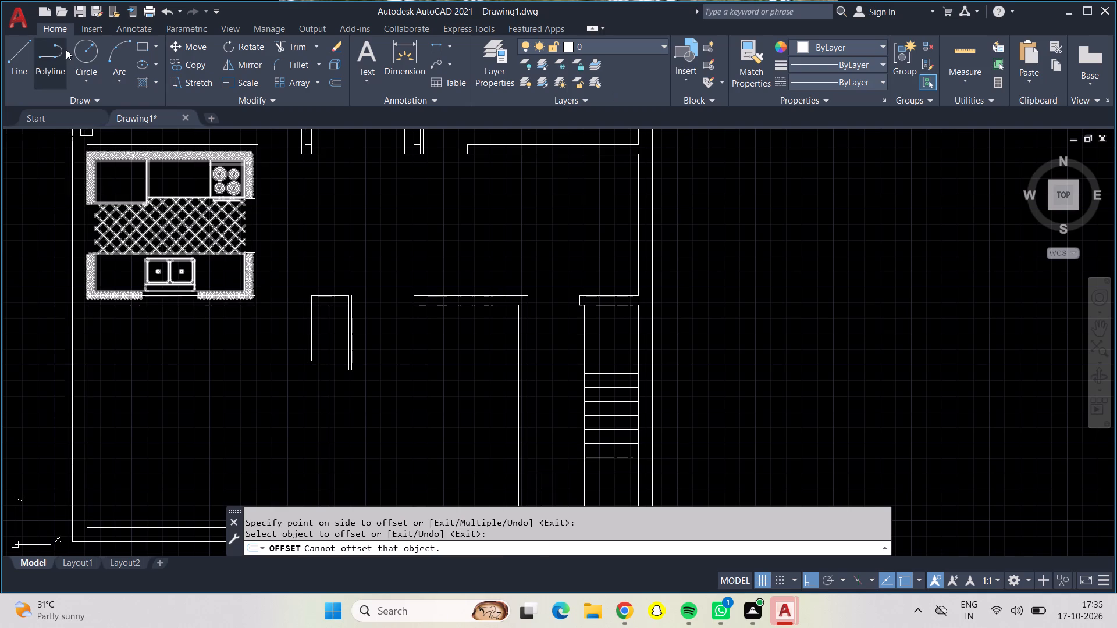
scroll(435, 233, down, 1)
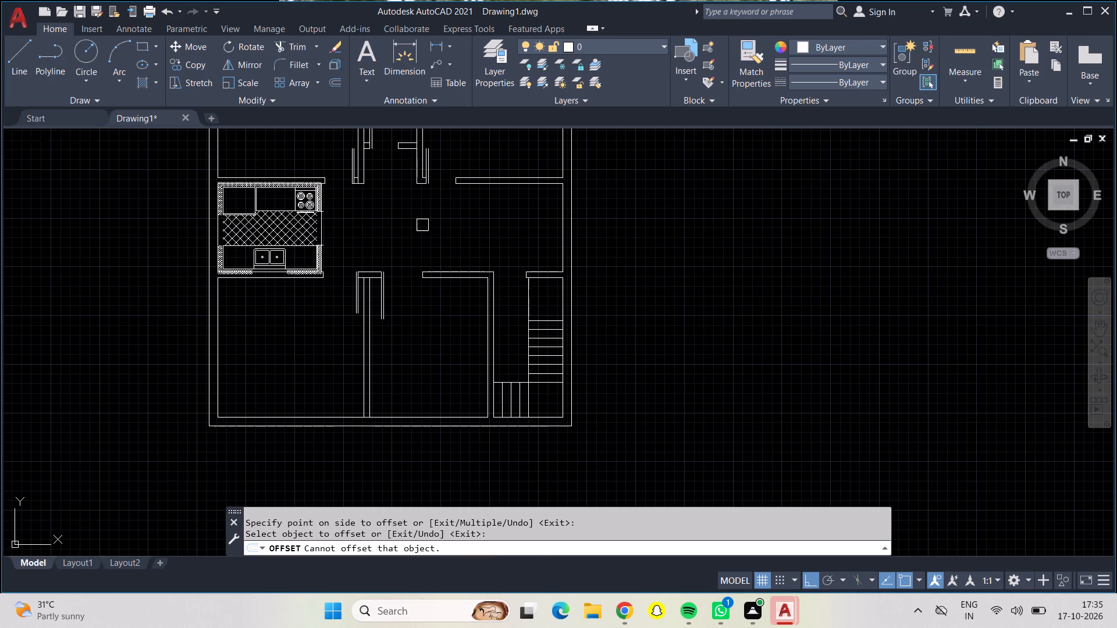
scroll(330, 224, up, 4)
scroll(277, 238, up, 1)
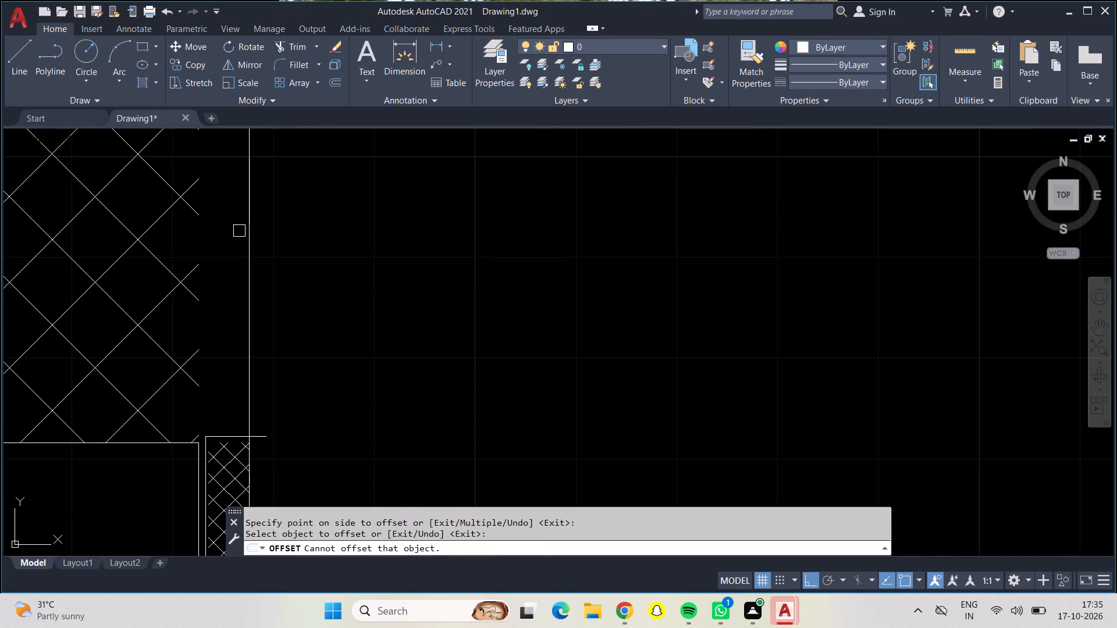
key(Escape)
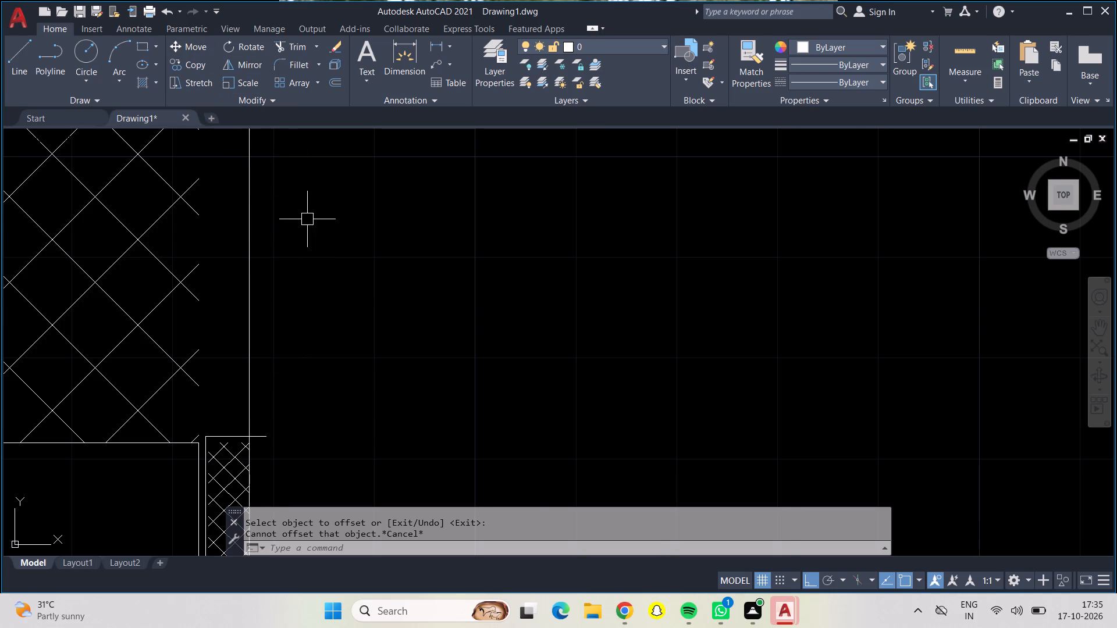
Clear the kitchen's right-hand opening by trimming the two overhanging line ends and the wall line between the hatched wall pieces.
scroll(307, 224, down, 1)
click(294, 50)
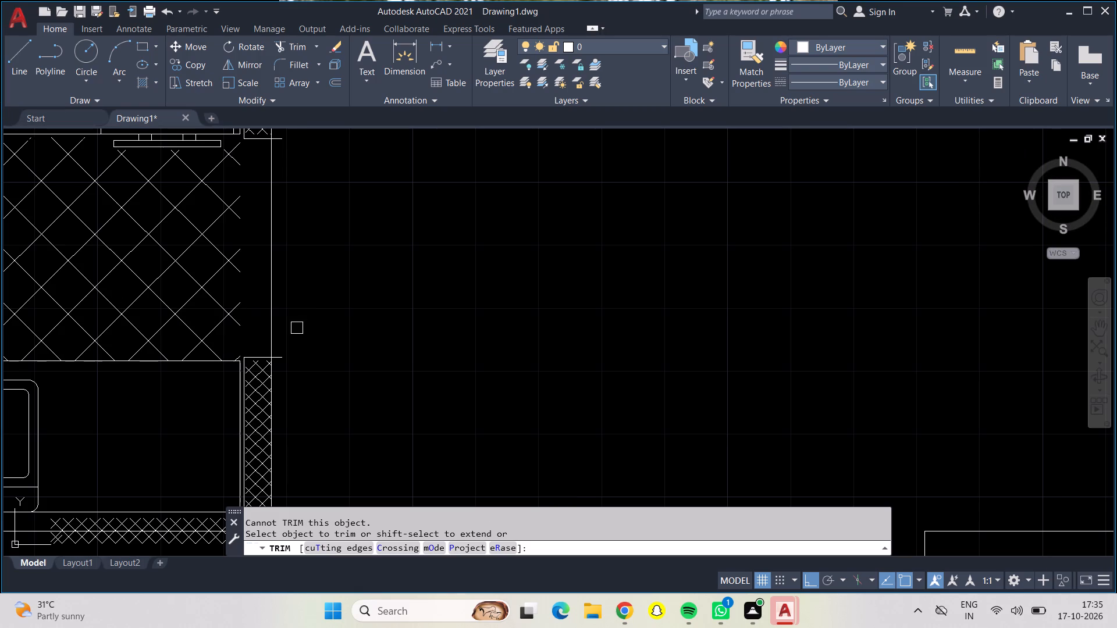
click(285, 355)
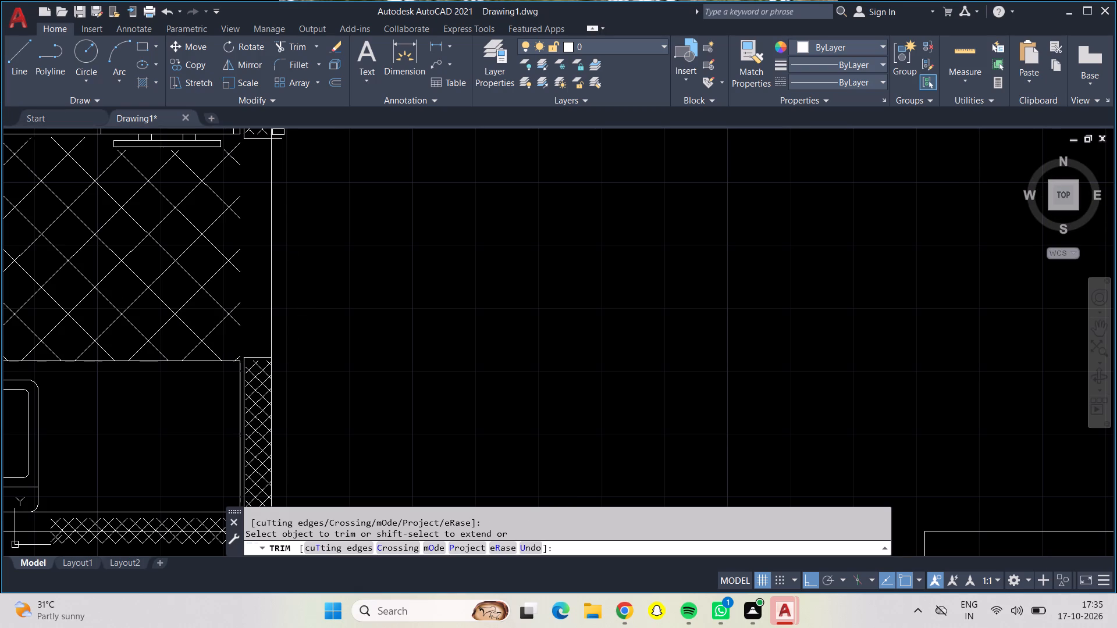
click(282, 140)
scroll(282, 142, down, 2)
middle_drag(315, 215, 325, 234)
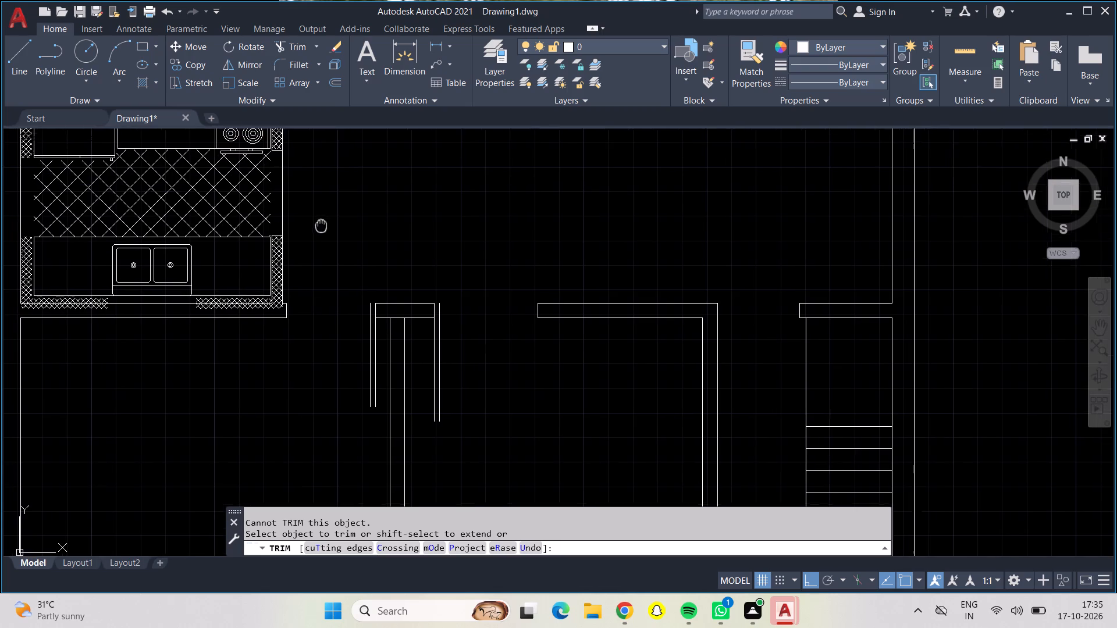
middle_drag(325, 234, 333, 290)
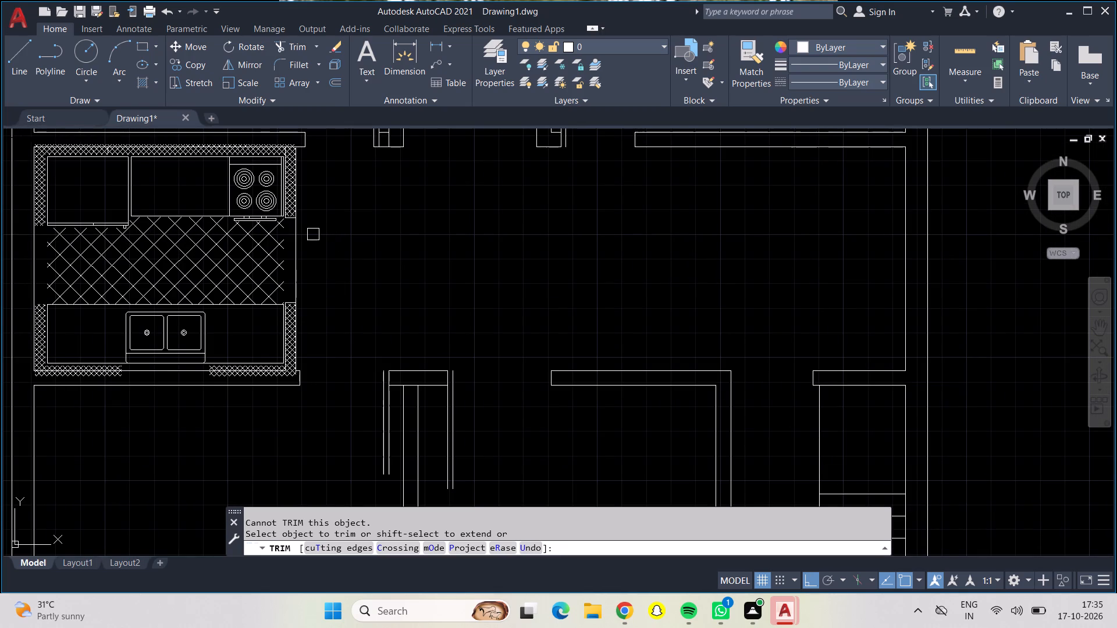
click(293, 235)
scroll(314, 245, down, 1)
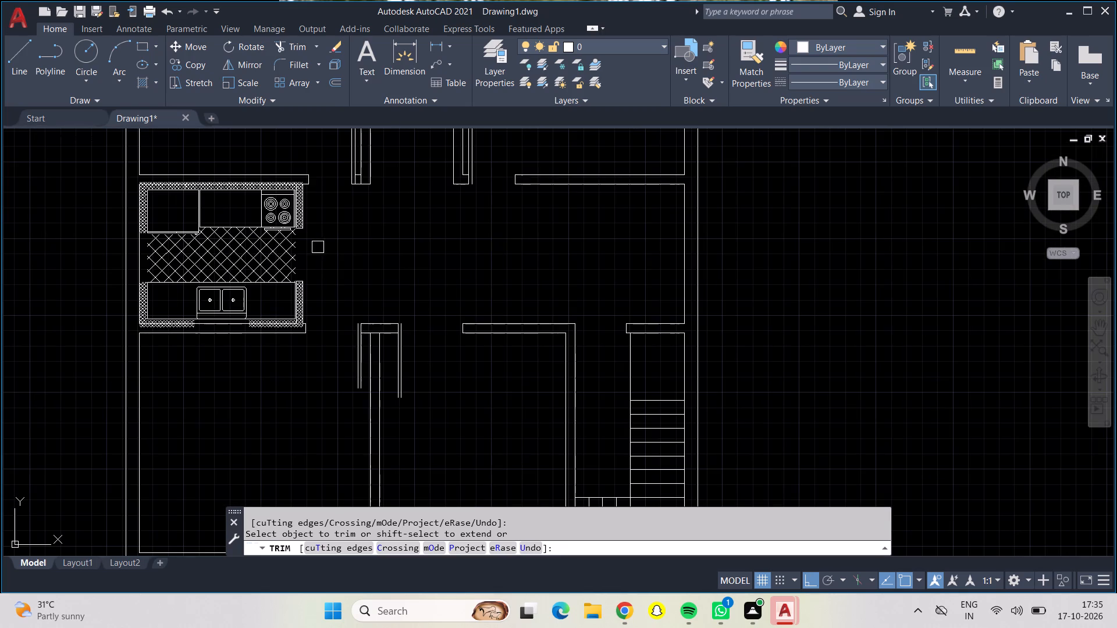
middle_drag(321, 248, 322, 290)
key(Escape)
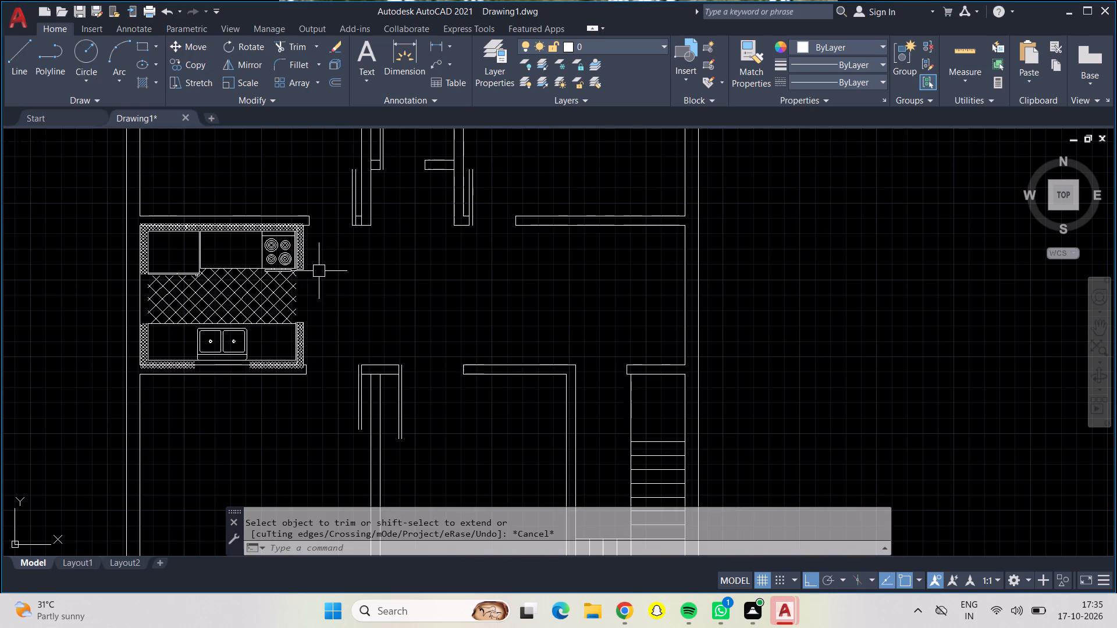
Draw a 2'-6" radius door-swing circle at the upper-left room door, centred on the inner leaf line and reaching the opposite wall end.
click(93, 51)
scroll(336, 225, down, 1)
scroll(336, 224, up, 3)
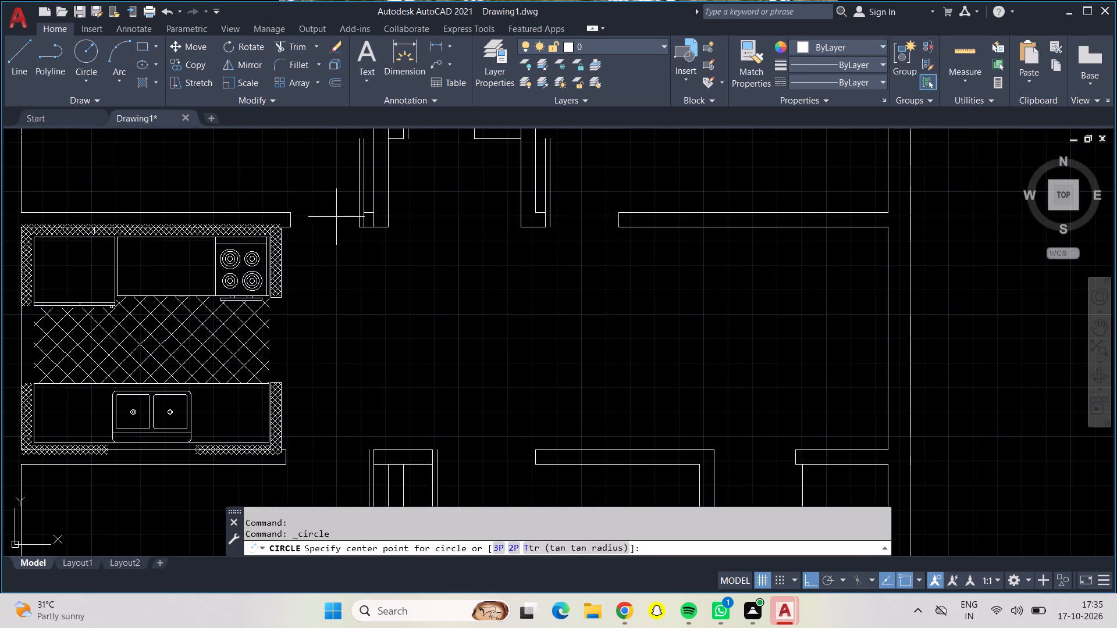
scroll(339, 210, up, 2)
scroll(339, 209, down, 1)
scroll(339, 209, up, 2)
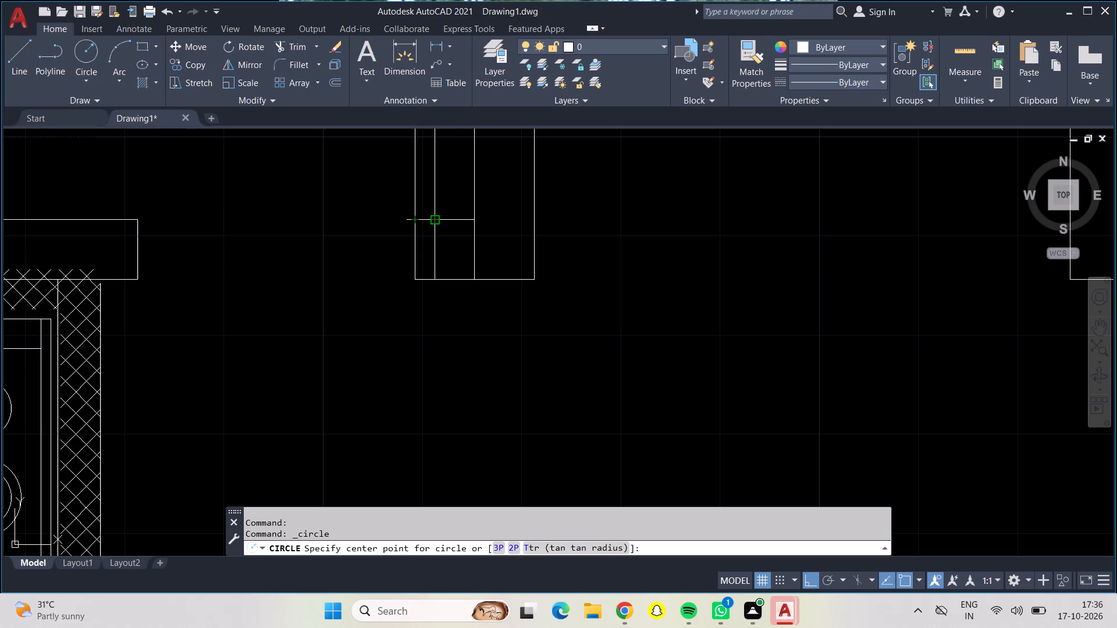
drag(436, 219, 419, 219)
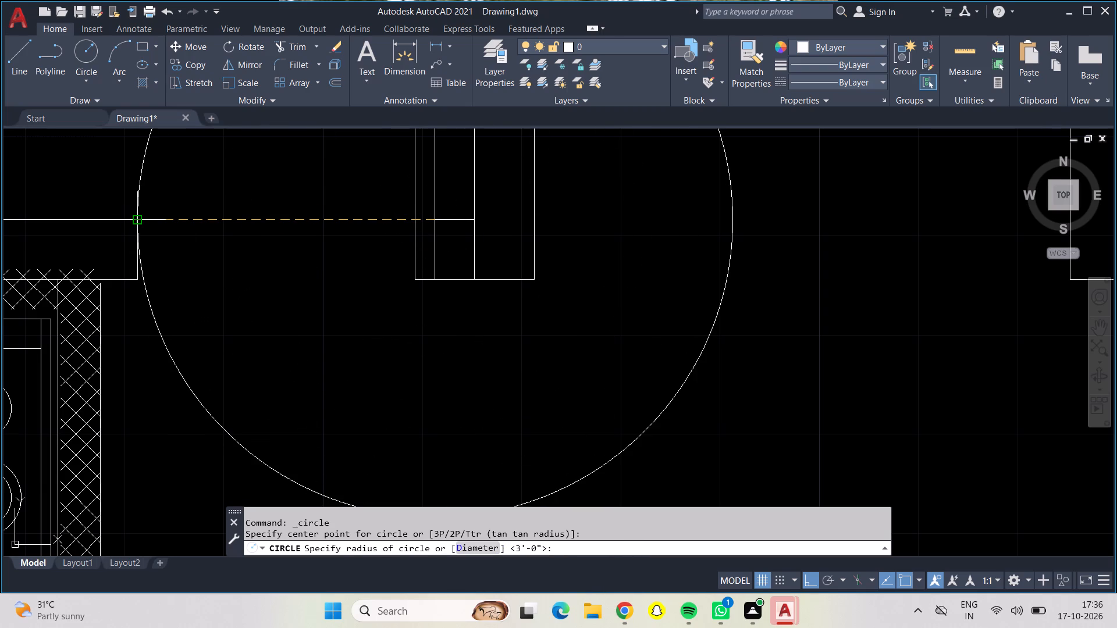
scroll(135, 218, down, 1)
click(135, 218)
scroll(135, 218, down, 2)
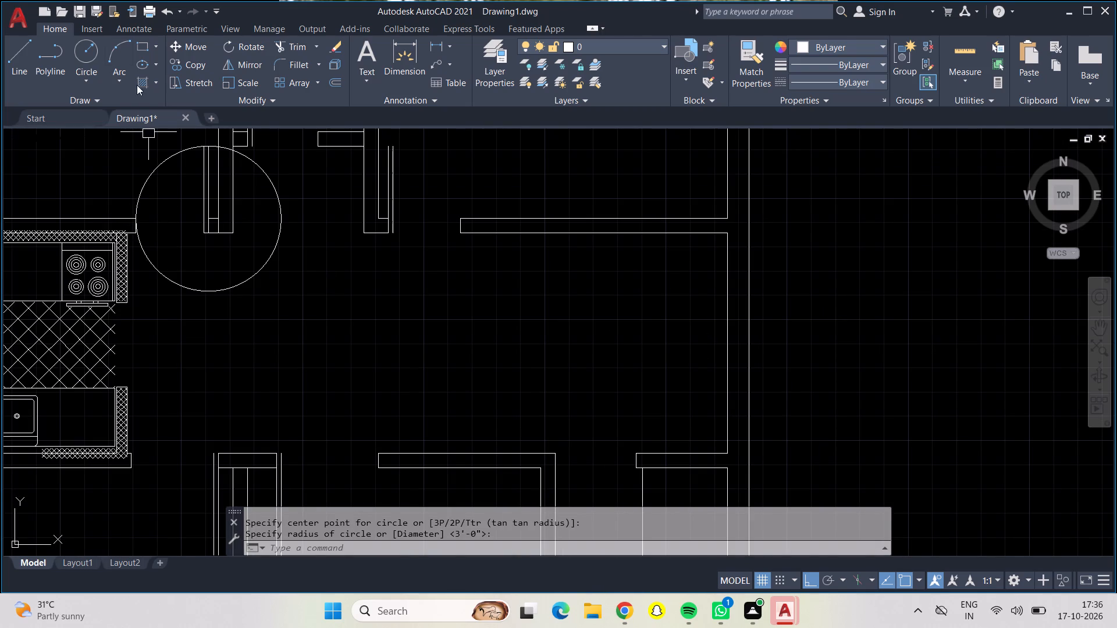
Draw a 2'-6" radius door-swing circle at the upper-right room door, from its jamb corner to the opposite wall end.
click(88, 51)
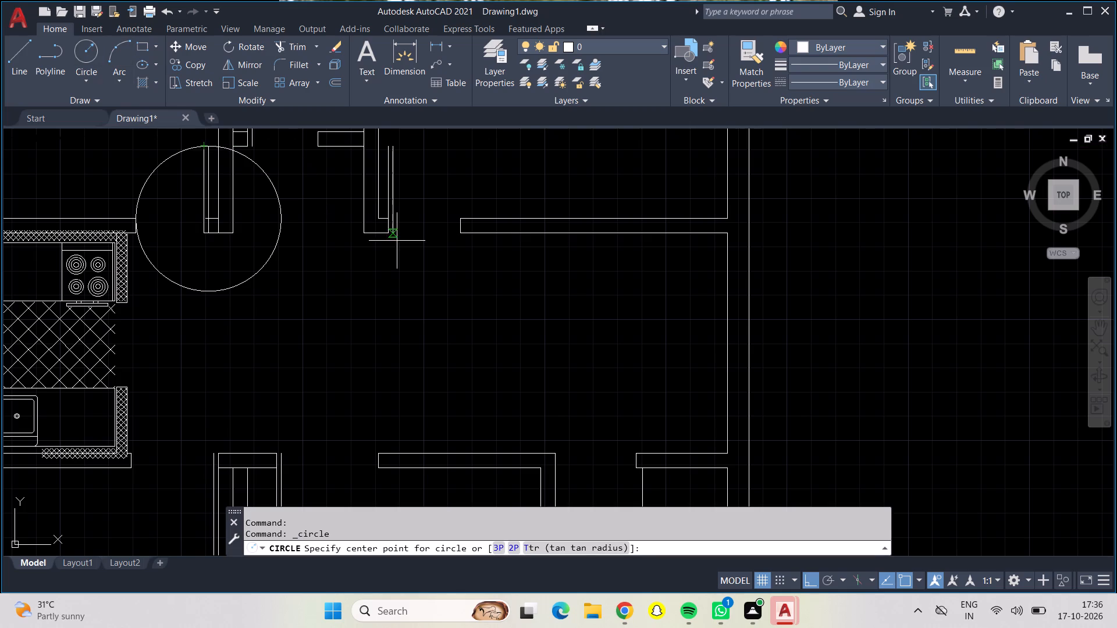
scroll(406, 216, up, 2)
scroll(406, 216, down, 1)
scroll(404, 208, up, 1)
scroll(404, 208, down, 1)
scroll(403, 207, up, 1)
scroll(397, 207, down, 1)
scroll(390, 207, up, 2)
scroll(341, 221, up, 1)
scroll(338, 223, down, 1)
scroll(338, 223, up, 1)
drag(336, 252, 363, 247)
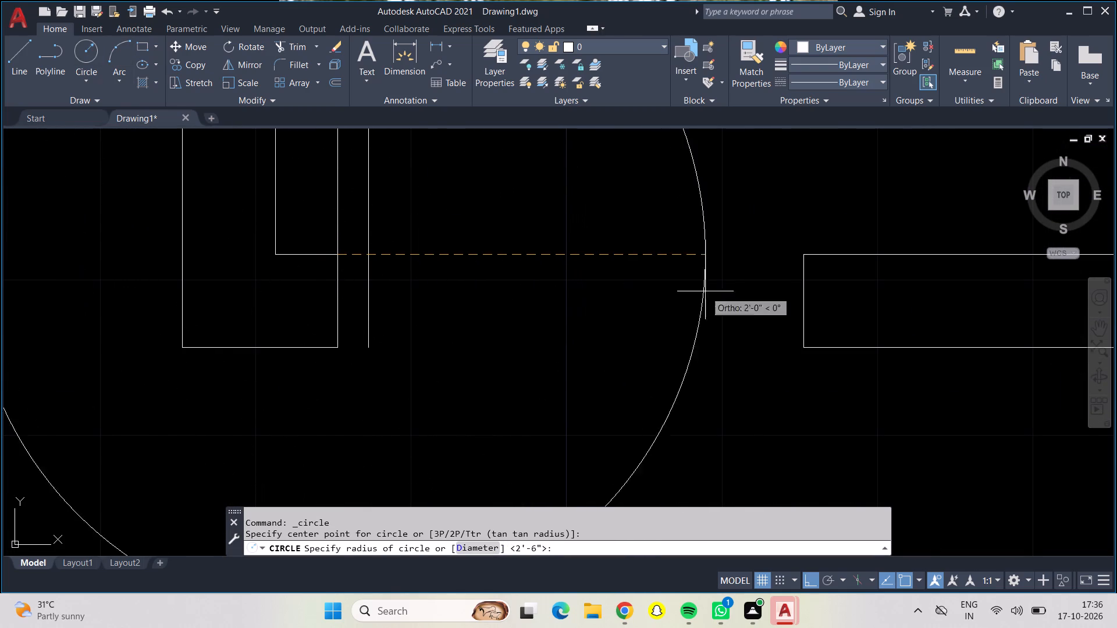
click(806, 251)
scroll(791, 249, down, 1)
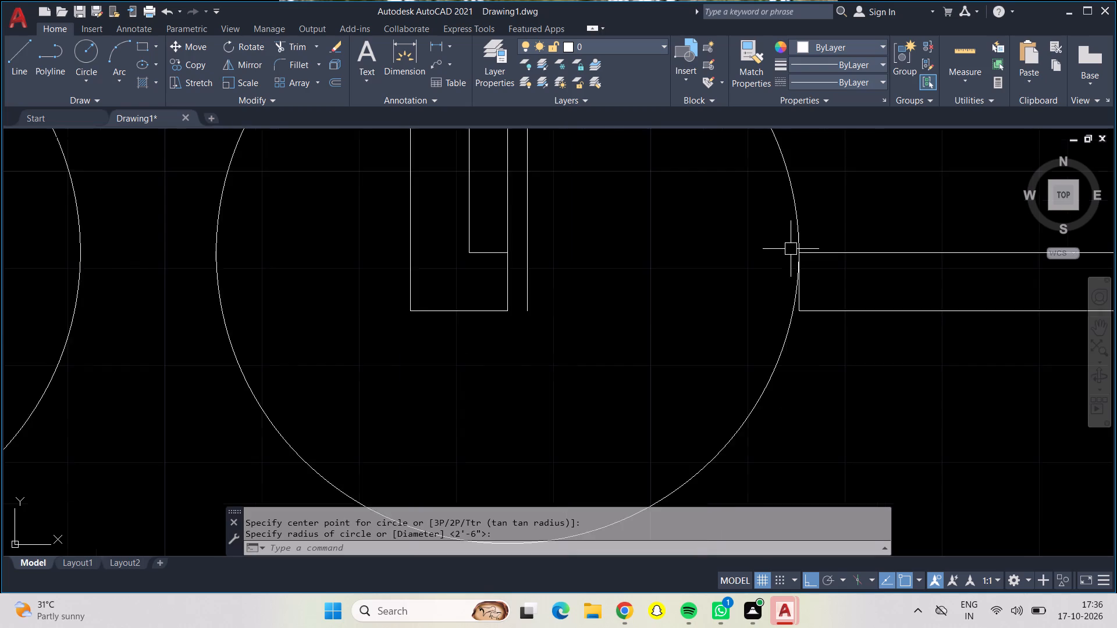
scroll(791, 249, down, 3)
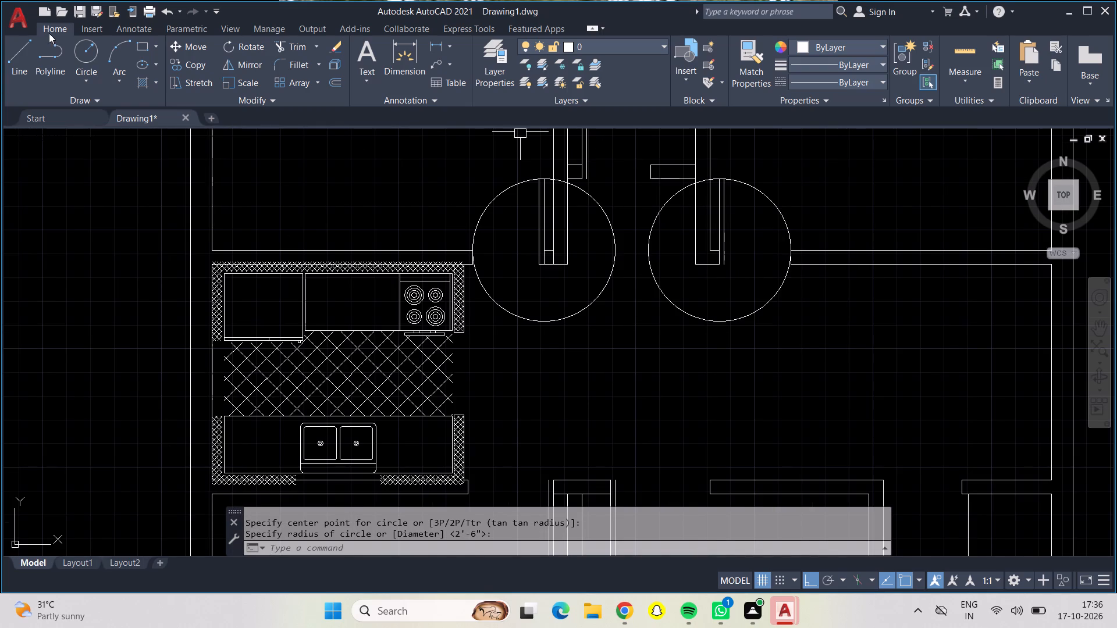
Draw a 2'-5" radius door-swing circle at the upper central passage doorway, from the leaf-side jamb corner to the opposite wall stub.
click(87, 58)
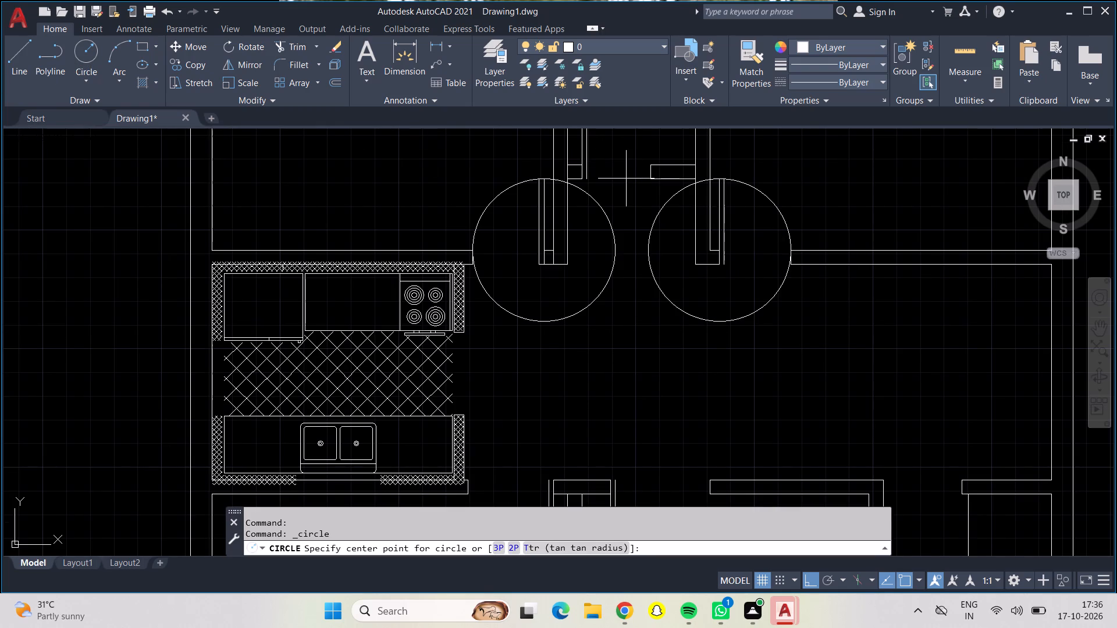
middle_drag(626, 179, 585, 255)
scroll(585, 255, up, 1)
scroll(525, 214, up, 1)
scroll(525, 214, down, 1)
scroll(525, 214, up, 1)
scroll(517, 219, down, 1)
scroll(515, 220, up, 1)
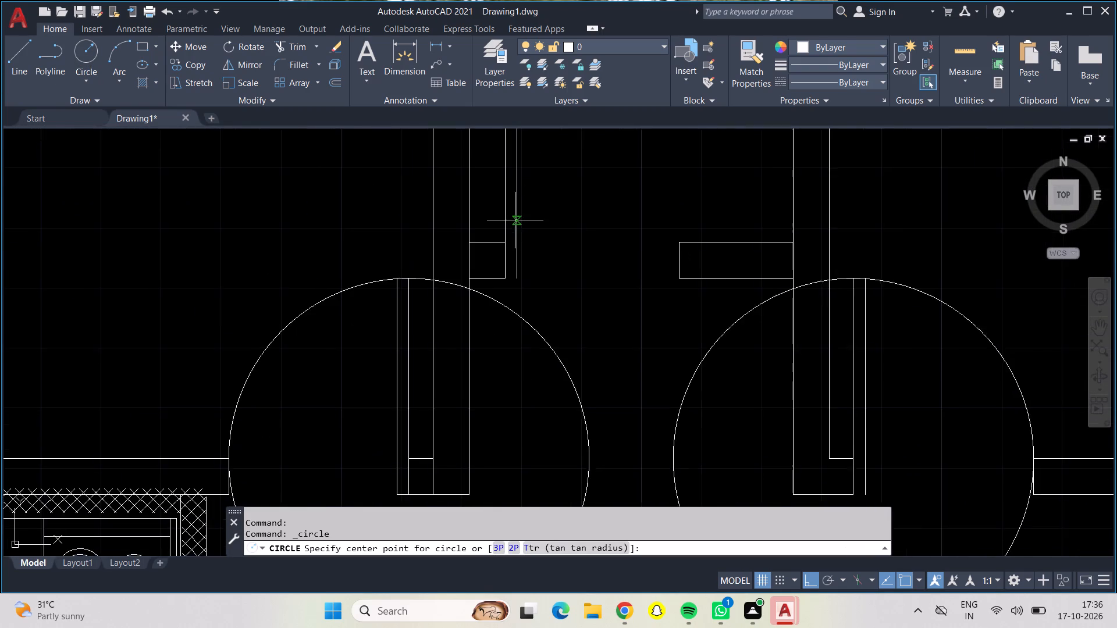
scroll(515, 220, up, 1)
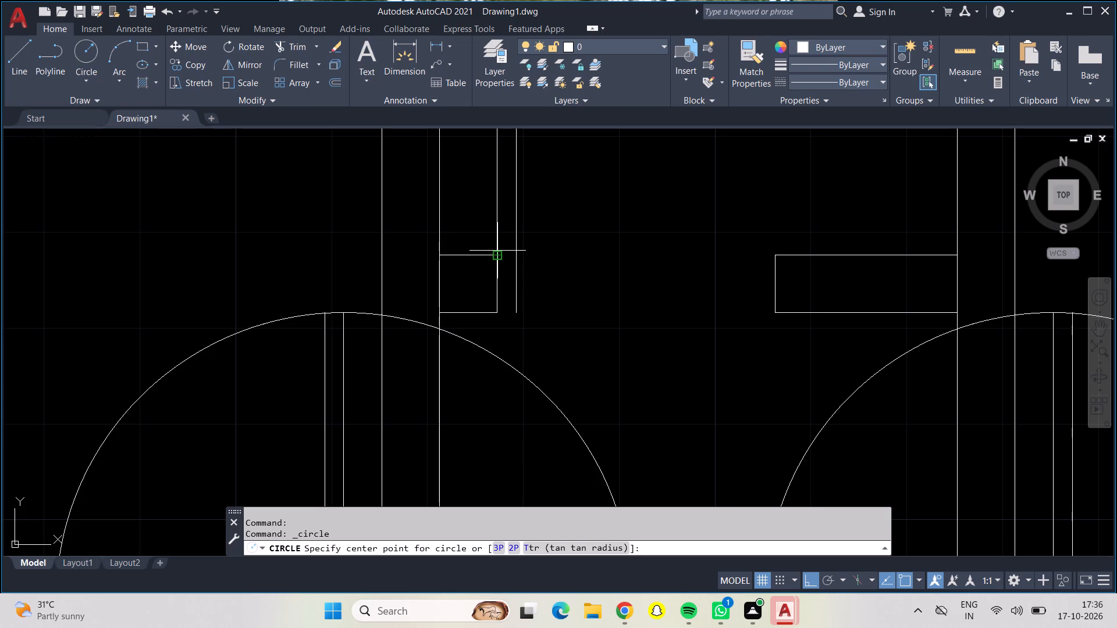
click(496, 258)
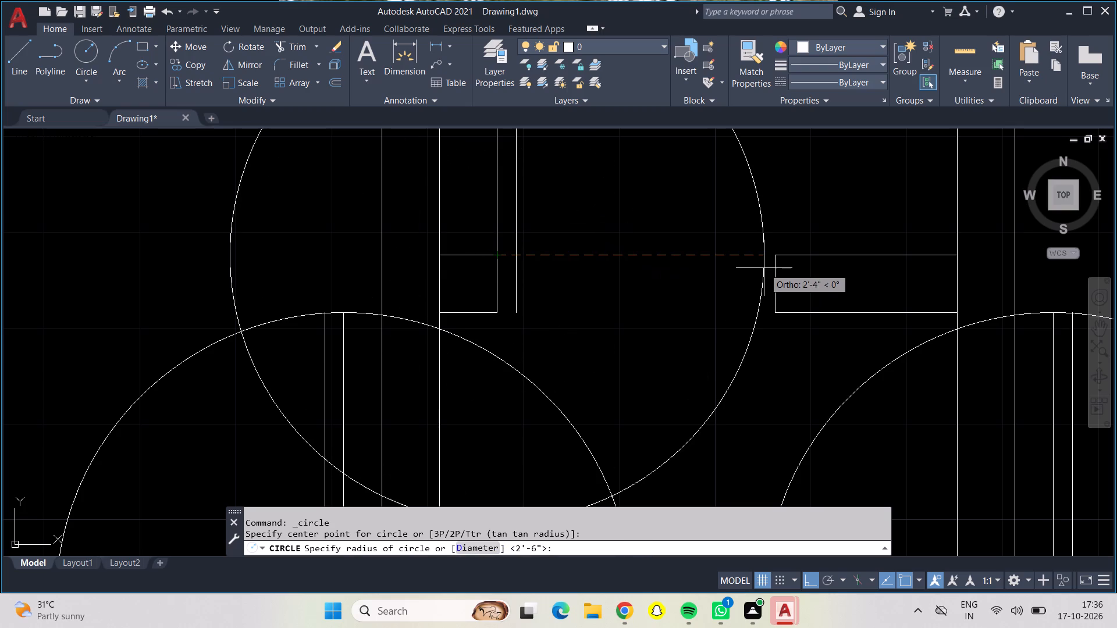
click(778, 256)
scroll(748, 258, down, 2)
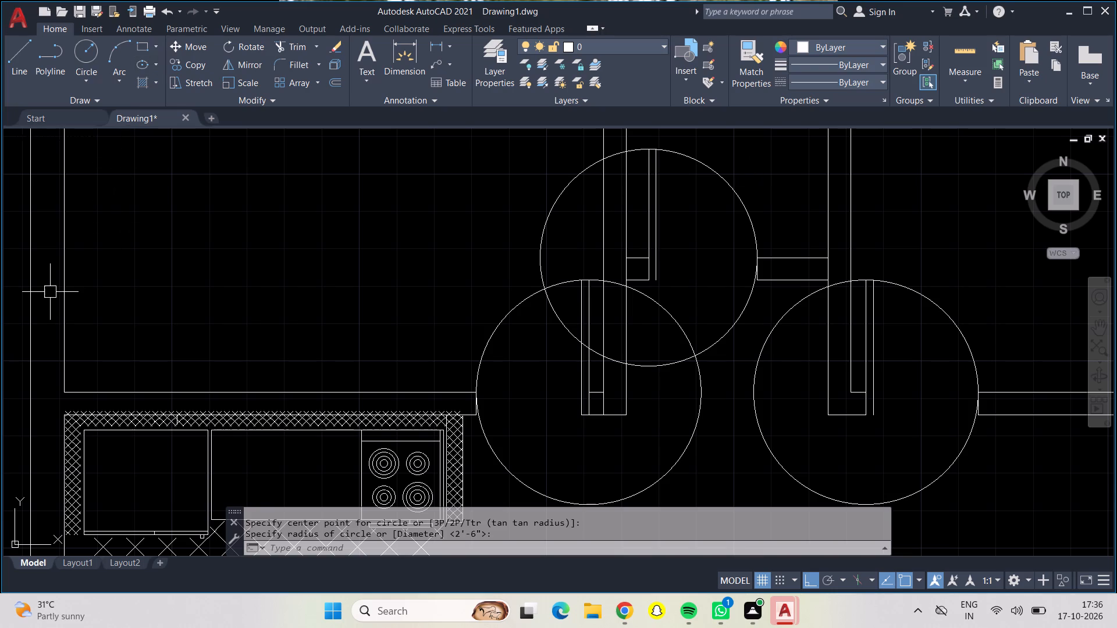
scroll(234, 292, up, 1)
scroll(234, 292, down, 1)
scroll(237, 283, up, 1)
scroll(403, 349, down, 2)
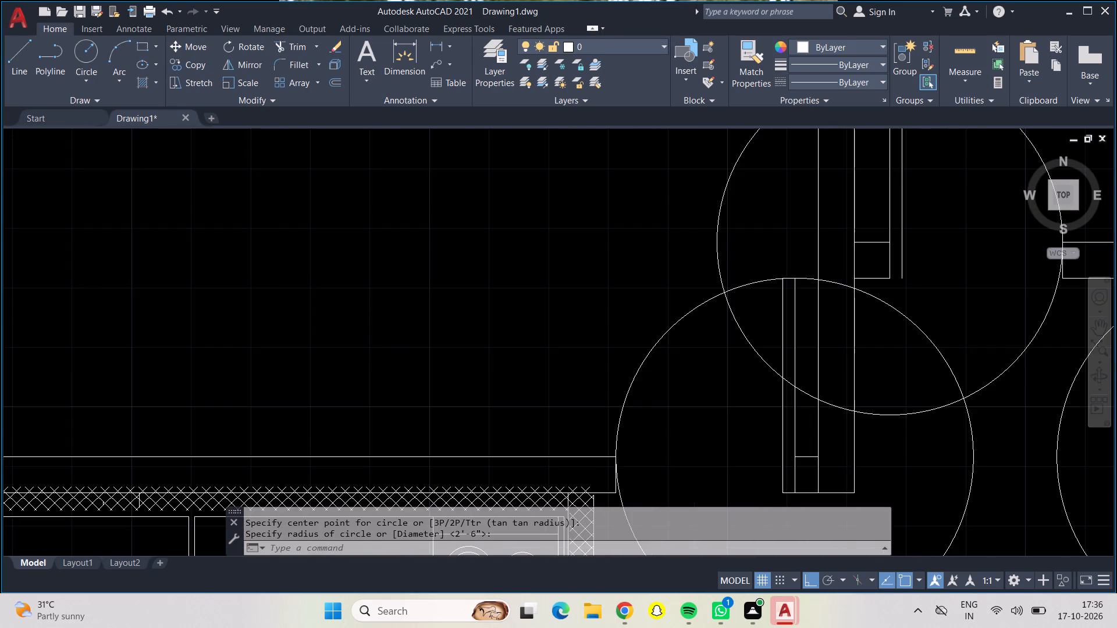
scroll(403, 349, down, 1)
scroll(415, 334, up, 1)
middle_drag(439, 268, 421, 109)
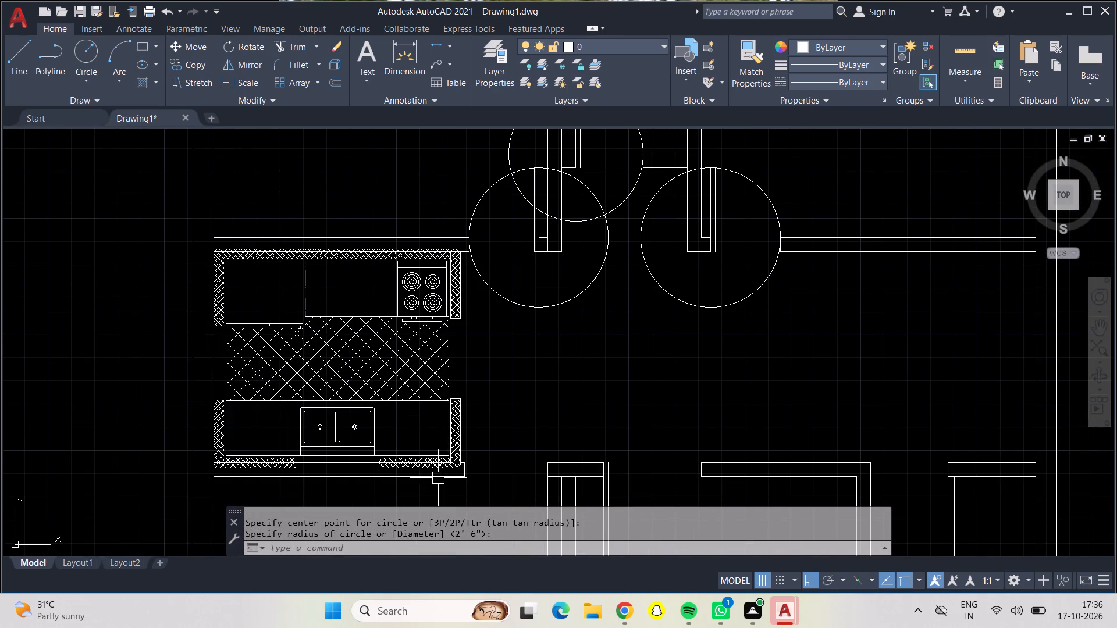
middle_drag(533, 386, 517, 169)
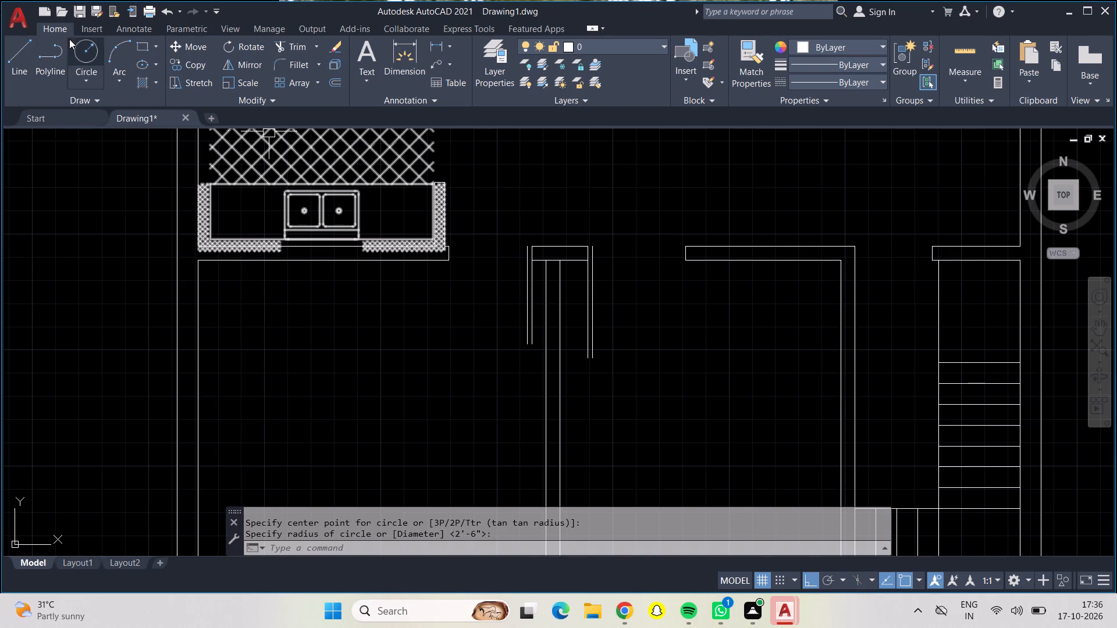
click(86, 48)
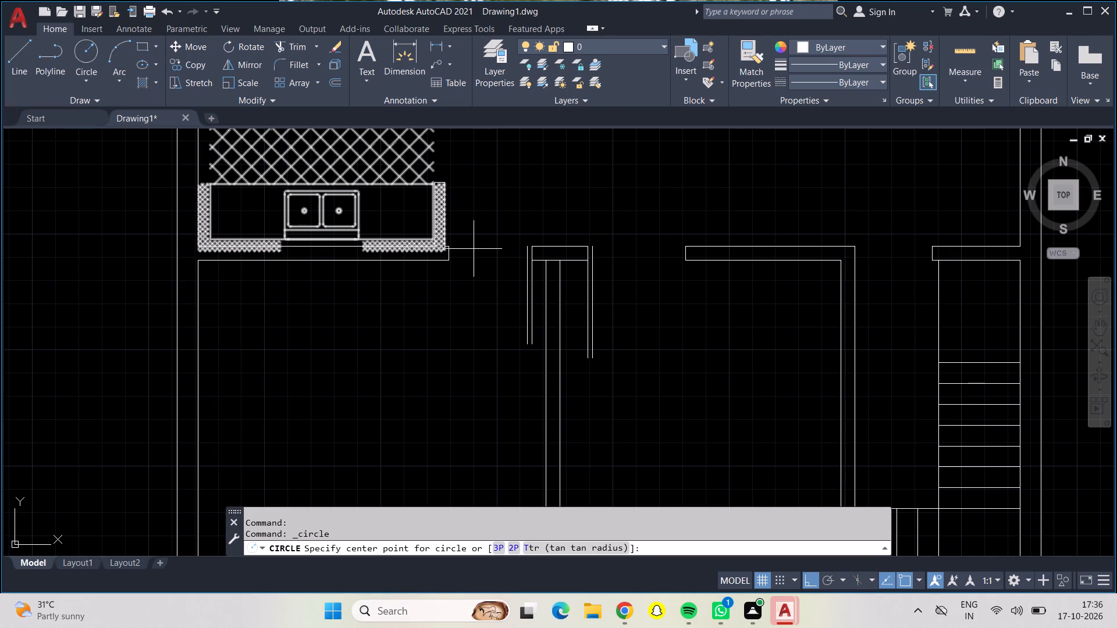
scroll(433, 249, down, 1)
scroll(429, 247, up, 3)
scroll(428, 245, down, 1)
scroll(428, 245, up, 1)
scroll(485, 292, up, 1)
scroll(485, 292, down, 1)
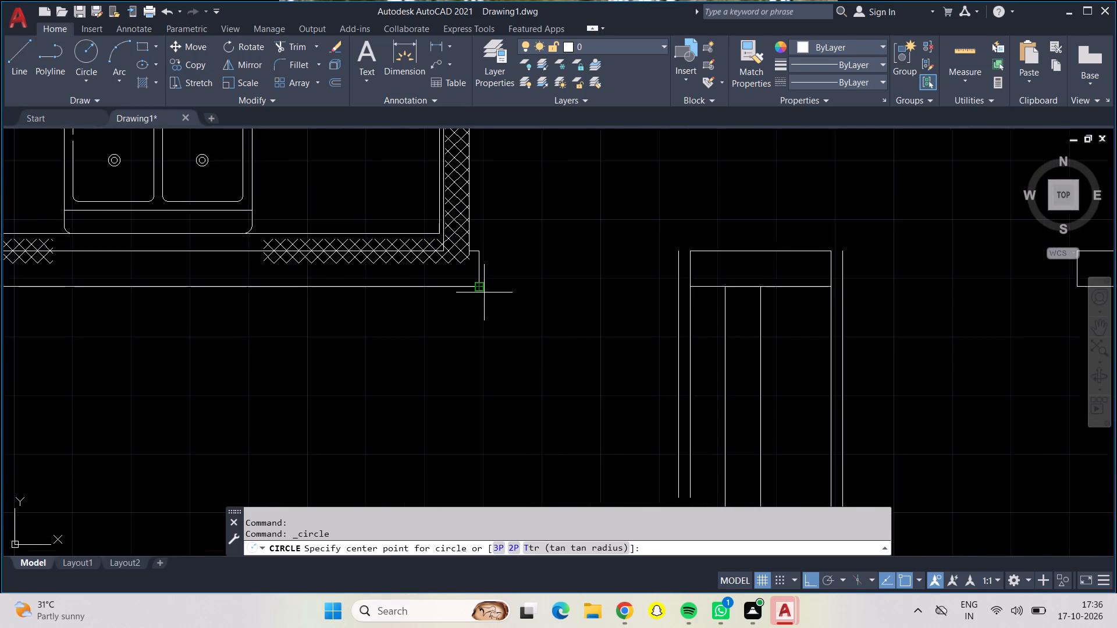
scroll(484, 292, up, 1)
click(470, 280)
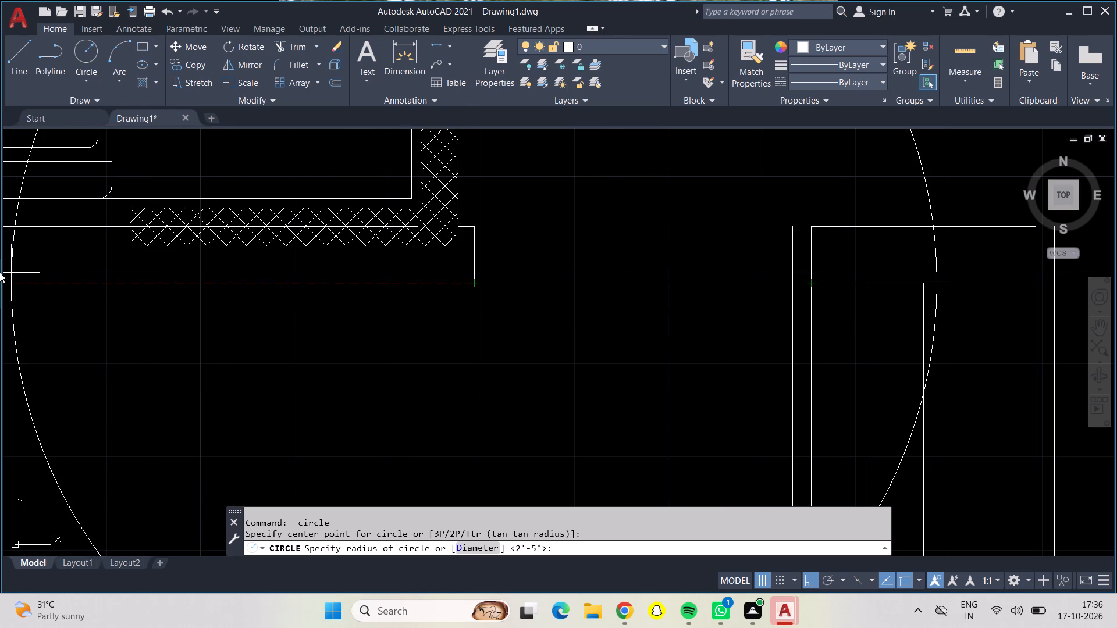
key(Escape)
Draw a door-swing circle at the lower-left room door, centred on the leaf-side jamb corner and reaching the wall end below the kitchen.
click(93, 52)
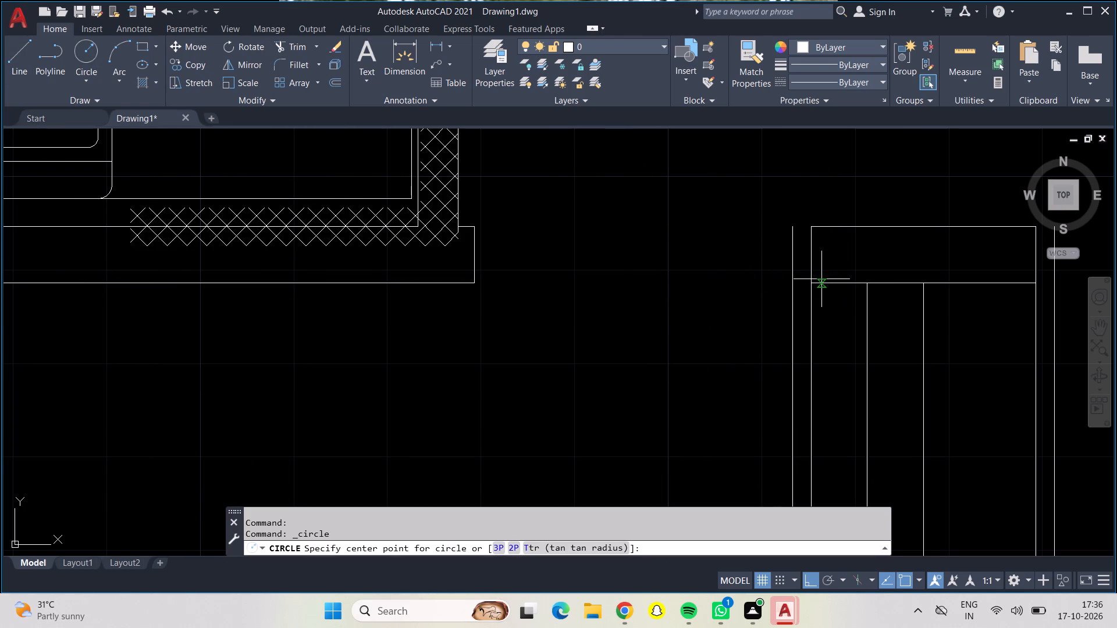
drag(810, 282, 797, 286)
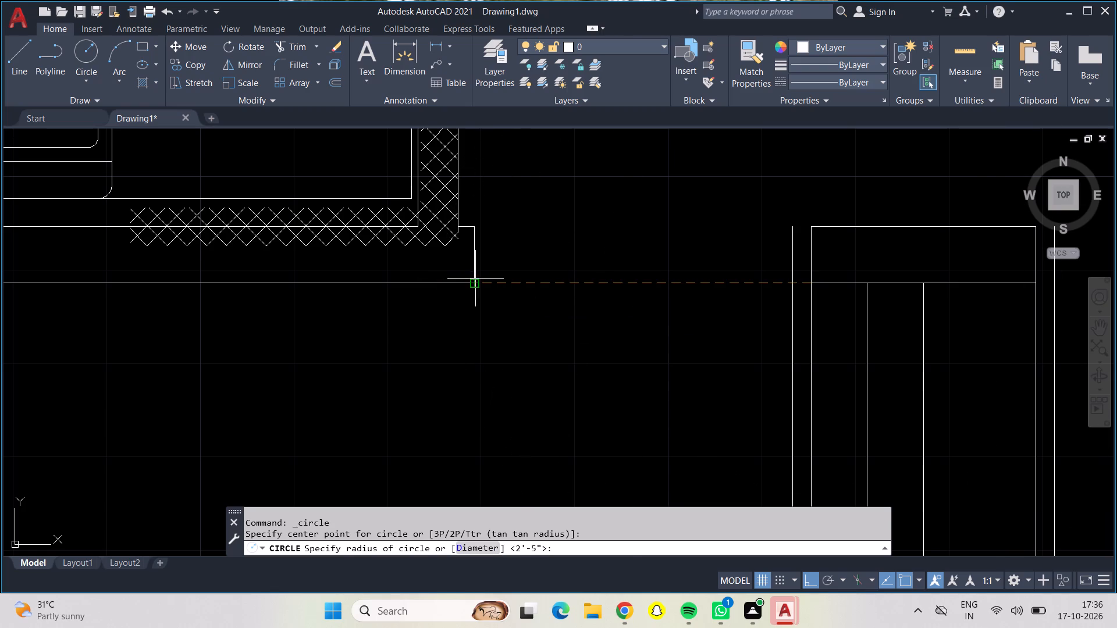
click(478, 281)
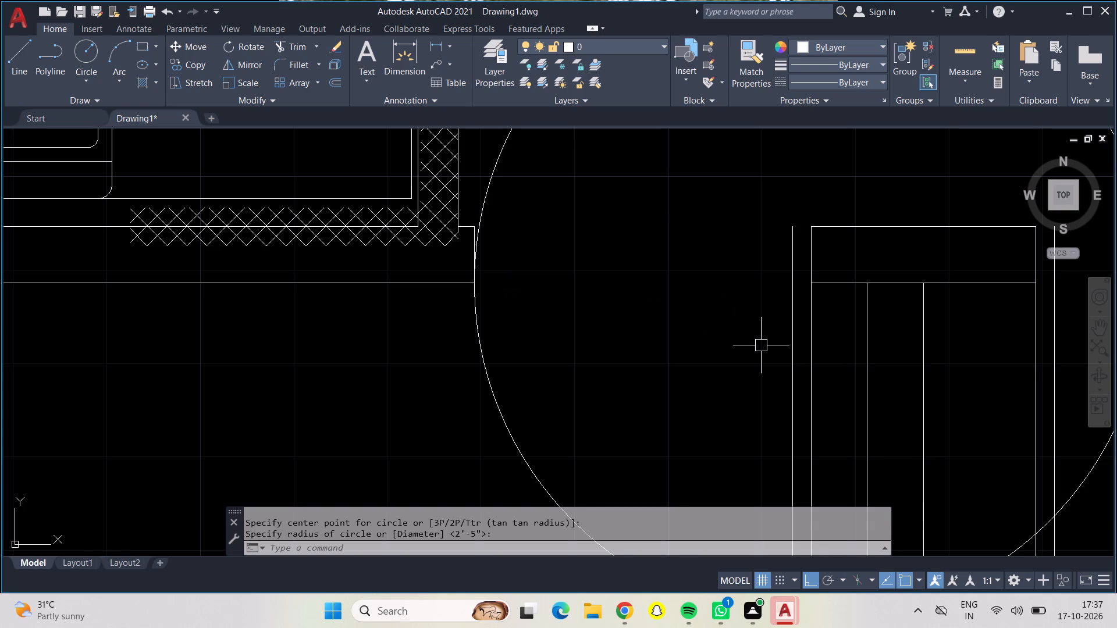
Trim the lower-left door circle to a quarter-circle swing ending at the door leaf, removing the leftover piece between the neighbouring leaf lines.
scroll(671, 258, down, 1)
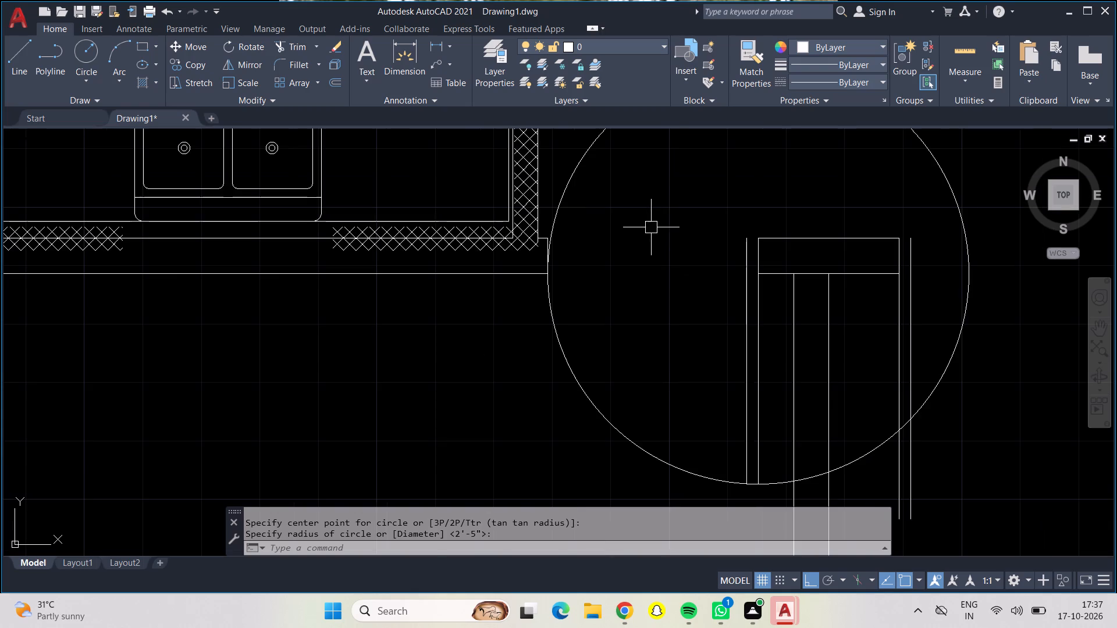
scroll(653, 212, up, 1)
scroll(653, 212, down, 1)
middle_drag(659, 215, 660, 147)
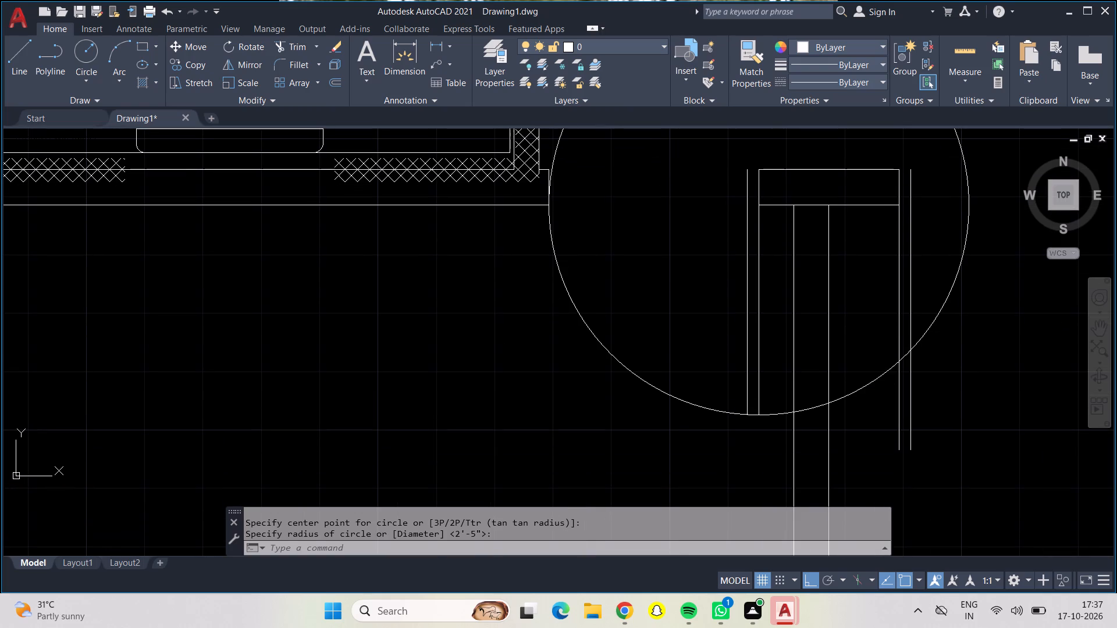
middle_drag(660, 147, 672, 211)
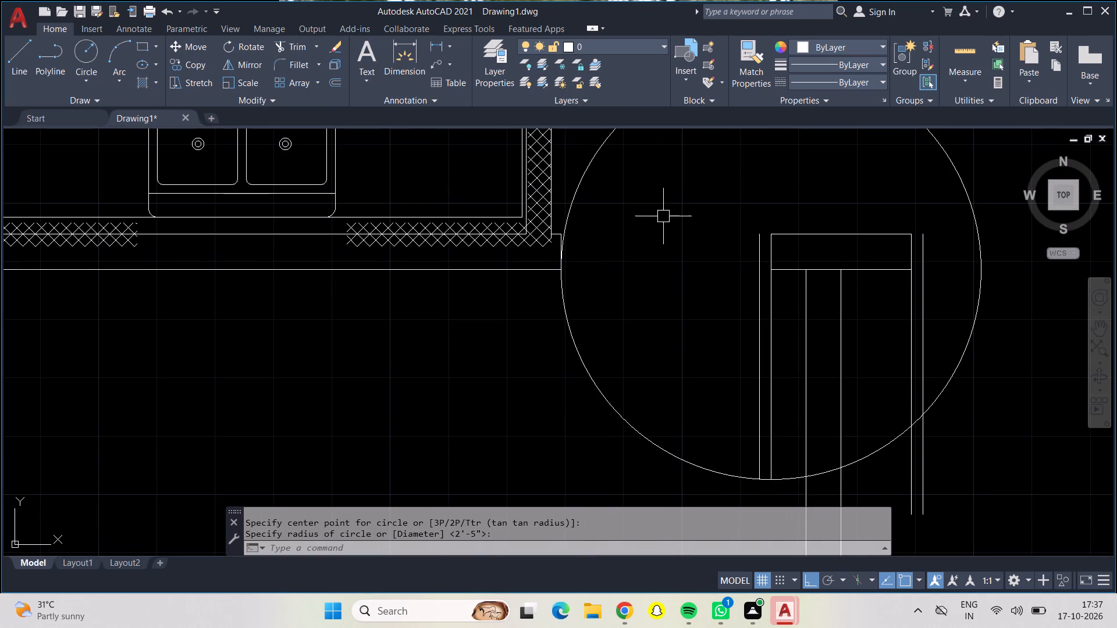
click(289, 39)
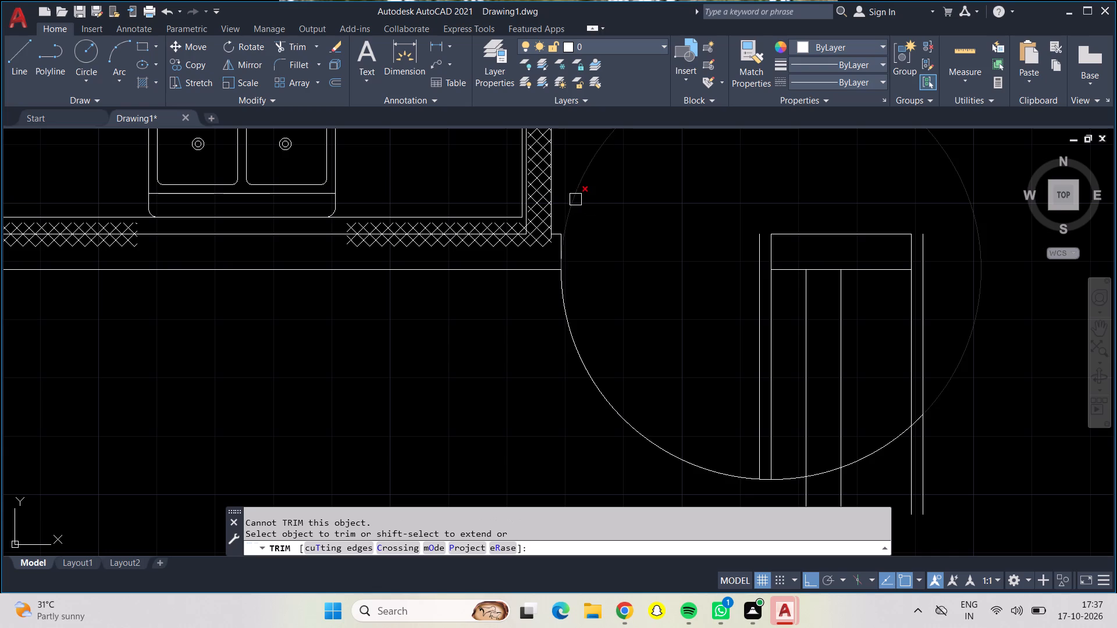
click(575, 199)
middle_drag(855, 336, 852, 336)
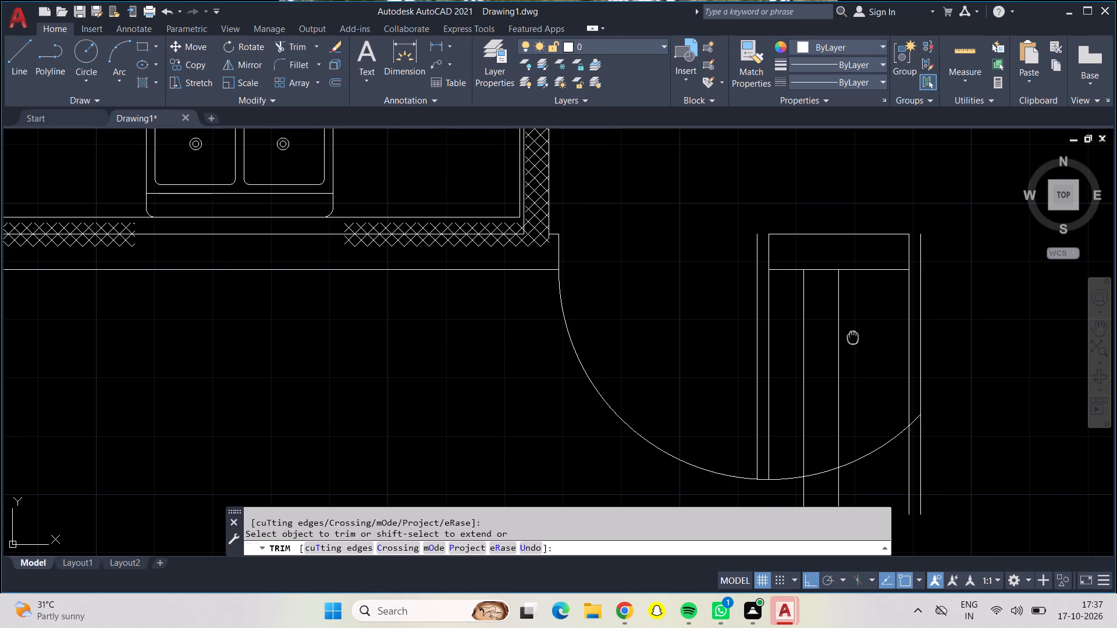
middle_drag(852, 336, 805, 105)
scroll(805, 105, up, 1)
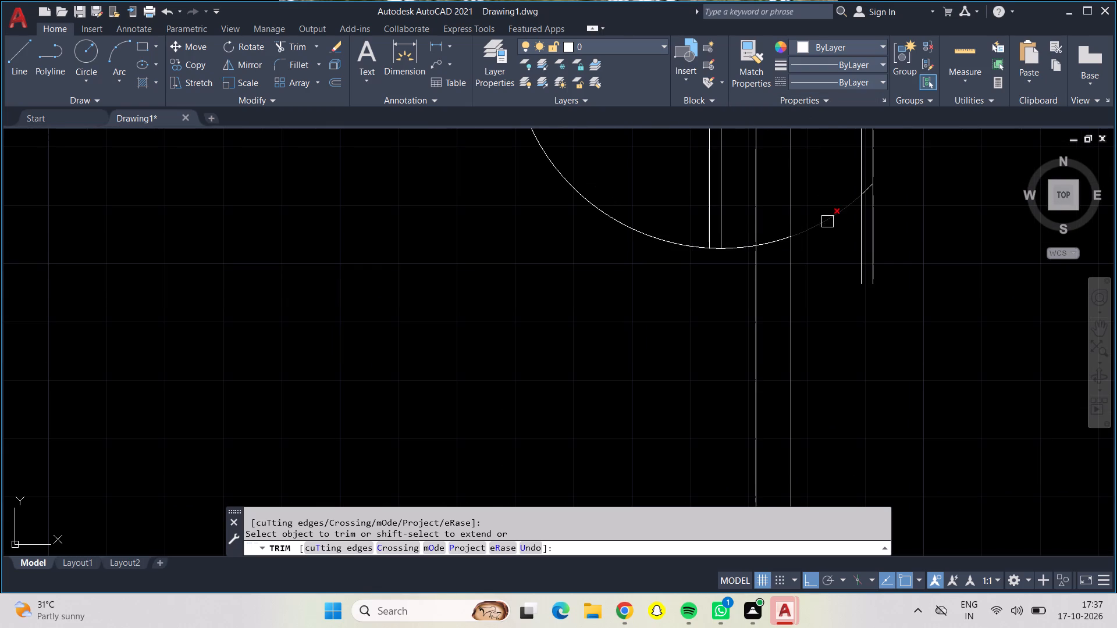
click(827, 222)
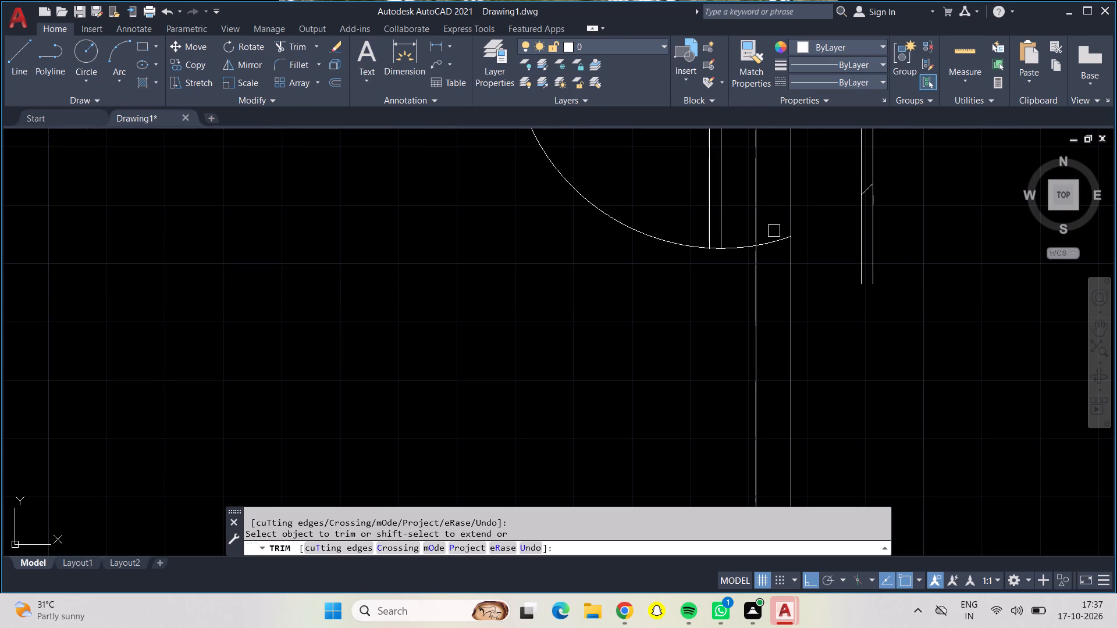
click(775, 241)
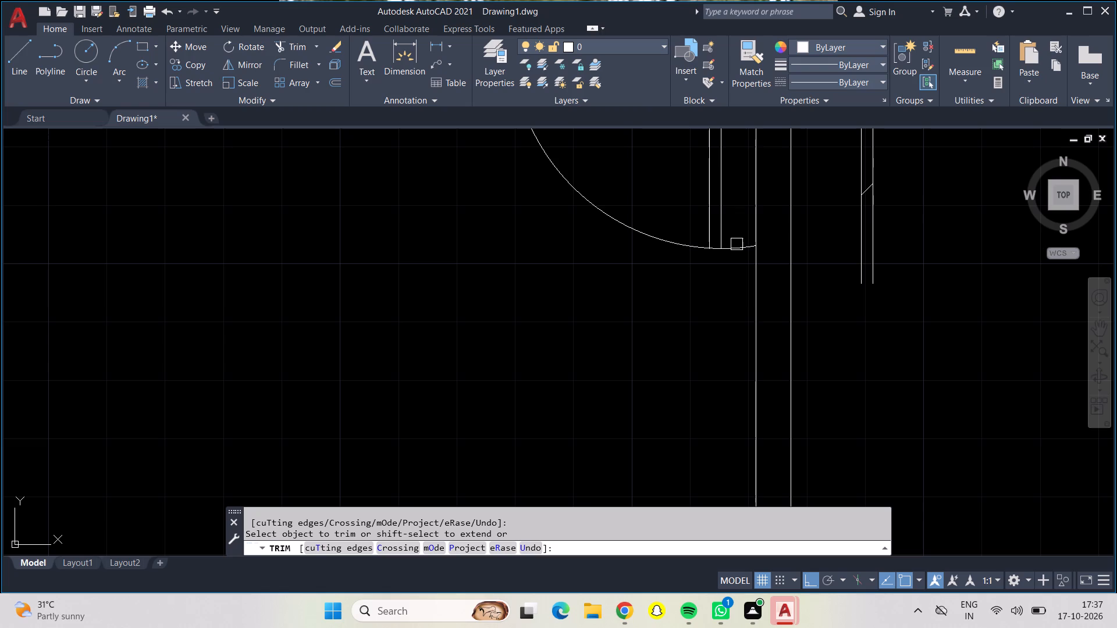
click(740, 247)
scroll(833, 187, down, 1)
scroll(833, 187, up, 3)
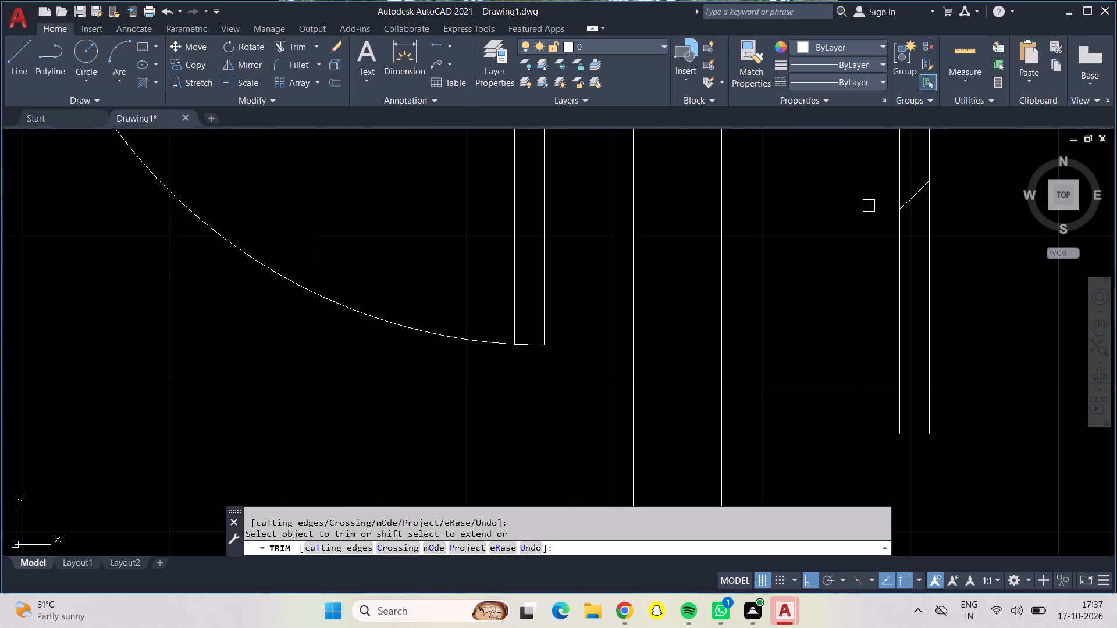
scroll(884, 192, up, 2)
click(949, 209)
scroll(919, 180, down, 1)
scroll(919, 180, up, 1)
scroll(919, 180, down, 3)
scroll(915, 179, up, 1)
scroll(845, 183, down, 1)
scroll(845, 183, up, 1)
scroll(845, 183, down, 1)
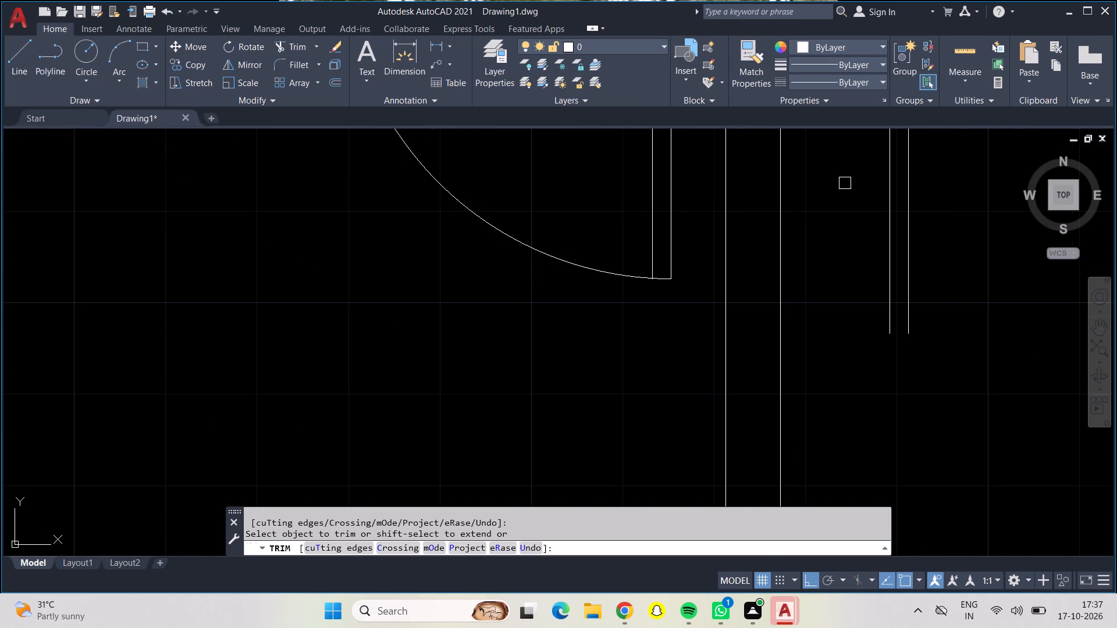
scroll(845, 183, up, 1)
scroll(845, 183, down, 3)
Trim away the lower portions of the upper-left and upper-right room door circles below their wall openings.
middle_drag(845, 183, 696, 420)
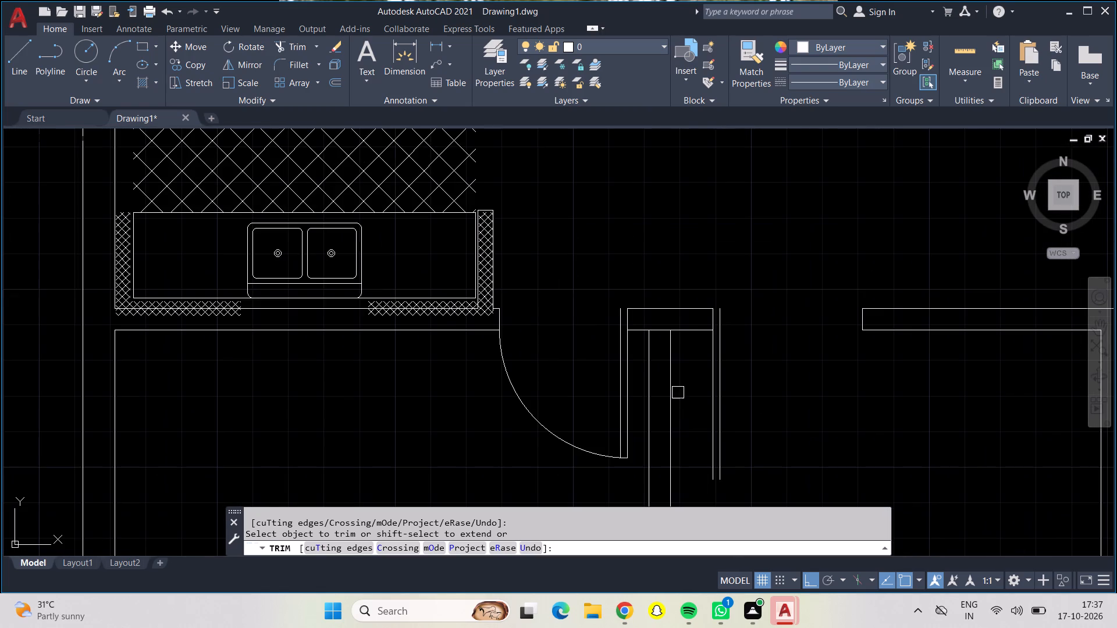
middle_drag(635, 168, 650, 323)
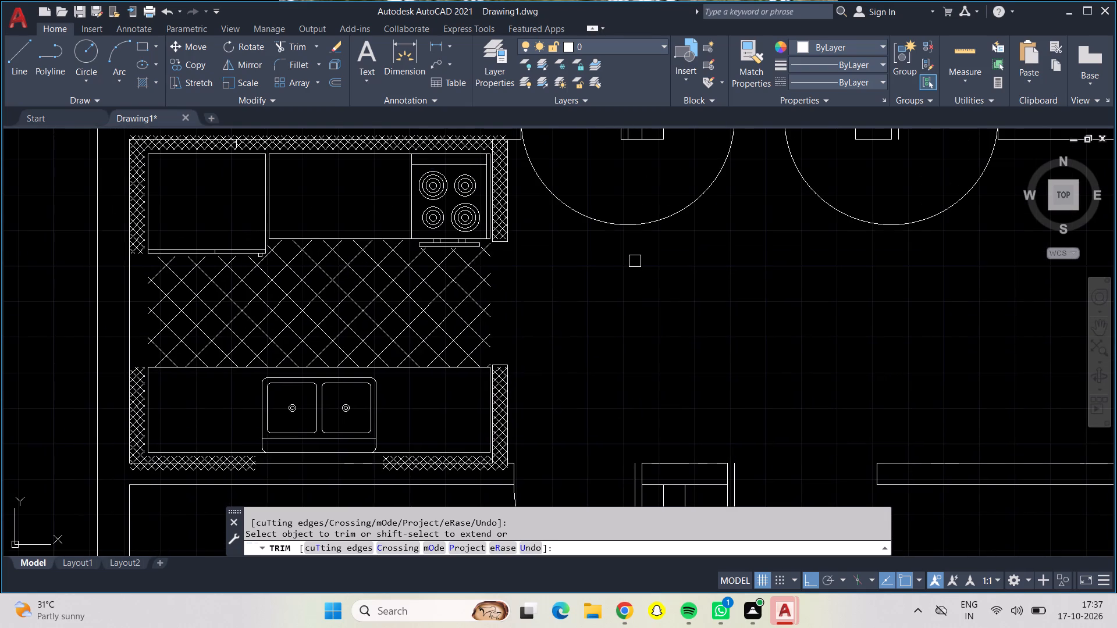
middle_drag(633, 259, 637, 327)
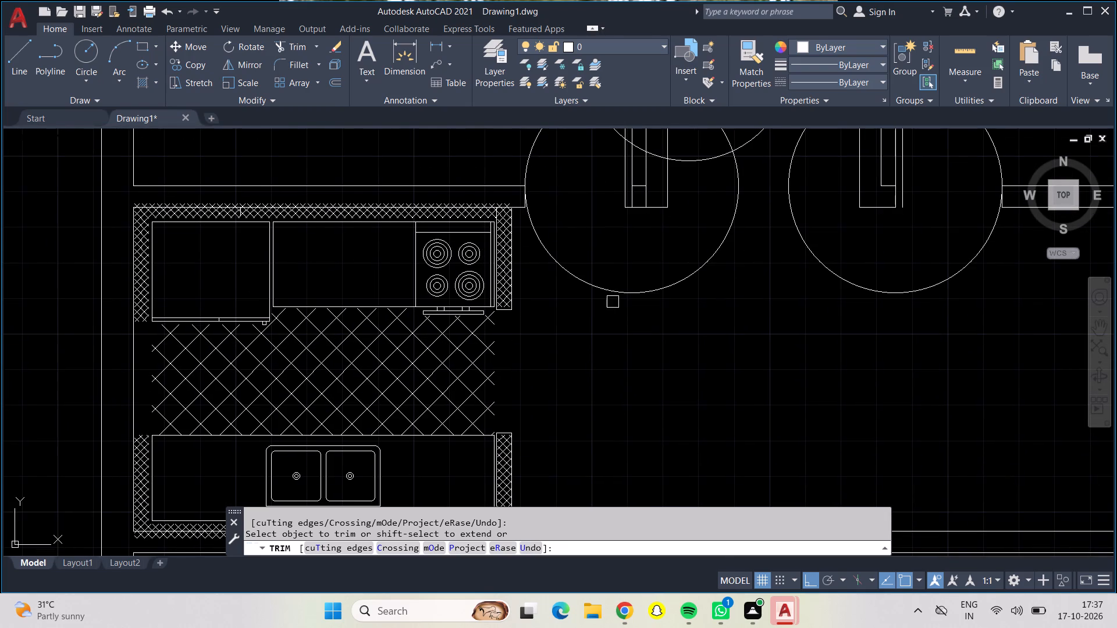
click(611, 294)
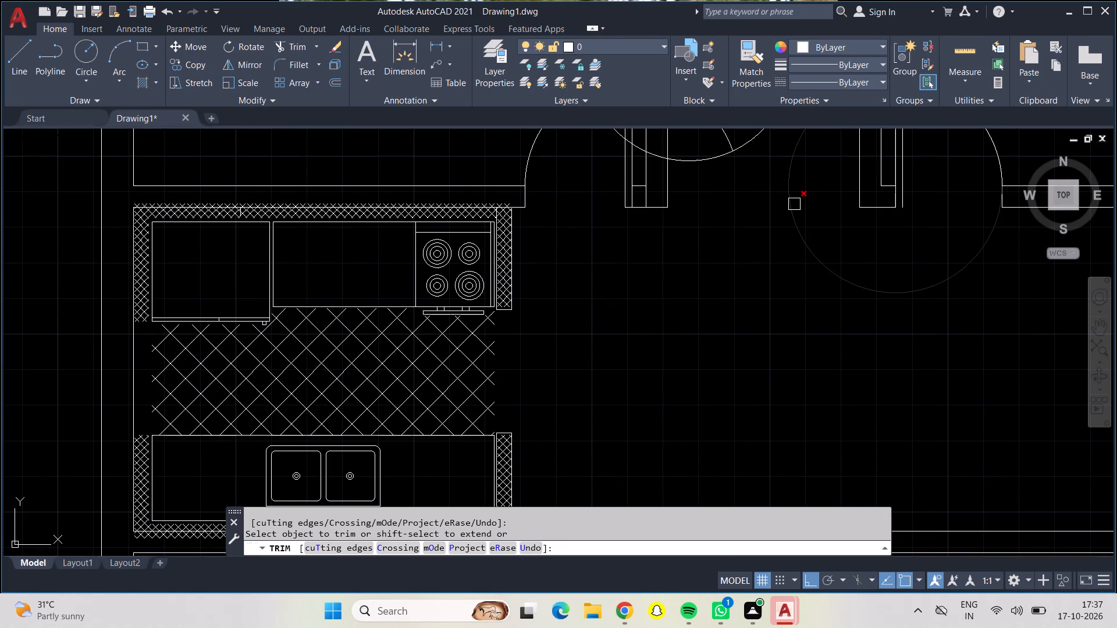
click(794, 204)
Trim the crossing parts of the upper central and upper-left door circles that lie in the passage between the walls.
scroll(788, 204, up, 1)
middle_drag(788, 204, 782, 390)
scroll(782, 390, up, 1)
scroll(720, 304, up, 1)
scroll(720, 304, down, 1)
scroll(716, 300, up, 1)
scroll(716, 300, down, 1)
scroll(716, 300, up, 1)
scroll(710, 296, down, 3)
click(678, 277)
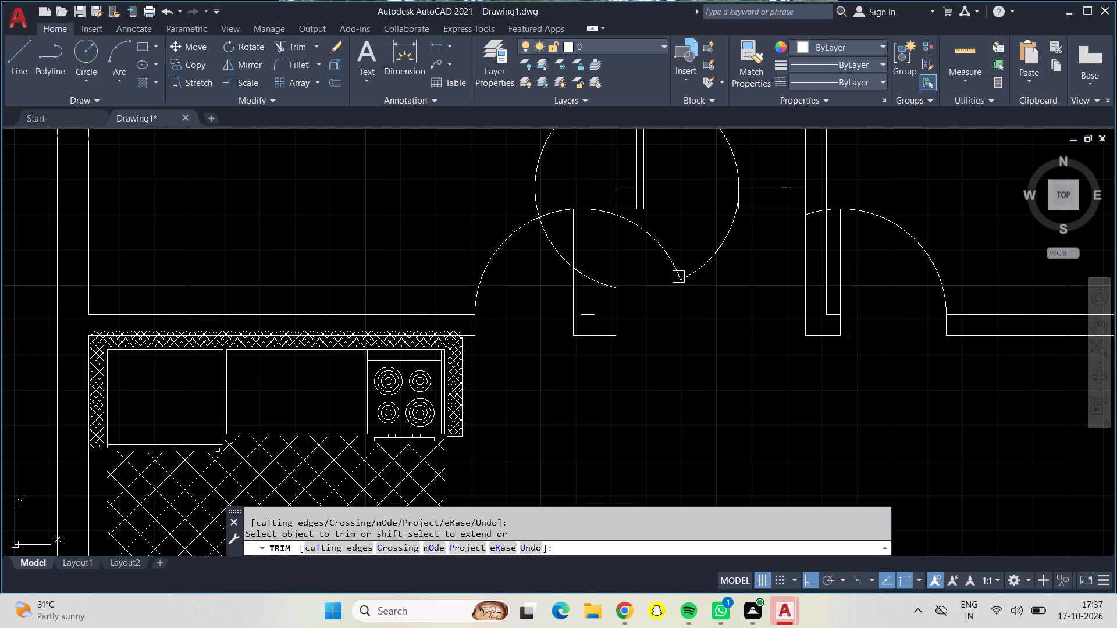
click(678, 277)
triple_click(678, 277)
triple_click(678, 277)
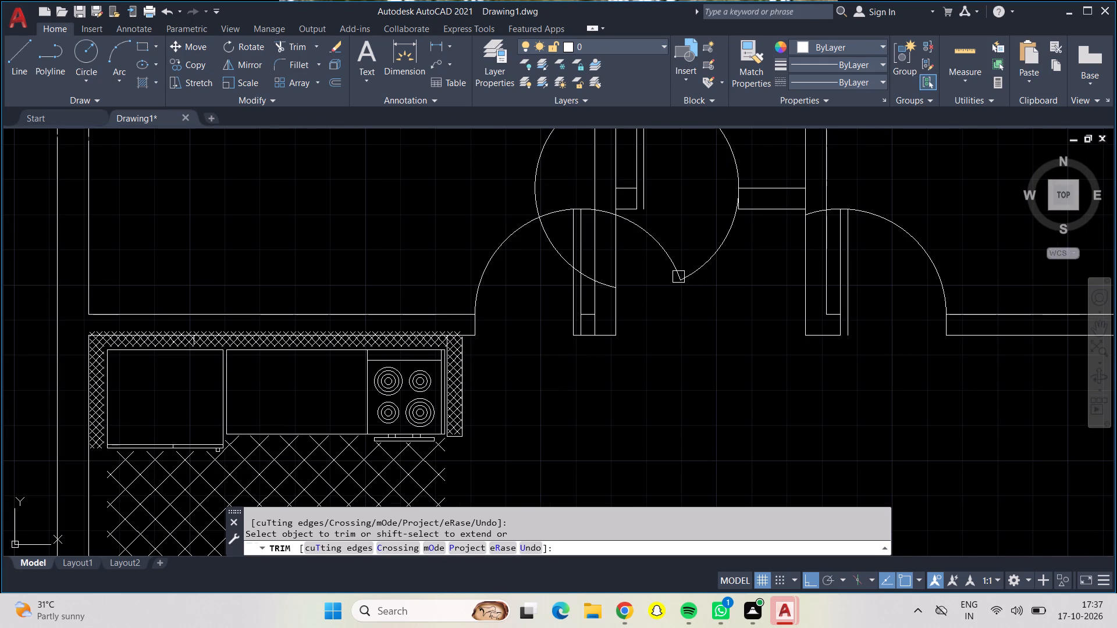
double_click(678, 277)
click(689, 281)
click(677, 276)
Trim the upper central door circle on the wall side, leaving a quarter-circle swing that ends at its door leaf.
click(546, 156)
middle_drag(552, 156, 576, 243)
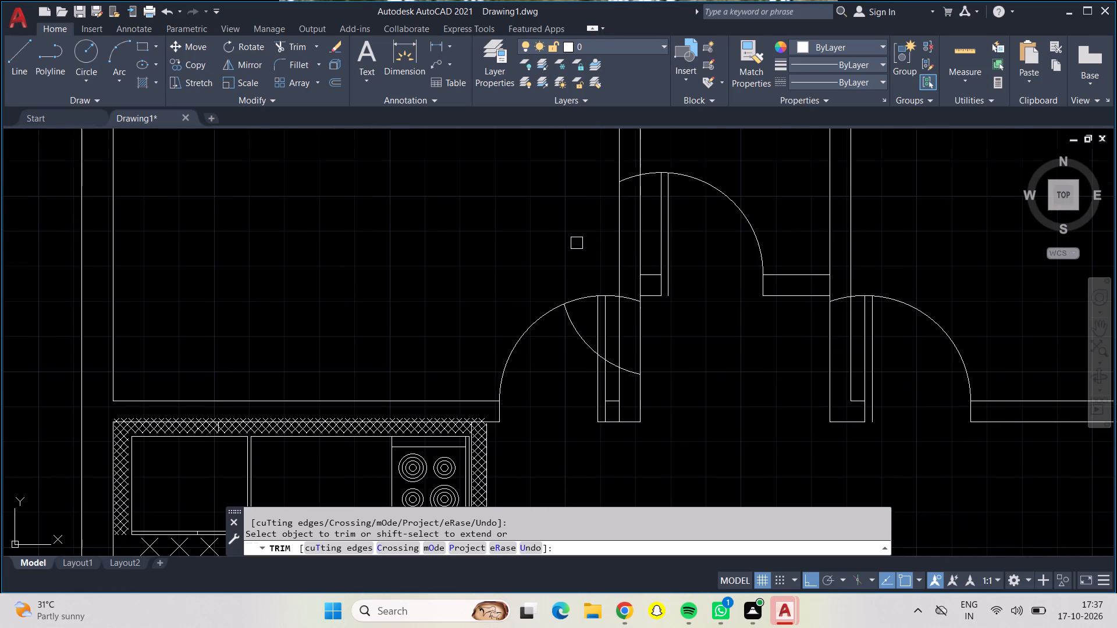
scroll(634, 188, up, 1)
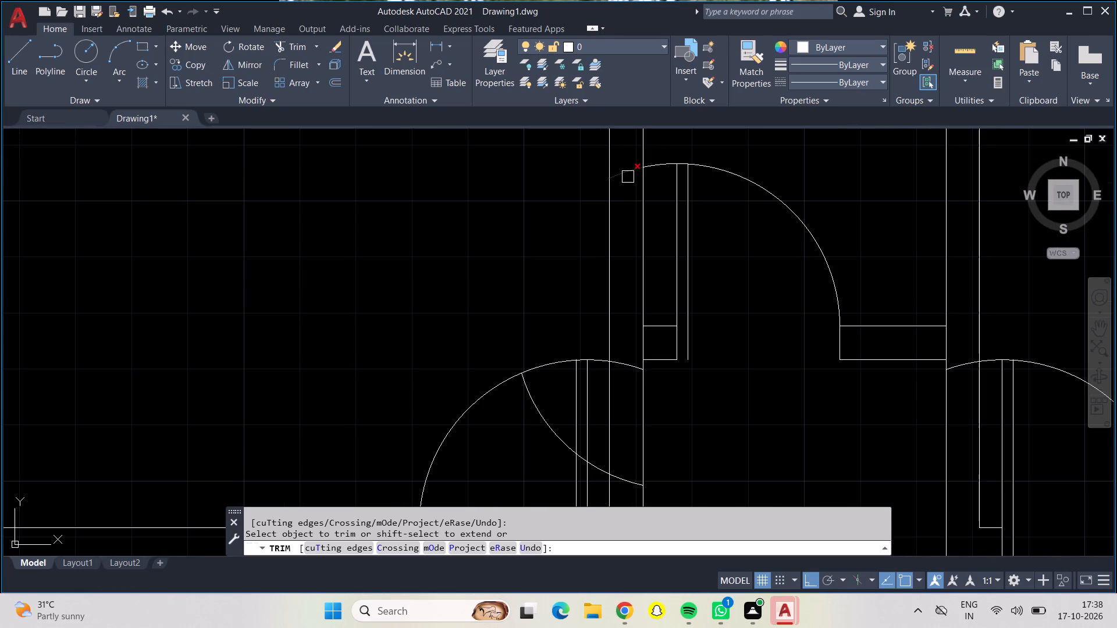
click(628, 177)
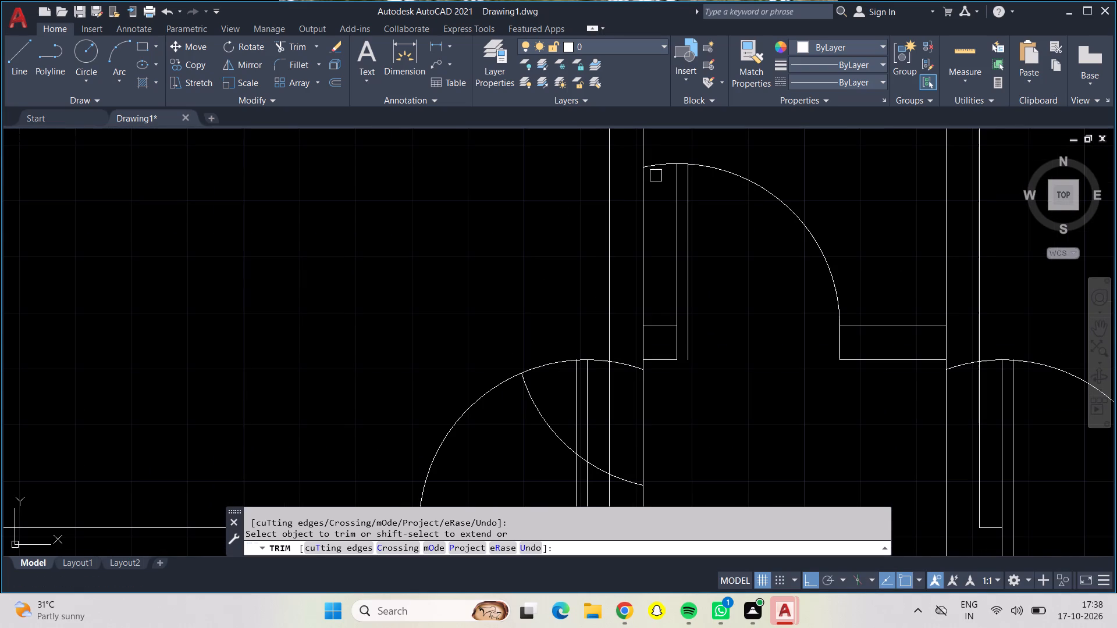
click(656, 167)
Trim away the leftover piece of the central door circle that crosses the upper-left door leaf and adjoining wall.
middle_drag(599, 235, 602, 172)
middle_drag(602, 166, 606, 110)
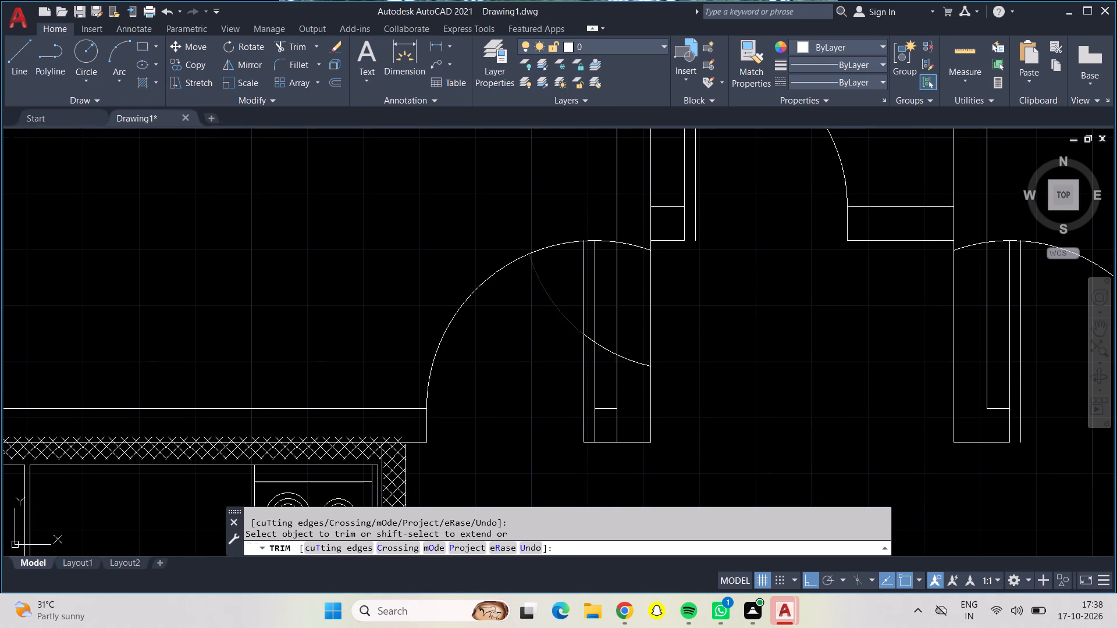
click(538, 275)
scroll(593, 342, up, 1)
scroll(593, 341, down, 1)
scroll(593, 341, up, 1)
scroll(592, 333, down, 1)
scroll(592, 333, up, 1)
scroll(592, 333, down, 1)
scroll(592, 334, up, 1)
scroll(592, 334, down, 1)
scroll(592, 334, up, 1)
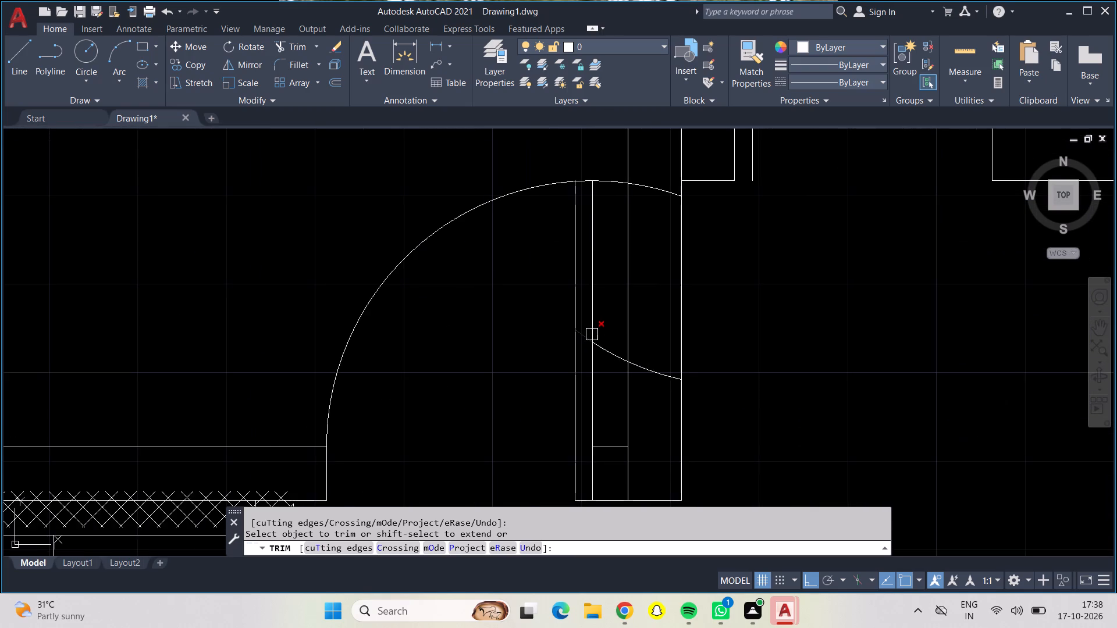
scroll(593, 360, down, 1)
scroll(593, 360, up, 1)
scroll(593, 360, down, 1)
scroll(593, 361, up, 1)
scroll(590, 361, down, 1)
scroll(586, 361, up, 3)
click(583, 302)
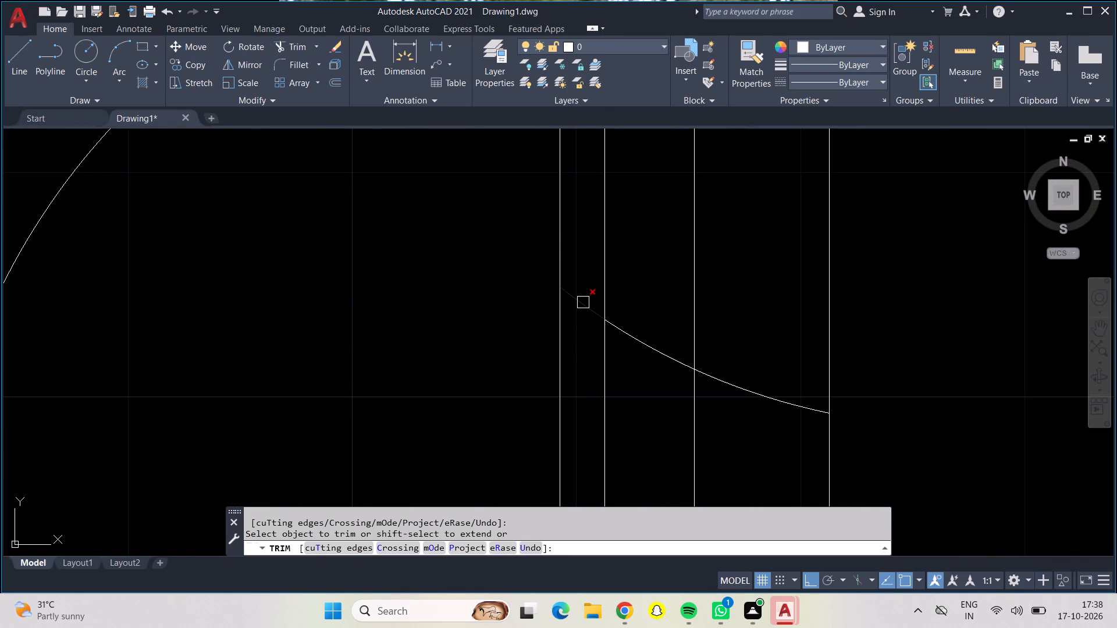
click(658, 356)
click(746, 390)
Trim the upper-left door swing back to its leaf, removing the arc pieces that cross the adjoining wall.
scroll(604, 274, up, 1)
scroll(604, 274, down, 5)
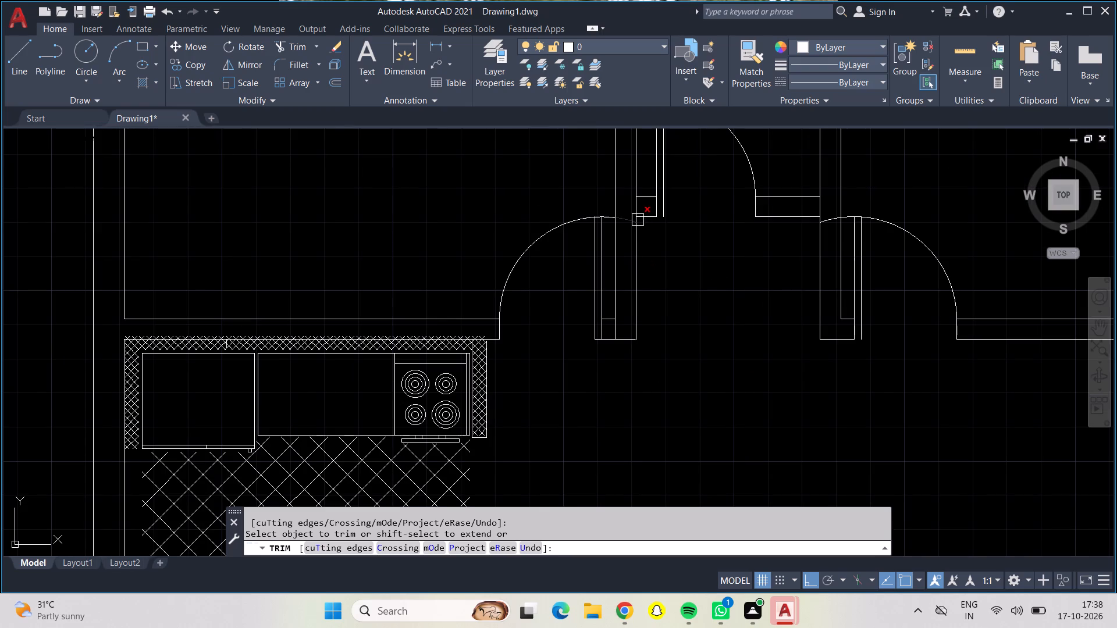
scroll(638, 220, down, 1)
scroll(638, 220, up, 4)
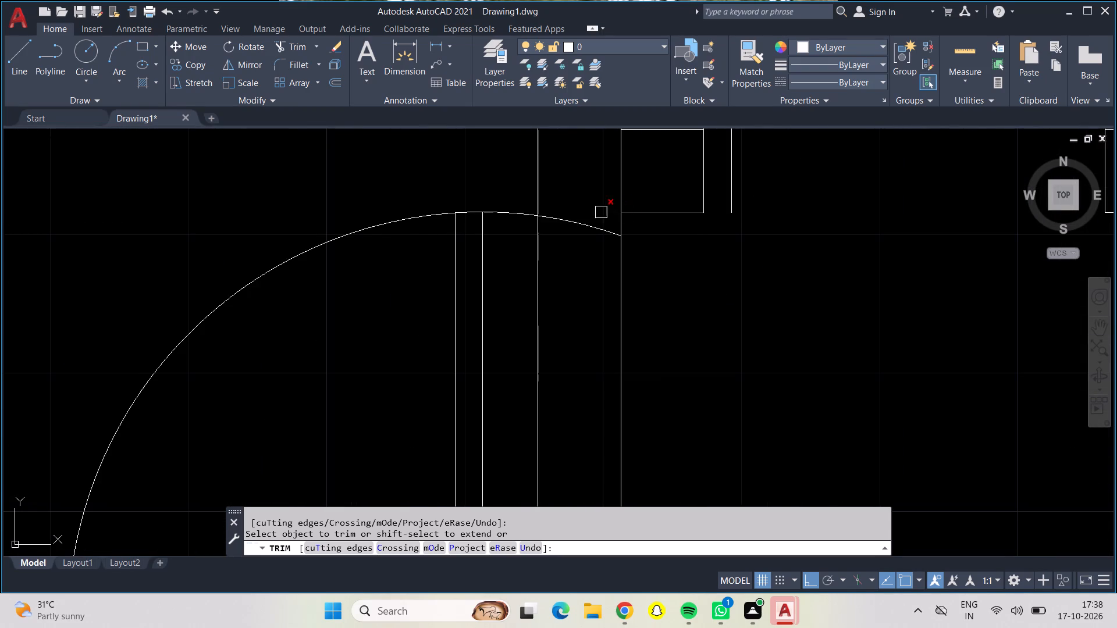
click(581, 226)
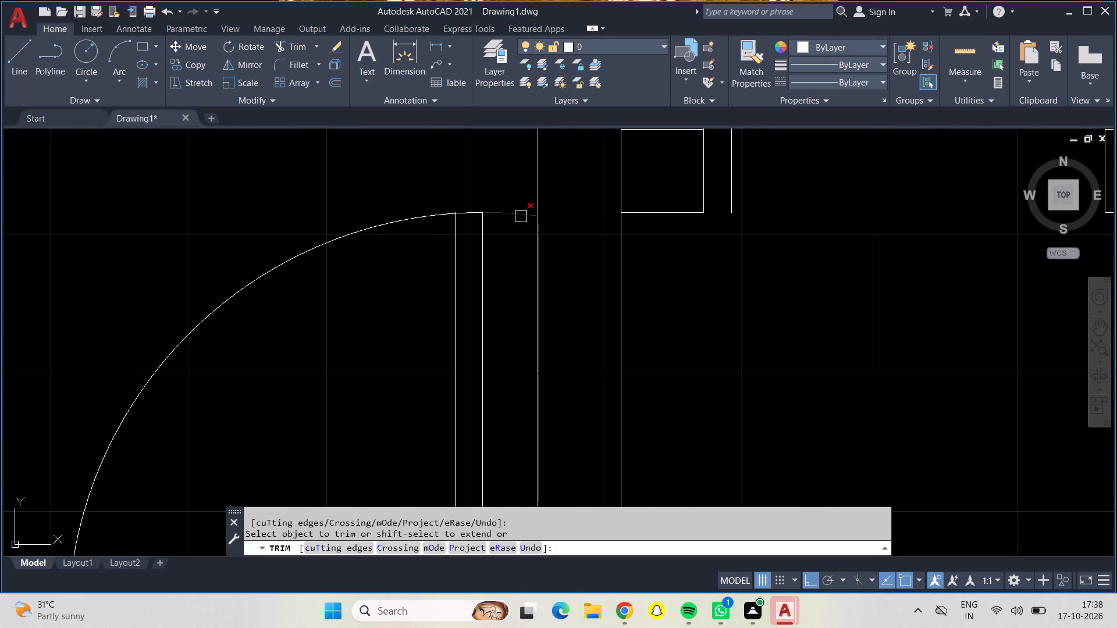
click(521, 216)
Trim the upper-right door swing back to its leaf, removing the arc pieces that cross the adjoining wall.
scroll(573, 233, down, 3)
scroll(784, 247, up, 2)
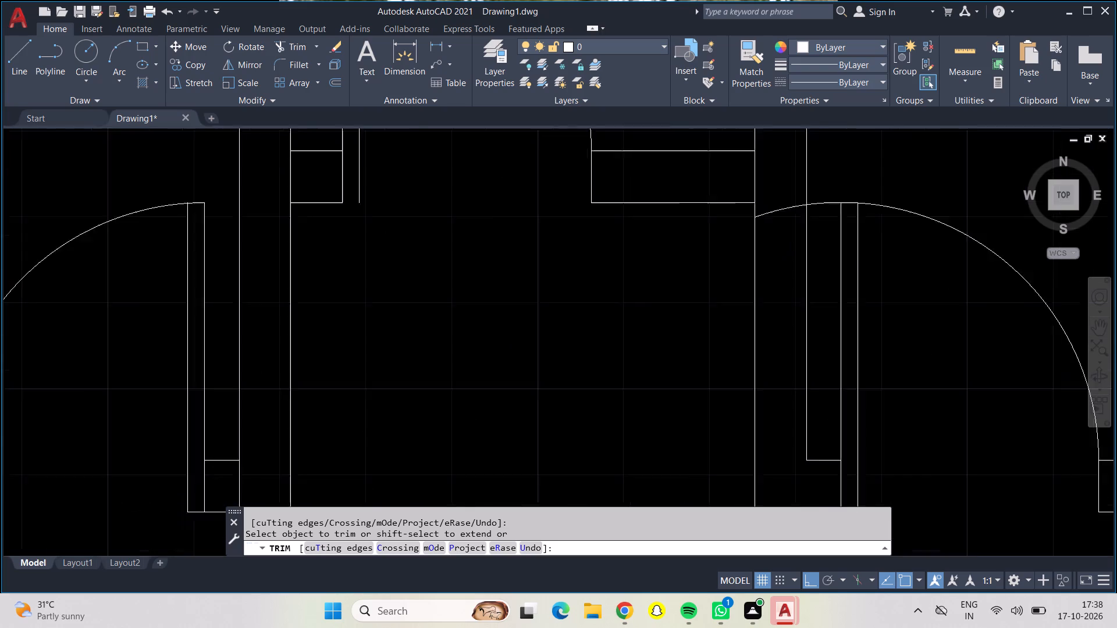
scroll(784, 247, up, 2)
click(770, 148)
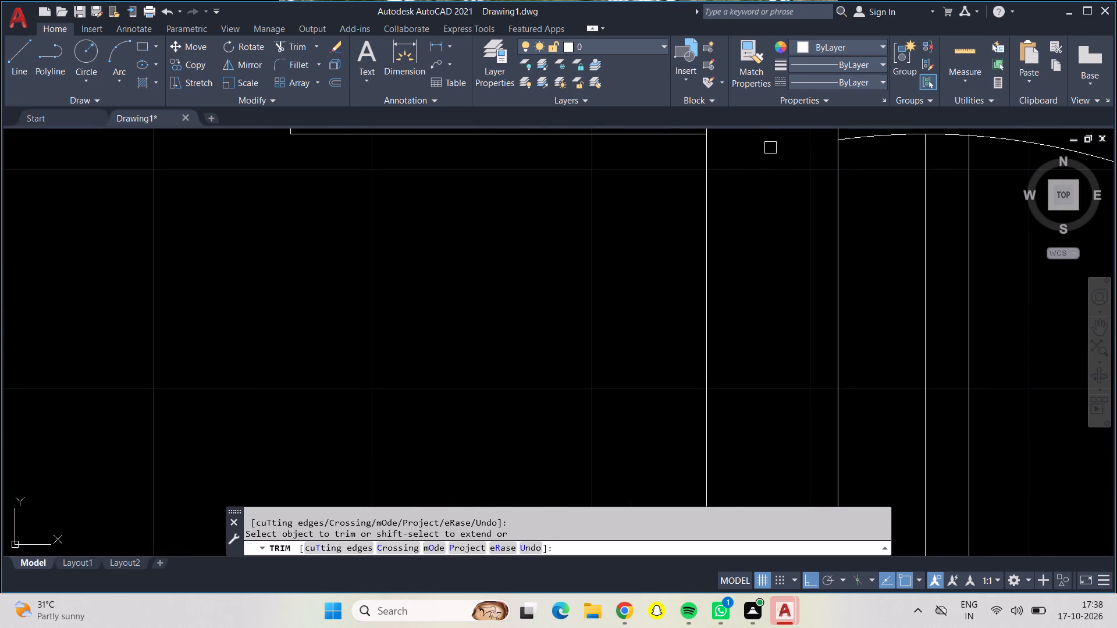
click(872, 135)
Examine the door swings and remaining openings across the plan, alongside the neighbouring reference plan.
scroll(818, 141, down, 3)
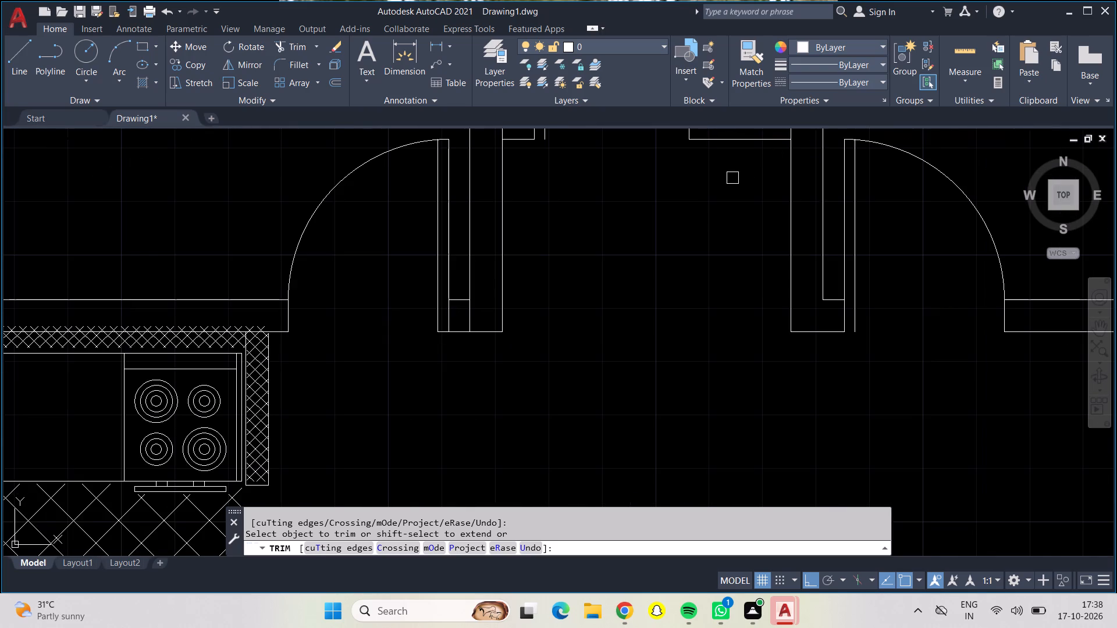
scroll(731, 178, down, 4)
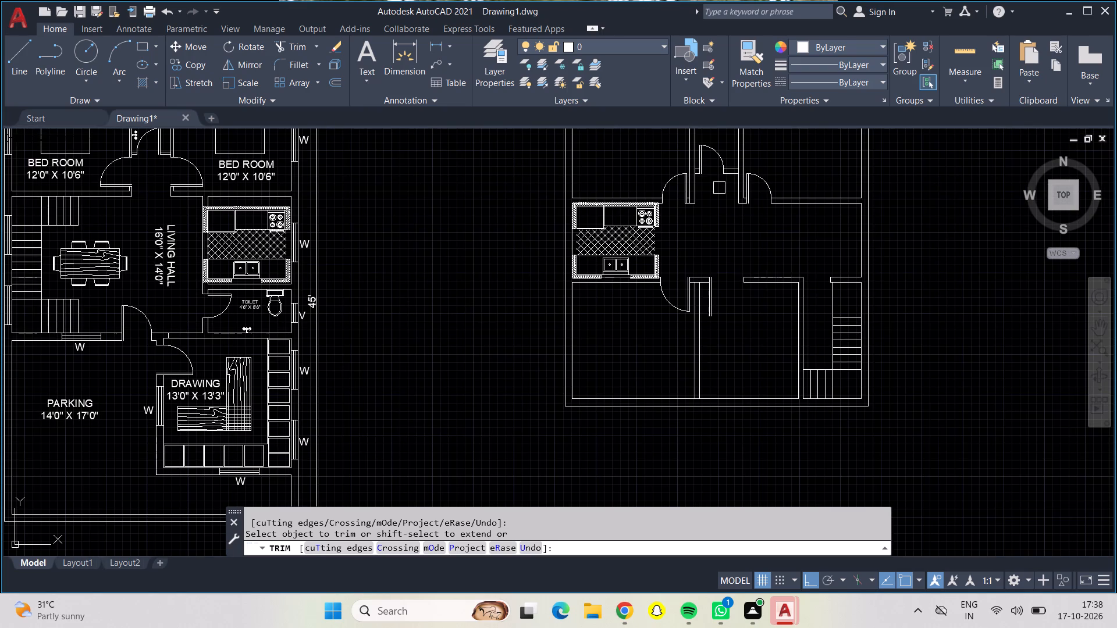
middle_drag(719, 188, 698, 161)
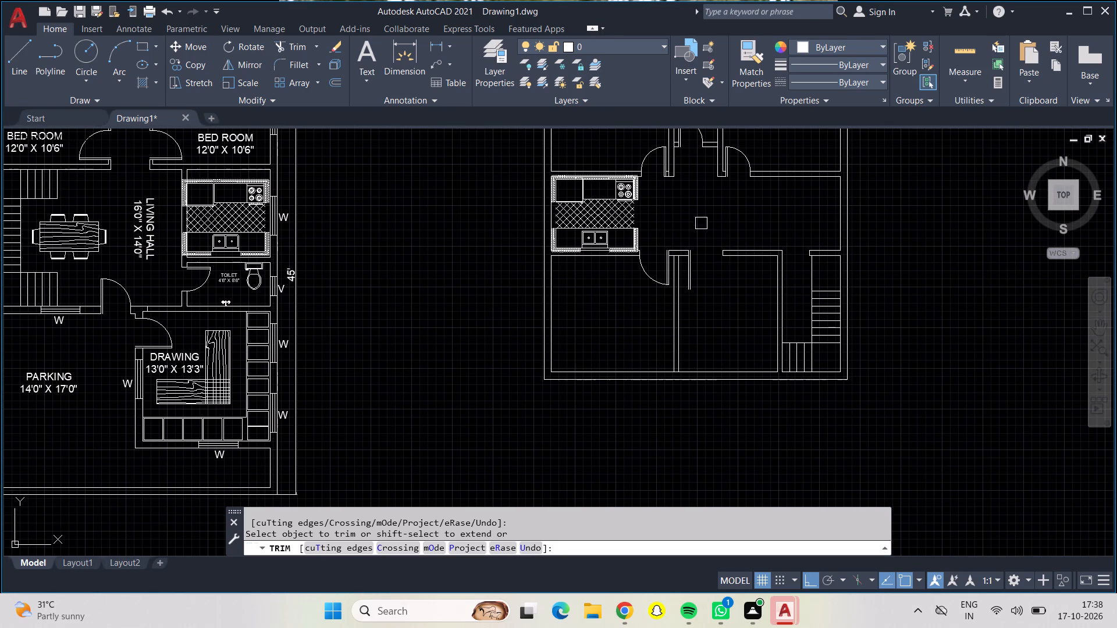
middle_drag(728, 291, 724, 290)
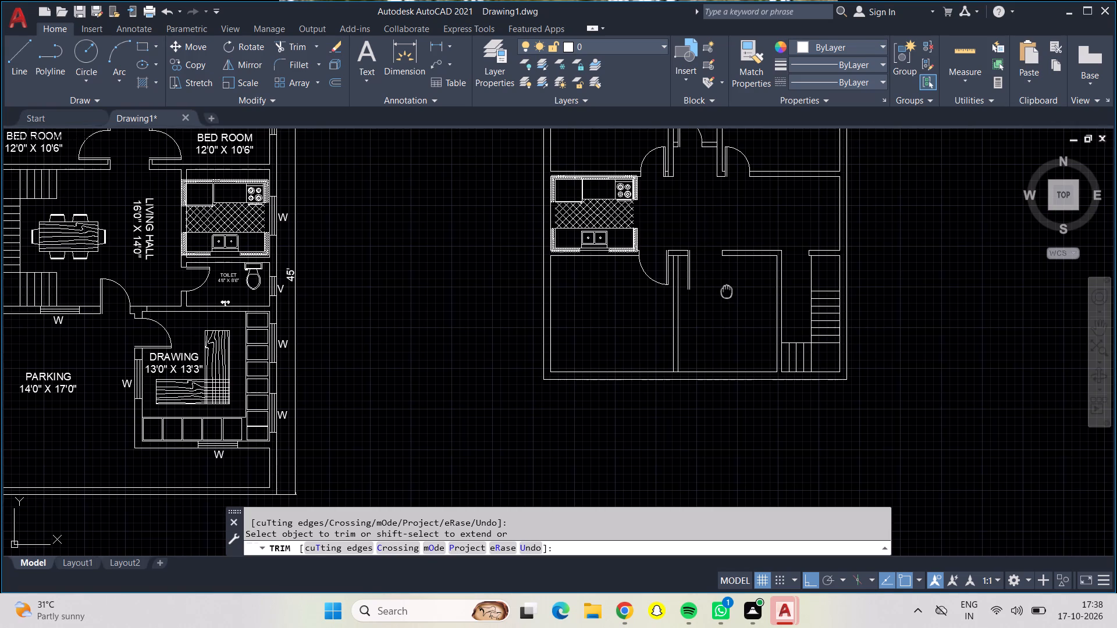
middle_drag(724, 290, 724, 327)
scroll(724, 327, up, 1)
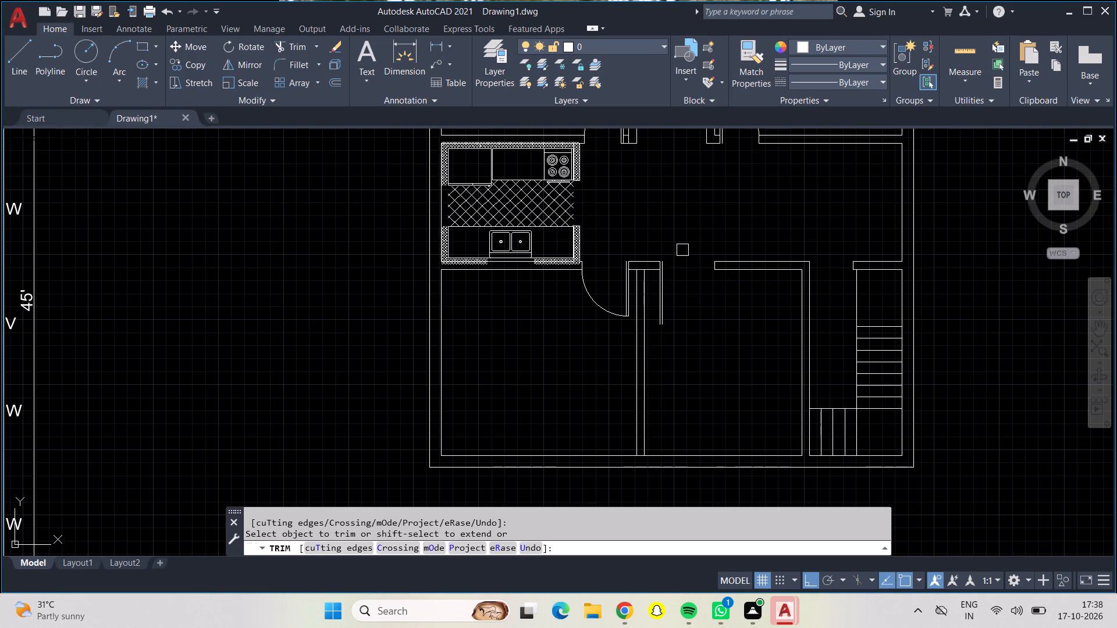
middle_drag(679, 242, 692, 290)
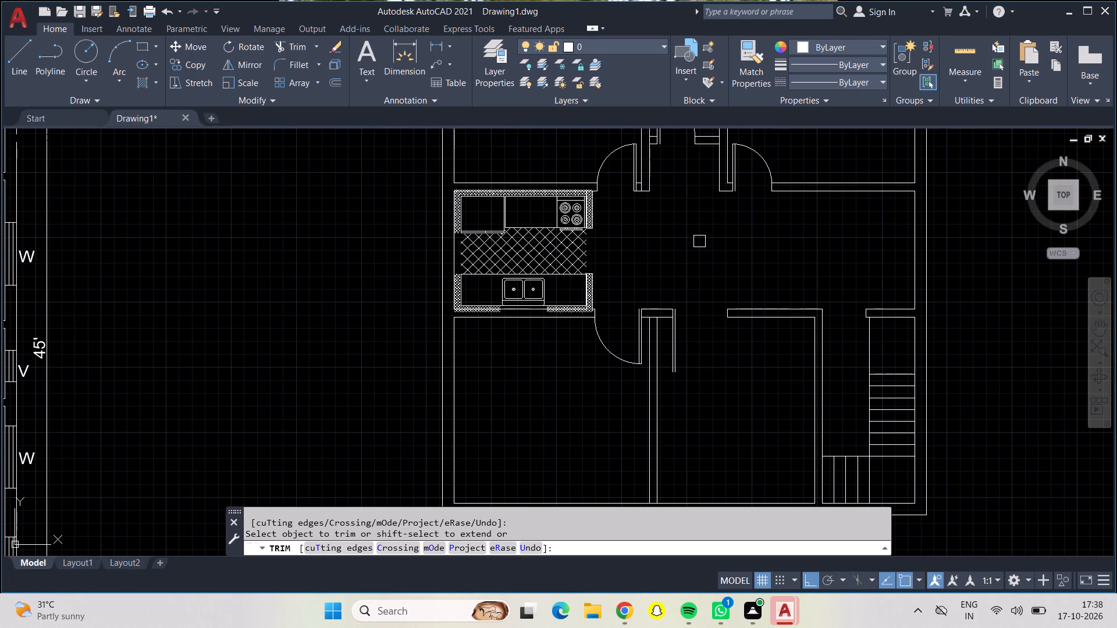
scroll(708, 242, down, 1)
middle_drag(714, 249, 652, 232)
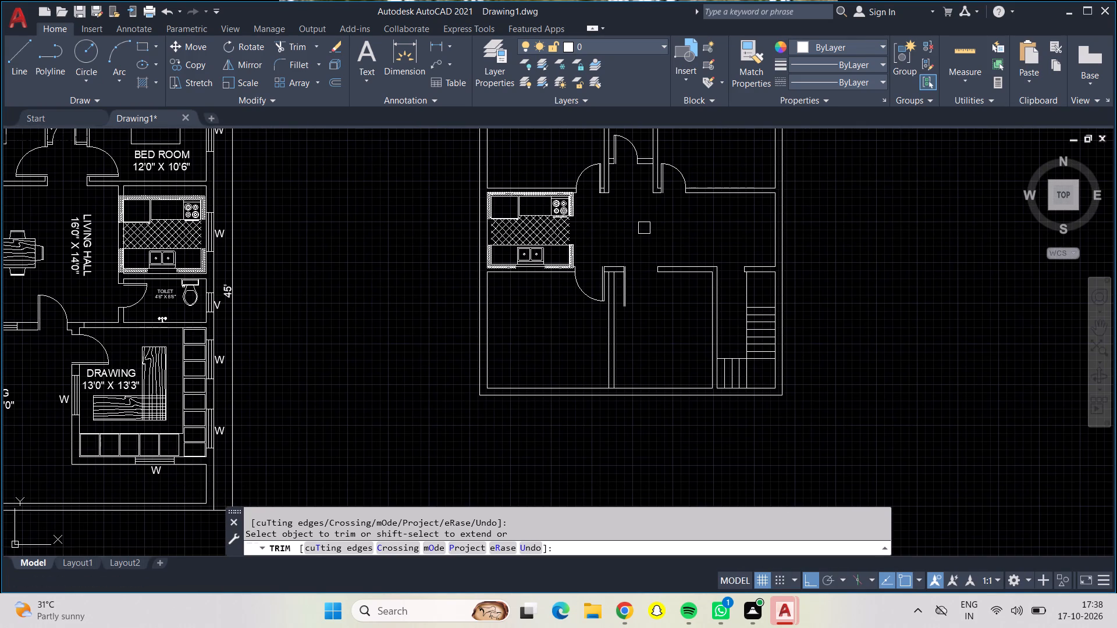
middle_drag(699, 233, 649, 215)
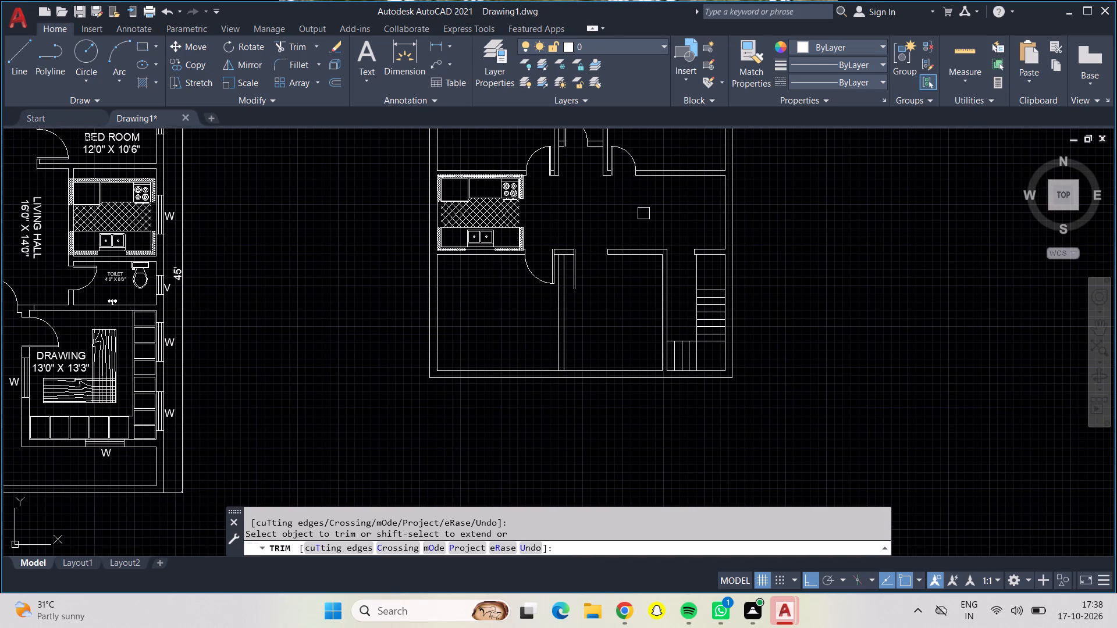
middle_drag(642, 204, 642, 218)
scroll(642, 218, up, 1)
middle_drag(639, 216, 650, 237)
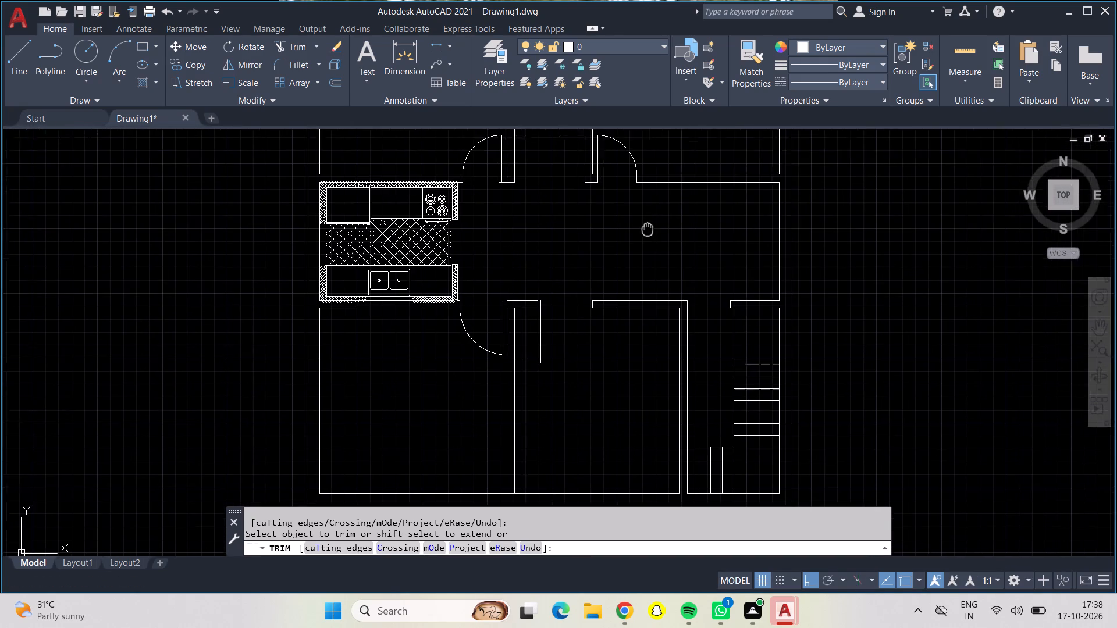
middle_drag(650, 237, 708, 333)
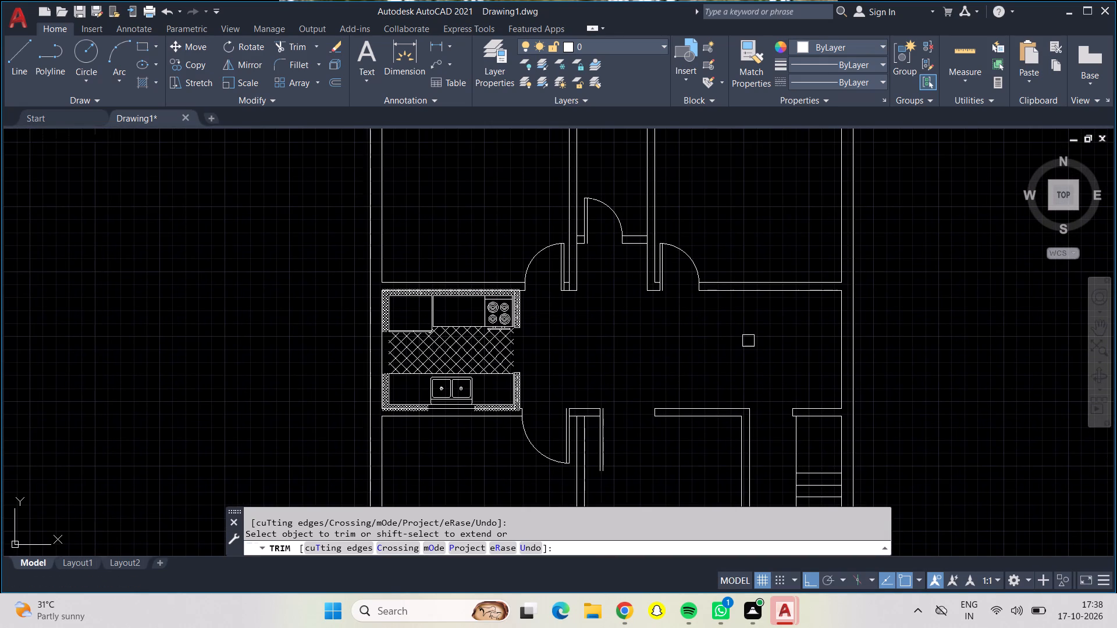
scroll(813, 243, down, 1)
scroll(721, 184, up, 1)
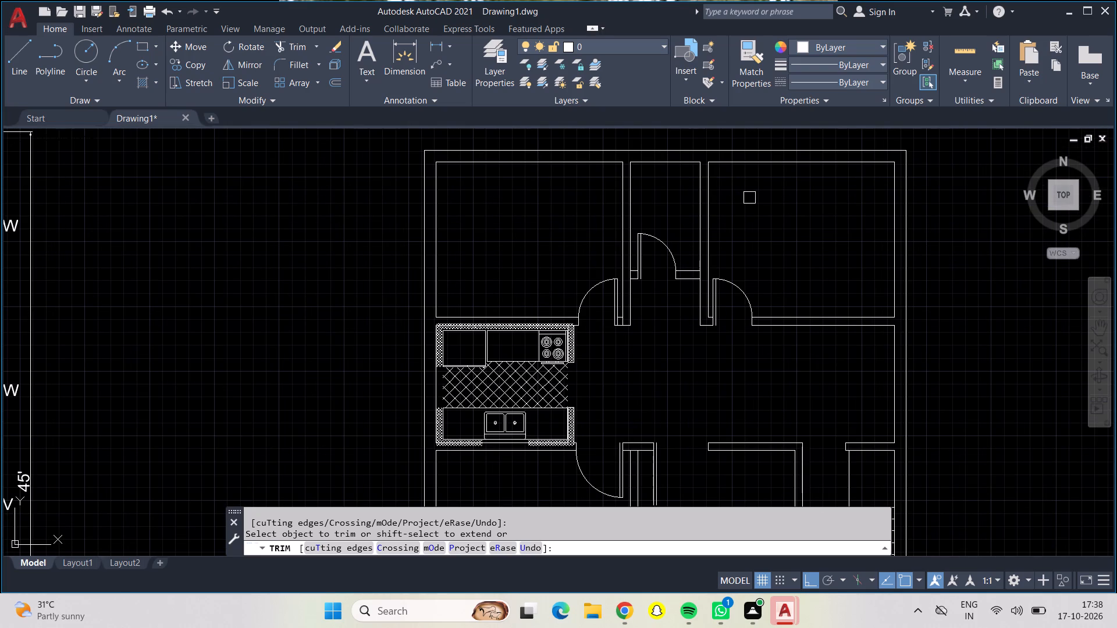
key(Escape)
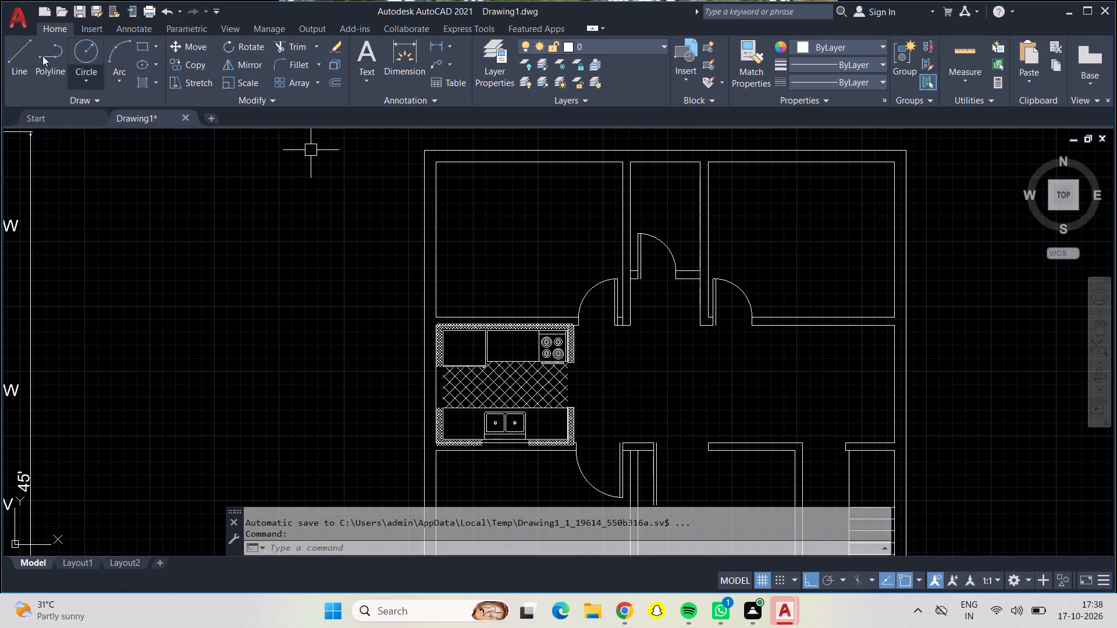
Draw a closed upright rectangle of lines, 4' long and 9" wide, outside the plan's right exterior wall.
click(17, 45)
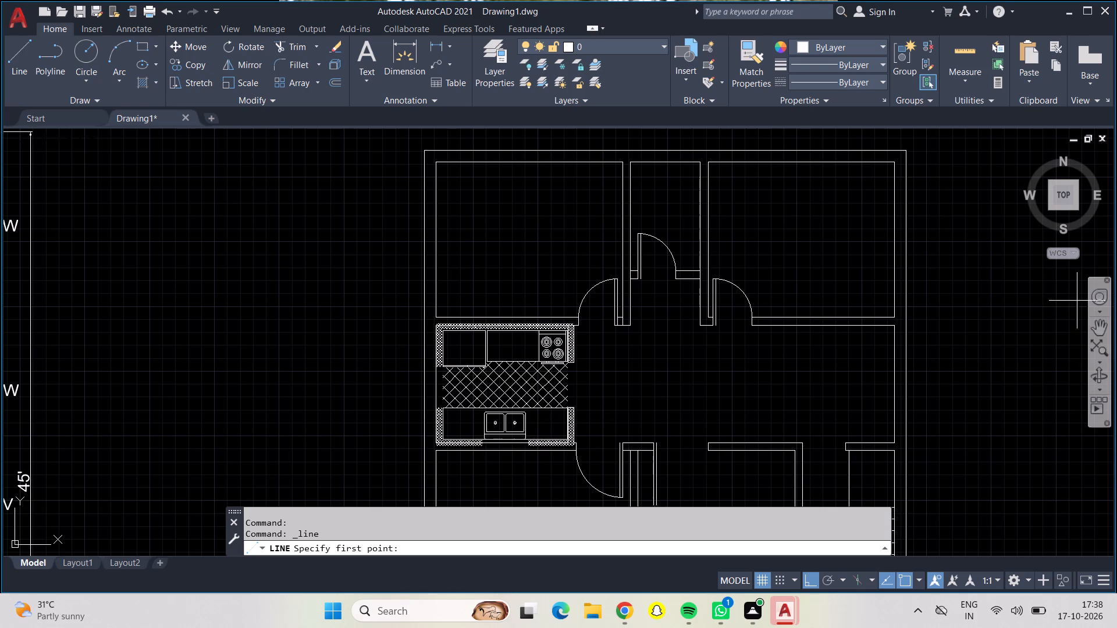
middle_click(1077, 301)
middle_drag(940, 252, 917, 244)
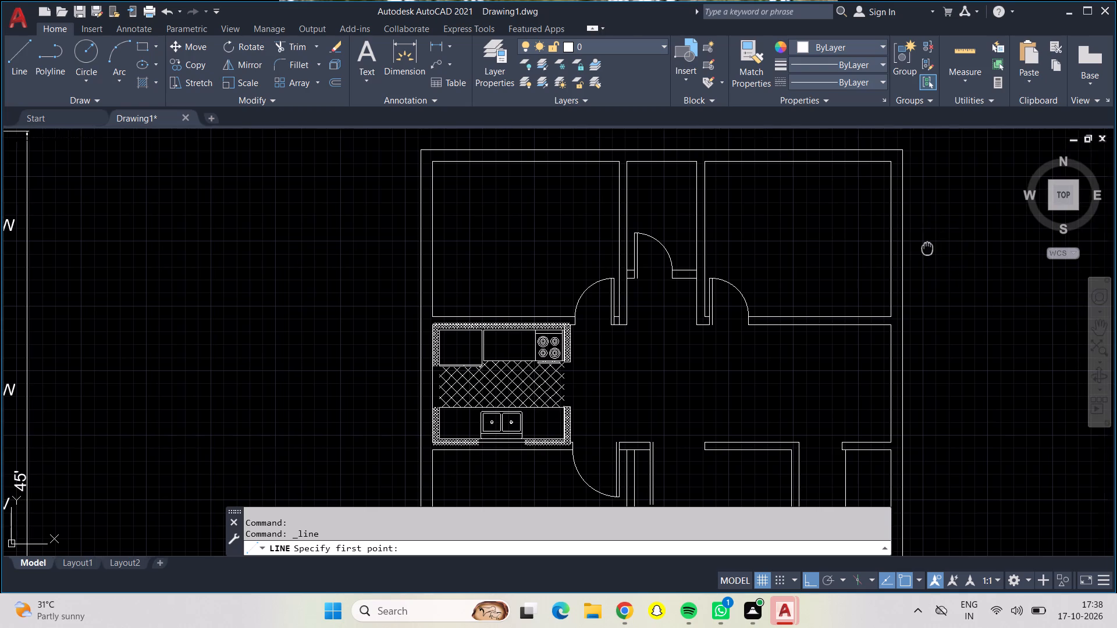
middle_drag(917, 244, 786, 215)
scroll(789, 215, up, 1)
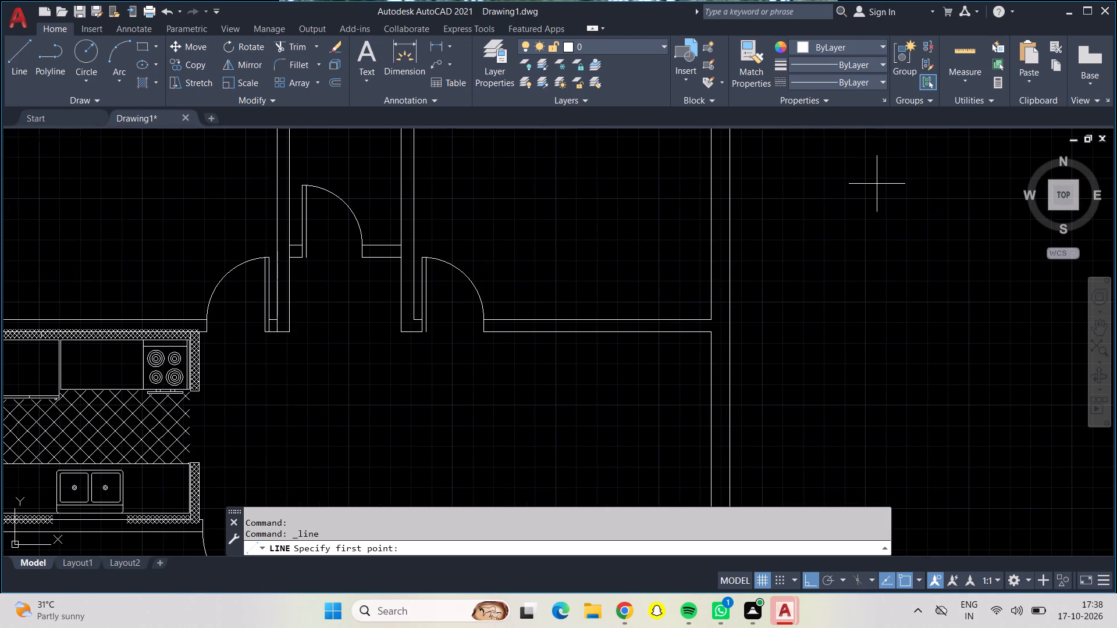
click(865, 200)
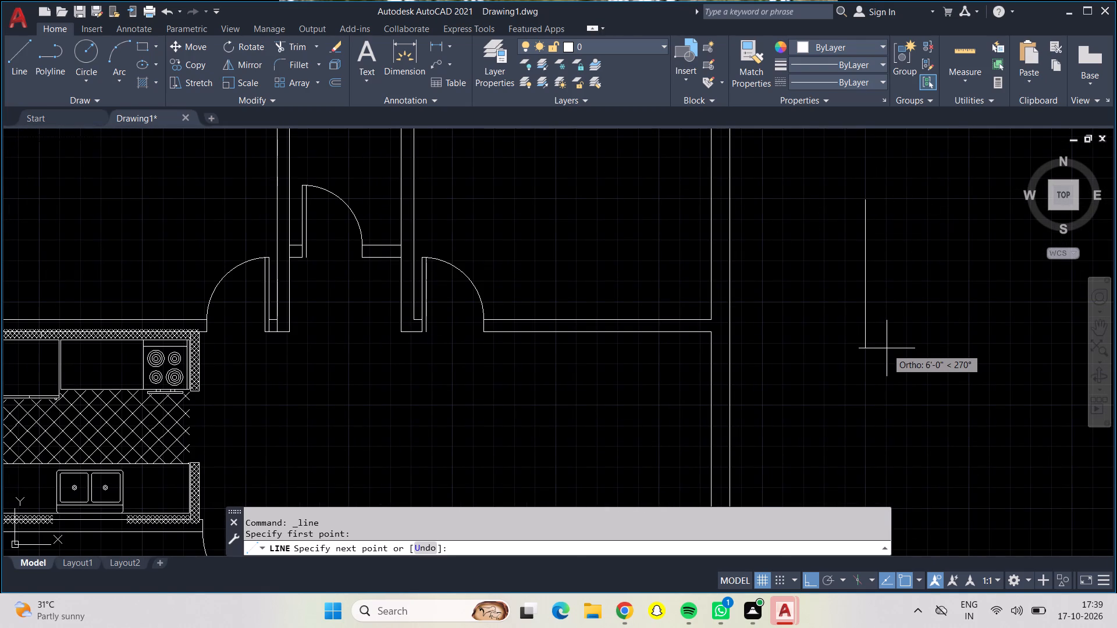
text(4')
key(Return)
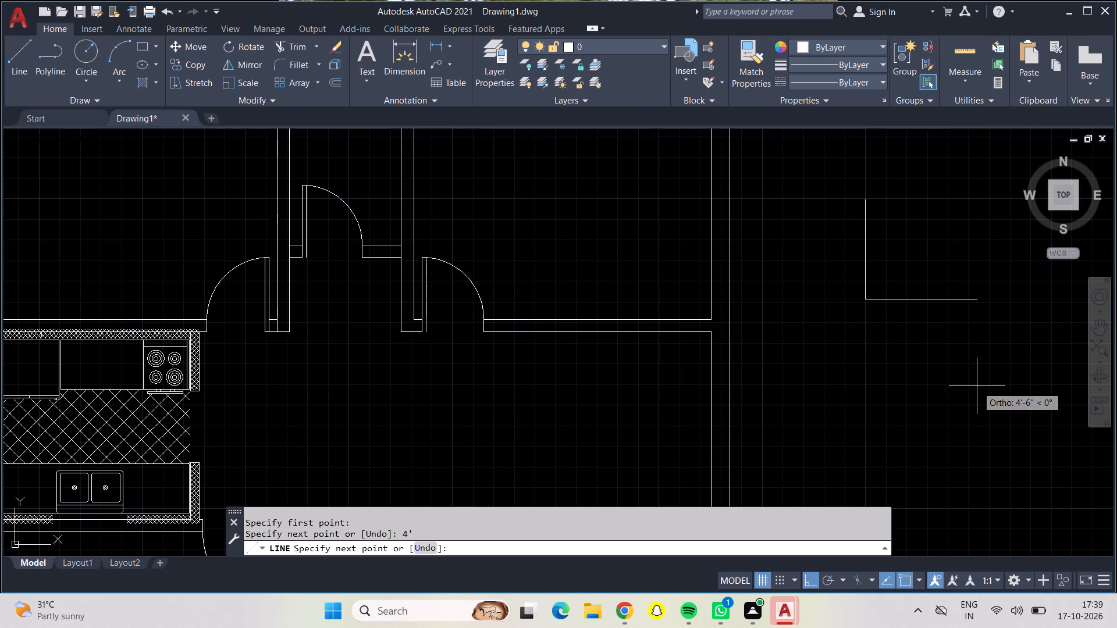
key(9)
key(shift+quotedbl)
key(Return)
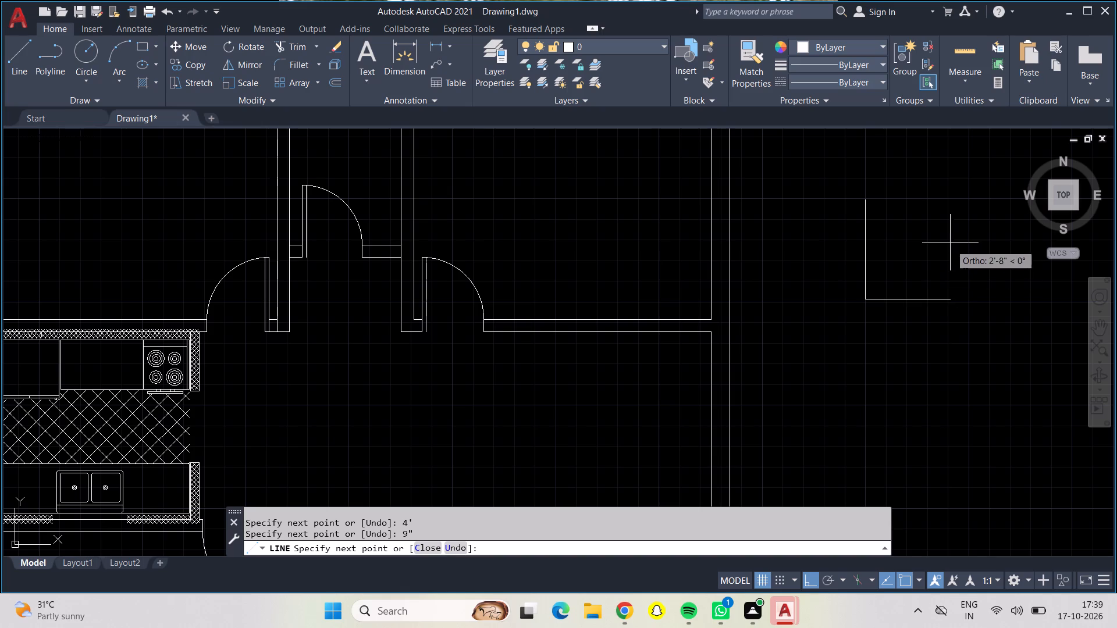
text(4')
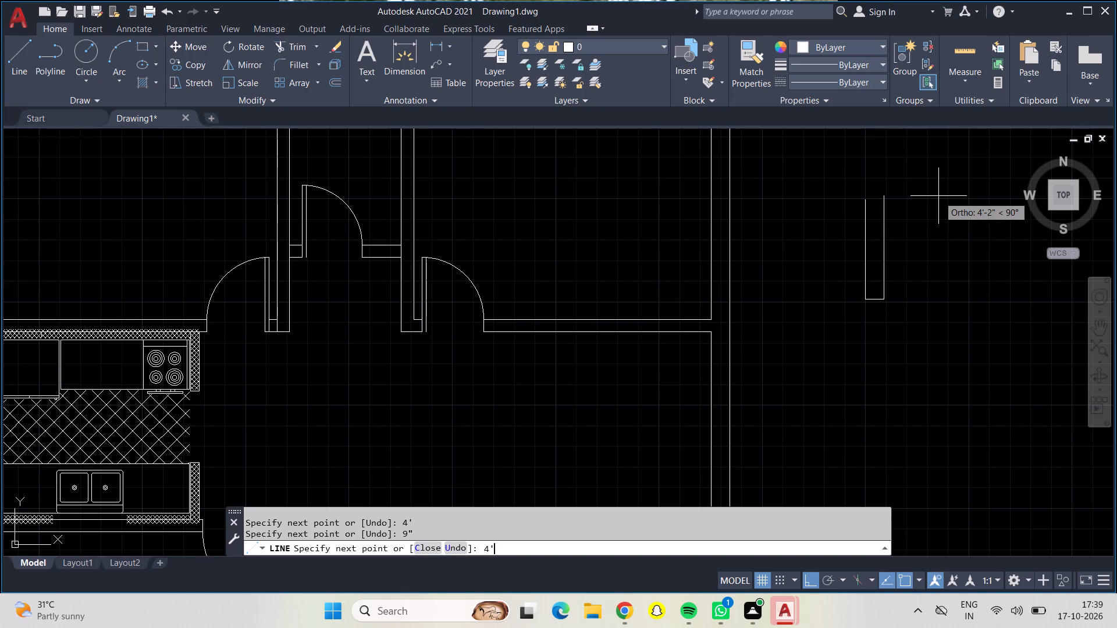
key(Return)
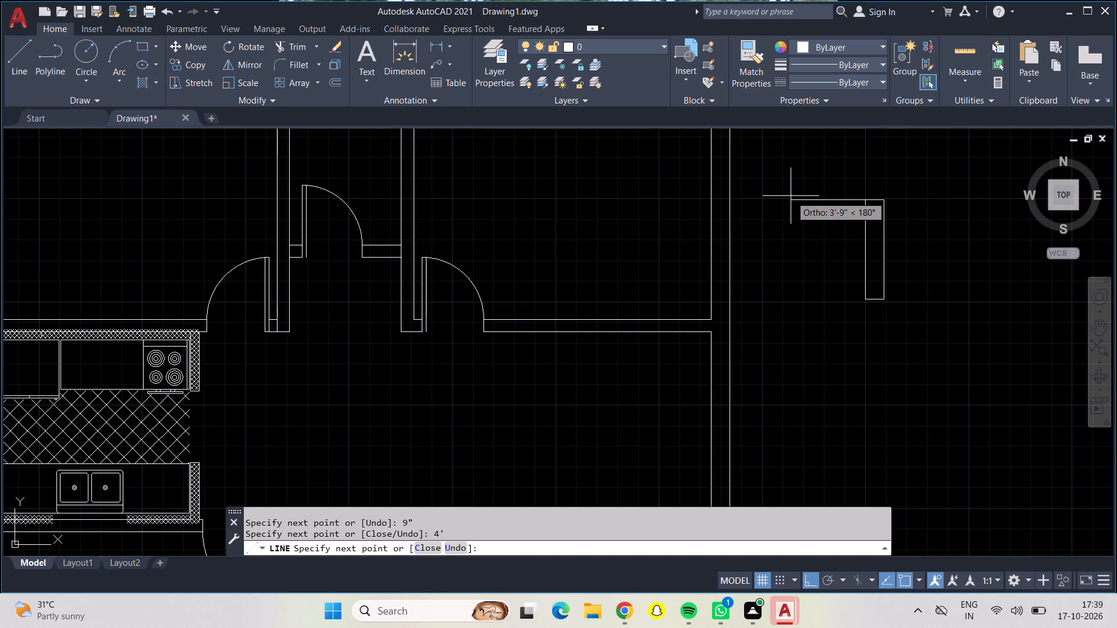
key(9)
key(shift+quotedbl)
key(Return)
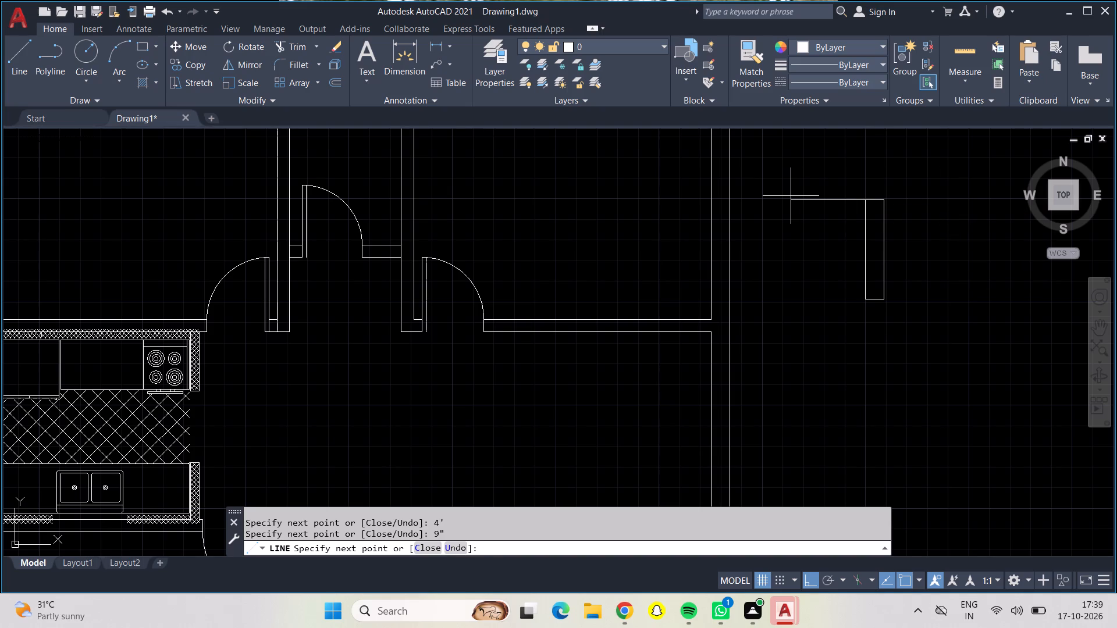
key(Return)
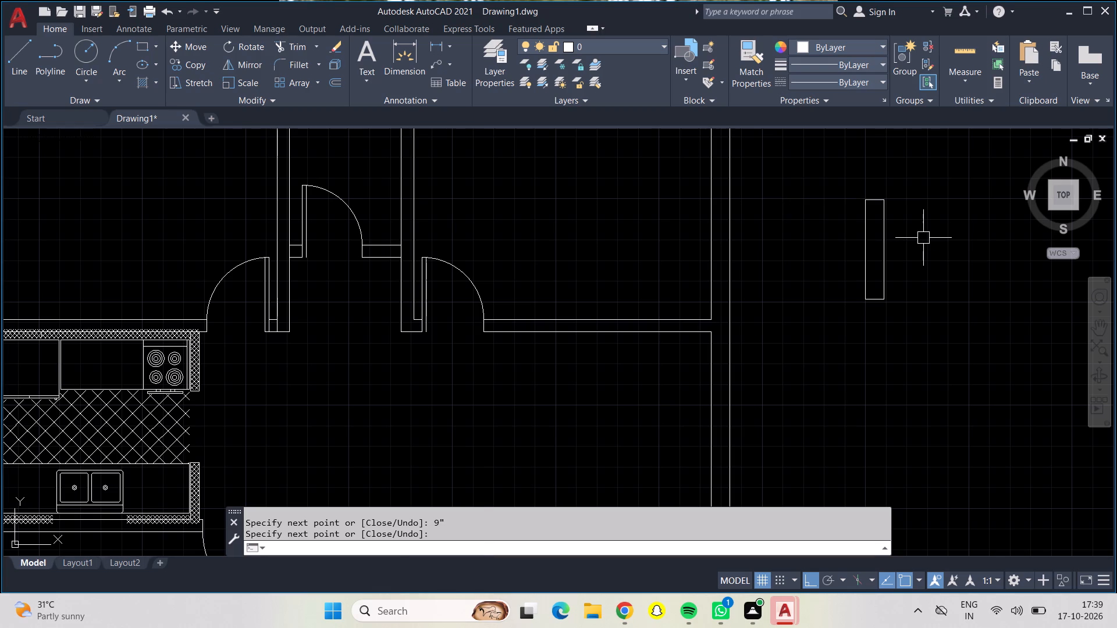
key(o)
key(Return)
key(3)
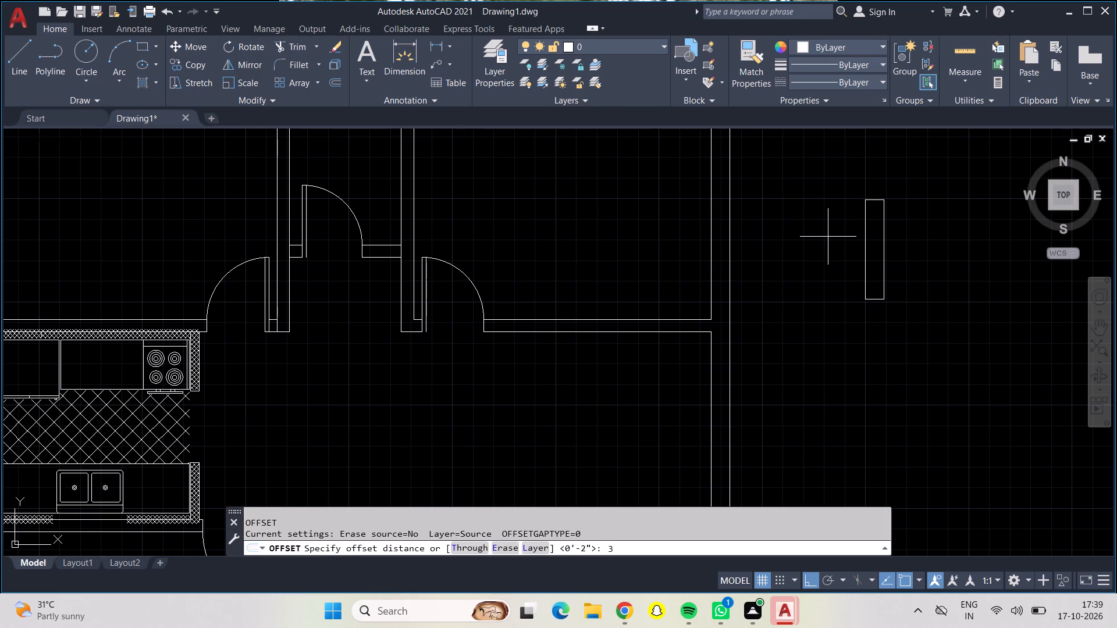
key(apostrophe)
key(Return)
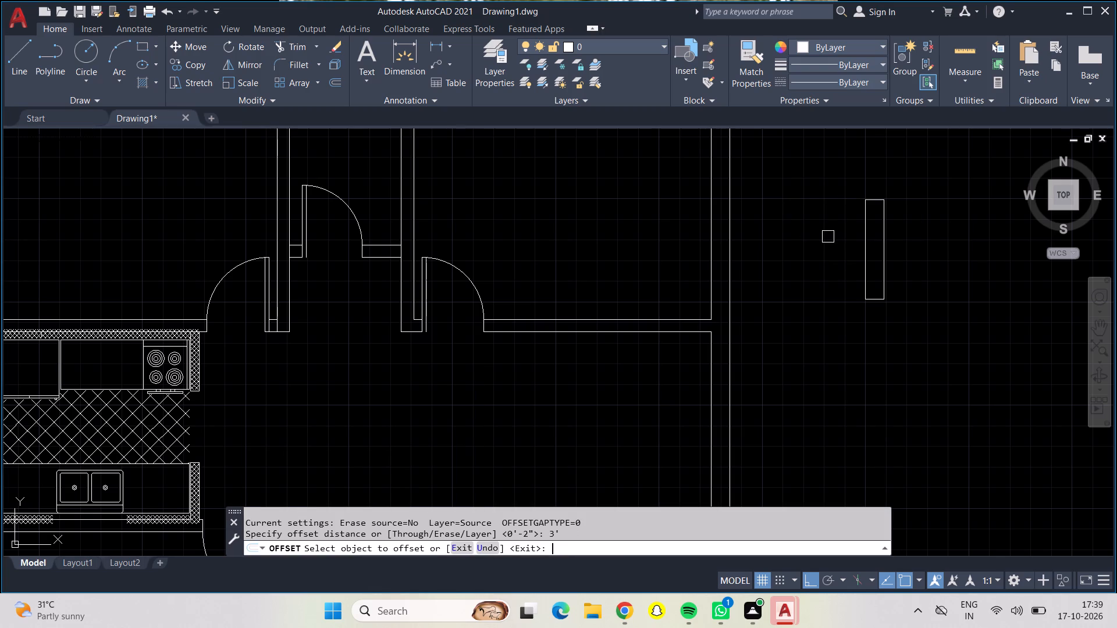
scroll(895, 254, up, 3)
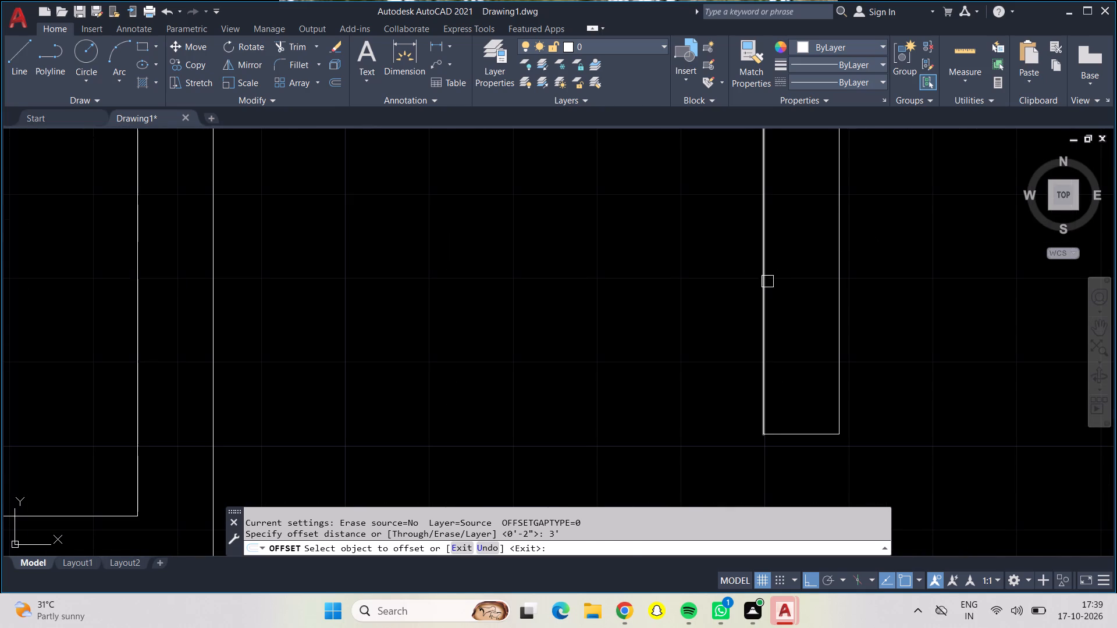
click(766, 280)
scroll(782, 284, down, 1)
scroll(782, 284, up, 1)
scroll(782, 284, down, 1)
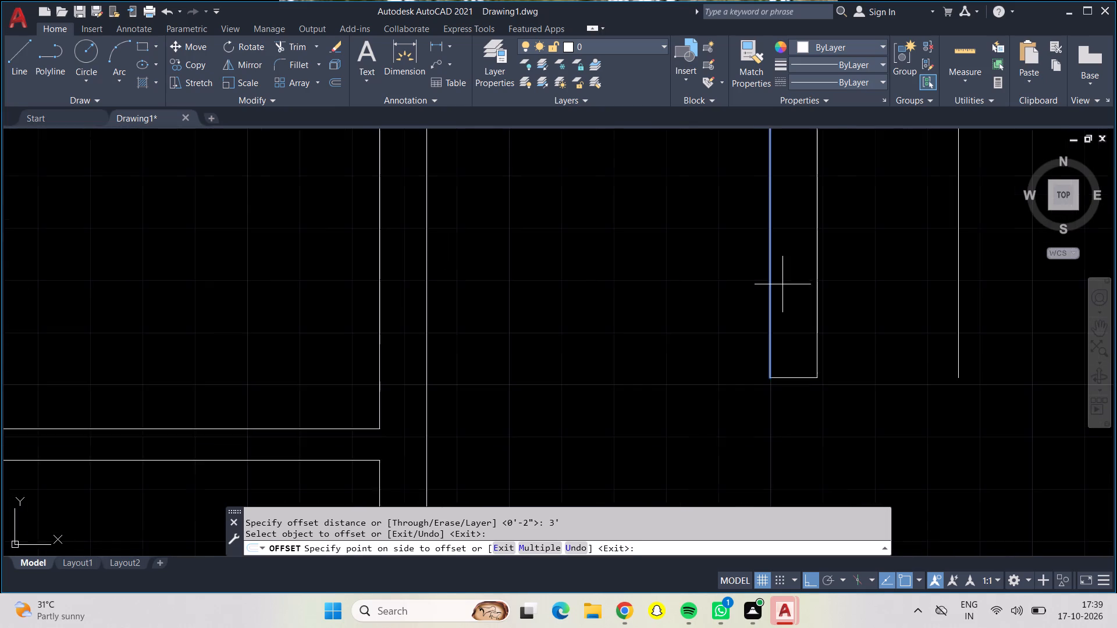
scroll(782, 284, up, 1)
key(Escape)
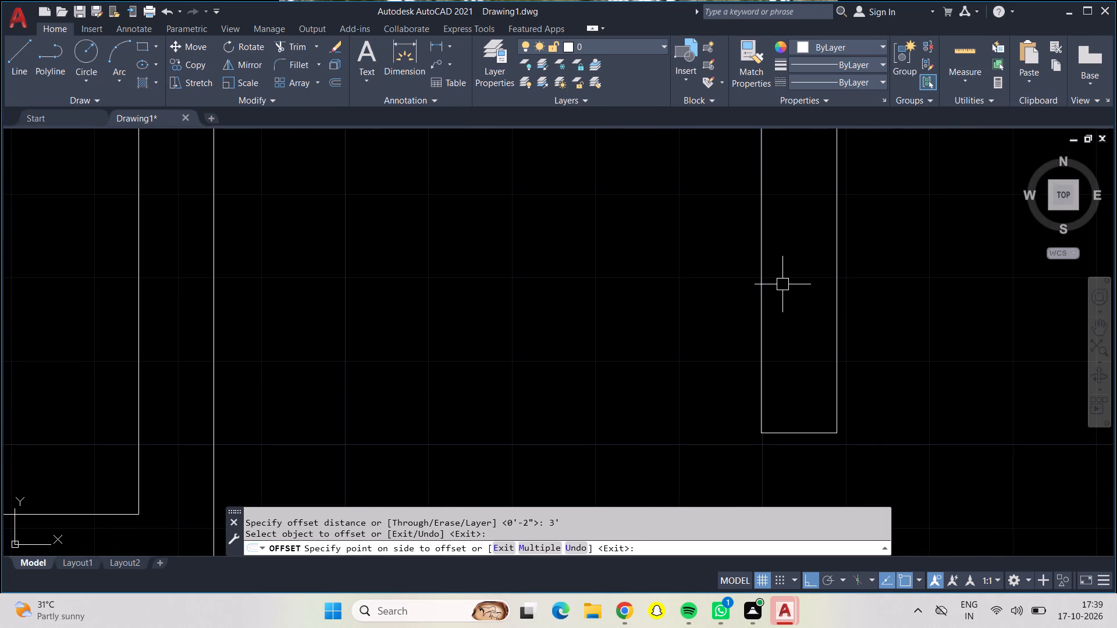
Offset both long sides of the 4' by 9" rectangle inward by 3" to form the window symbol's inner lines.
key(o)
key(Return)
key(3)
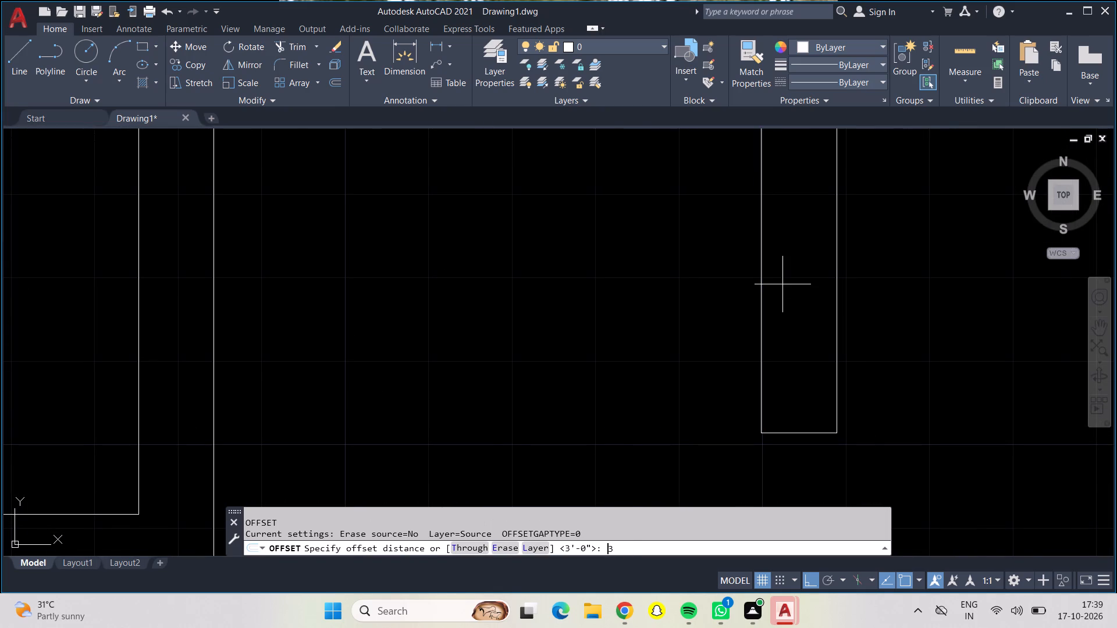
key(shift+quotedbl)
key(Return)
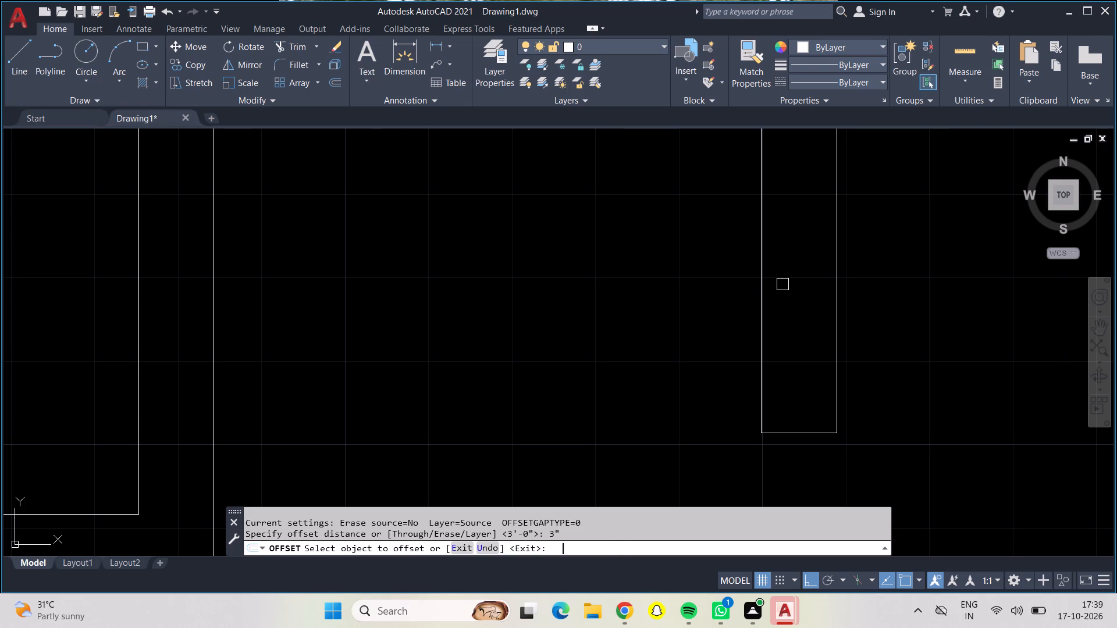
click(763, 199)
click(816, 234)
click(838, 249)
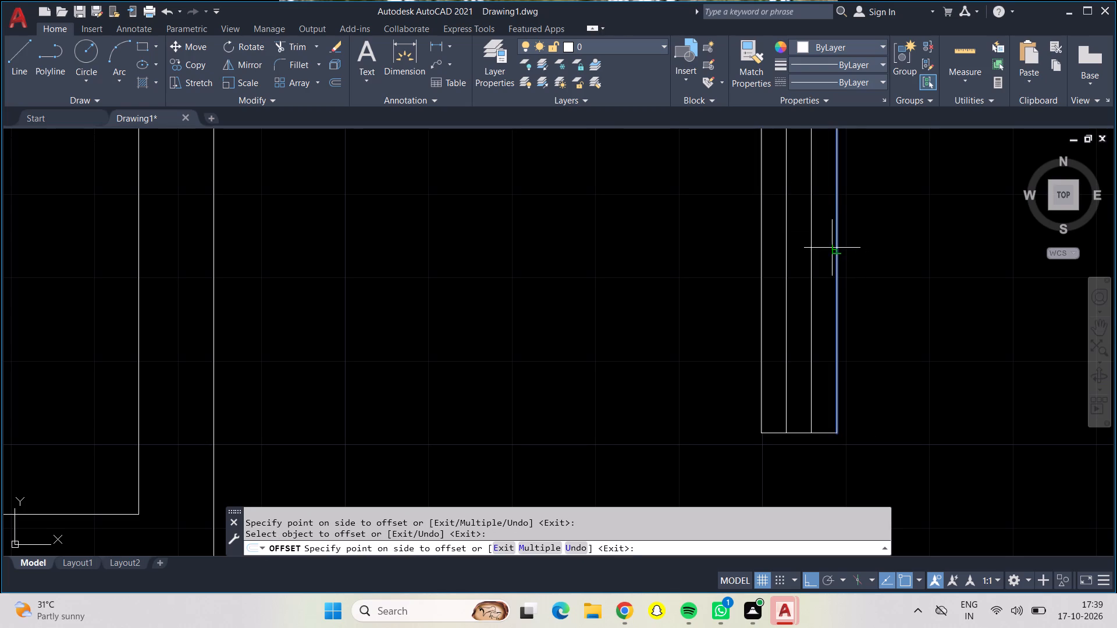
click(779, 241)
scroll(779, 241, down, 1)
scroll(778, 240, up, 1)
scroll(778, 240, down, 1)
scroll(773, 238, up, 1)
scroll(773, 238, down, 1)
scroll(770, 238, up, 1)
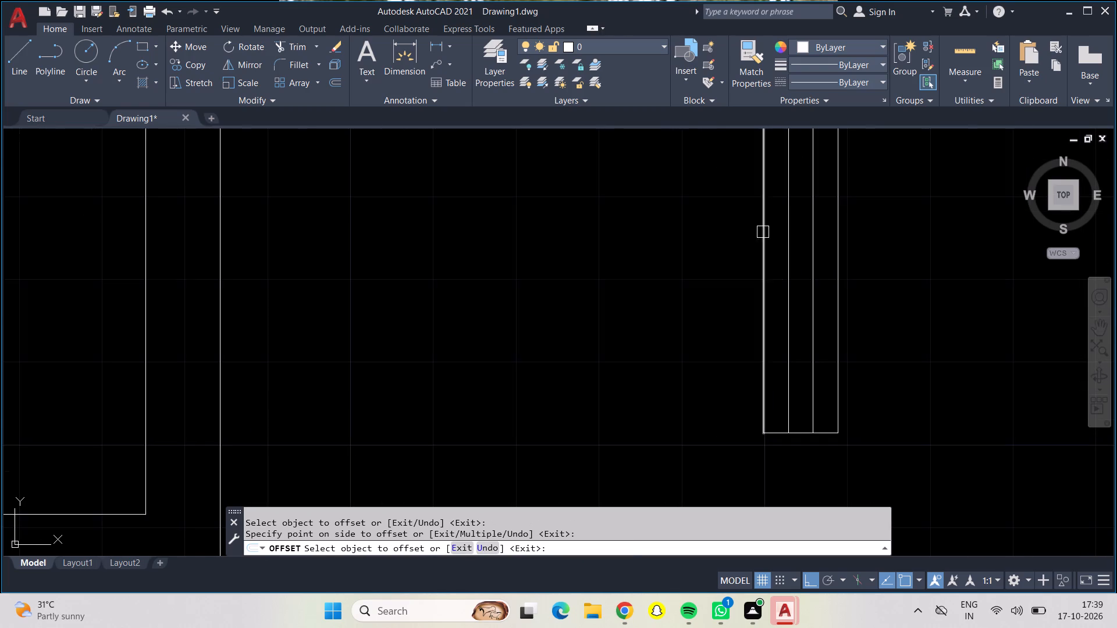
scroll(745, 222, down, 2)
middle_drag(745, 222, 707, 206)
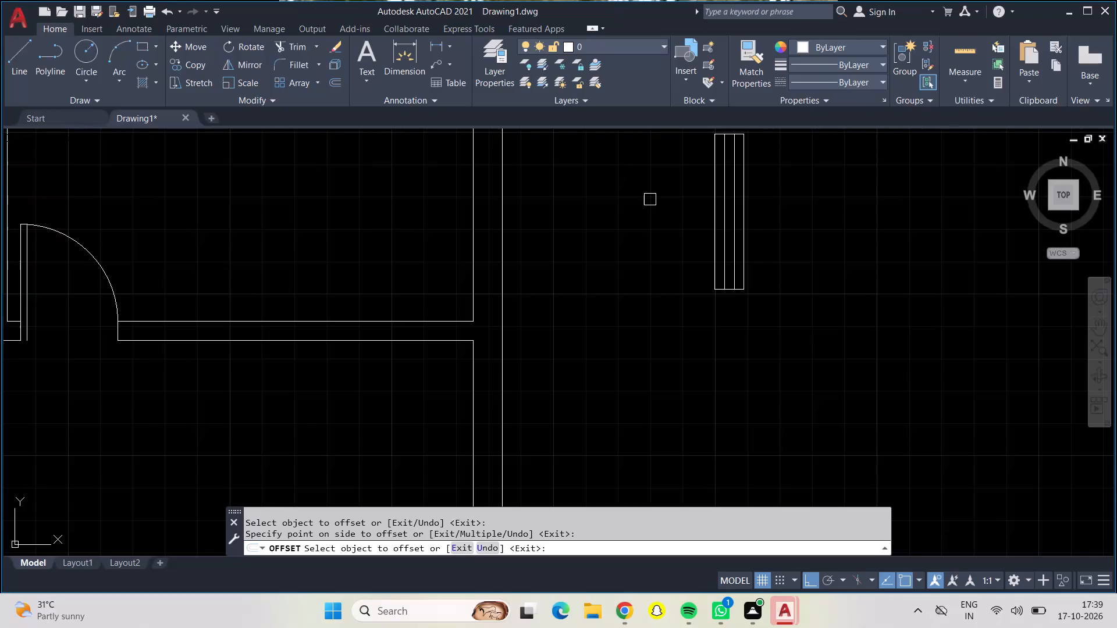
middle_drag(650, 199, 656, 231)
key(Escape)
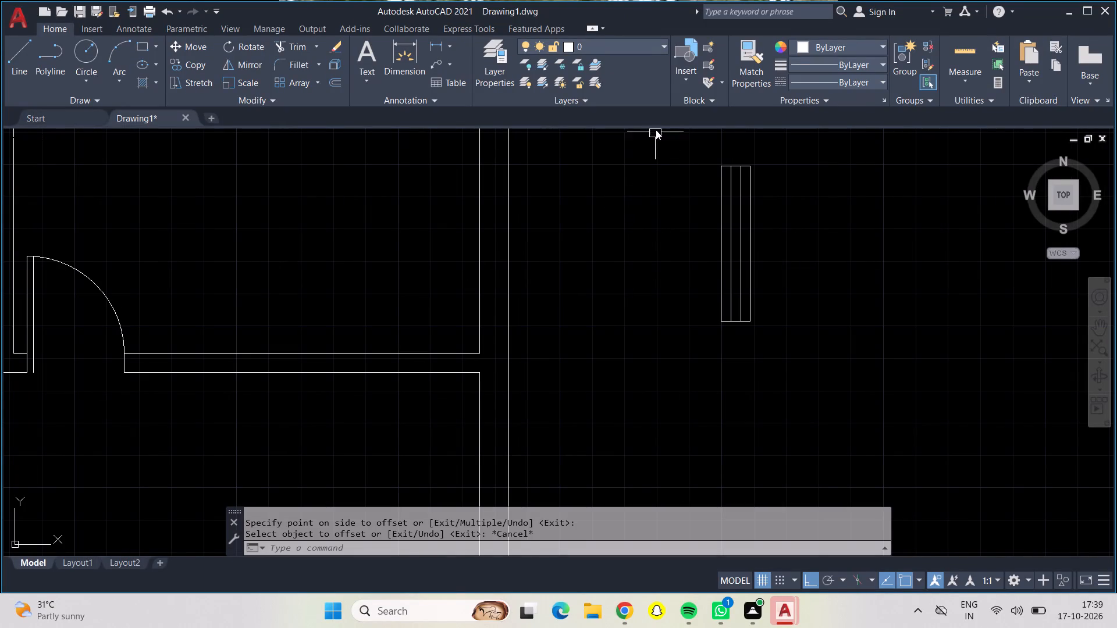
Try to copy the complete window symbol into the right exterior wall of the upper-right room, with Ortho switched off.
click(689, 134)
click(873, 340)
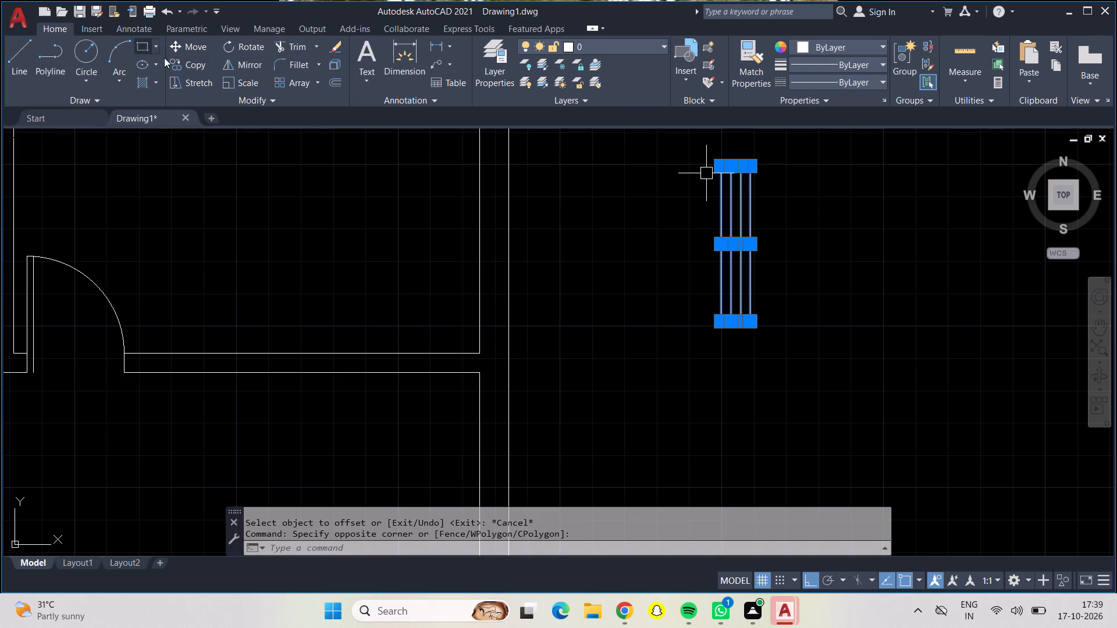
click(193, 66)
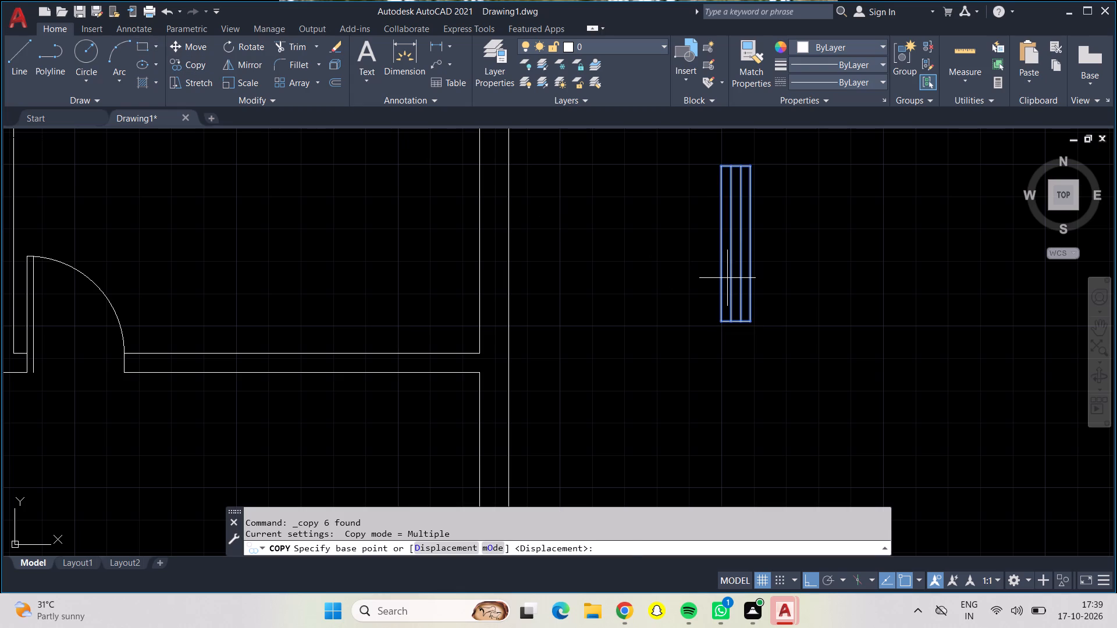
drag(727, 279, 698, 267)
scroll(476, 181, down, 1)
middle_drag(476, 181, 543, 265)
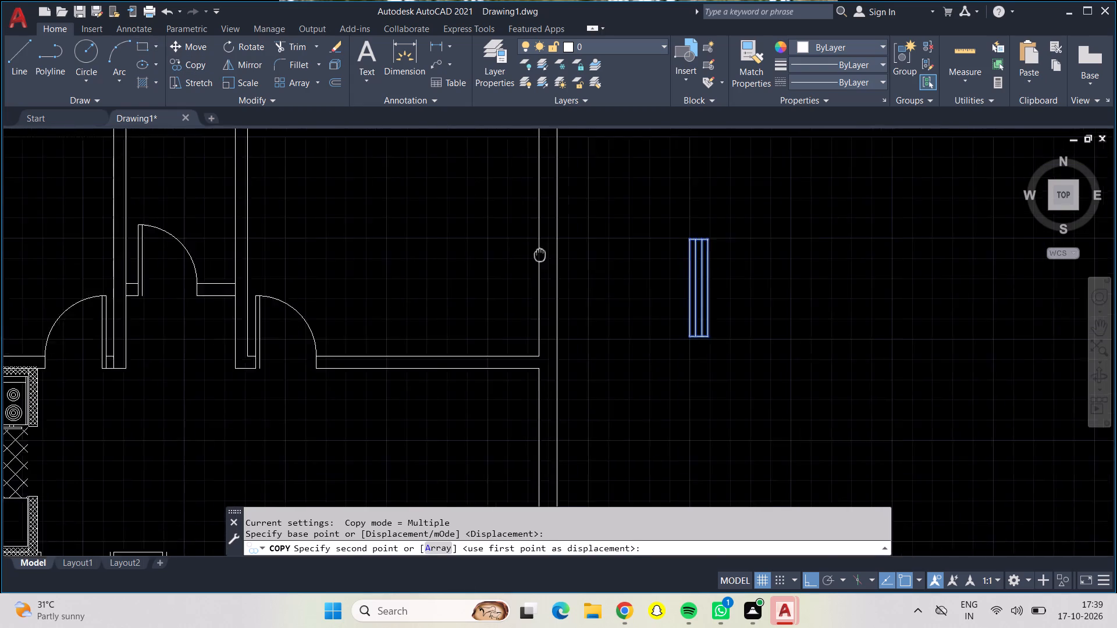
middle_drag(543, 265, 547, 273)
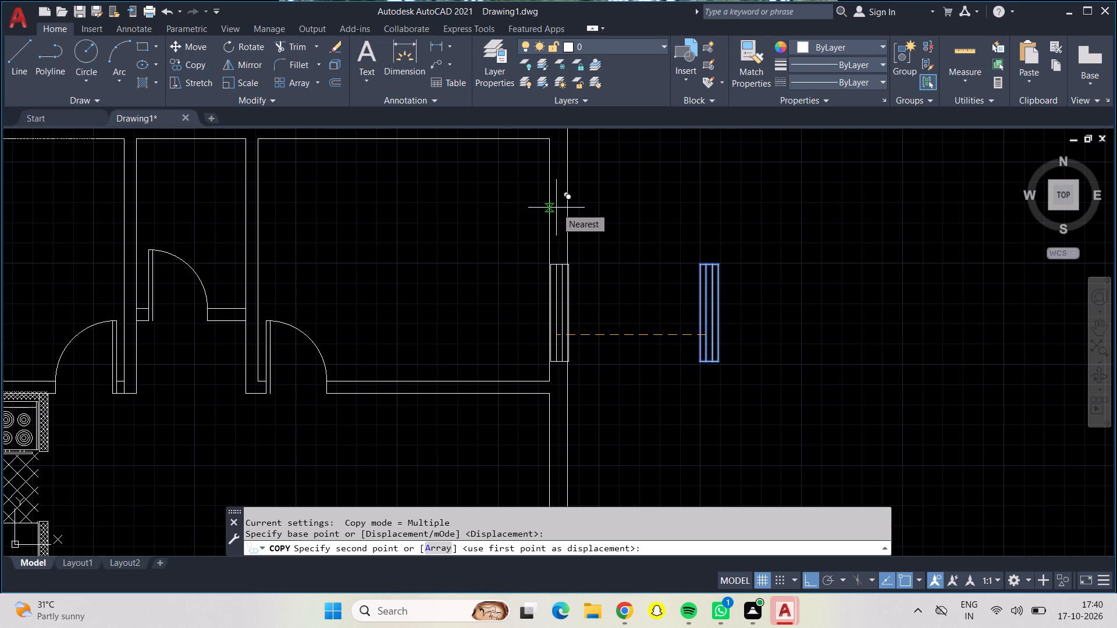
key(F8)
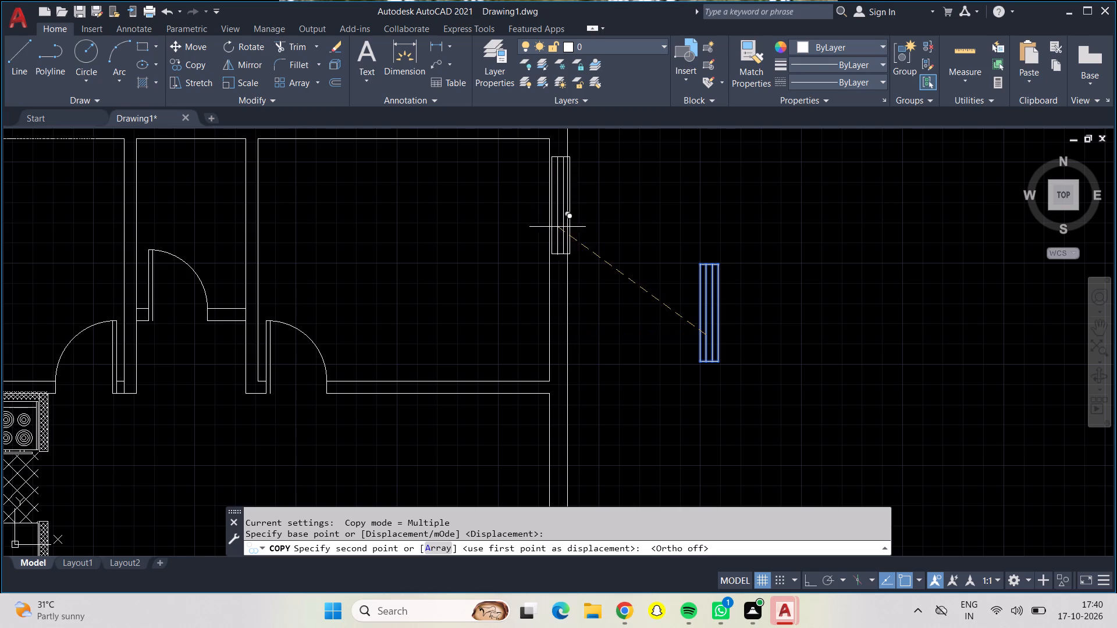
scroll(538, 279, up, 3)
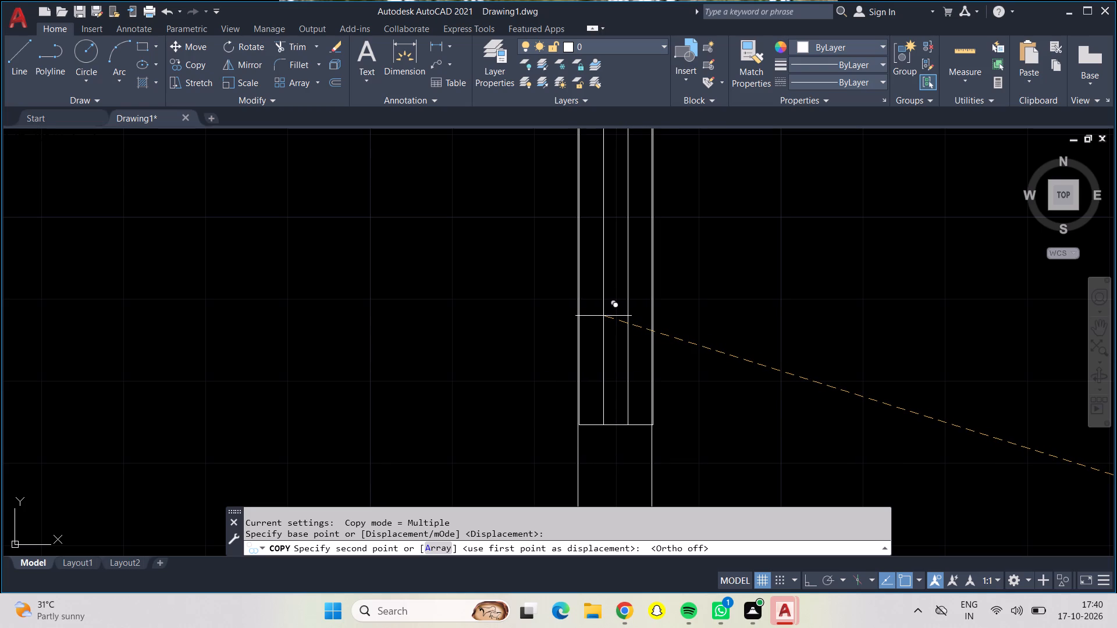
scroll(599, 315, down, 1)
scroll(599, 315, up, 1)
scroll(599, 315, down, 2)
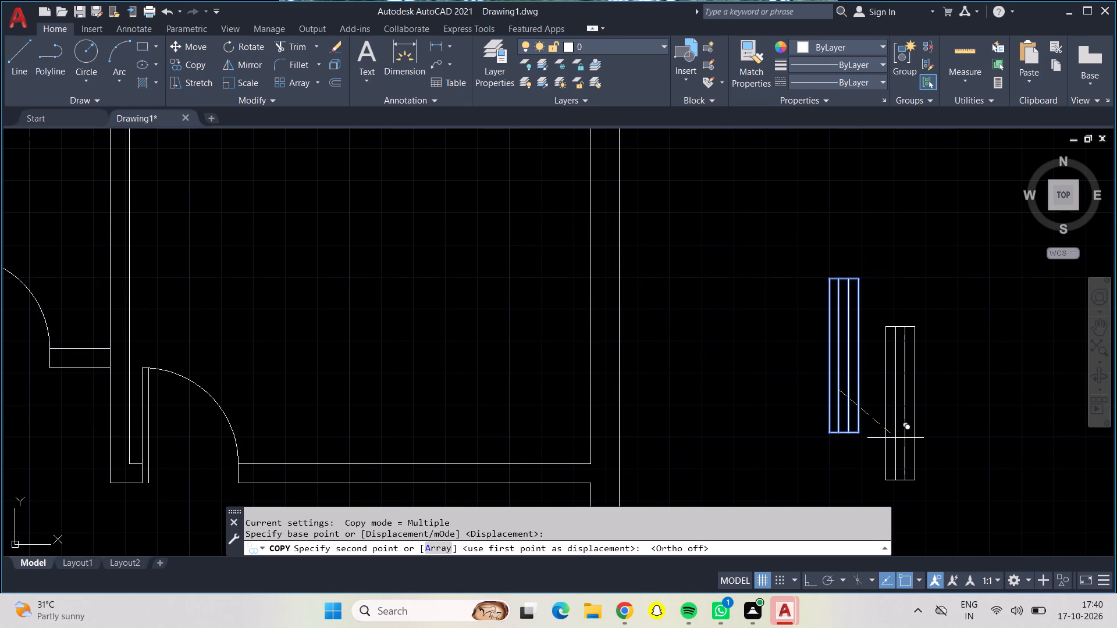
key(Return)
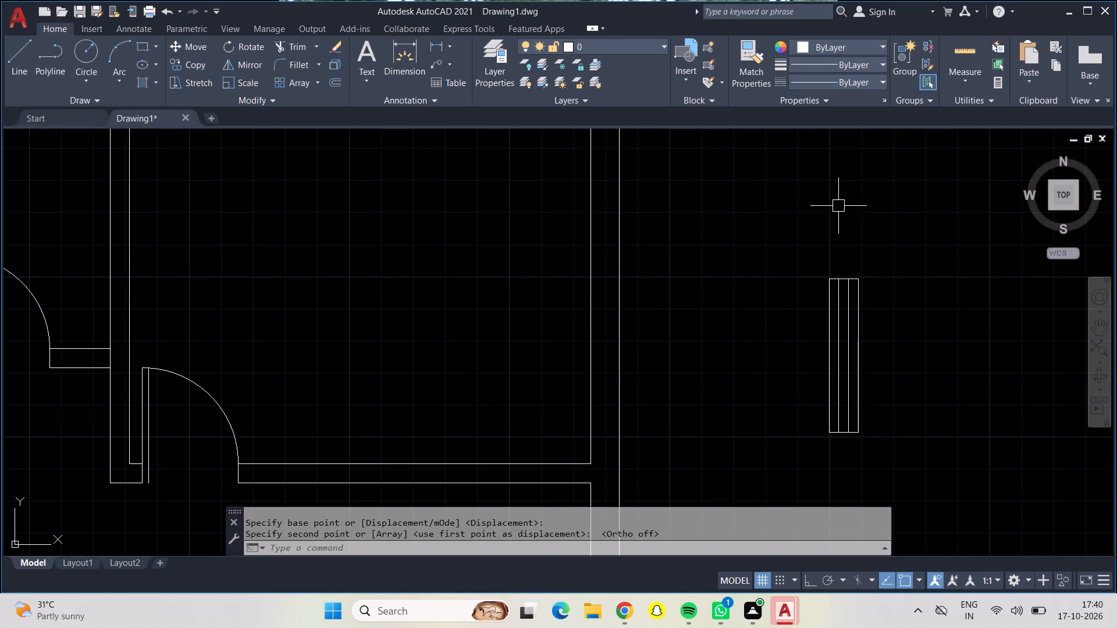
Copy the complete window symbol from outside the plan into the right exterior wall of the upper-right room.
click(798, 218)
click(919, 449)
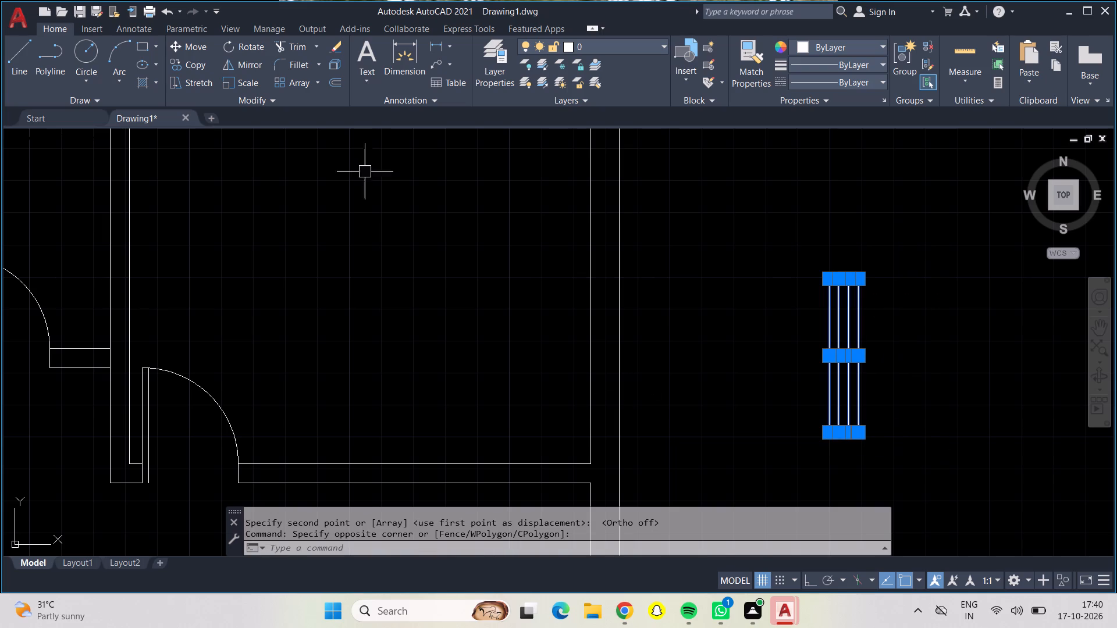
click(195, 62)
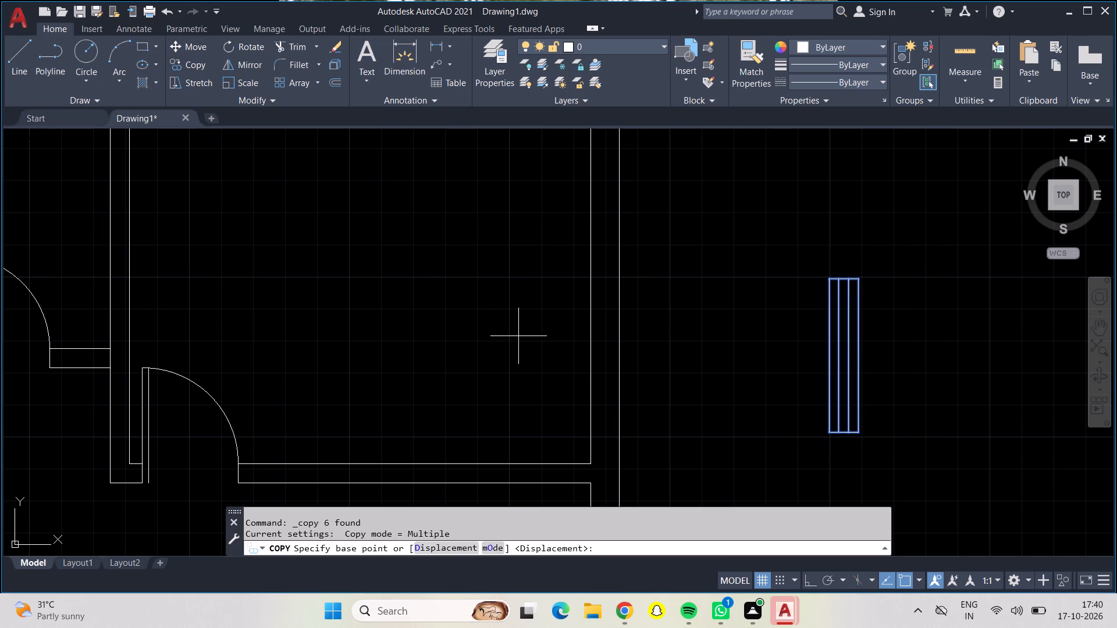
click(828, 380)
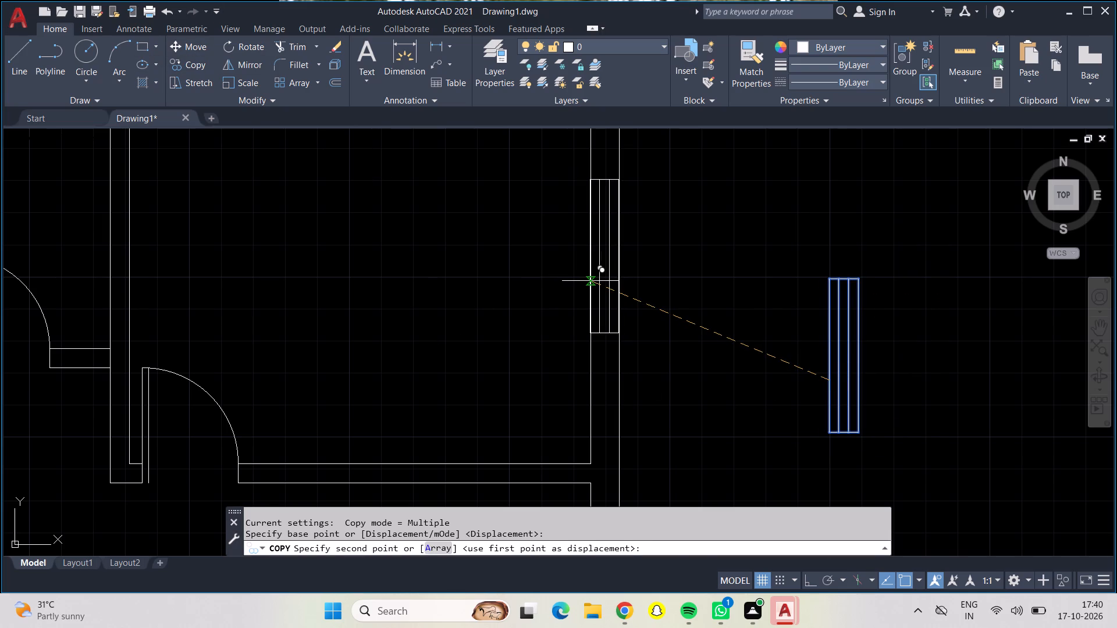
scroll(590, 243, up, 1)
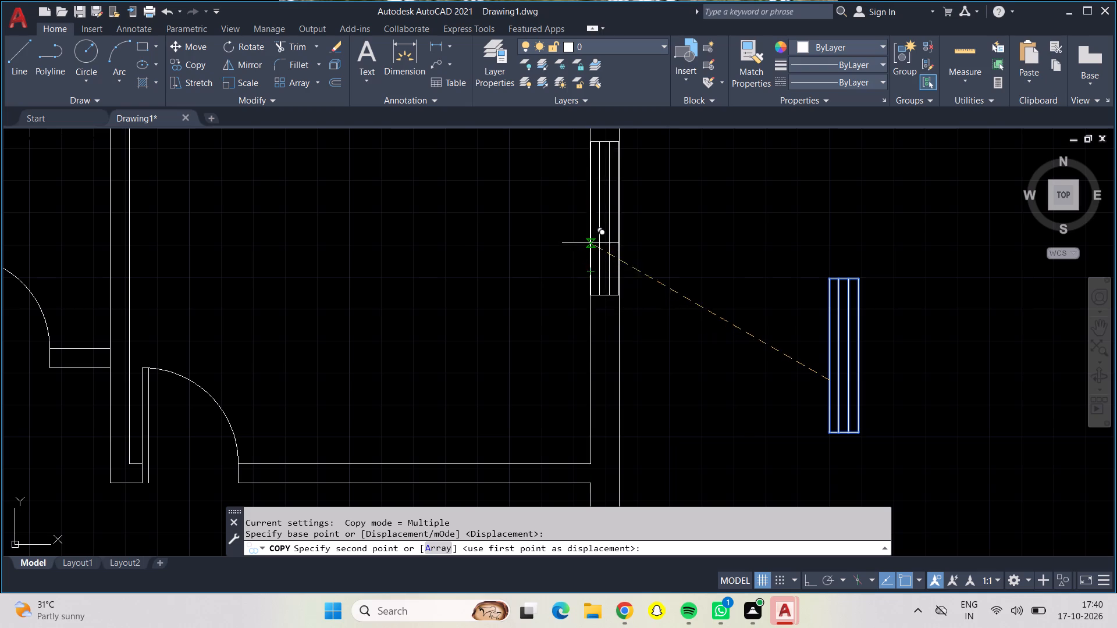
scroll(590, 243, up, 1)
click(591, 240)
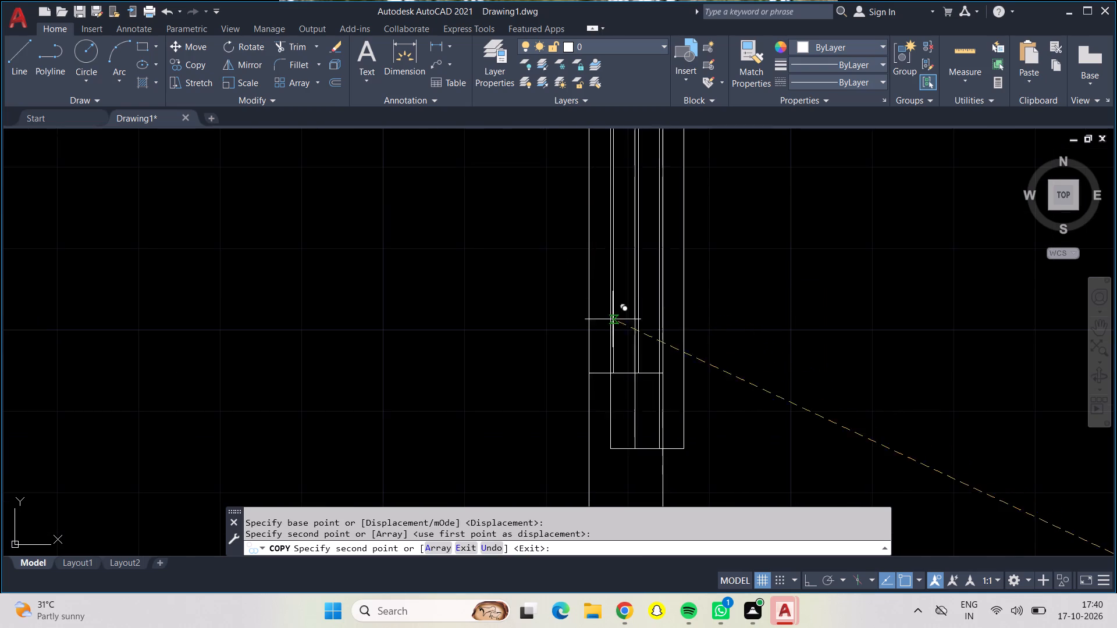
Place another copy of the window symbol in the left exterior wall of the upper-left room.
scroll(625, 331, down, 3)
middle_drag(445, 317, 602, 333)
middle_click(602, 333)
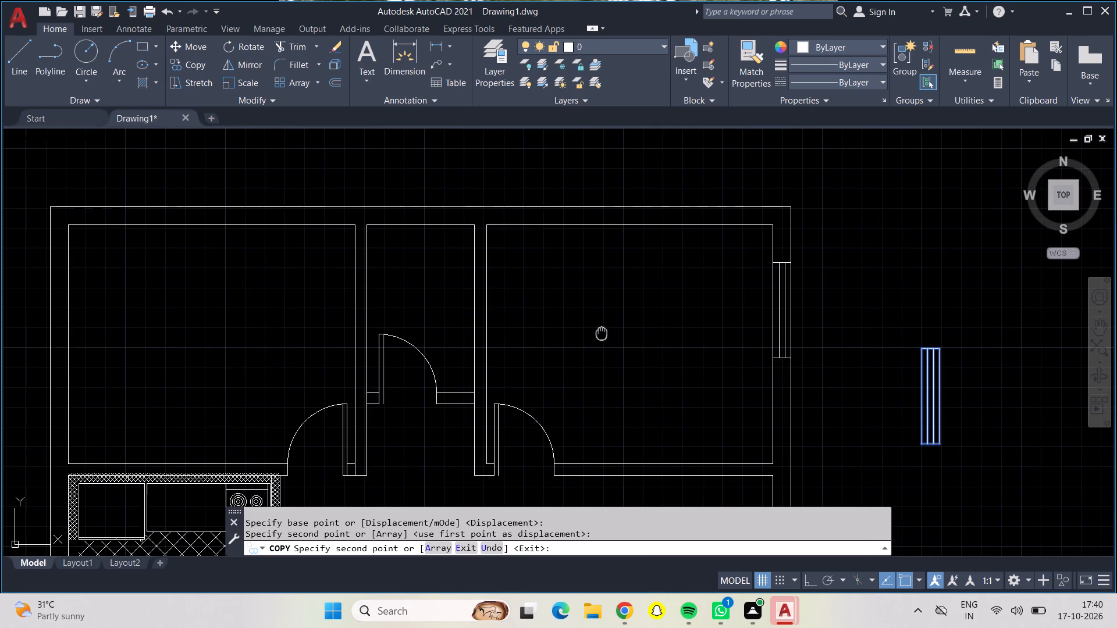
middle_drag(251, 331, 502, 333)
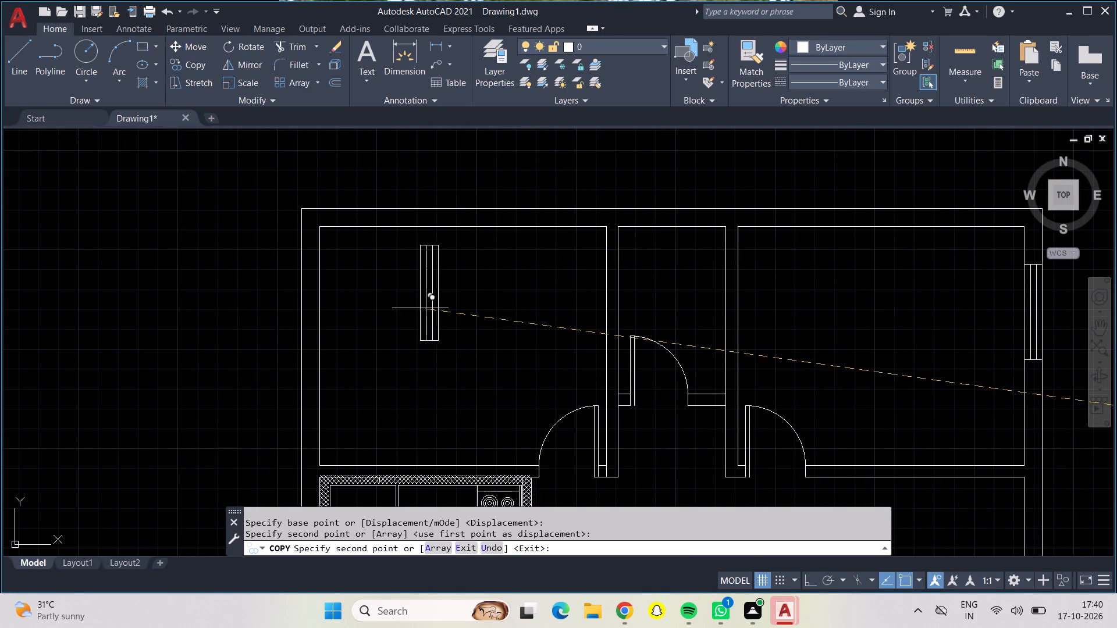
scroll(302, 358, up, 3)
scroll(300, 358, down, 1)
scroll(298, 358, up, 1)
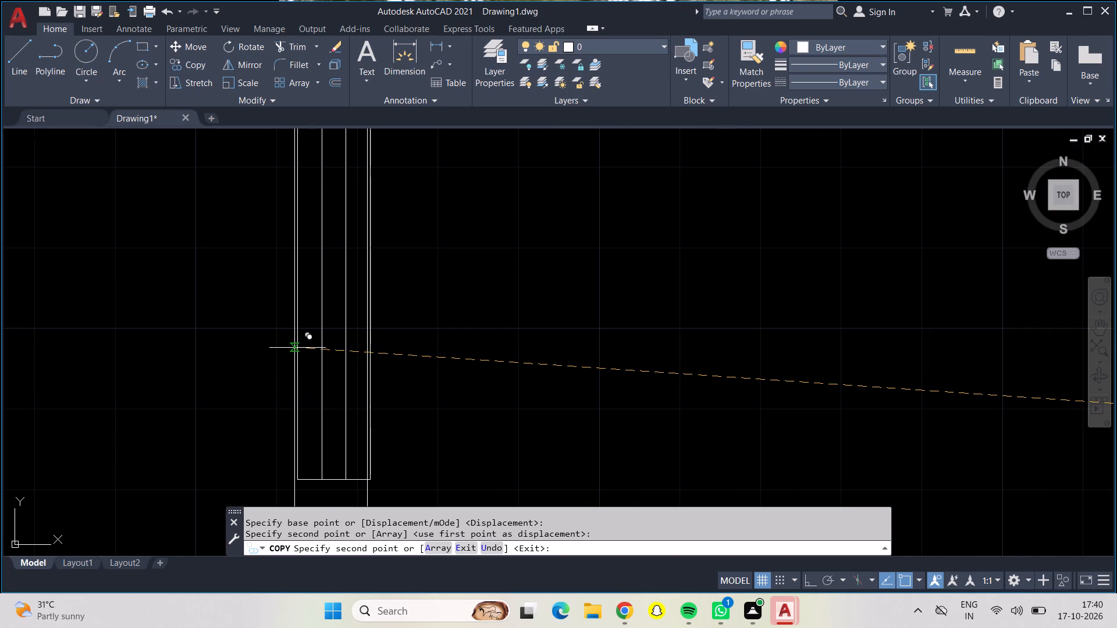
click(297, 348)
Place a copy of the window symbol in the right exterior wall of the central hall, above the staircase.
scroll(295, 348, down, 1)
scroll(295, 348, up, 1)
scroll(295, 348, down, 2)
scroll(457, 365, down, 1)
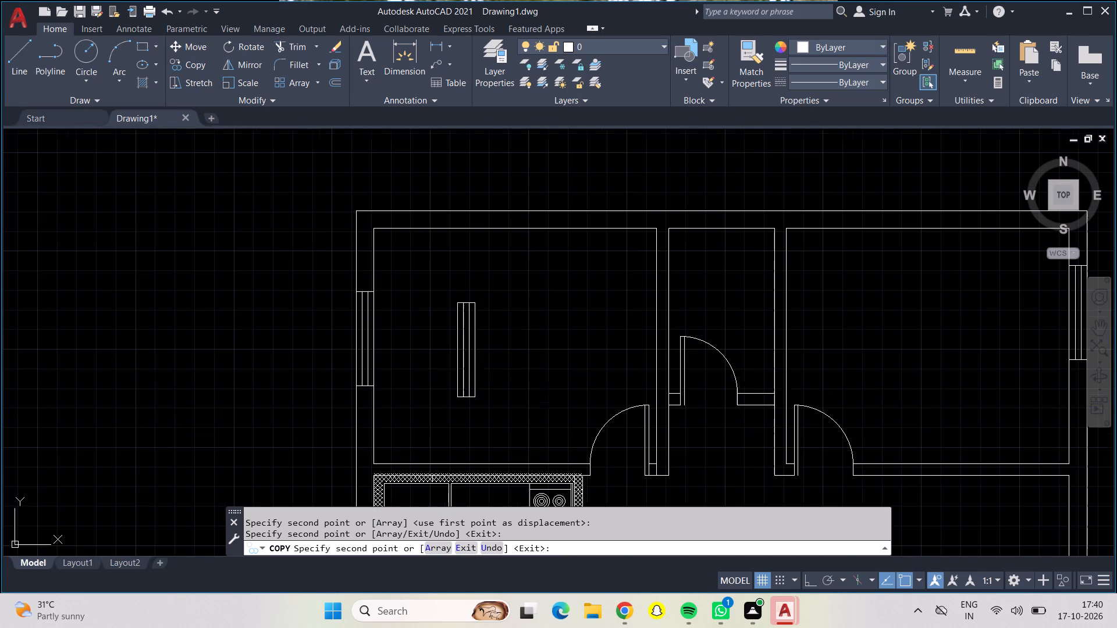
middle_drag(489, 366, 330, 181)
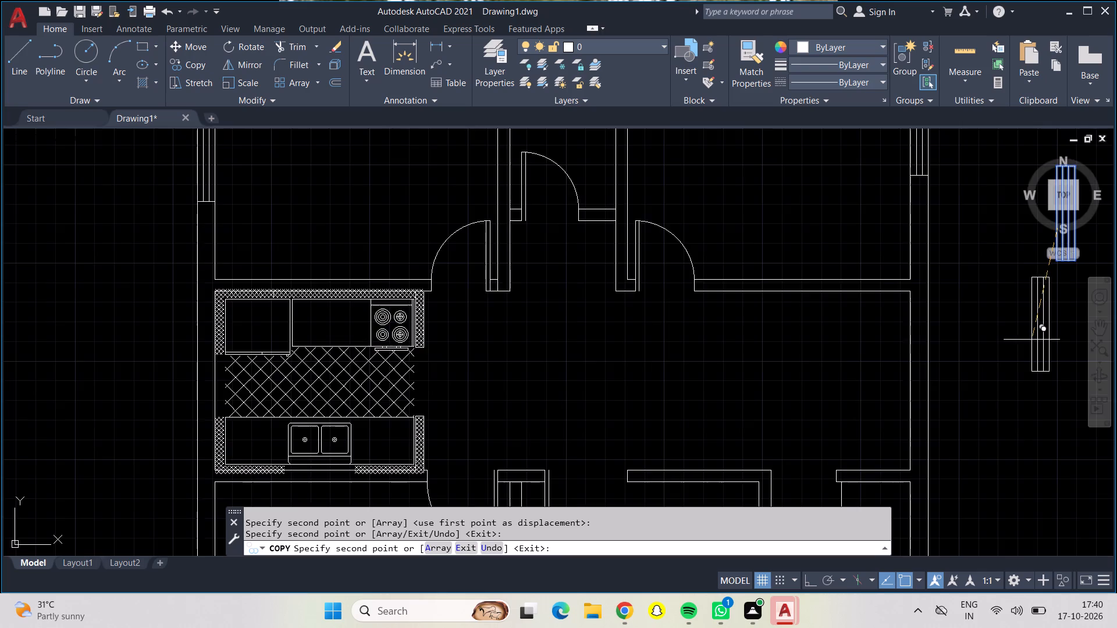
scroll(1029, 343, up, 3)
scroll(1029, 343, down, 1)
scroll(976, 366, up, 1)
scroll(976, 366, down, 1)
middle_drag(967, 426, 829, 234)
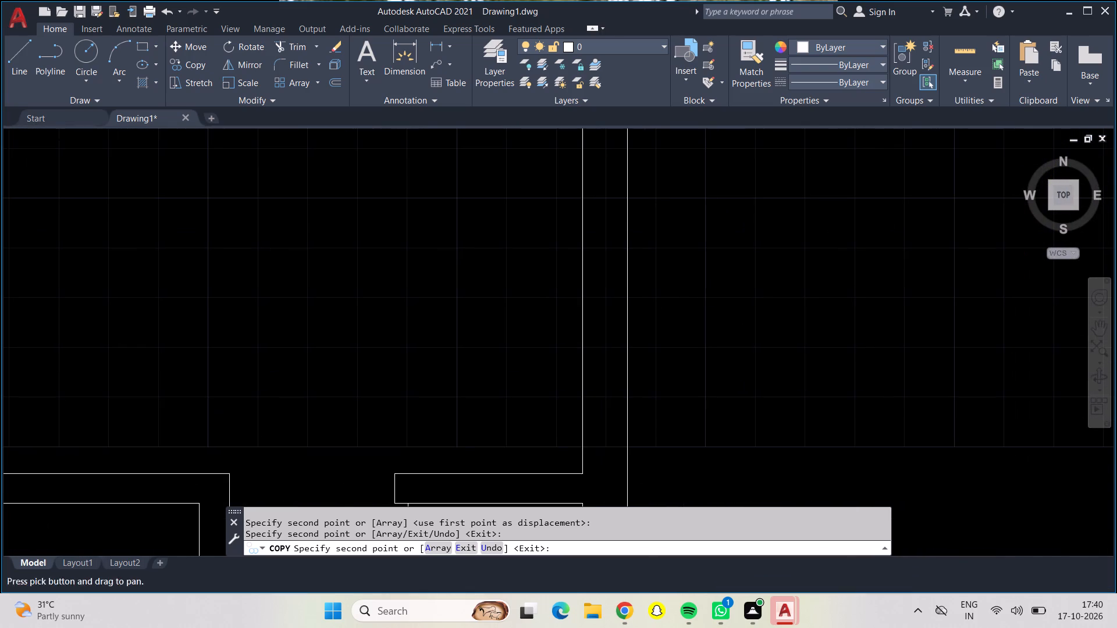
scroll(829, 234, down, 1)
middle_drag(829, 234, 843, 294)
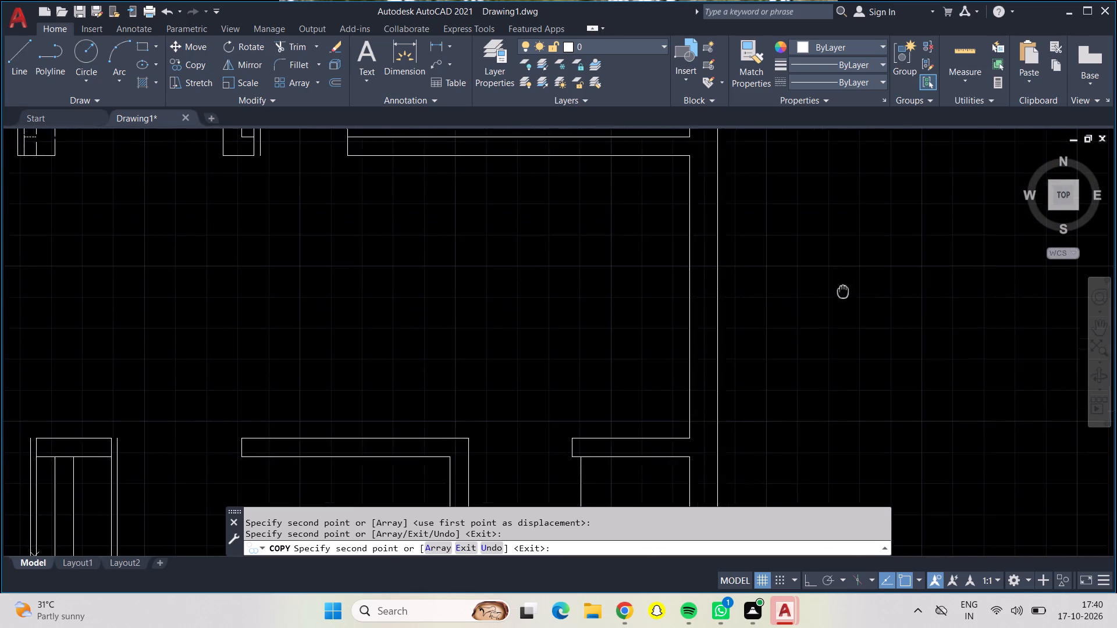
middle_drag(843, 294, 838, 305)
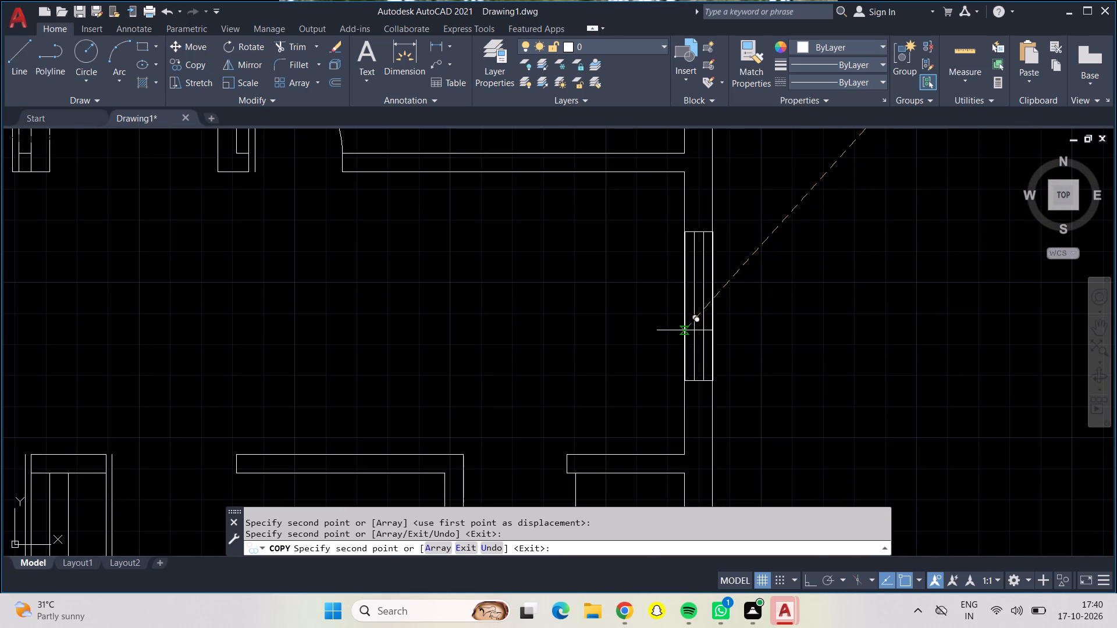
click(688, 336)
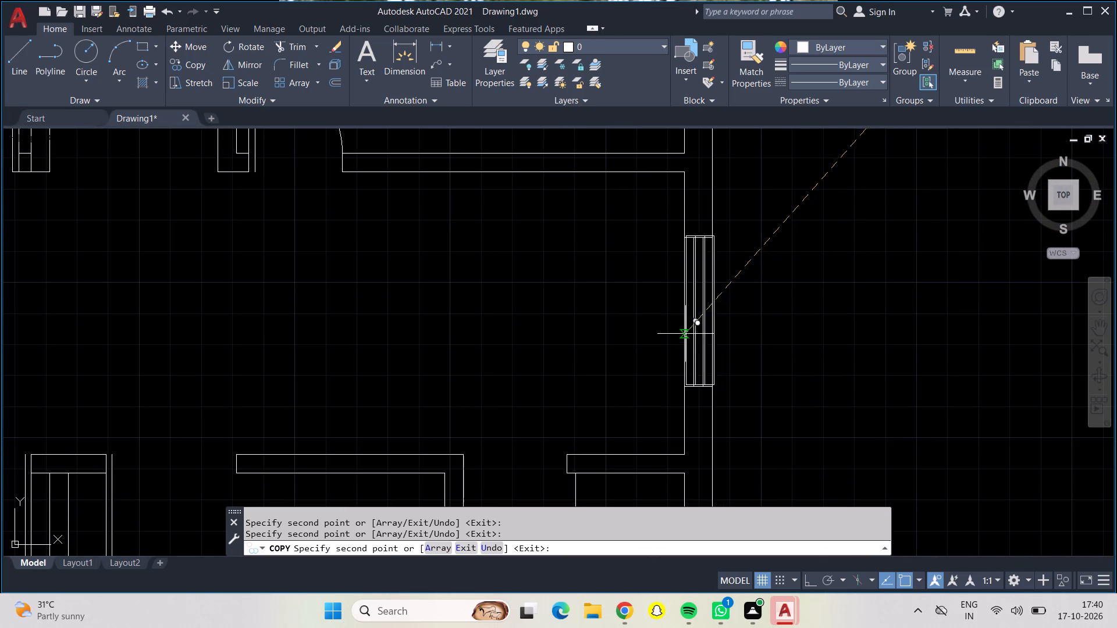
Place a copy of the window symbol in the partition wall between the lower-left room and the room beside it.
scroll(670, 332, down, 1)
middle_drag(599, 363, 627, 294)
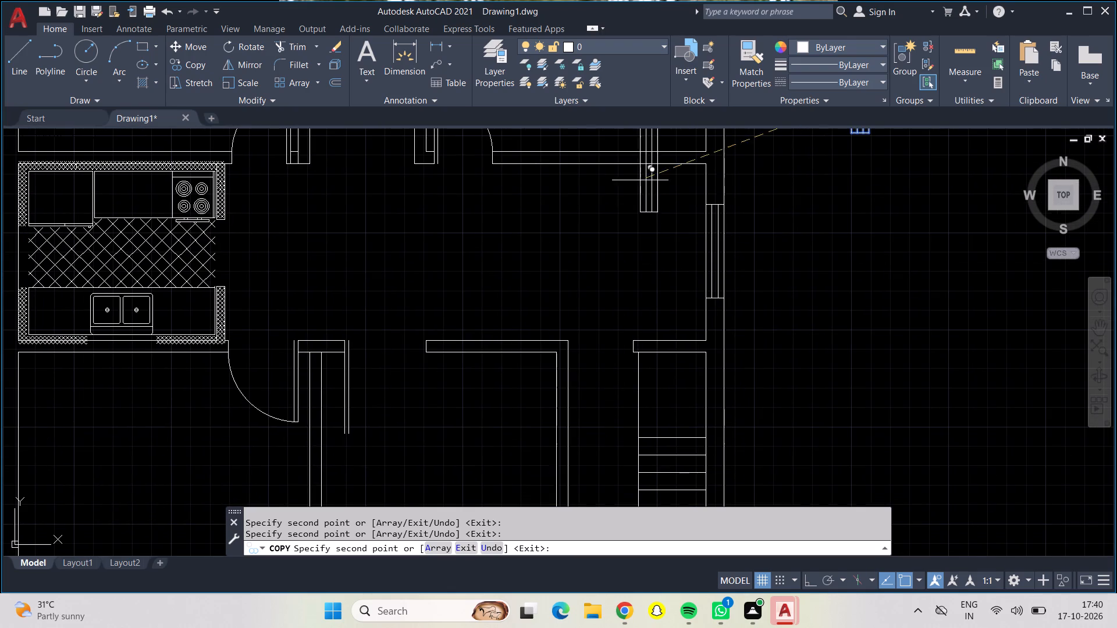
middle_click(640, 180)
middle_drag(583, 415, 583, 416)
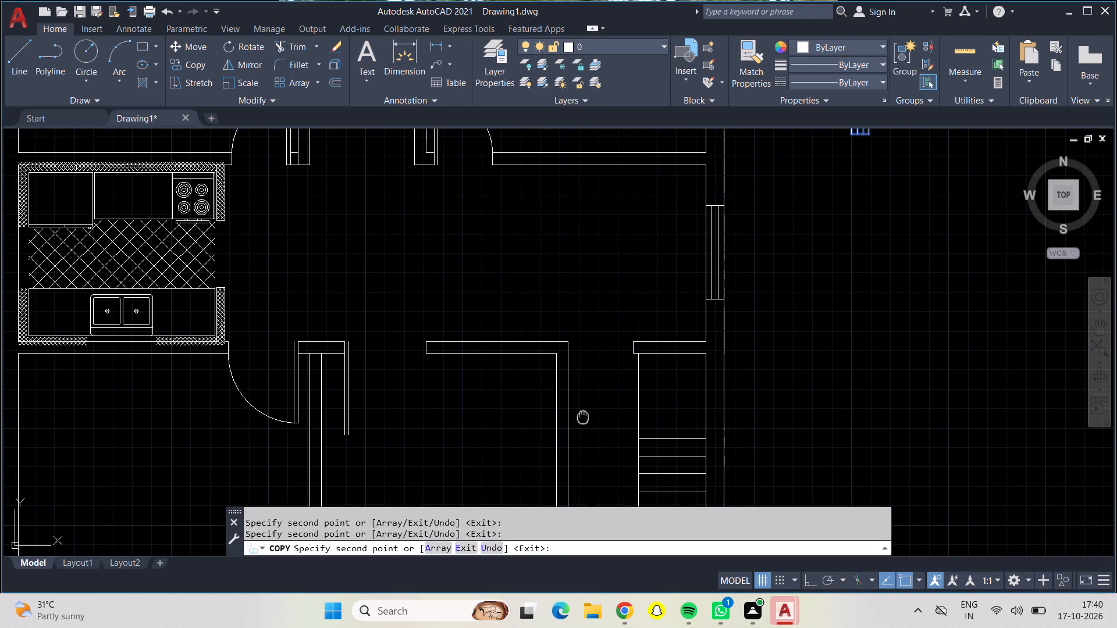
middle_drag(583, 416, 584, 302)
scroll(551, 363, up, 2)
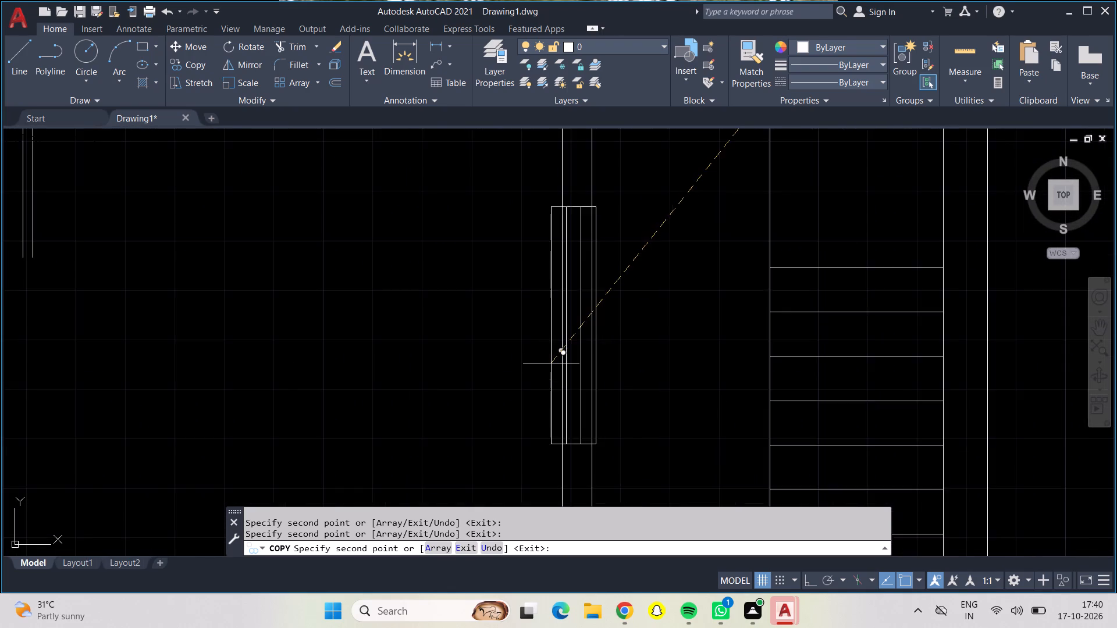
scroll(544, 365, down, 2)
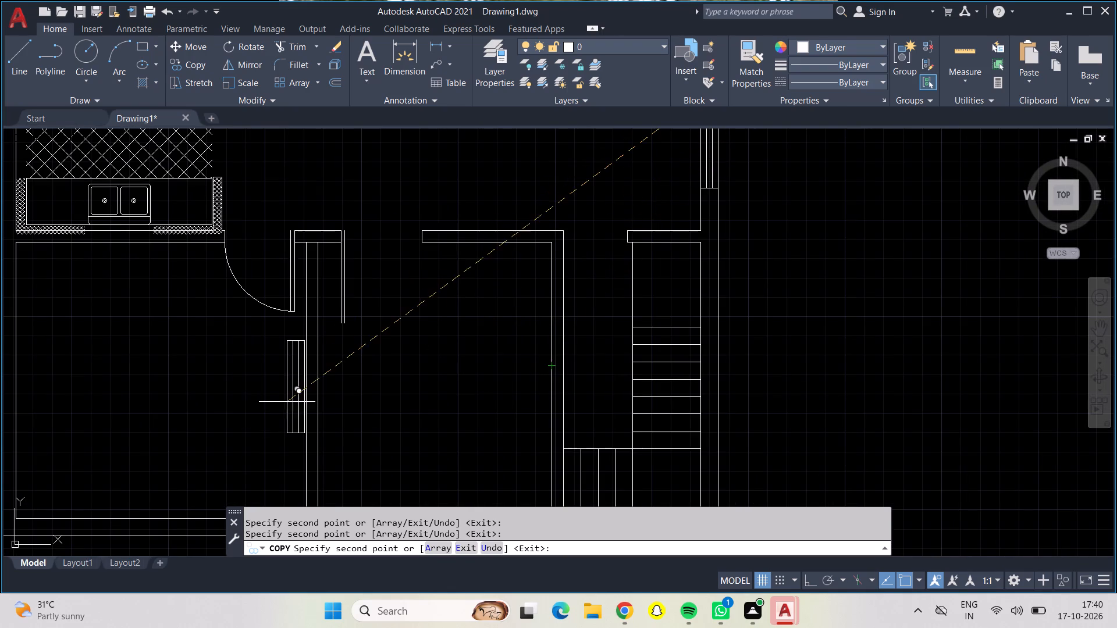
scroll(316, 426, up, 2)
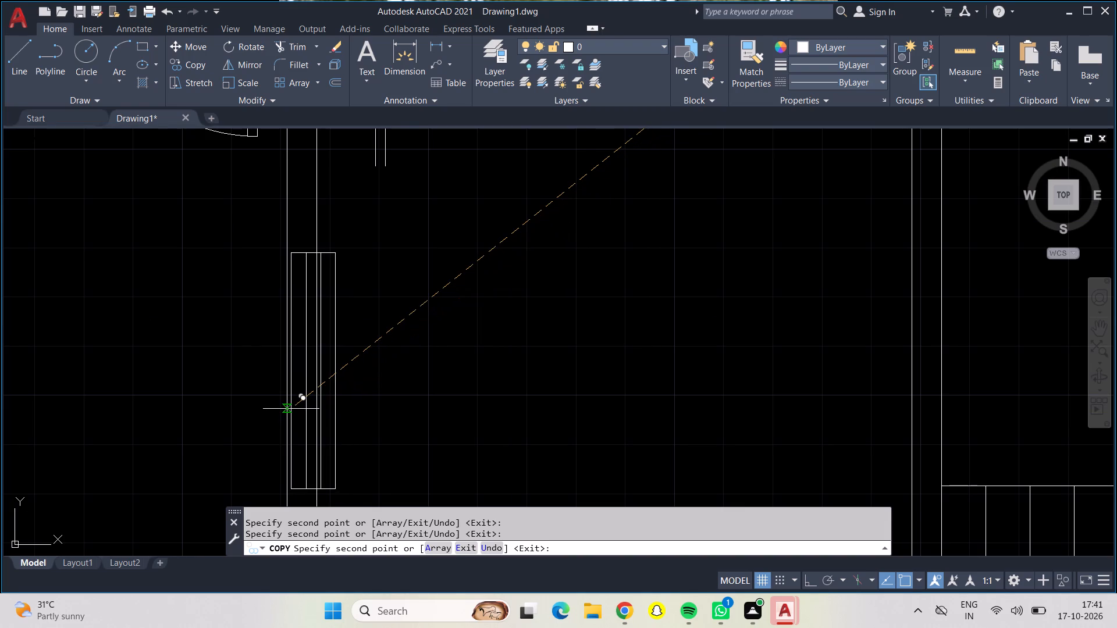
scroll(288, 406, up, 1)
middle_drag(288, 406, 298, 390)
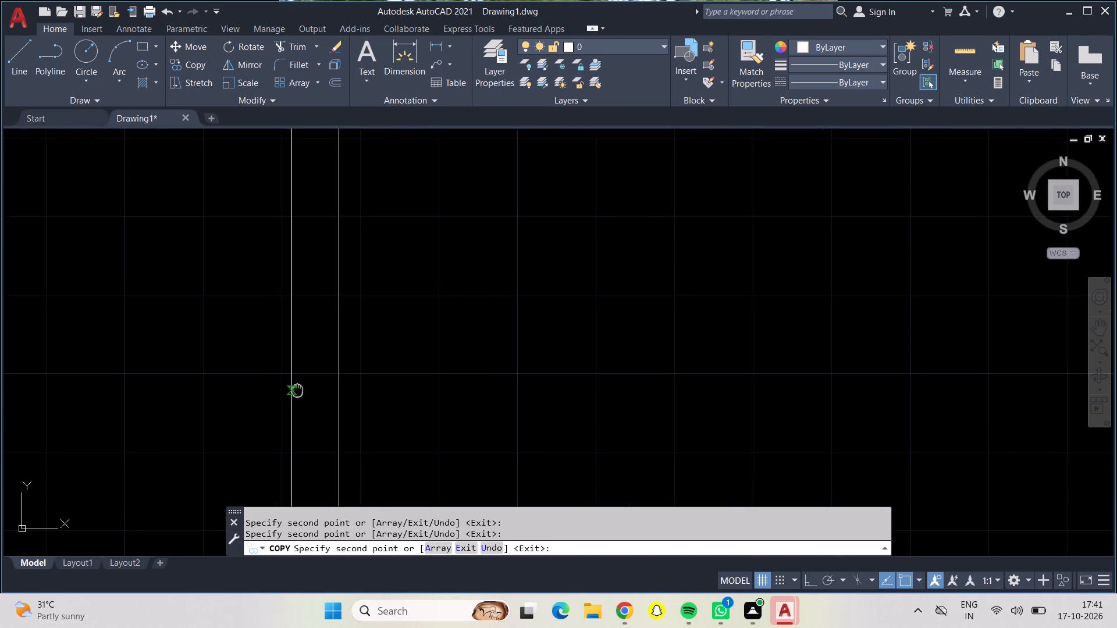
middle_drag(298, 390, 391, 304)
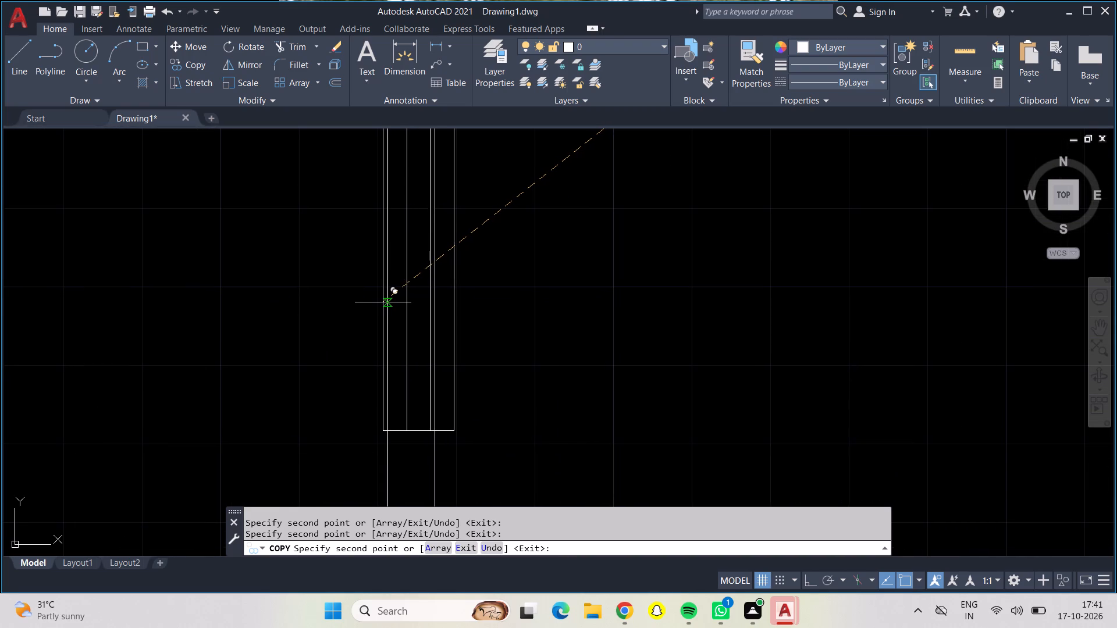
click(385, 302)
Place two copies of the window symbol in the left exterior wall of the lower-left room, one above the other.
scroll(372, 302, down, 3)
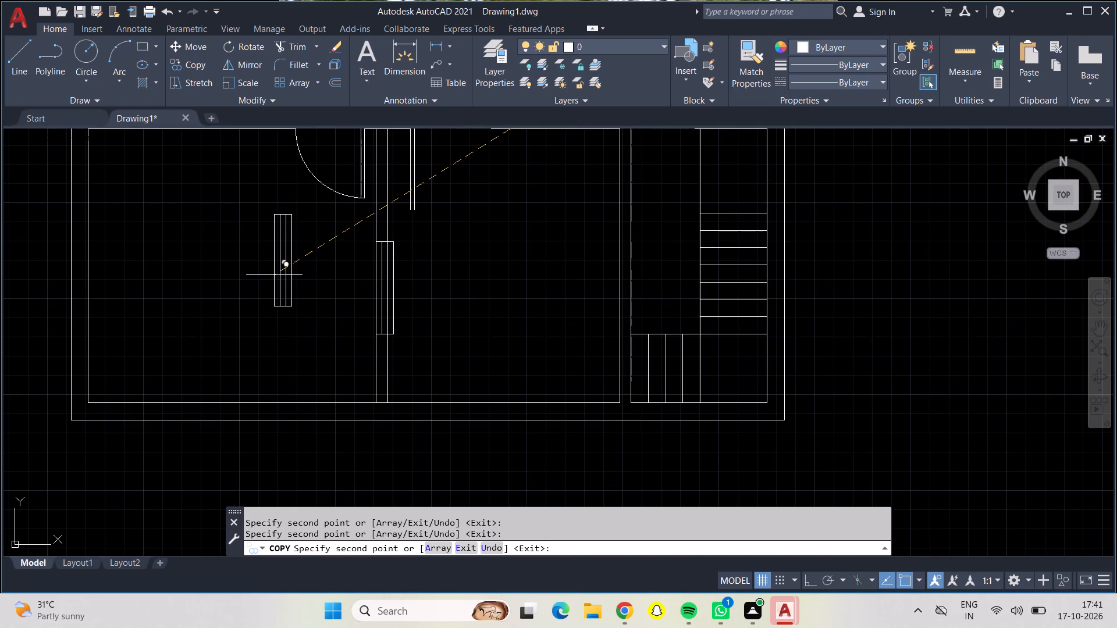
scroll(274, 274, down, 1)
middle_drag(268, 282, 368, 293)
middle_drag(383, 295, 446, 301)
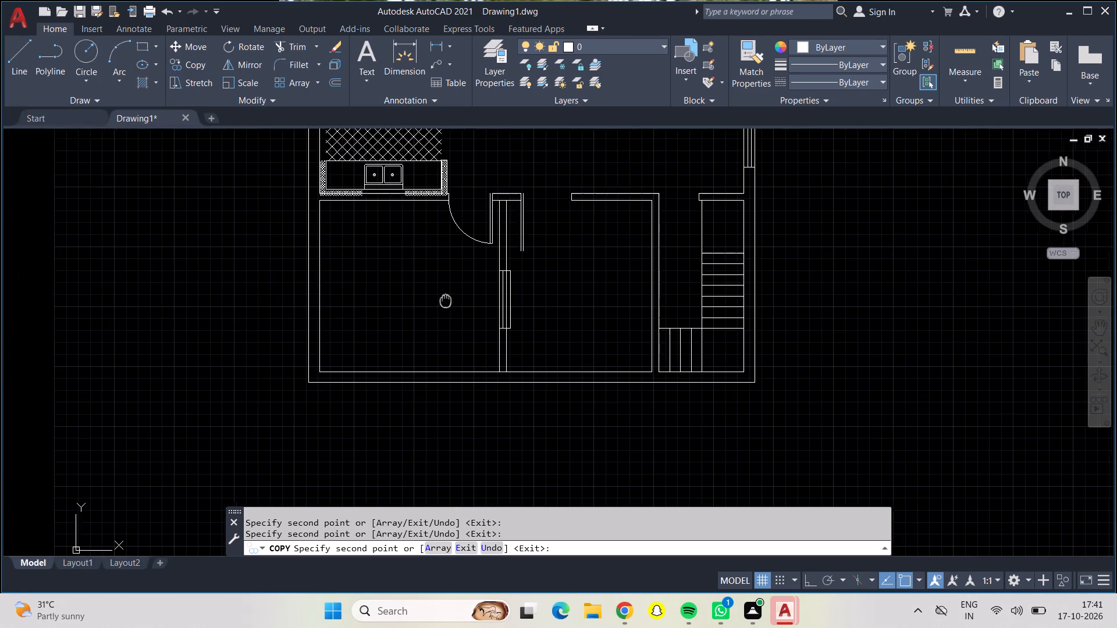
middle_drag(446, 301, 446, 301)
scroll(310, 273, up, 3)
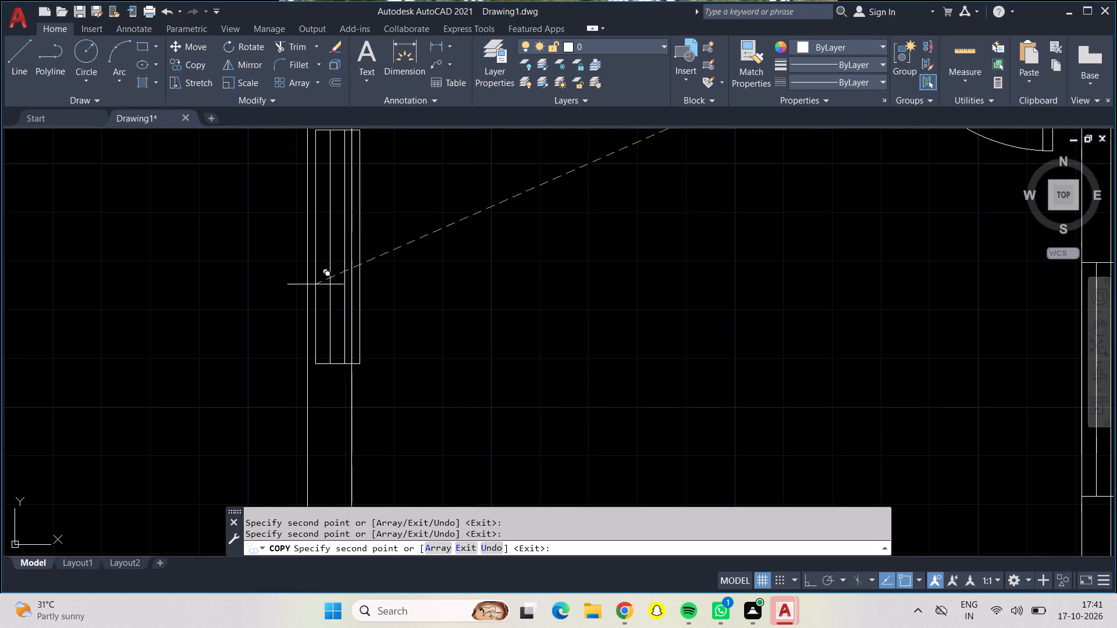
scroll(303, 285, down, 2)
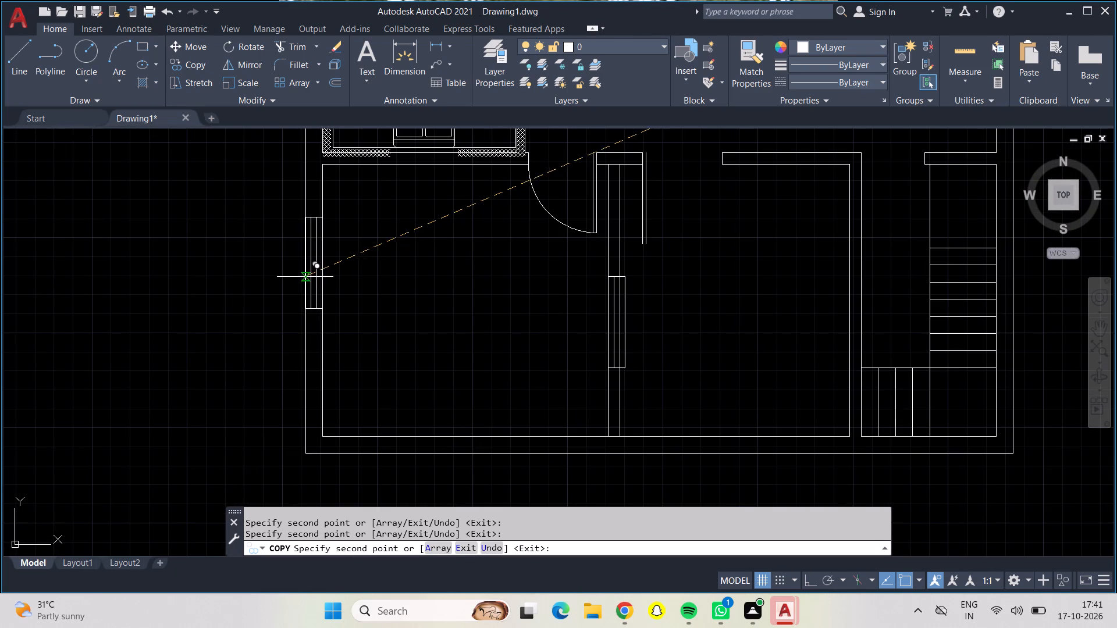
scroll(304, 260, up, 1)
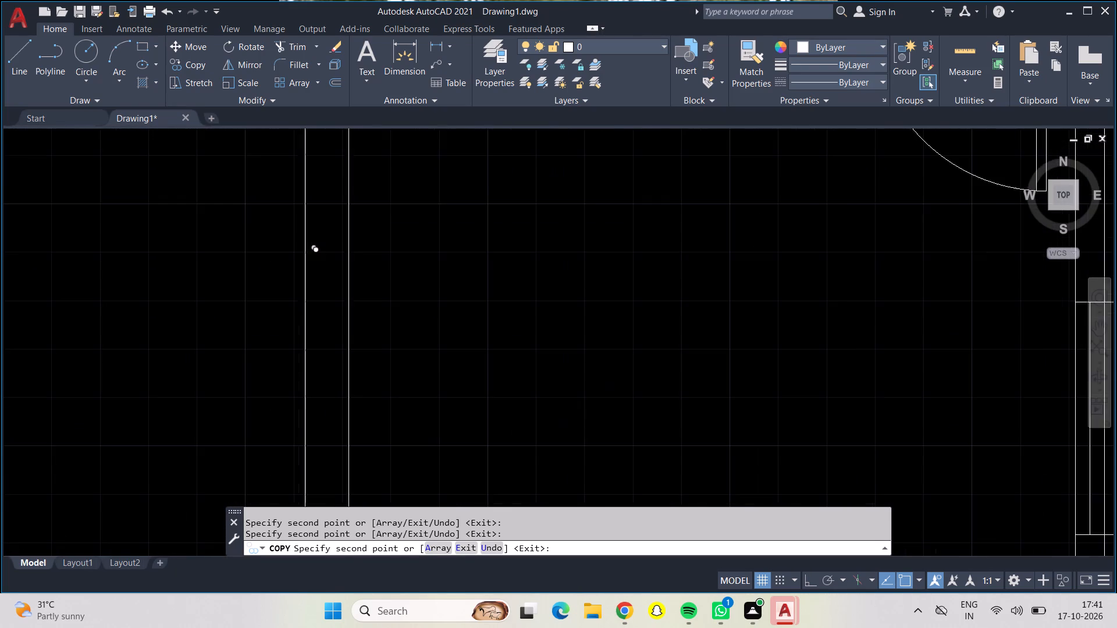
scroll(304, 260, up, 2)
click(304, 260)
scroll(304, 260, down, 3)
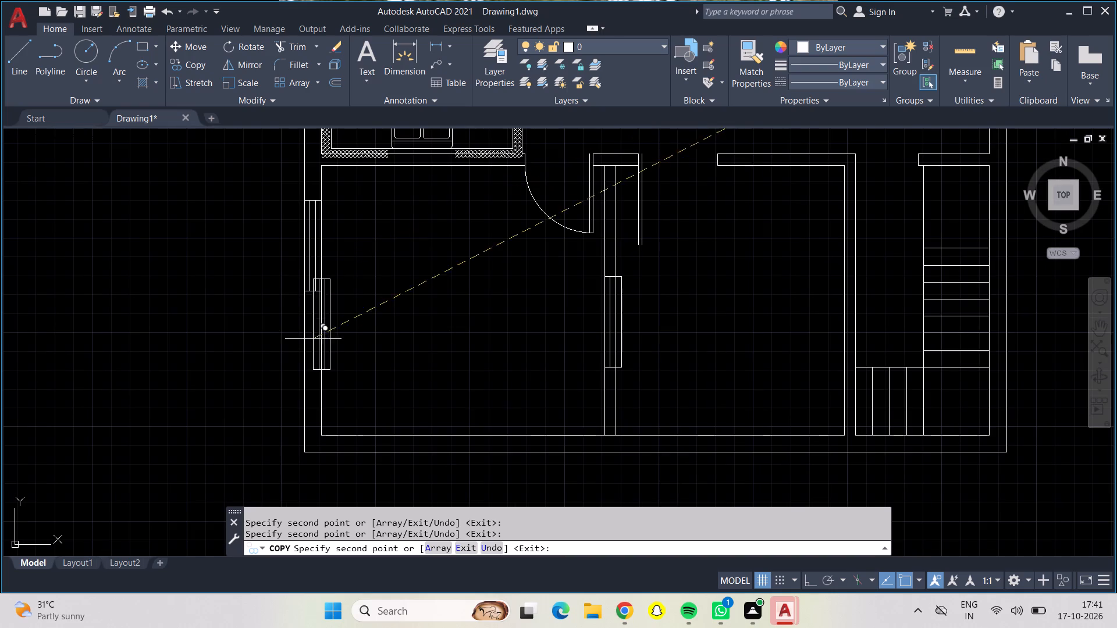
scroll(300, 381, up, 3)
scroll(307, 410, down, 1)
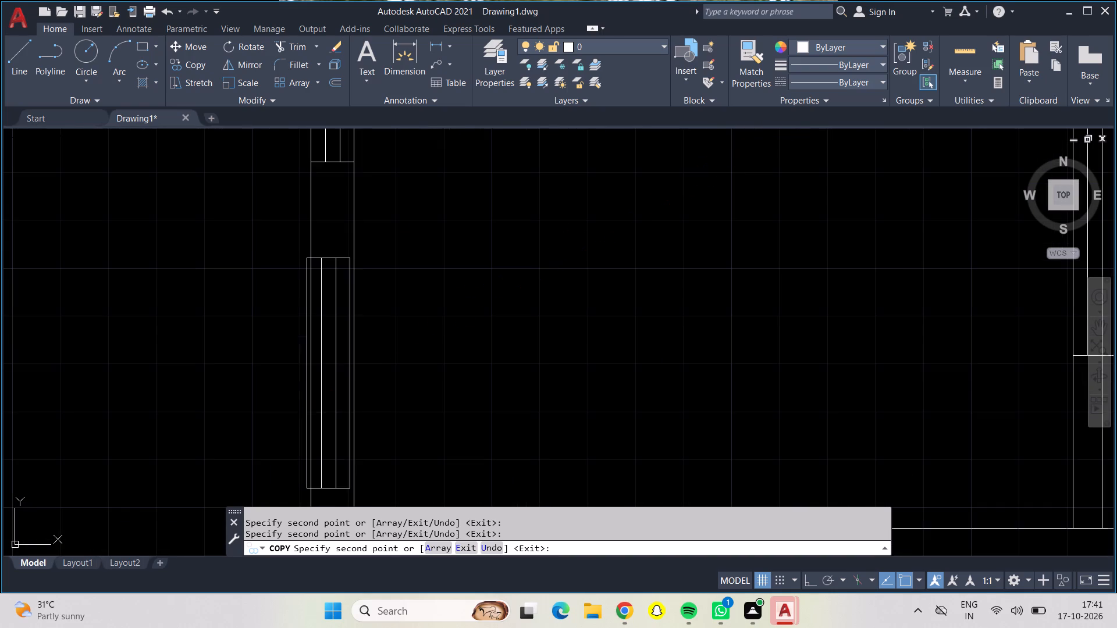
click(307, 421)
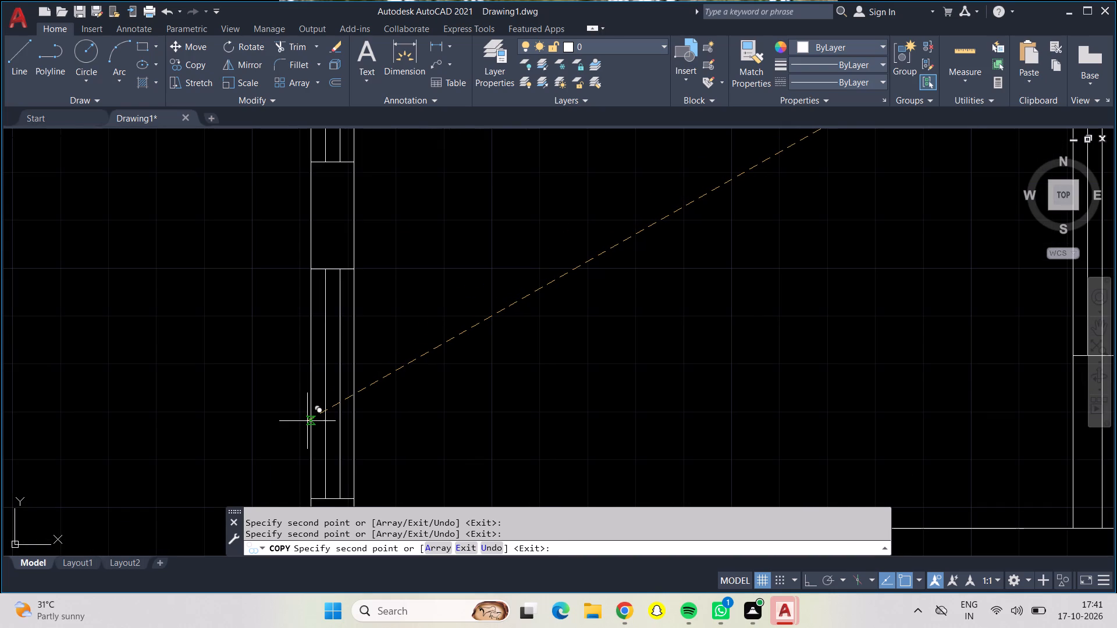
Place a copy of the window symbol in the left exterior wall beside the kitchen's hatched floor.
scroll(307, 421, down, 2)
middle_drag(373, 387, 374, 476)
scroll(308, 191, up, 1)
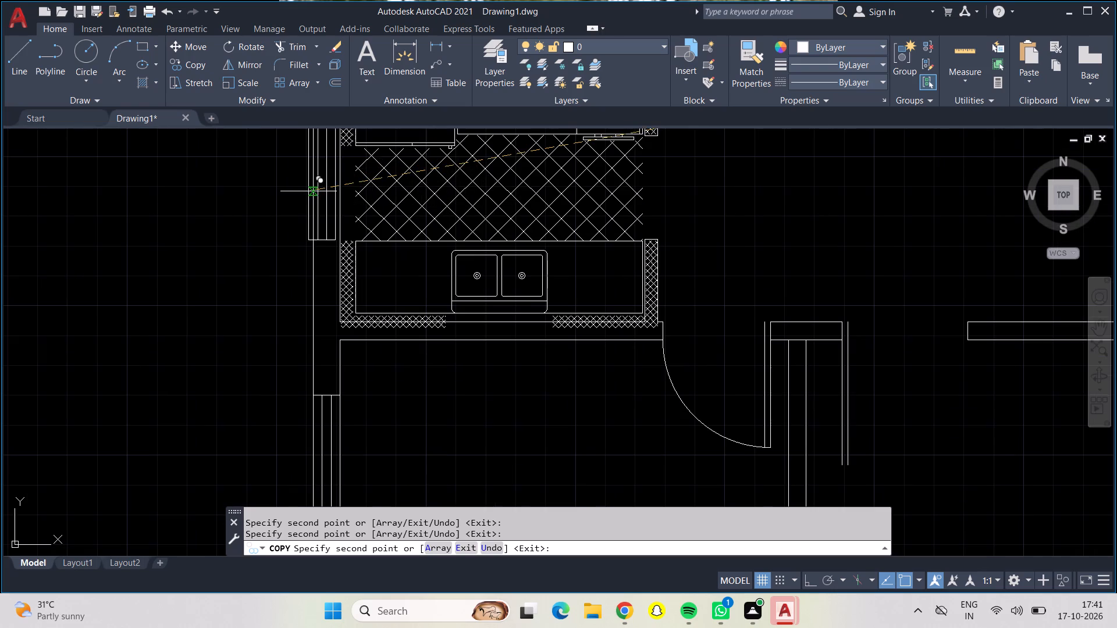
middle_drag(308, 191, 311, 342)
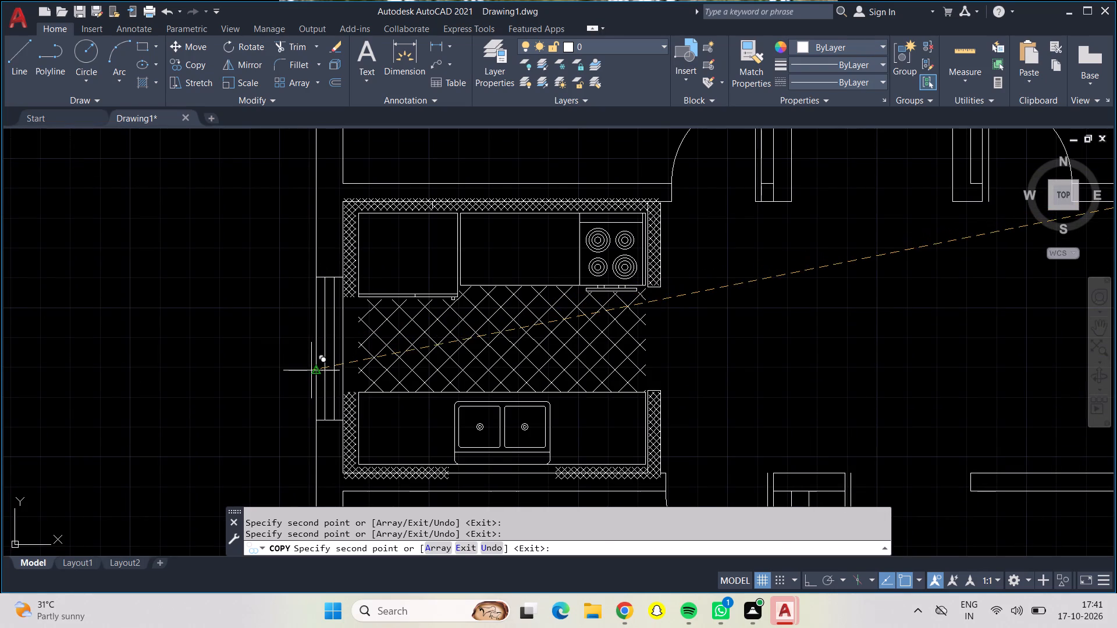
click(315, 367)
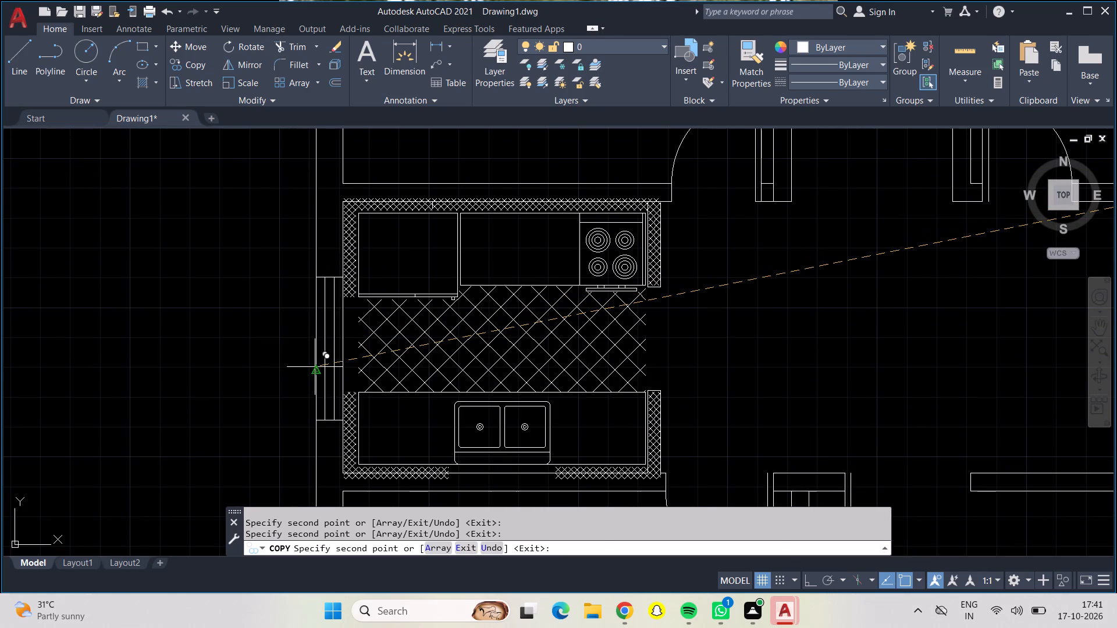
scroll(332, 304, down, 2)
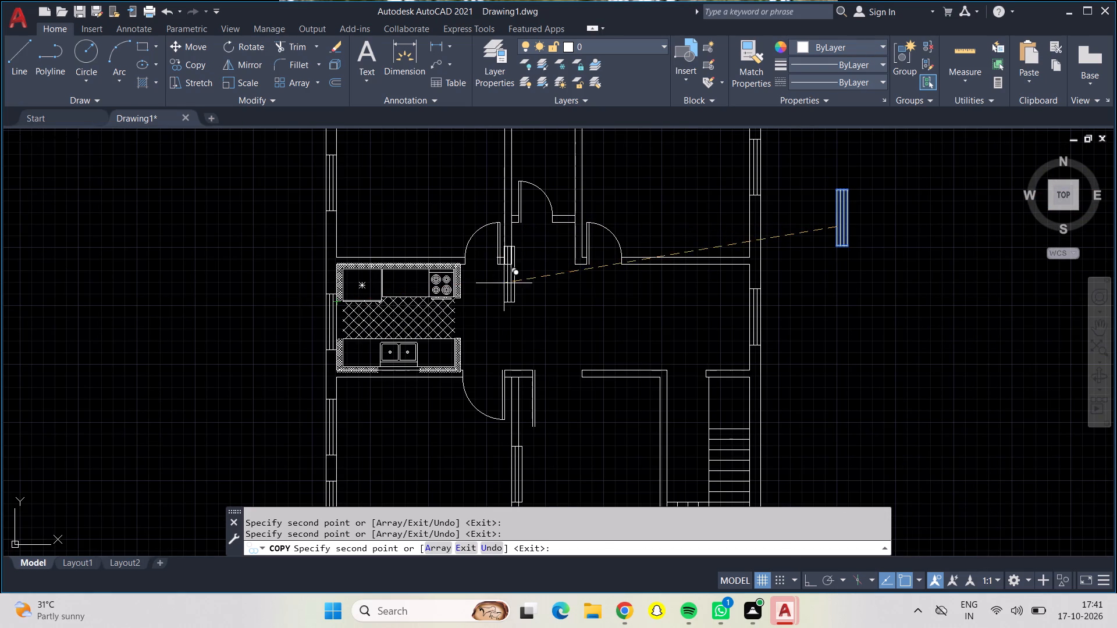
middle_drag(545, 308, 468, 259)
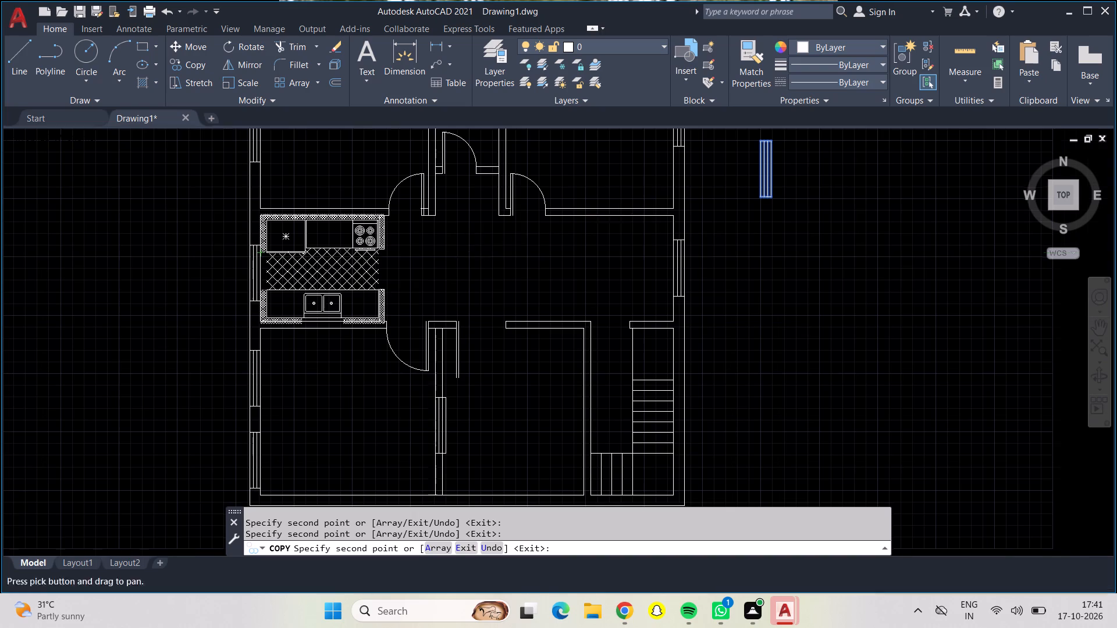
scroll(544, 280, down, 1)
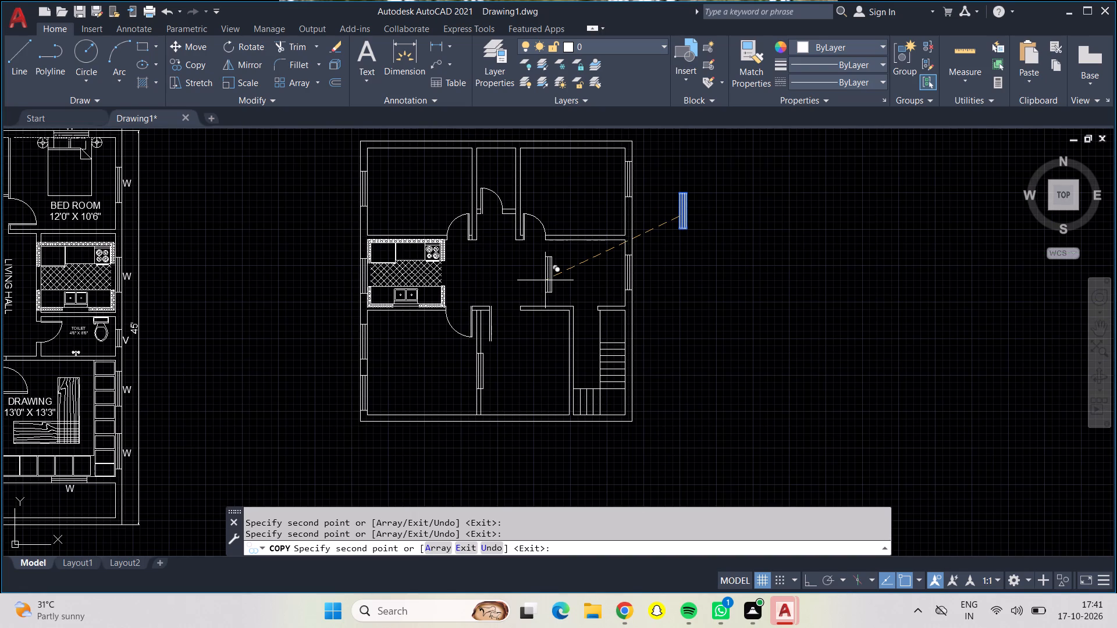
End the window copying and move the window in the upper-right room's right exterior wall down along the wall to about its middle.
middle_drag(545, 279, 508, 266)
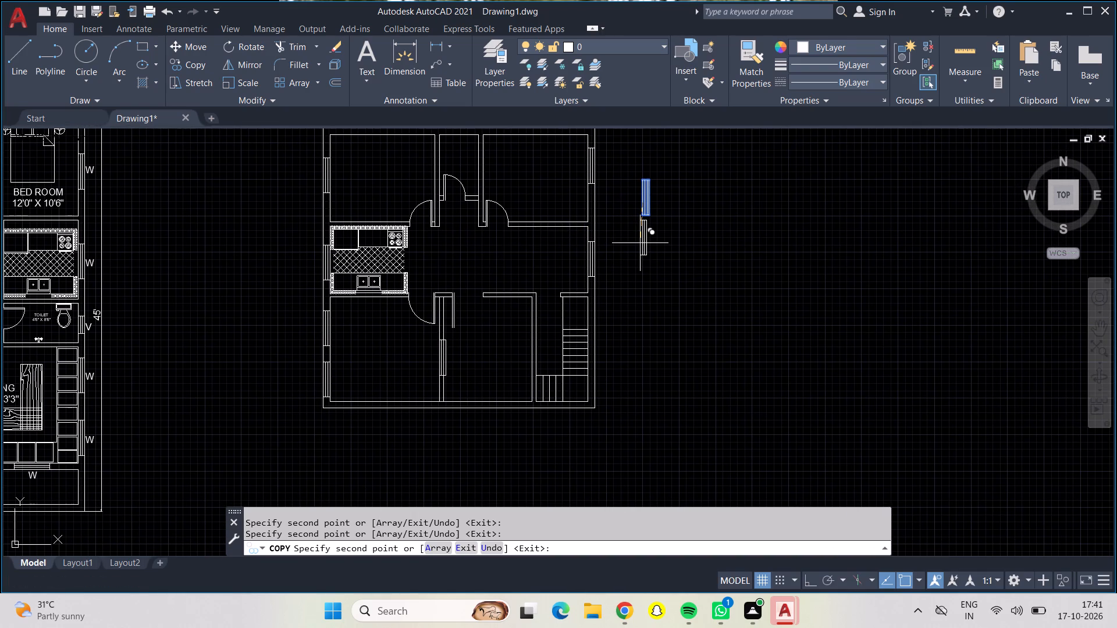
key(Return)
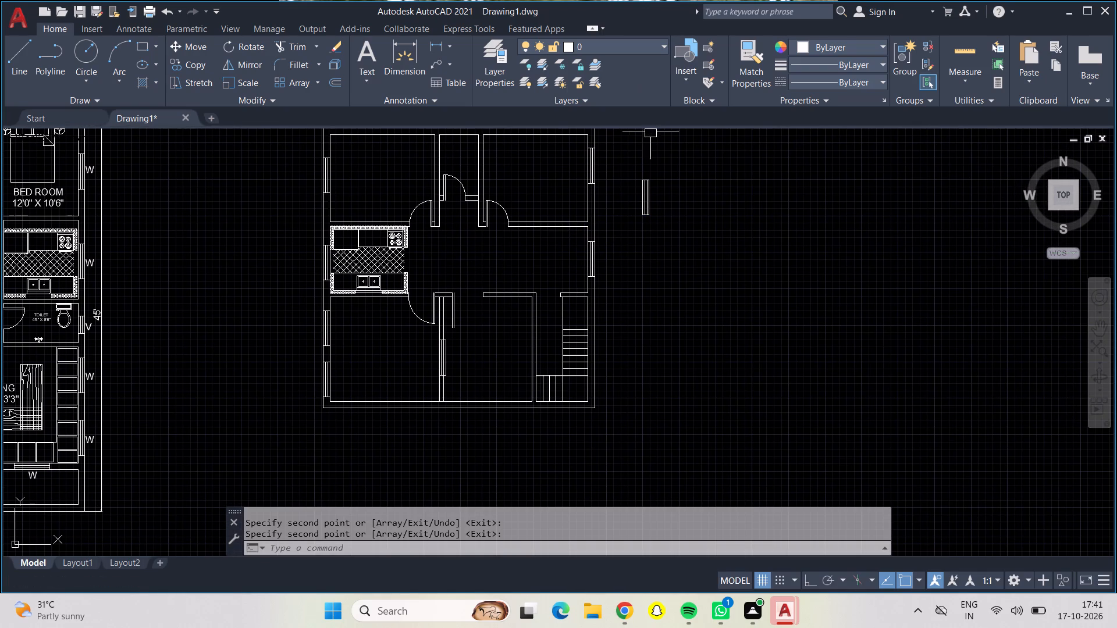
scroll(550, 167, up, 3)
middle_drag(594, 199, 446, 304)
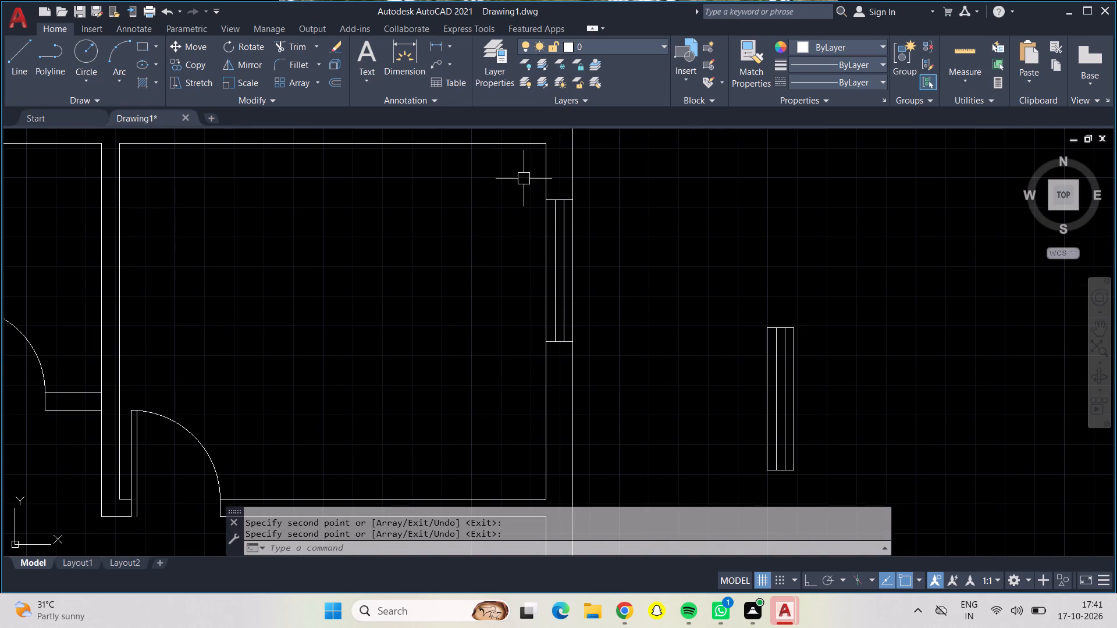
click(524, 179)
click(601, 350)
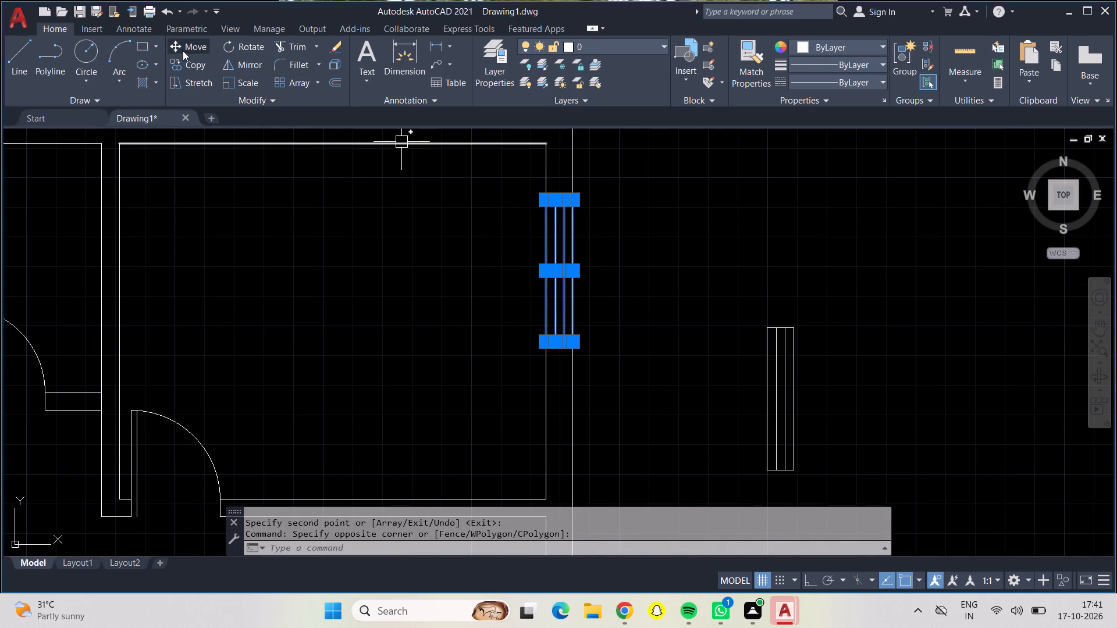
drag(180, 51, 188, 52)
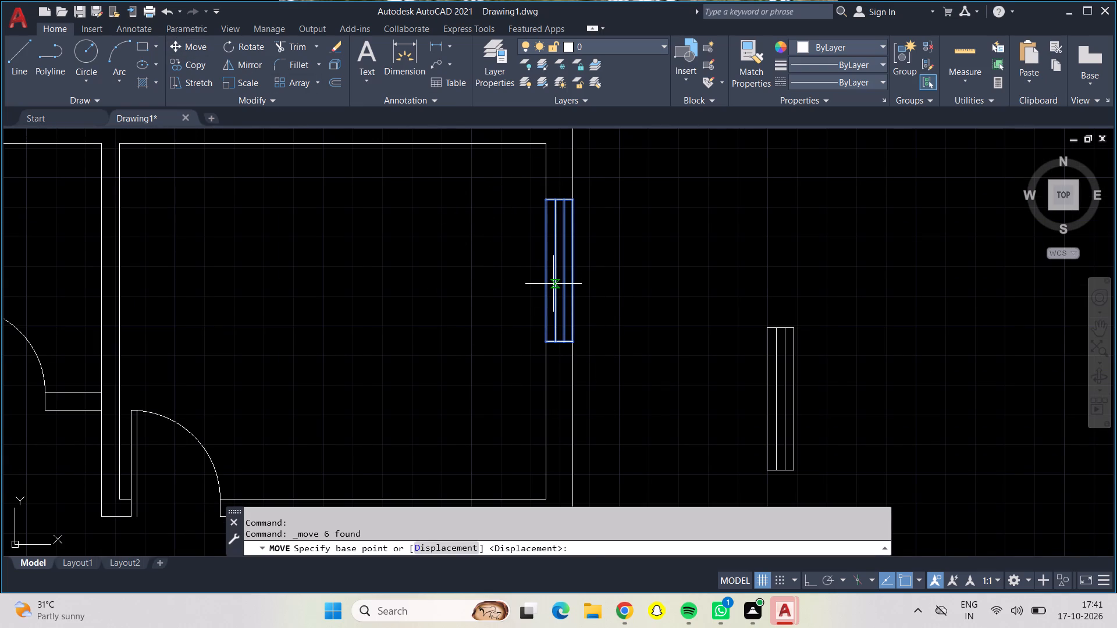
click(553, 284)
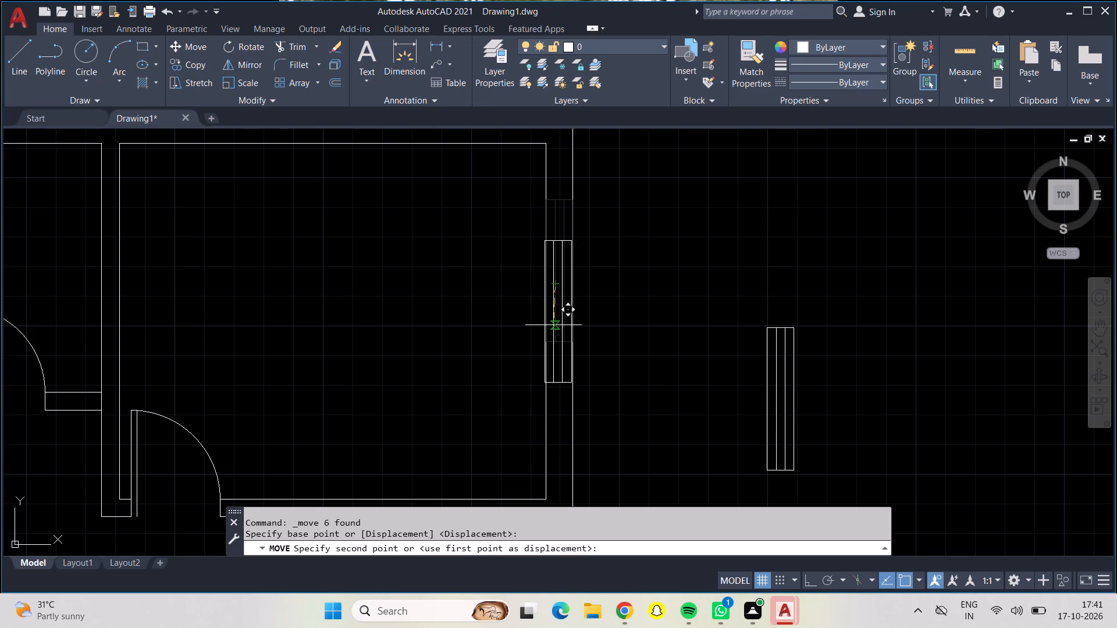
click(553, 336)
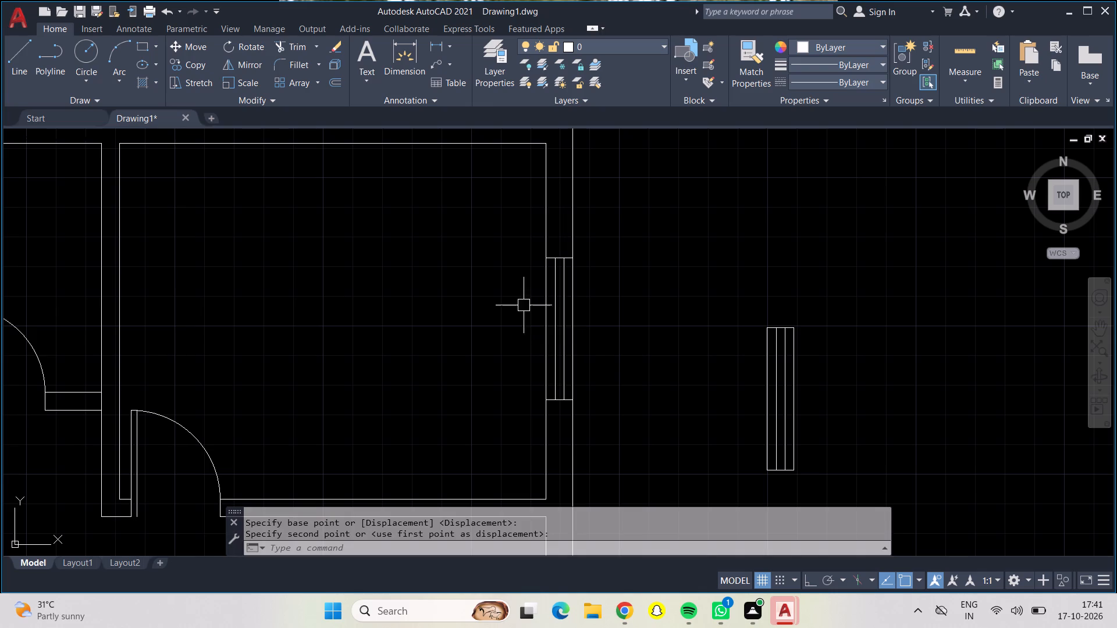
Rotate the spare window symbol outside the plan a quarter turn so that it lies horizontally.
scroll(511, 294, down, 2)
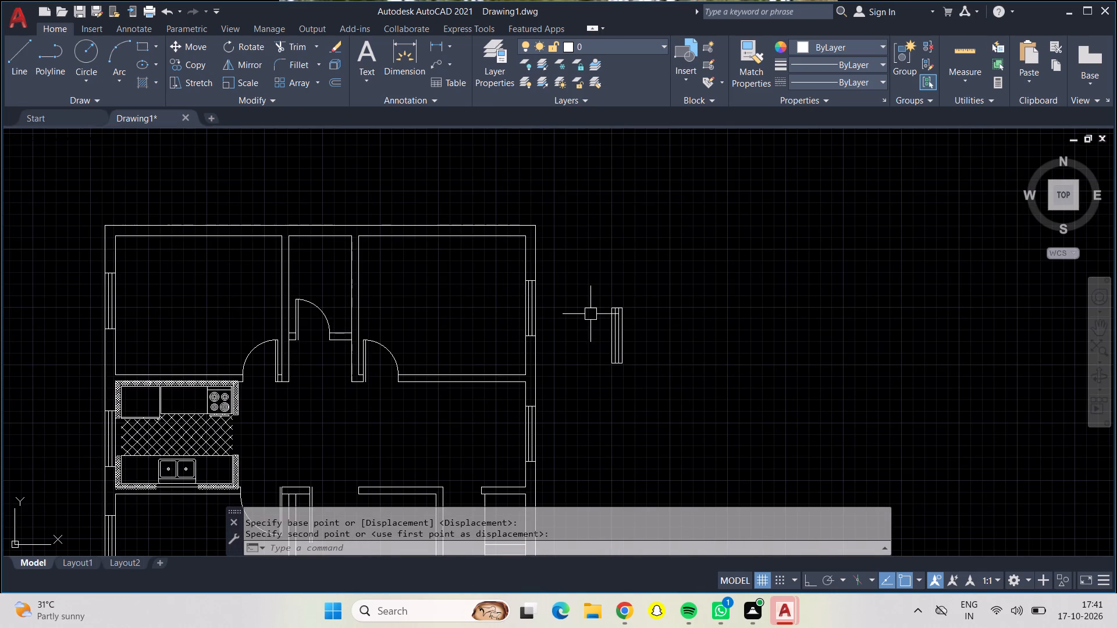
click(593, 291)
click(649, 374)
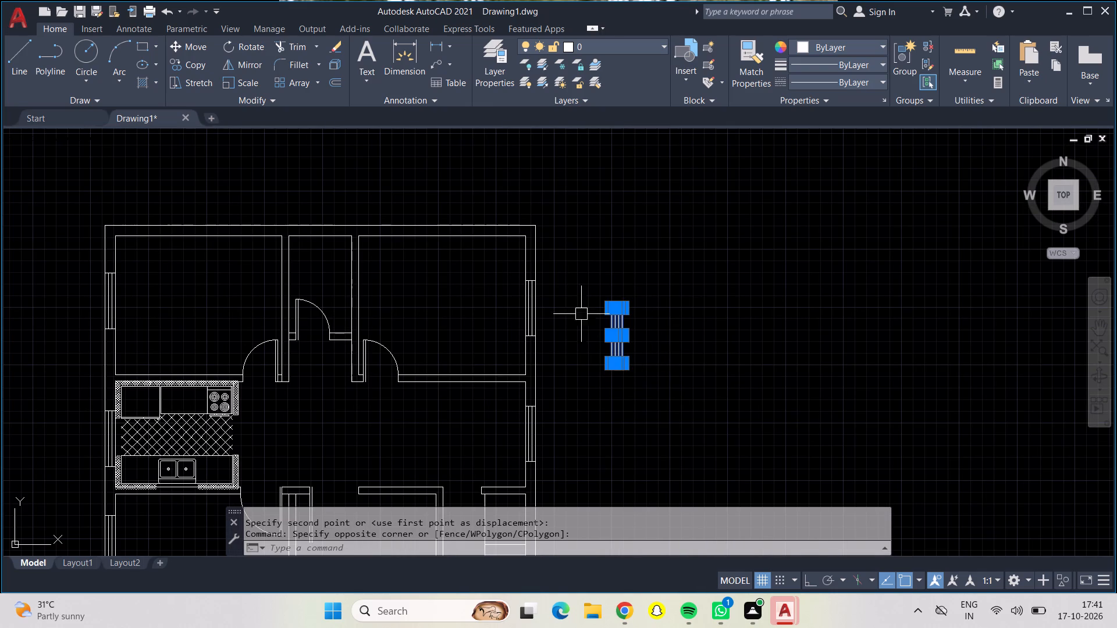
click(243, 47)
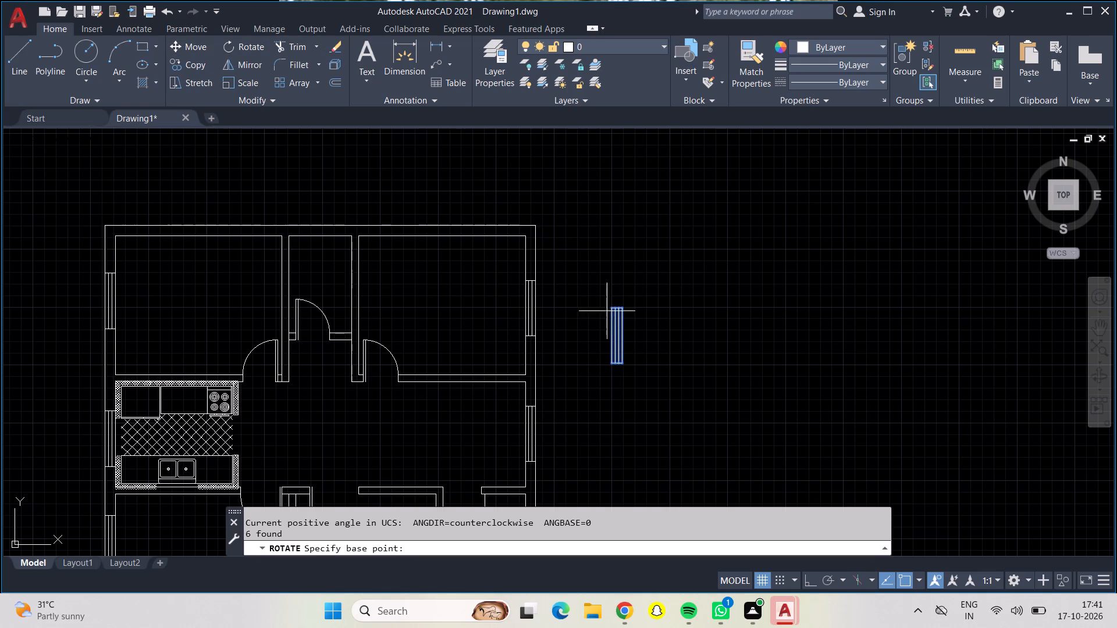
click(623, 359)
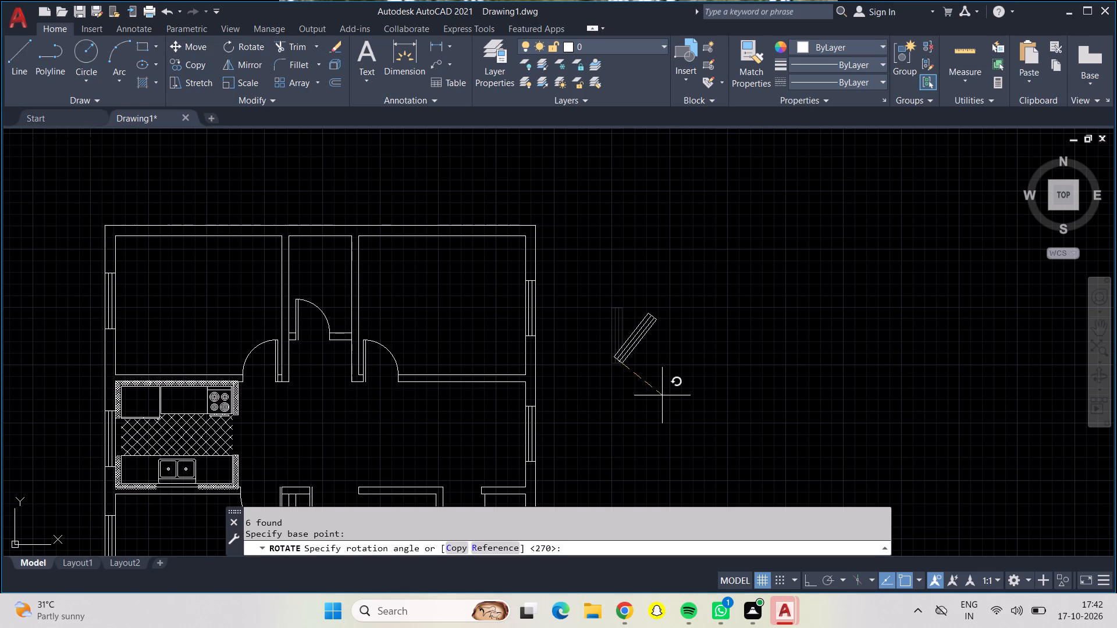
key(F8)
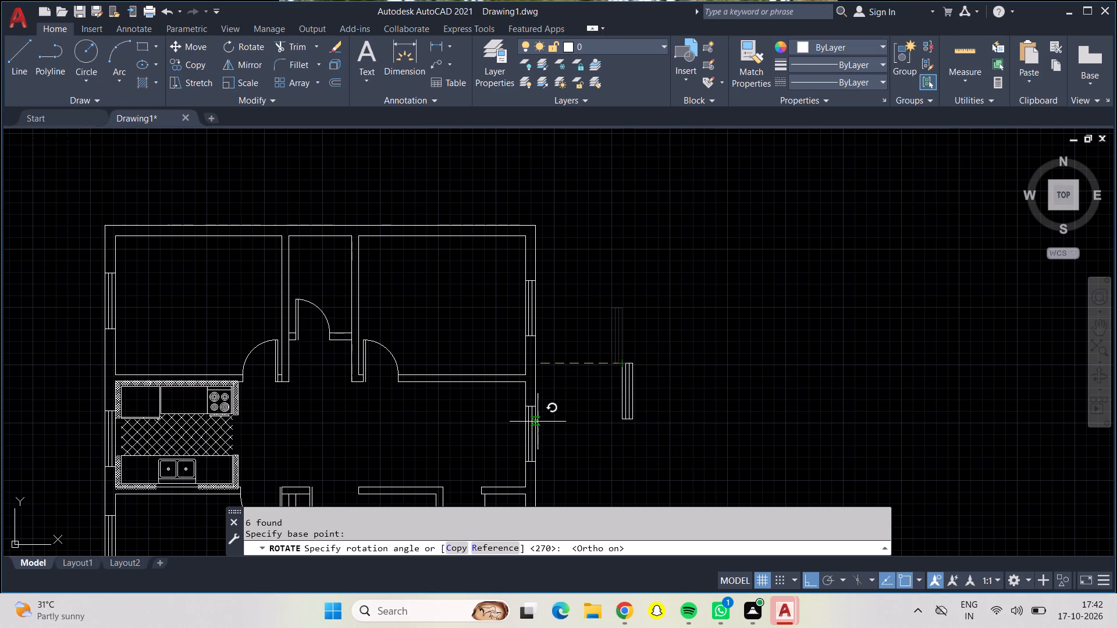
click(607, 440)
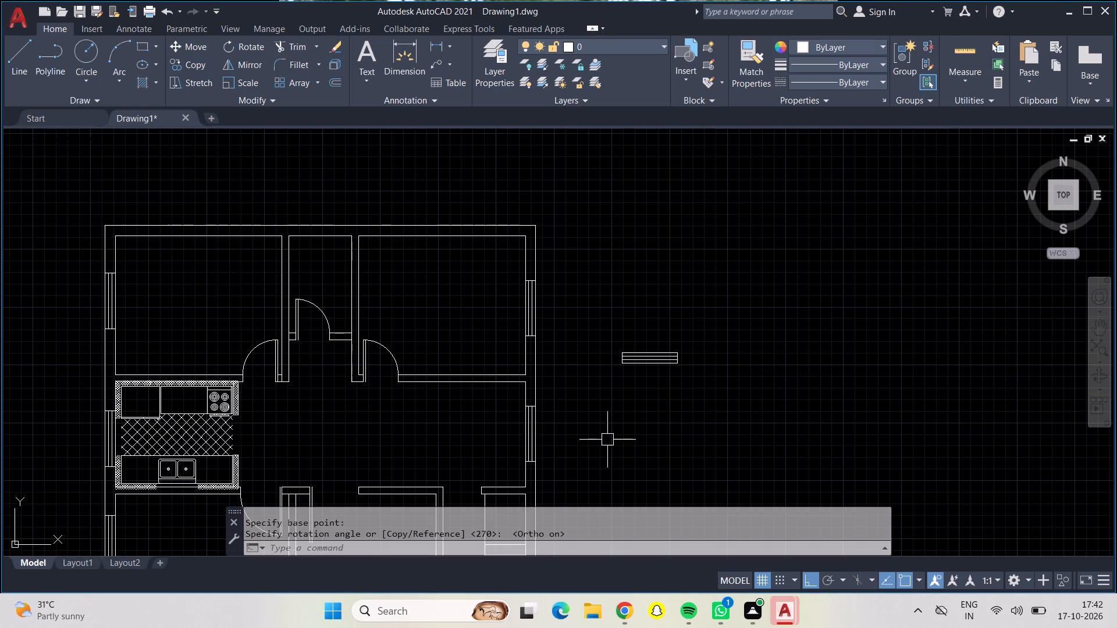
Copy the horizontal window symbol by its upper-left corner into the top exterior wall of the upper-right room.
click(607, 333)
click(734, 390)
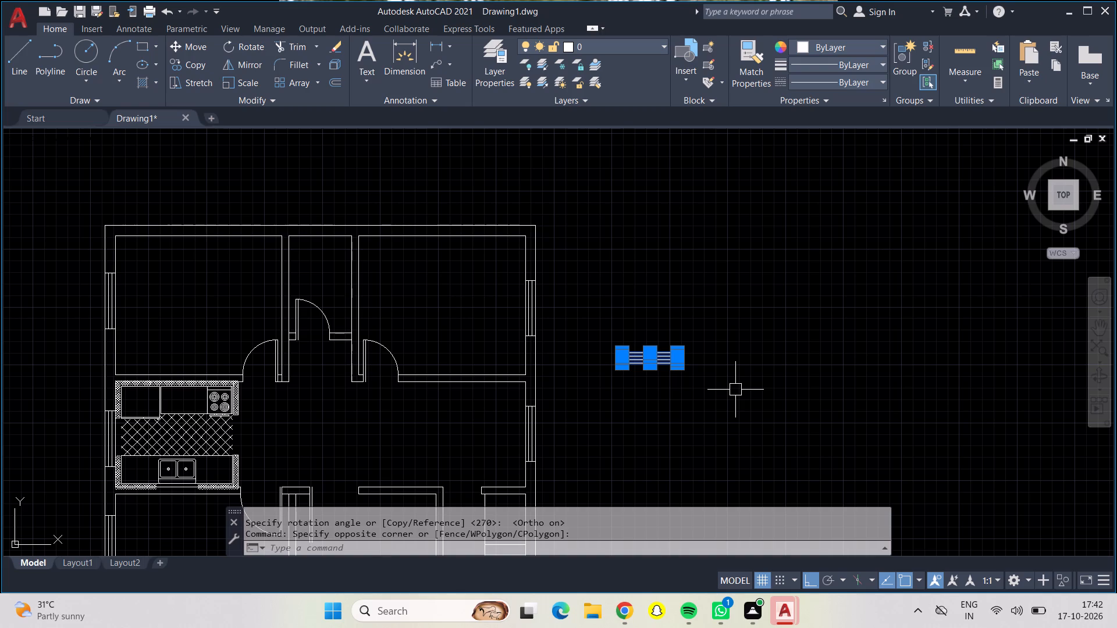
key(F8)
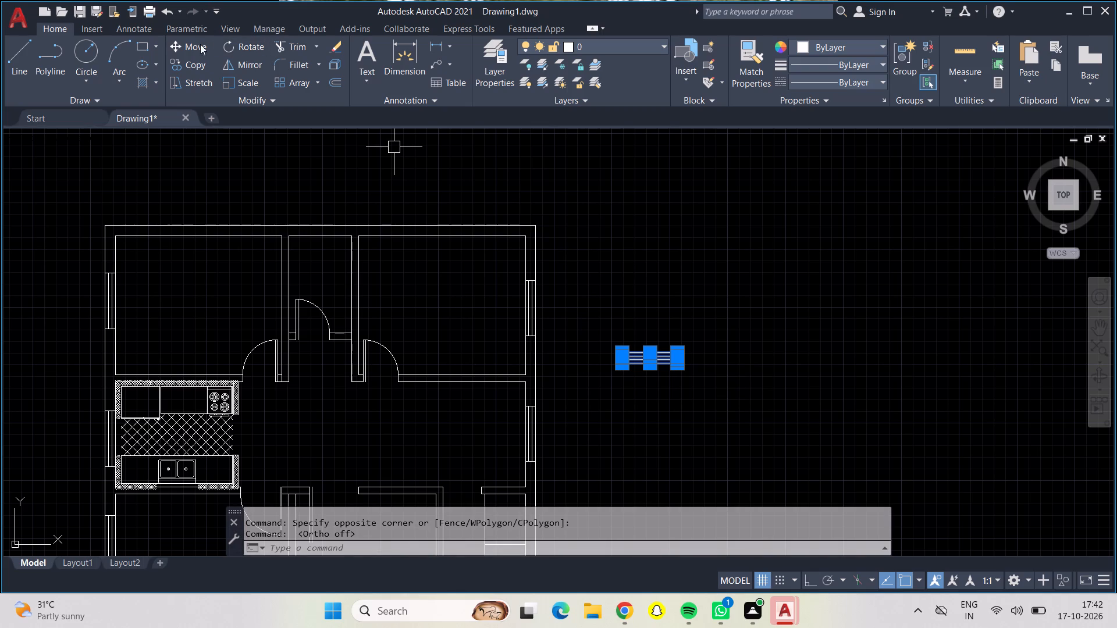
click(198, 61)
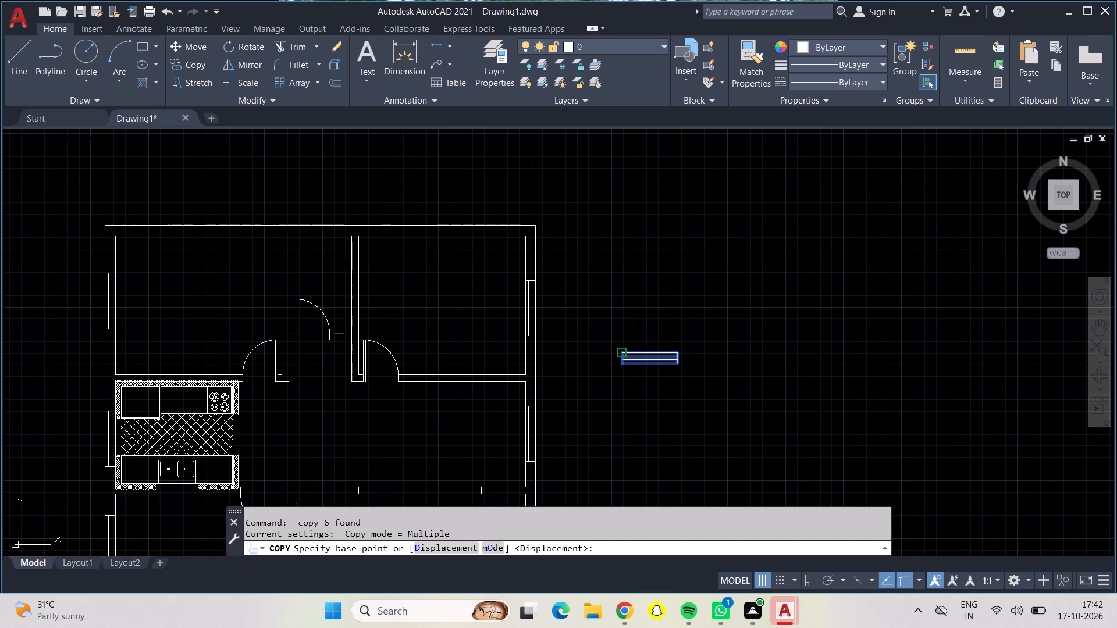
click(619, 352)
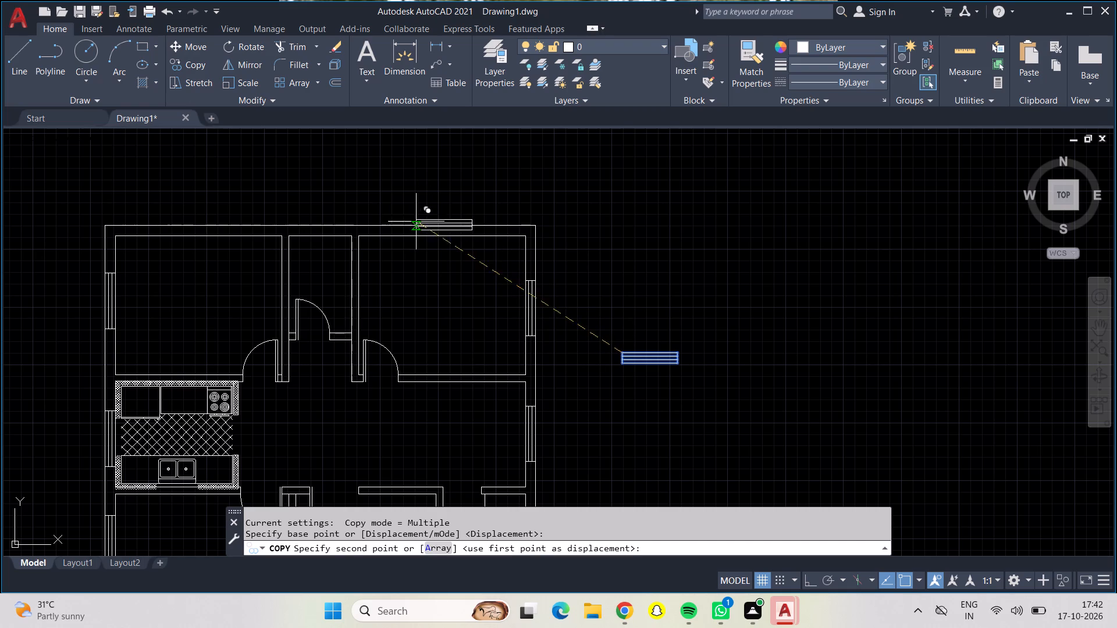
scroll(416, 227, up, 5)
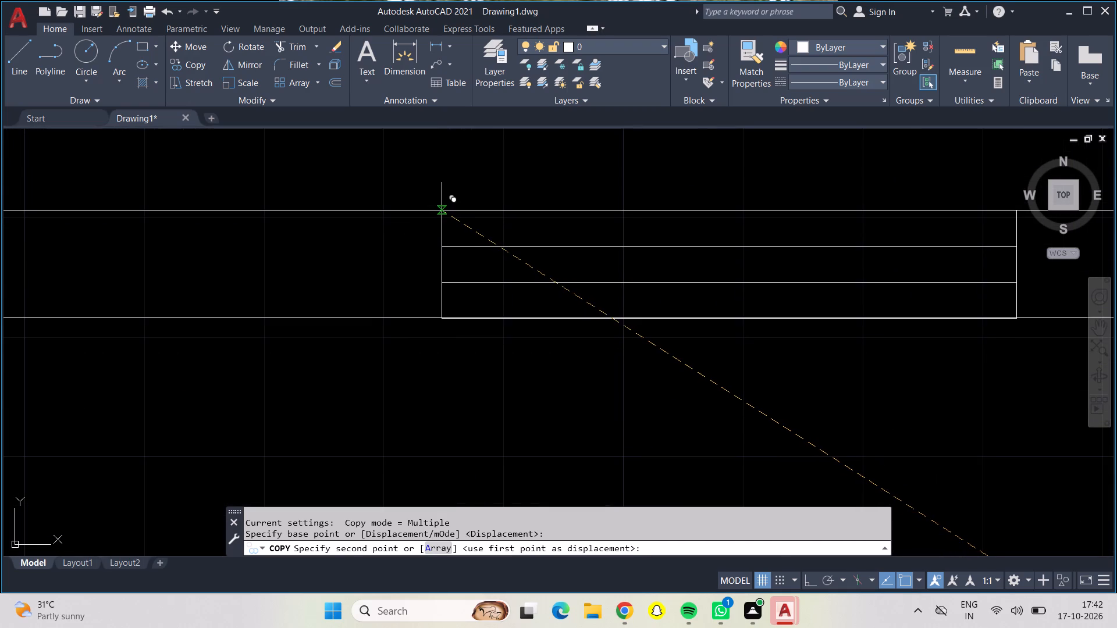
click(442, 210)
Place a copy of the horizontal window symbol in the top exterior wall of the upper-left room.
scroll(440, 209, up, 1)
scroll(440, 209, down, 3)
scroll(408, 276, down, 2)
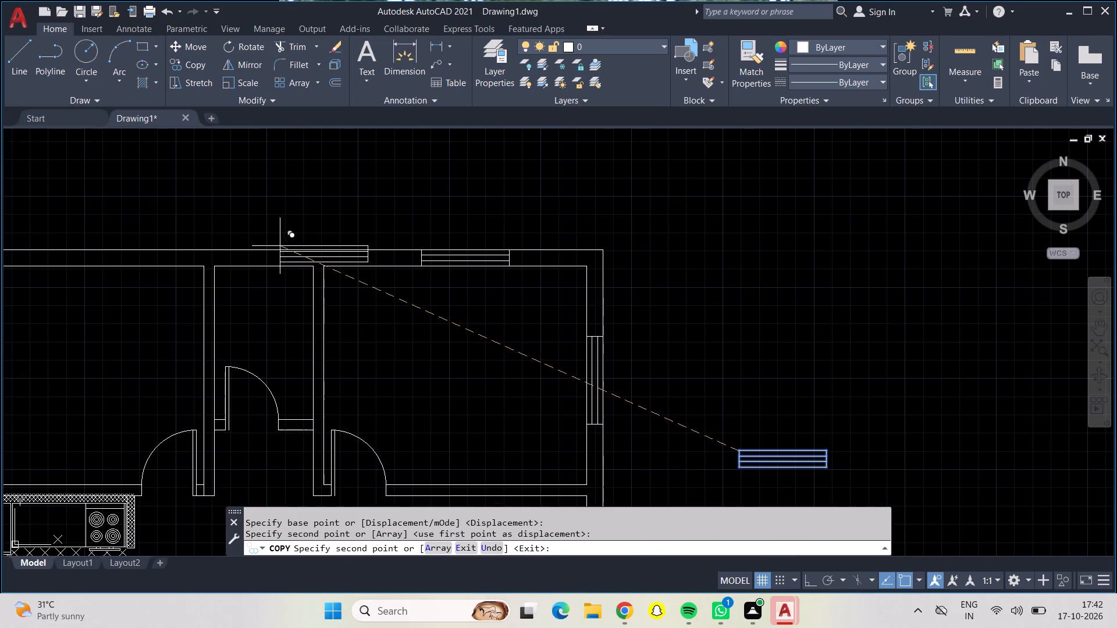
middle_drag(258, 240, 591, 280)
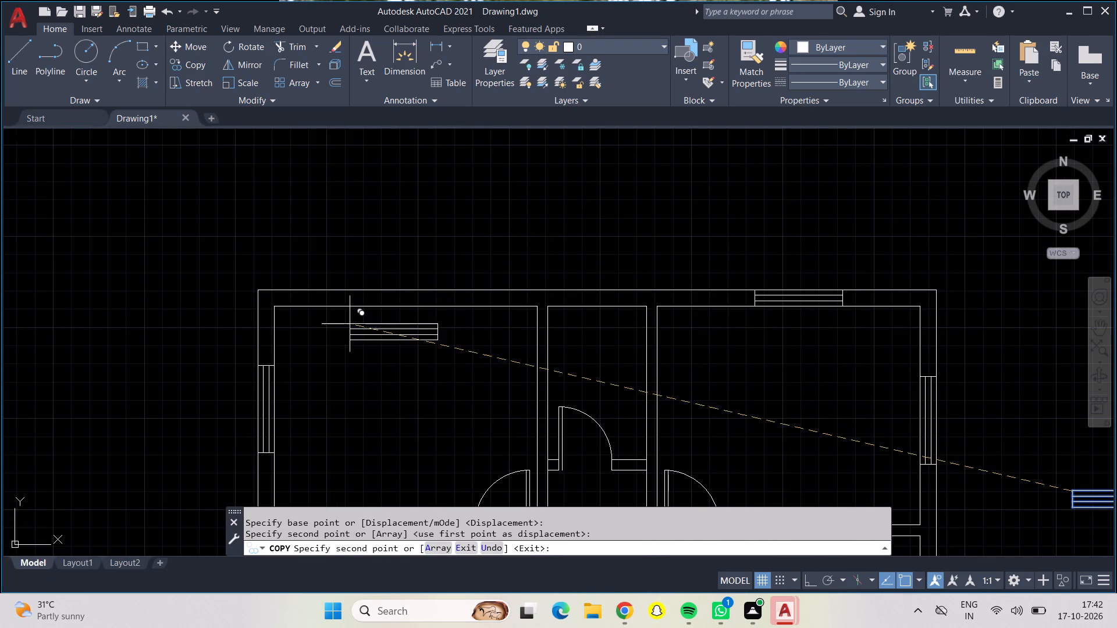
scroll(364, 305, up, 4)
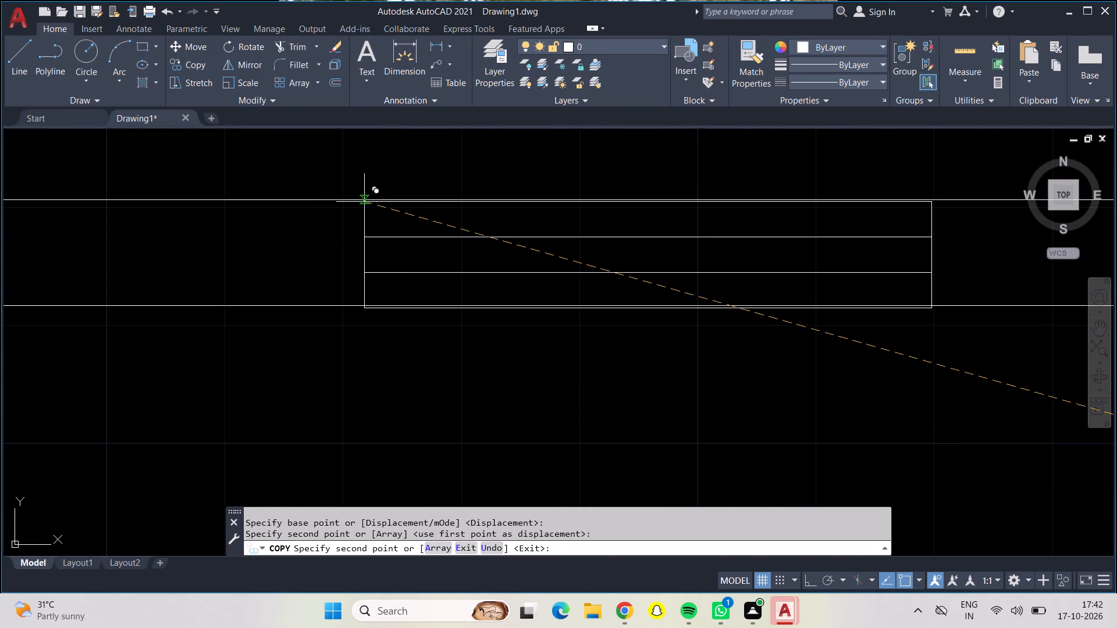
click(364, 202)
Place a copy of the horizontal window symbol in the bottom exterior wall of the lower-left room and end the copying.
scroll(364, 201, down, 3)
scroll(373, 349, down, 1)
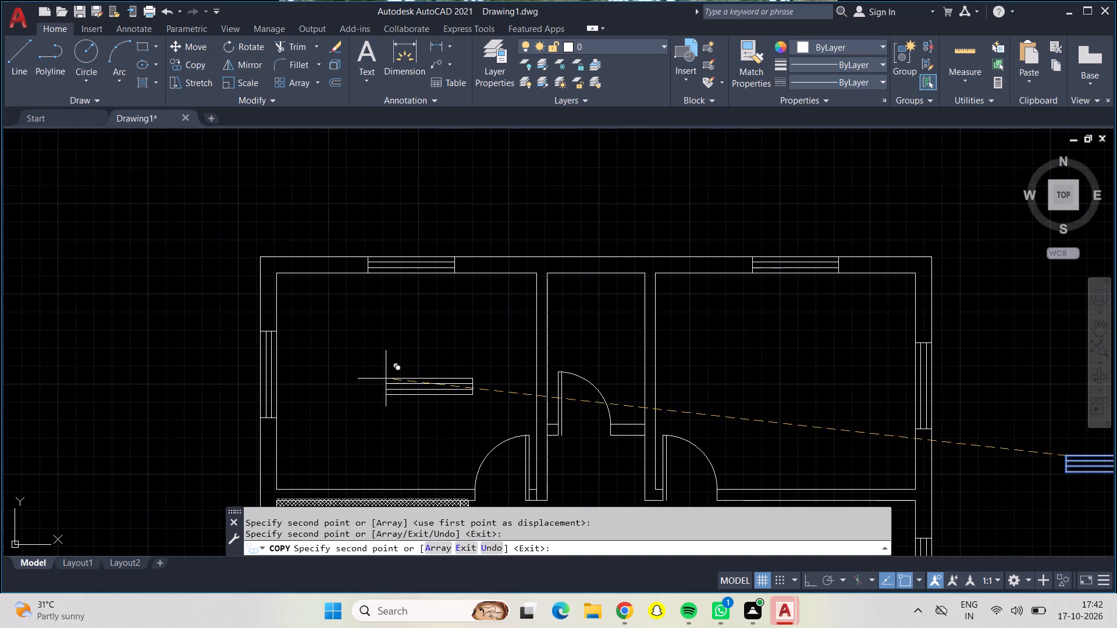
scroll(386, 379, down, 2)
middle_drag(386, 380, 397, 290)
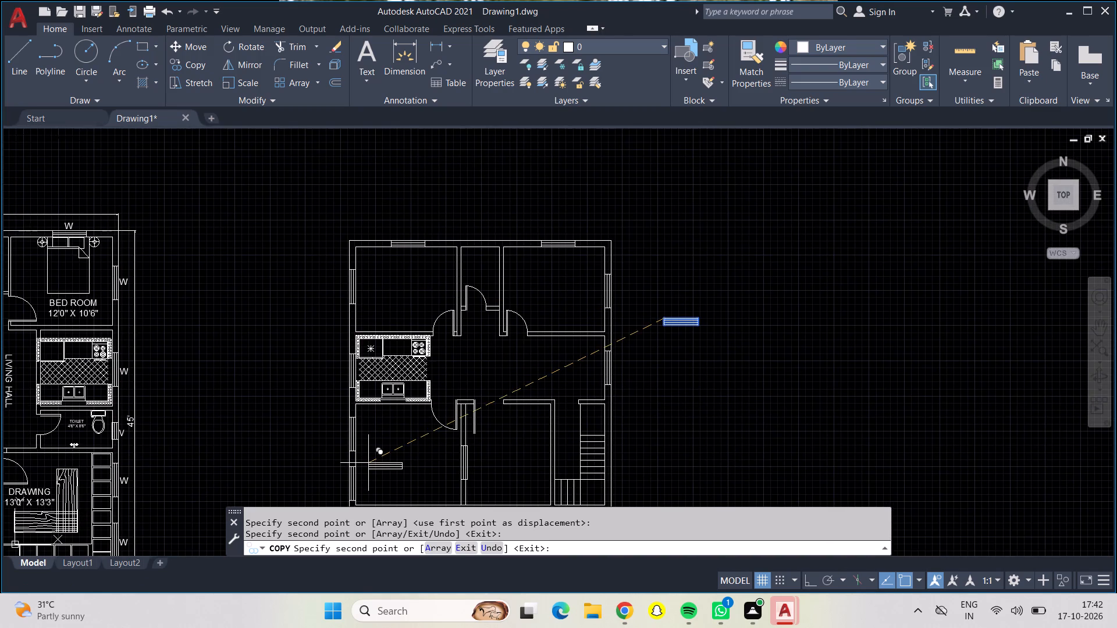
middle_drag(368, 462, 371, 391)
scroll(405, 438, up, 5)
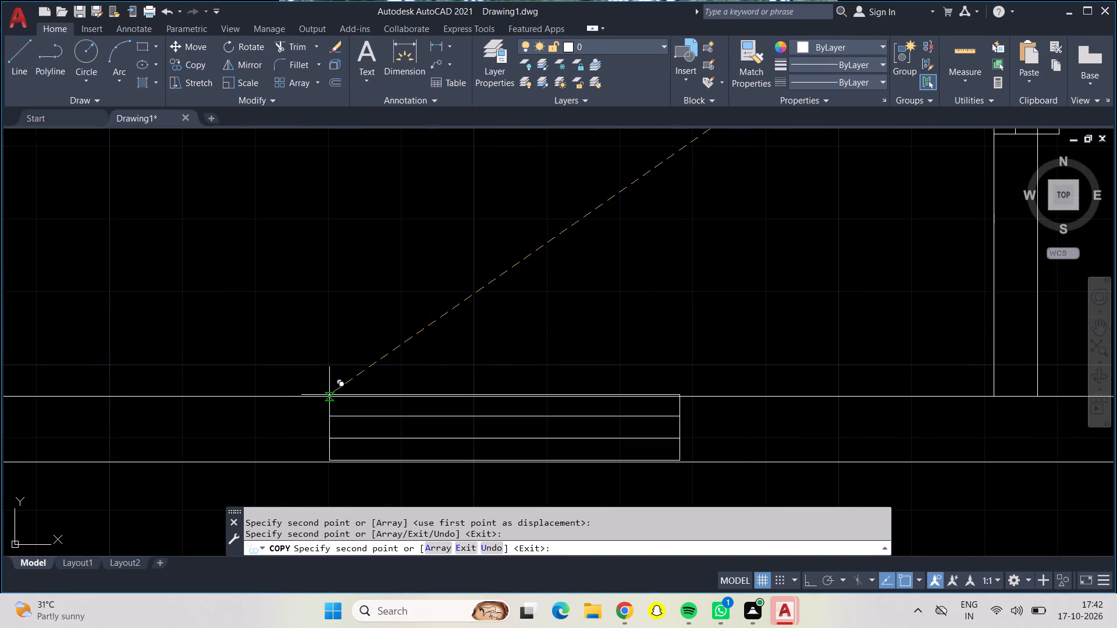
click(329, 395)
scroll(329, 395, down, 3)
scroll(582, 312, down, 1)
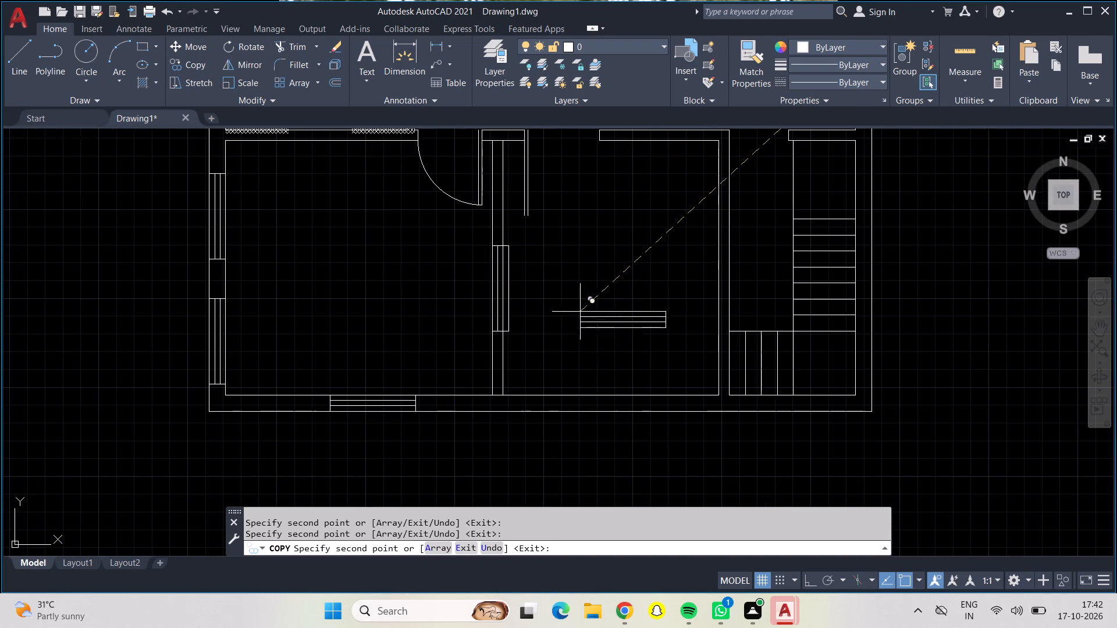
middle_drag(587, 334, 451, 541)
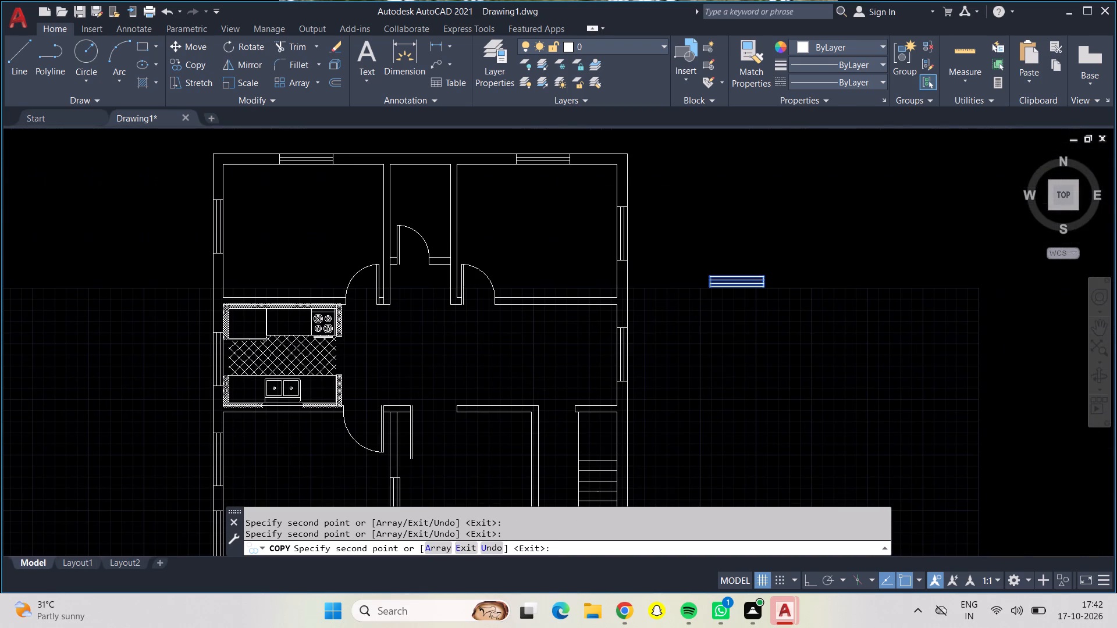
scroll(453, 344, down, 1)
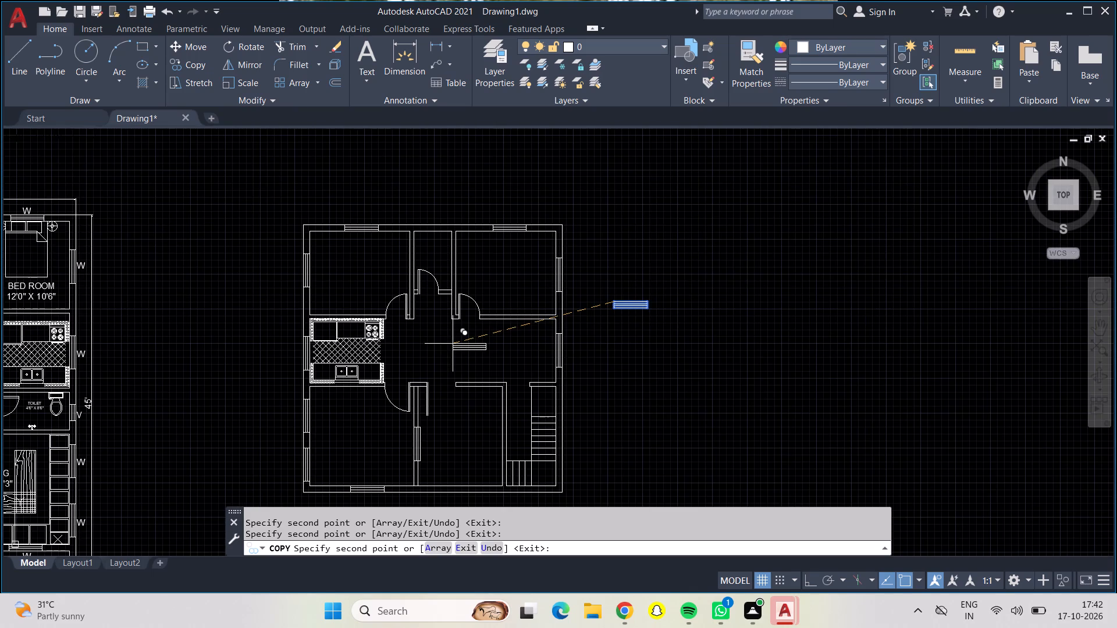
middle_drag(453, 344, 611, 320)
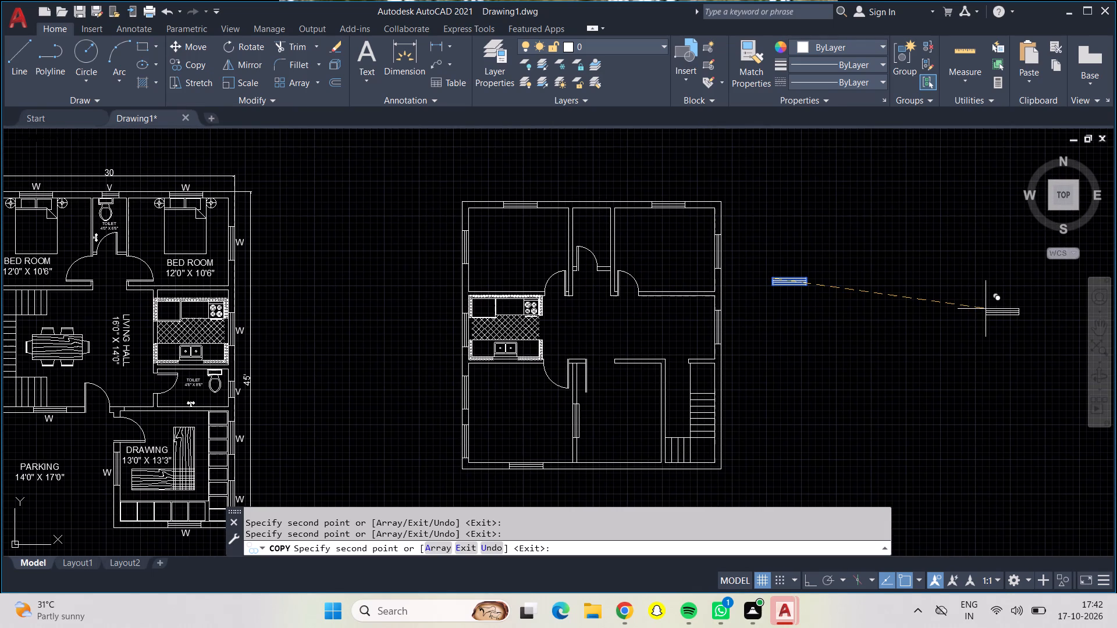
key(Return)
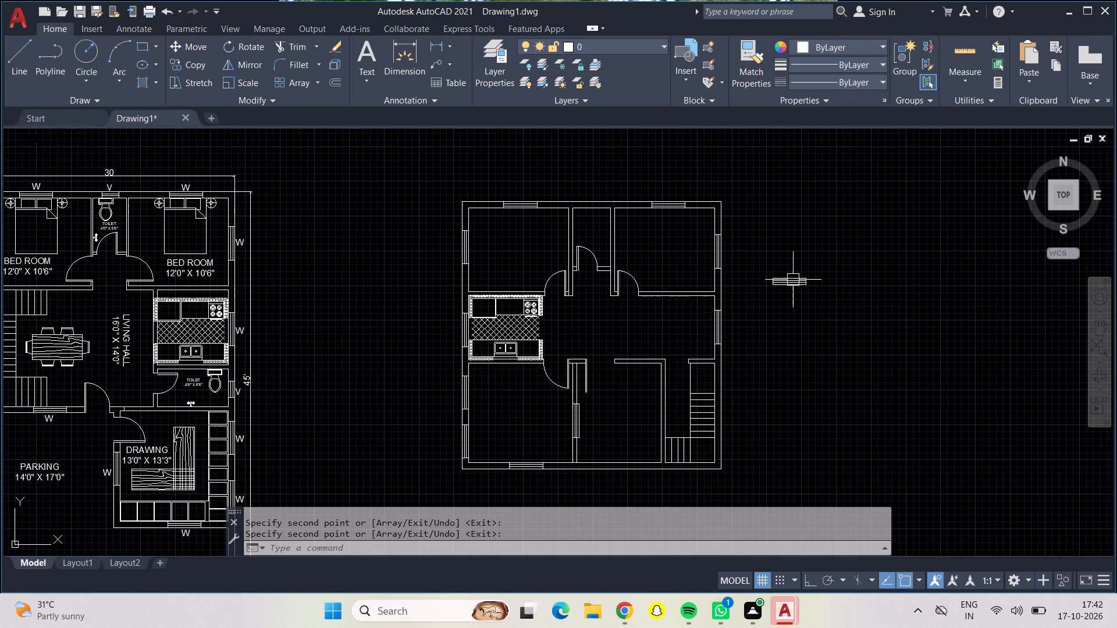
Offset the left end line of the spare horizontal window symbol 2' inward to mark the shorter window's length.
scroll(793, 280, up, 6)
drag(407, 203, 428, 216)
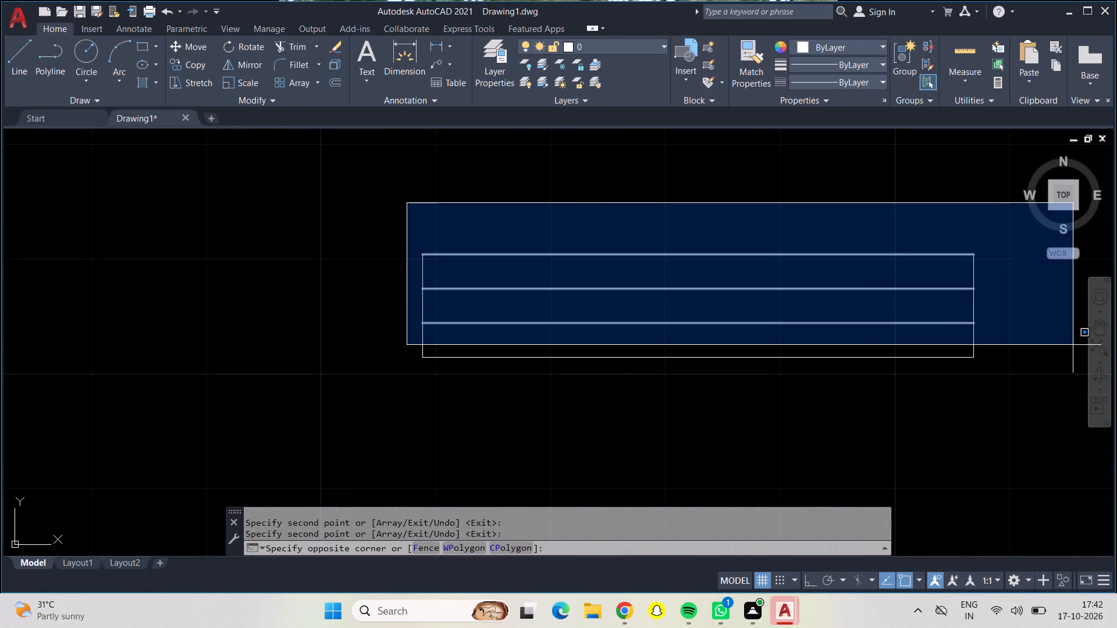
click(1035, 444)
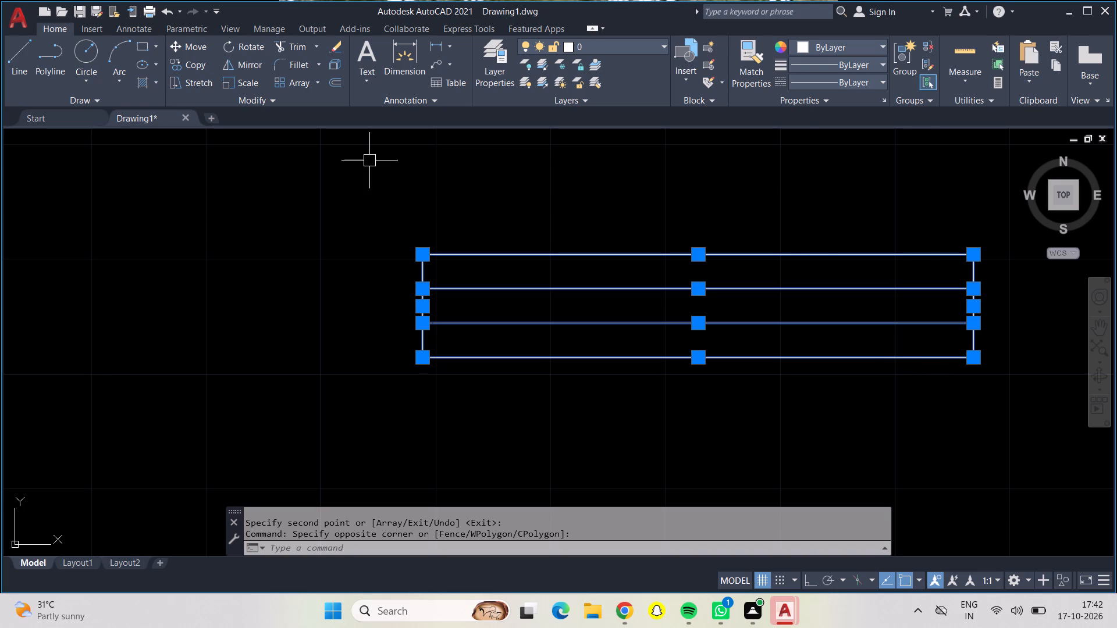
key(o)
key(Return)
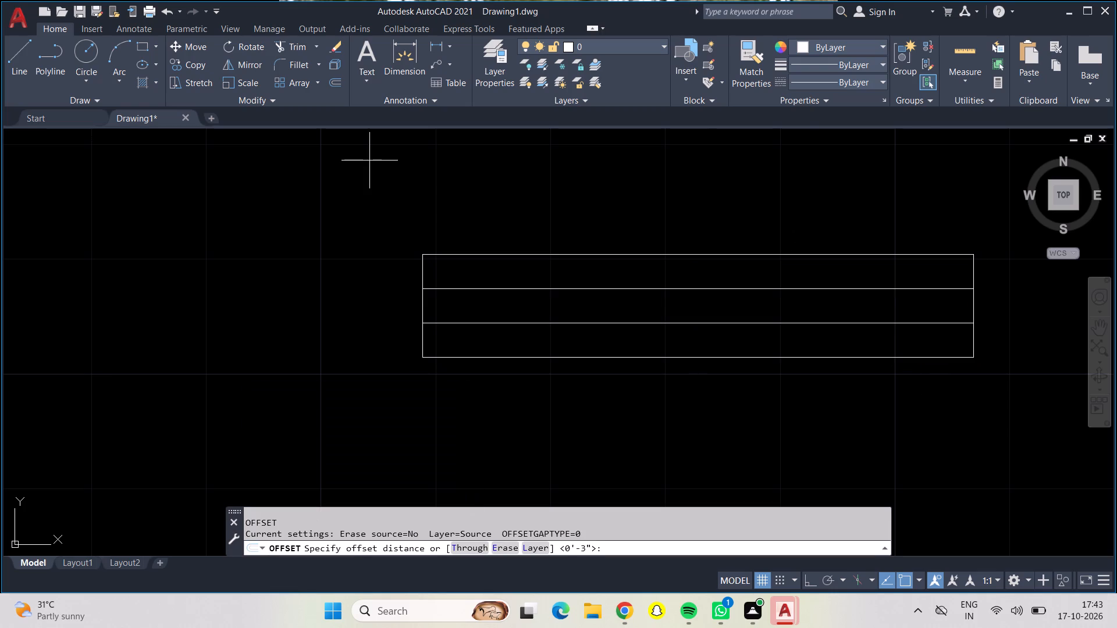
key(2)
key(apostrophe)
key(Return)
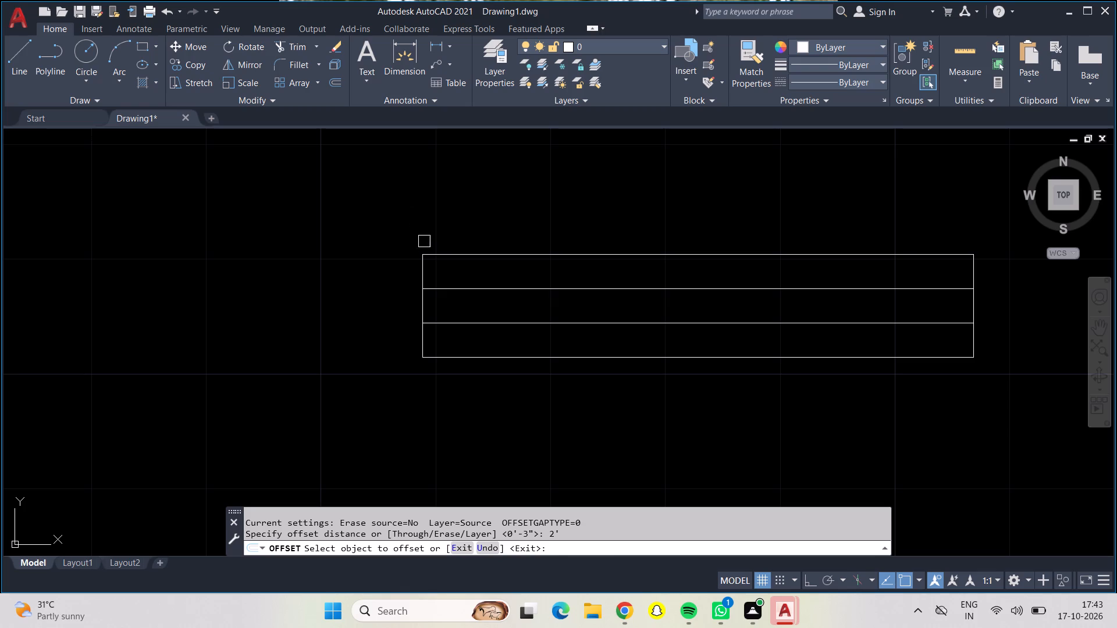
click(423, 264)
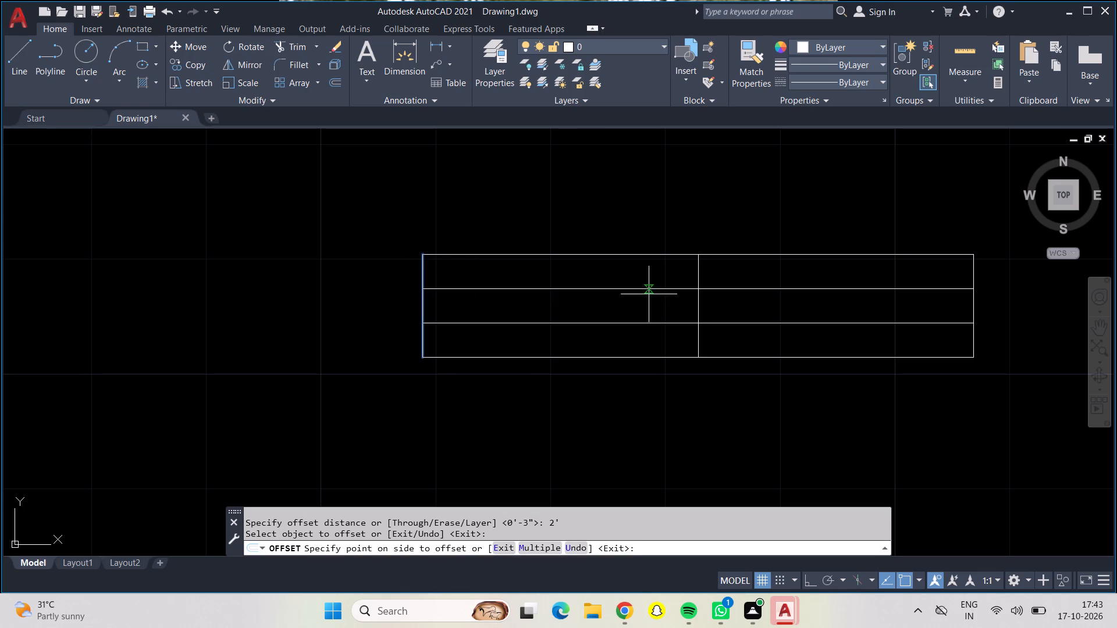
click(668, 280)
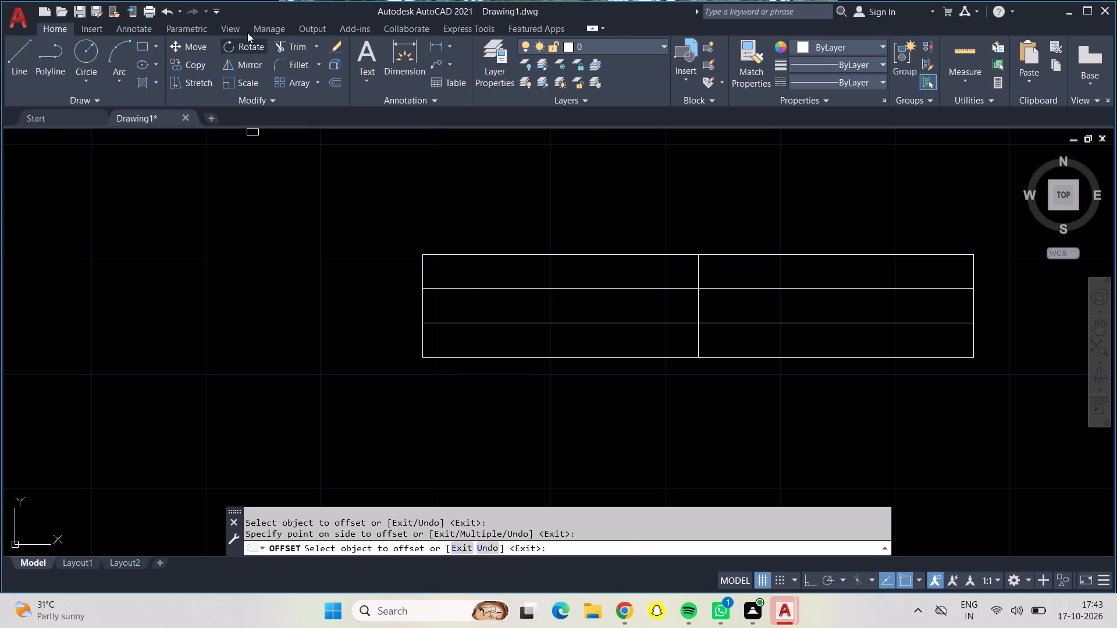
Trim away everything beyond the 2' line of the spare window symbol, including its old right end line.
click(289, 43)
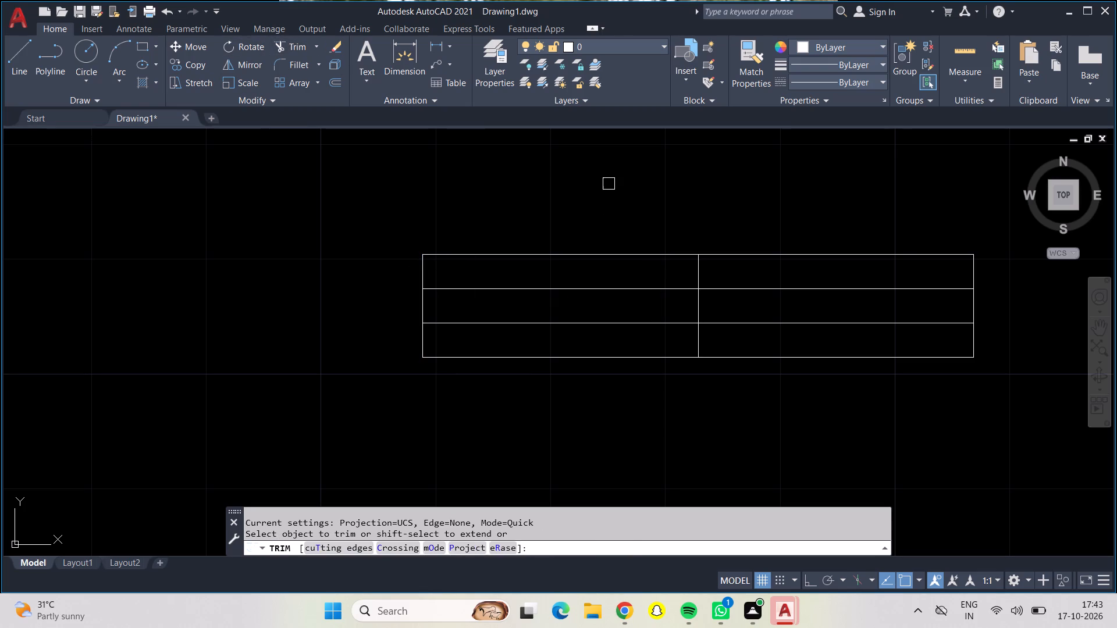
drag(676, 207, 757, 356)
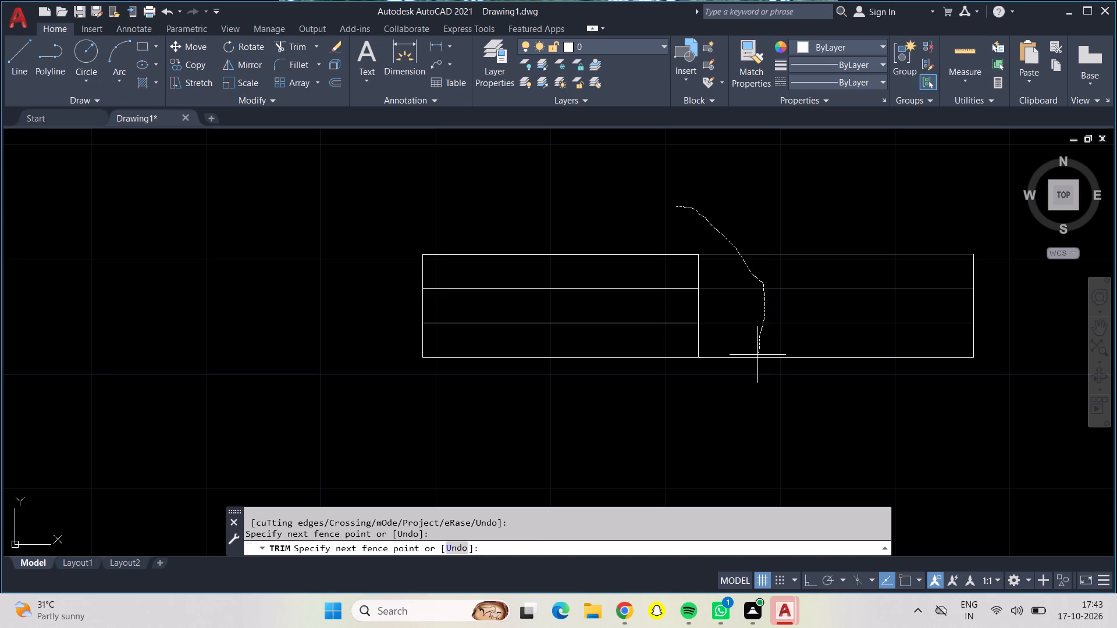
drag(757, 356, 750, 363)
drag(821, 315, 894, 311)
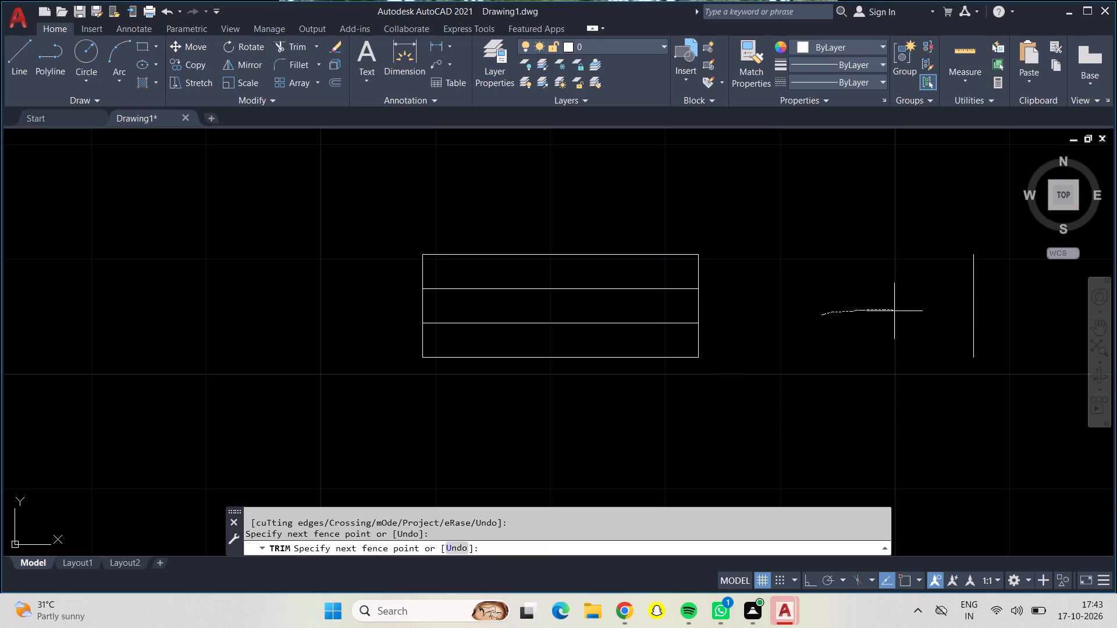
drag(894, 311, 1033, 305)
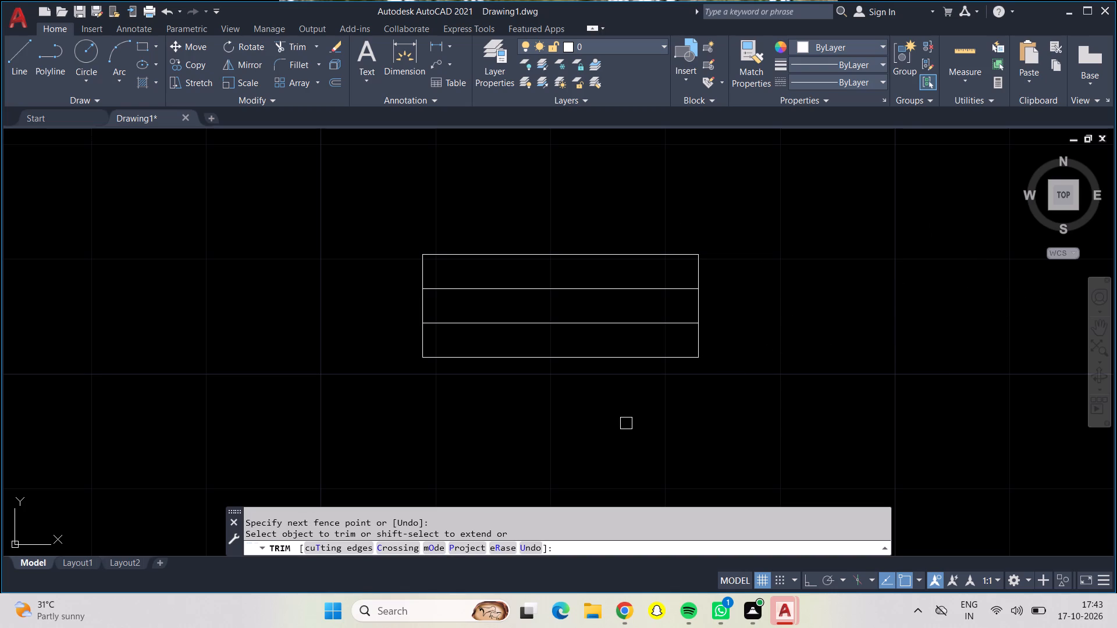
key(Escape)
Copy the 2' window symbol into the top exterior wall of the narrow middle room and end the copying.
drag(364, 201, 377, 205)
drag(773, 415, 764, 415)
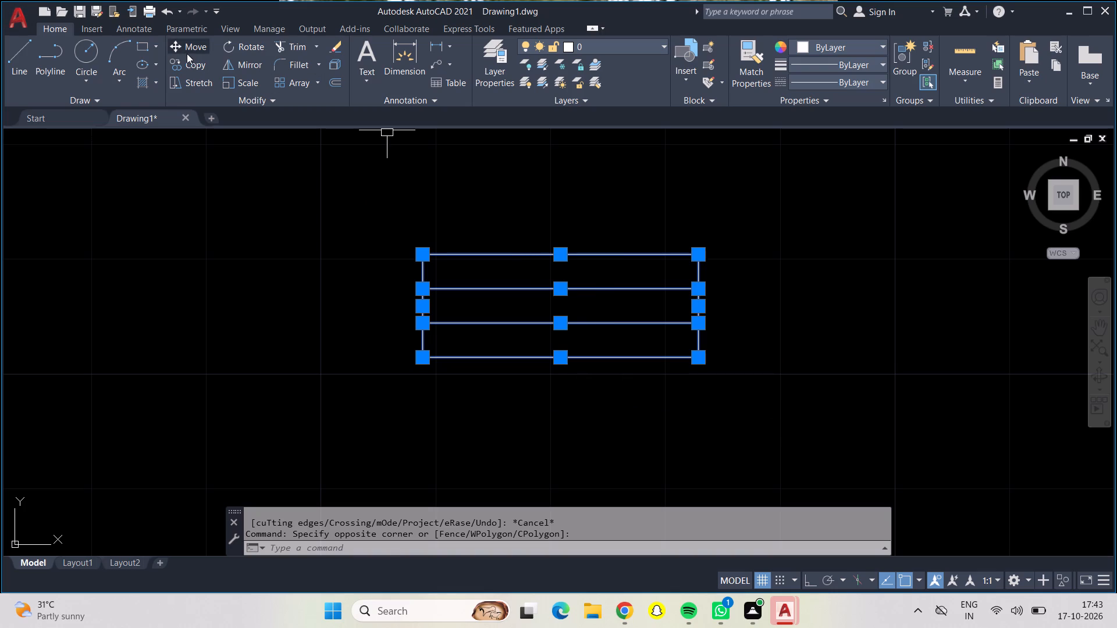
click(193, 63)
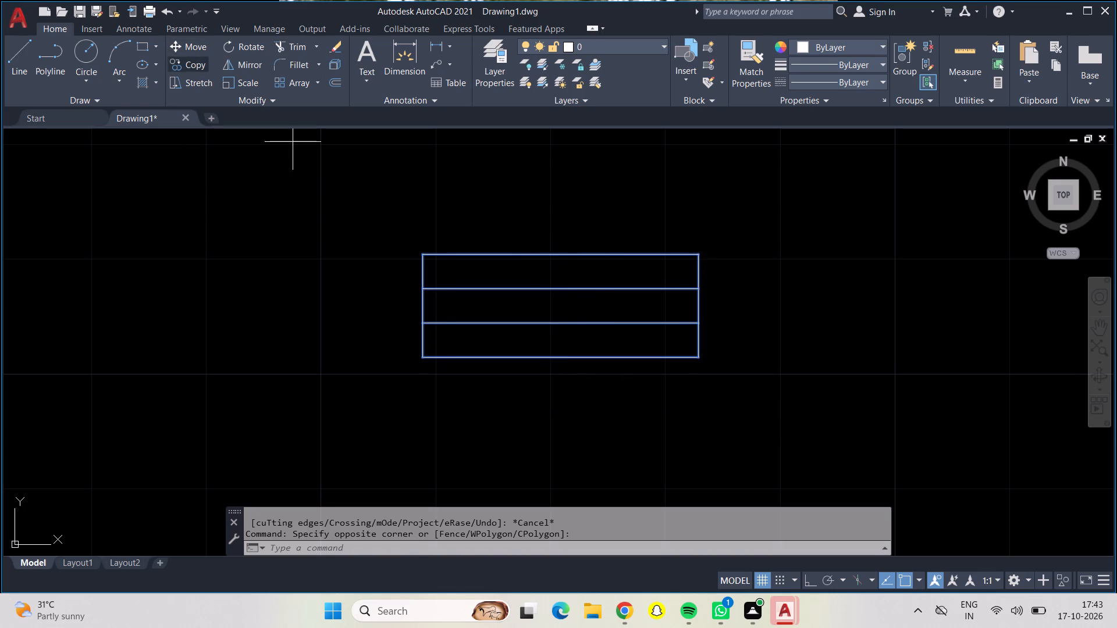
click(447, 329)
scroll(141, 229, down, 2)
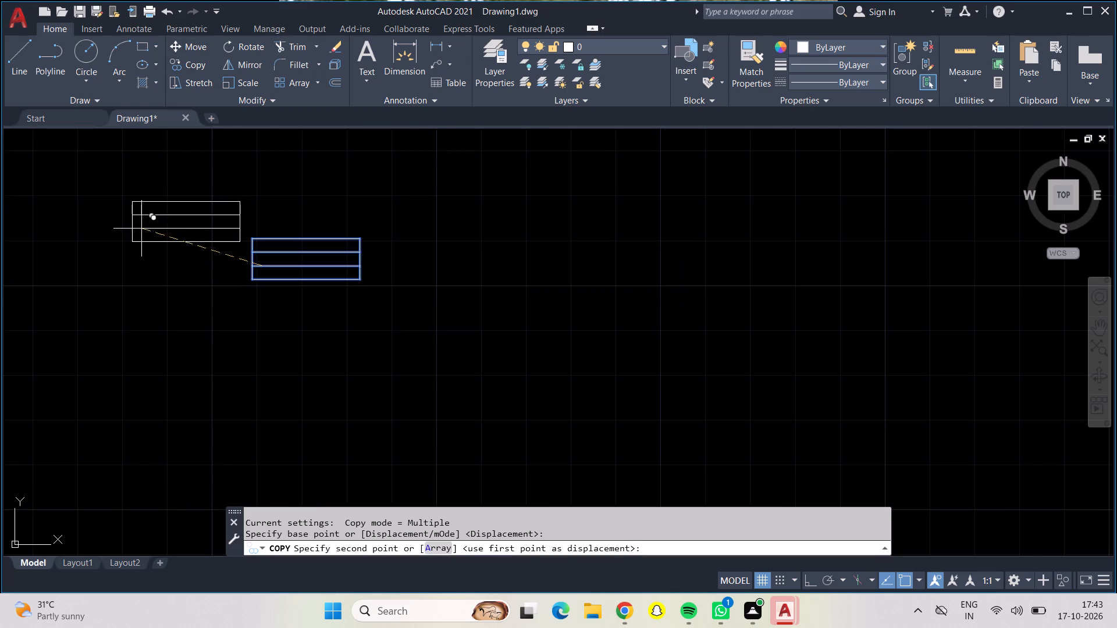
scroll(148, 262, down, 2)
scroll(150, 265, up, 1)
scroll(154, 281, down, 1)
middle_drag(180, 284, 876, 398)
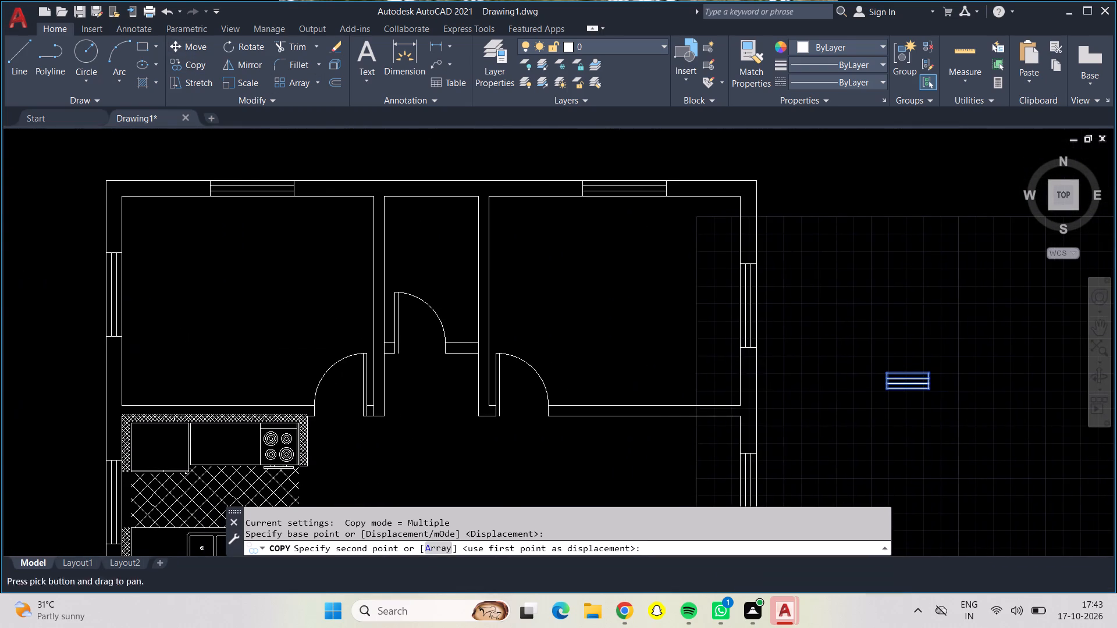
scroll(407, 181, up, 4)
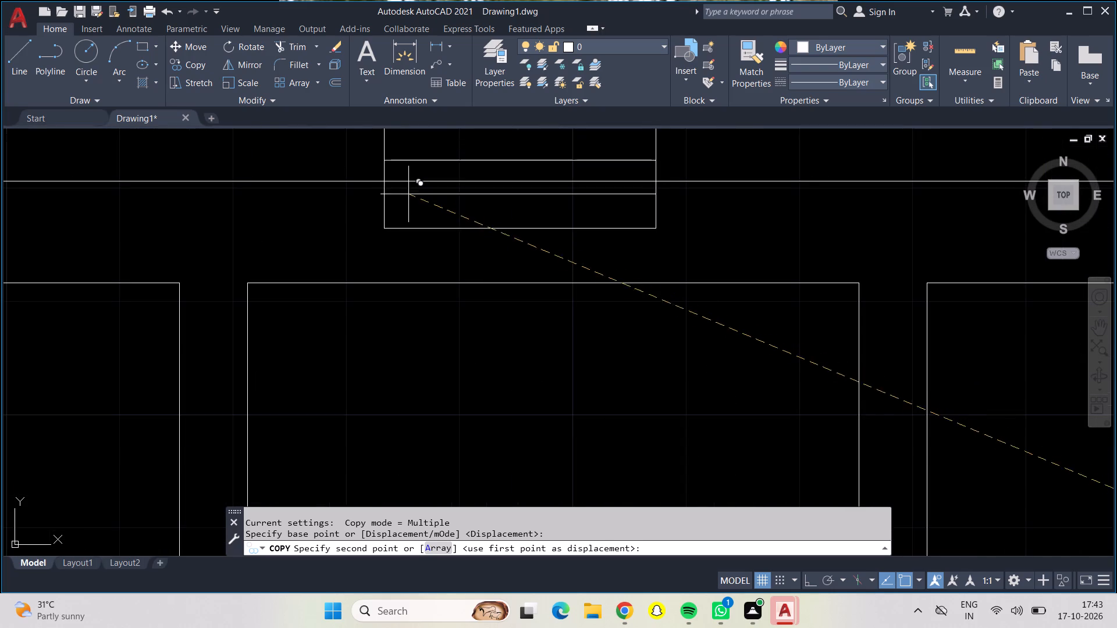
click(404, 250)
scroll(458, 327, down, 3)
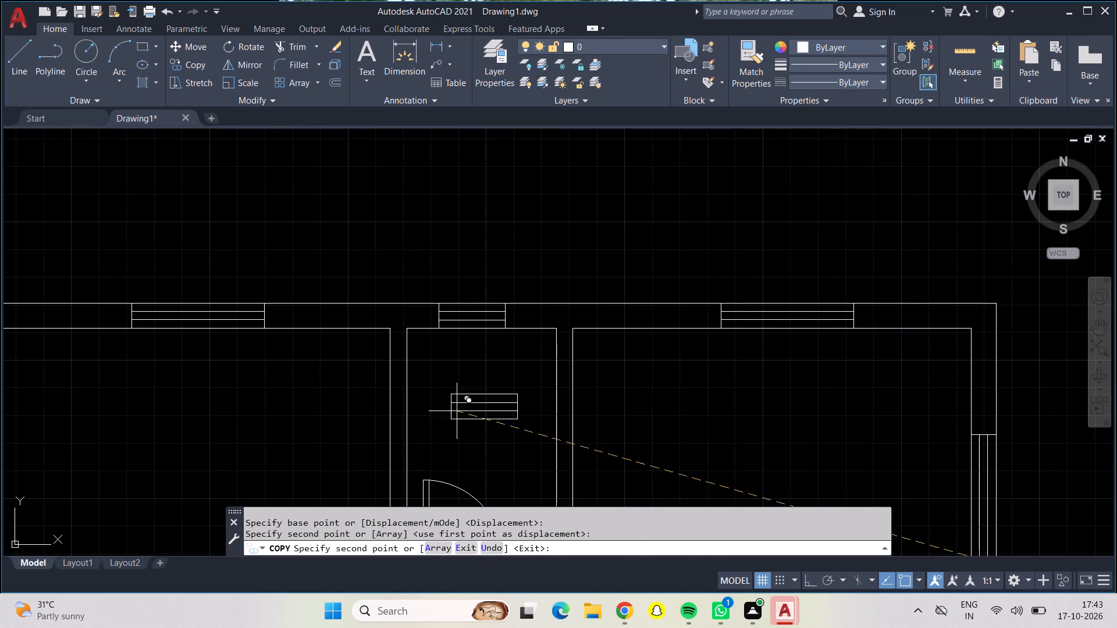
scroll(461, 448, down, 2)
middle_drag(461, 446, 458, 220)
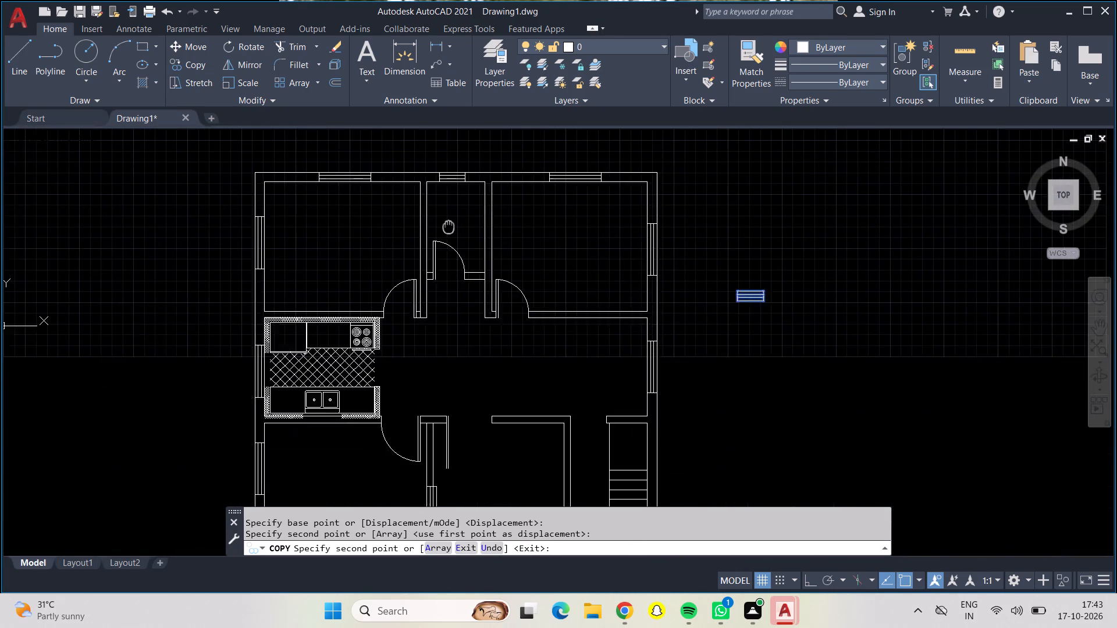
middle_drag(458, 220, 518, 172)
middle_drag(535, 404, 530, 353)
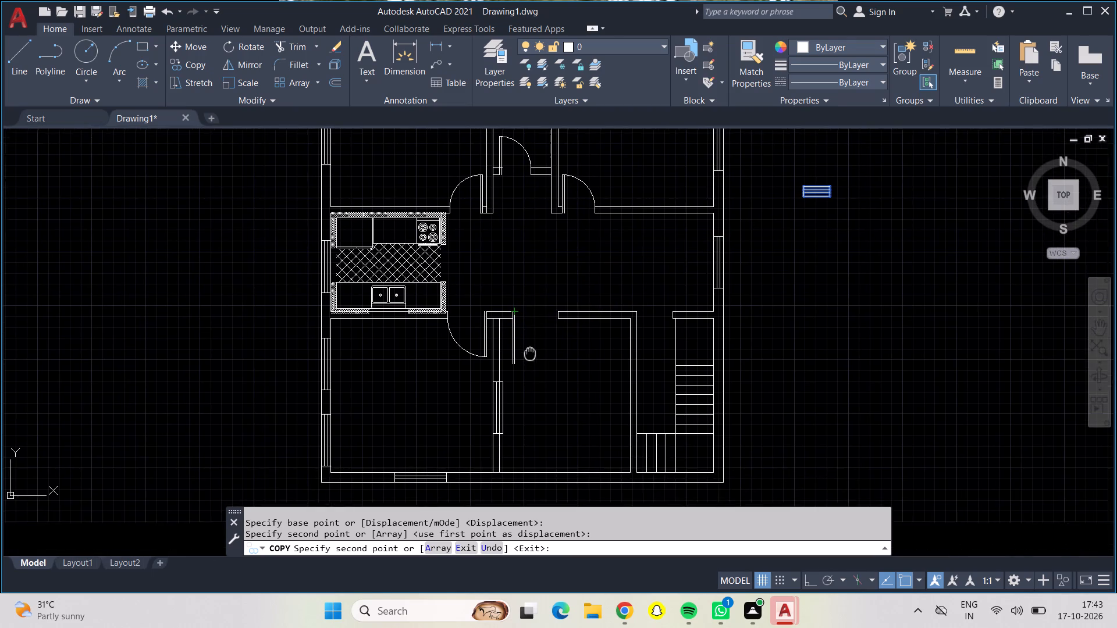
middle_drag(530, 353, 531, 316)
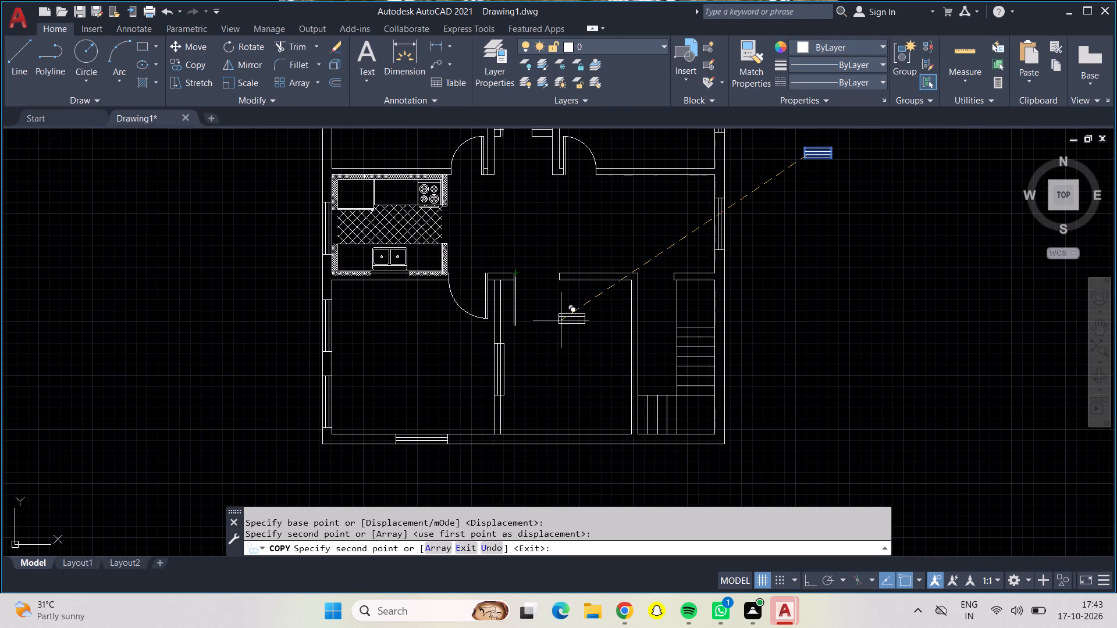
text(``)
key(Escape)
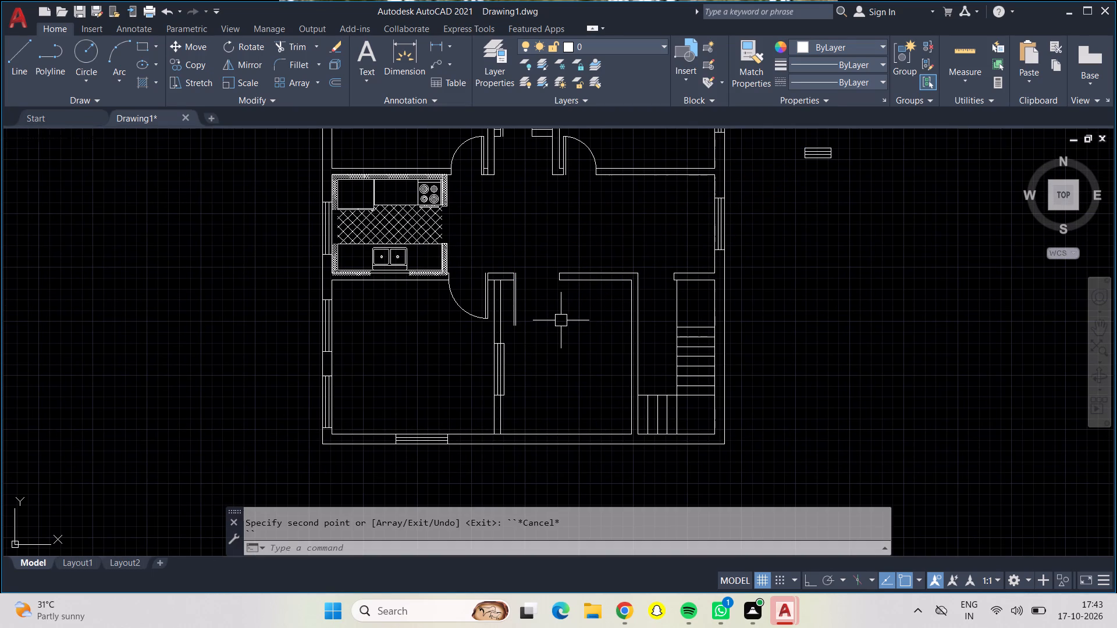
Trim the window parts projecting past the interior wall between the lower-left and lower-middle rooms: the outer line and both end overhangs.
click(295, 45)
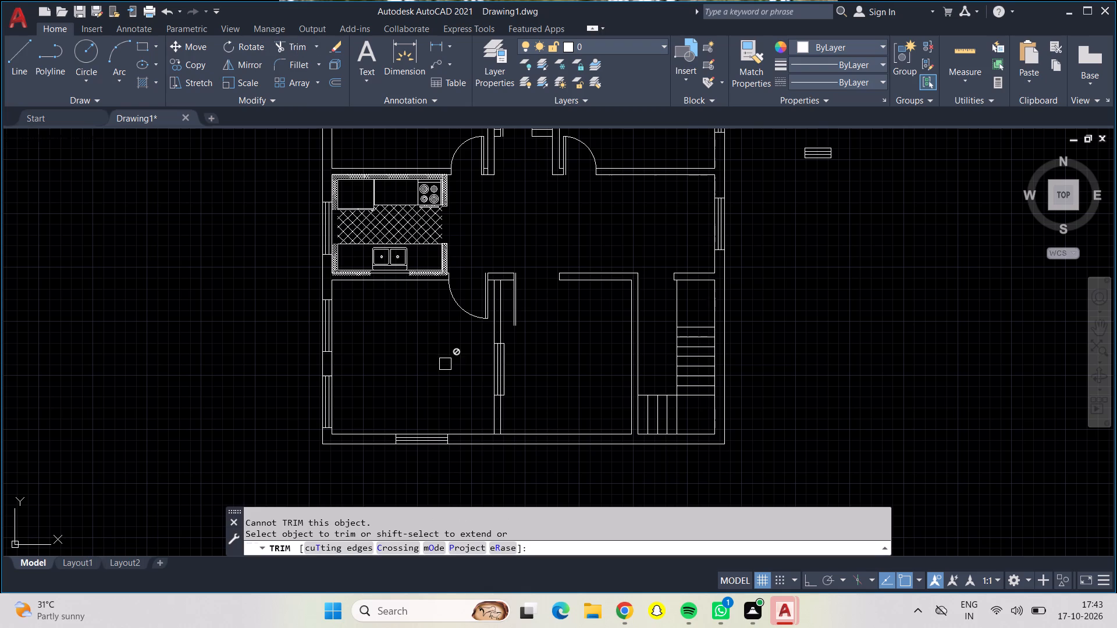
scroll(471, 379, up, 5)
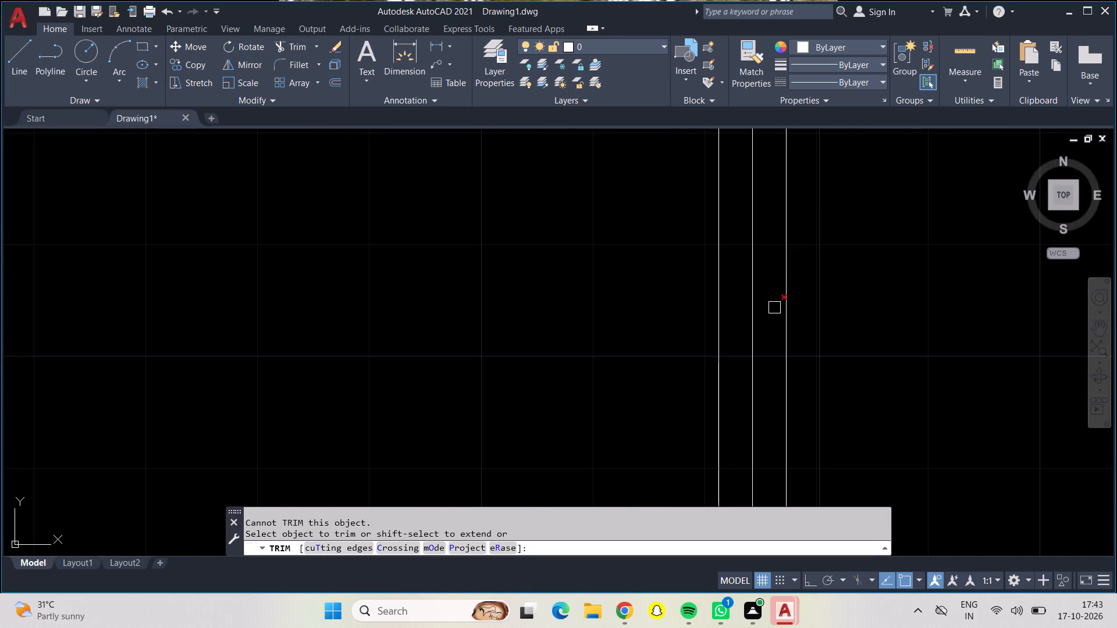
scroll(774, 308, down, 1)
middle_drag(820, 290, 705, 270)
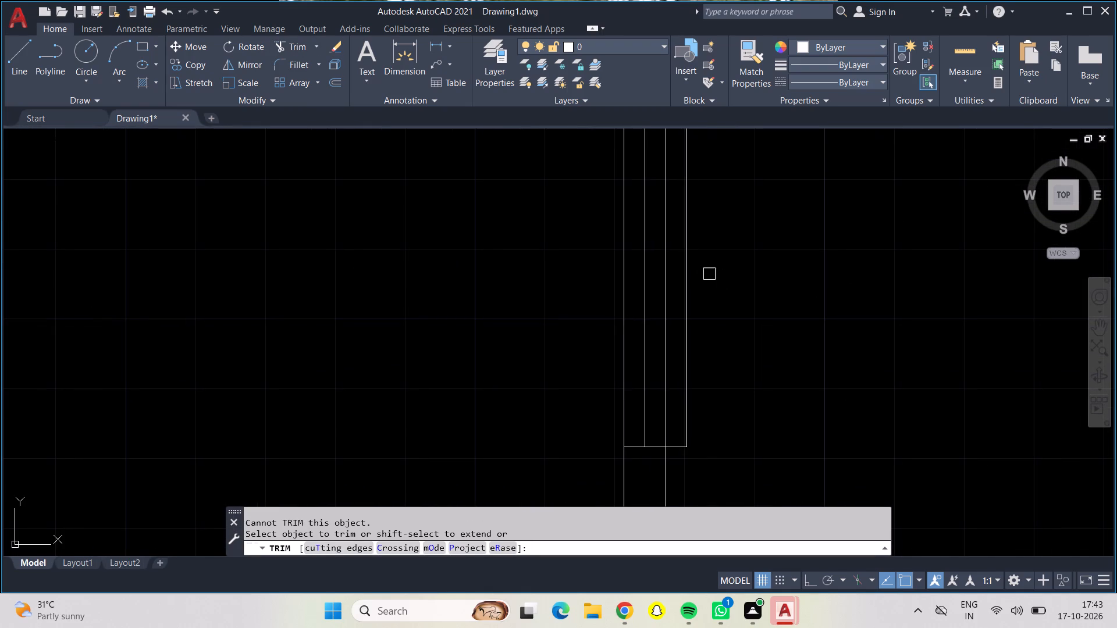
click(677, 446)
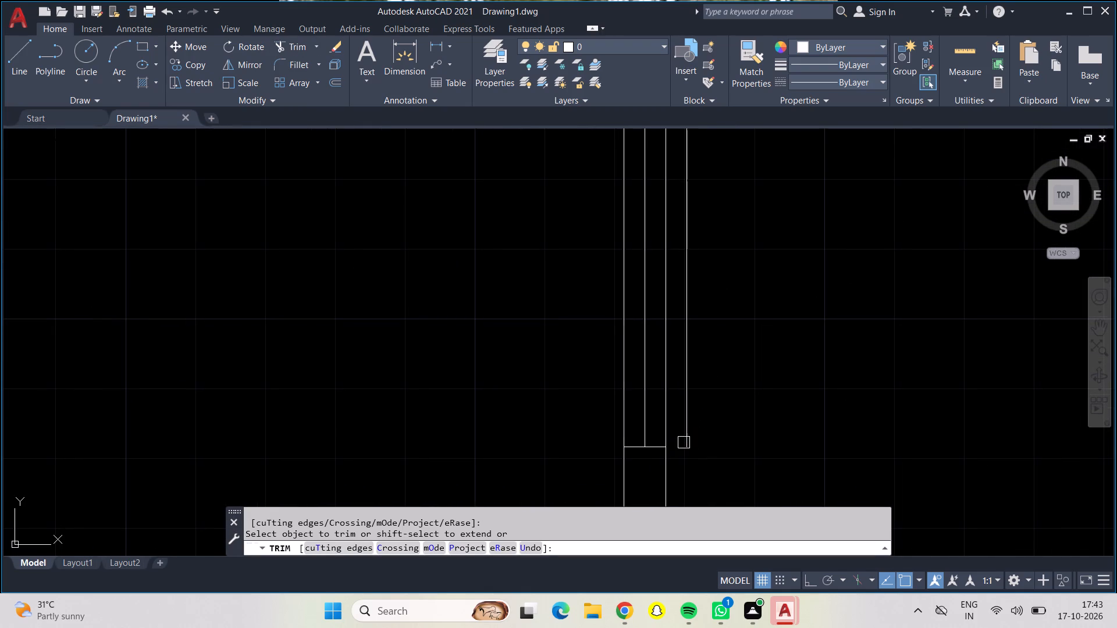
click(692, 438)
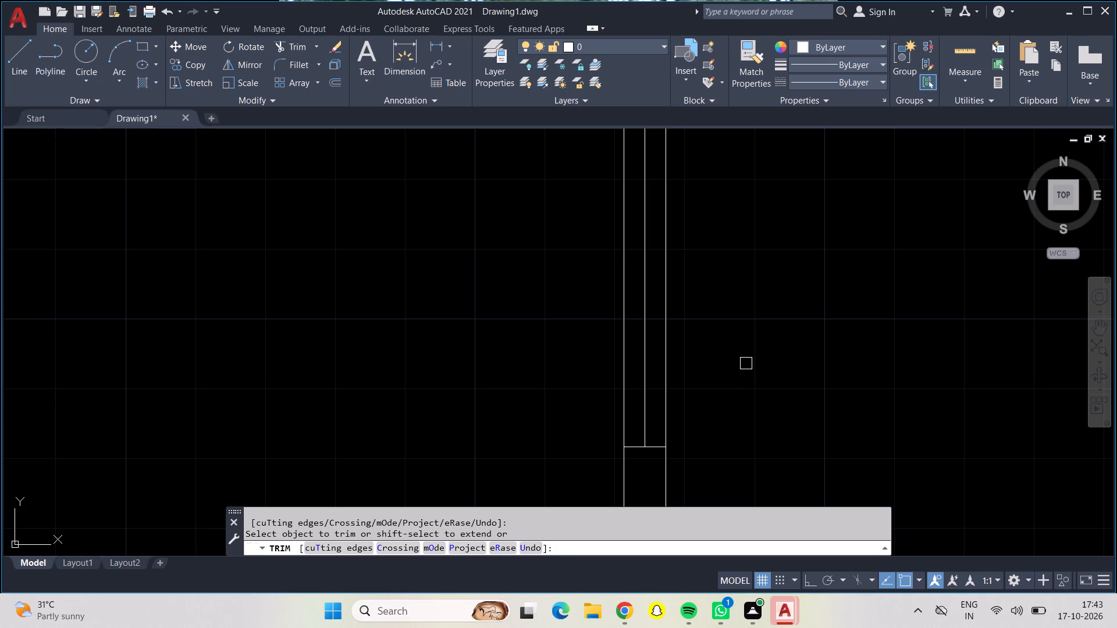
scroll(738, 319, up, 1)
scroll(748, 262, down, 2)
middle_drag(737, 262, 741, 274)
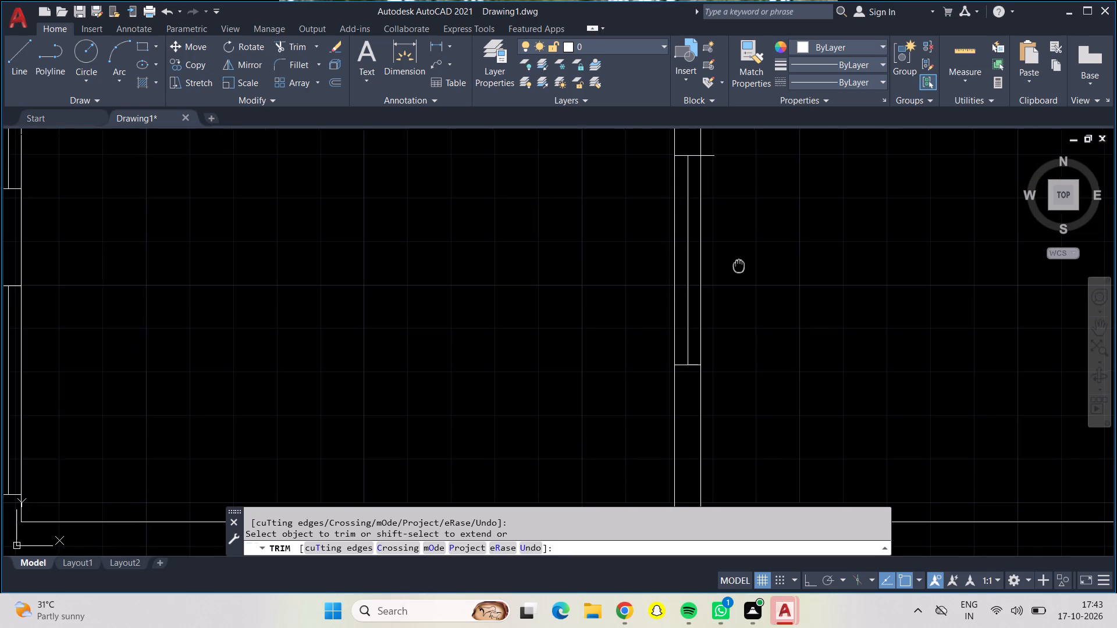
middle_drag(741, 274, 743, 301)
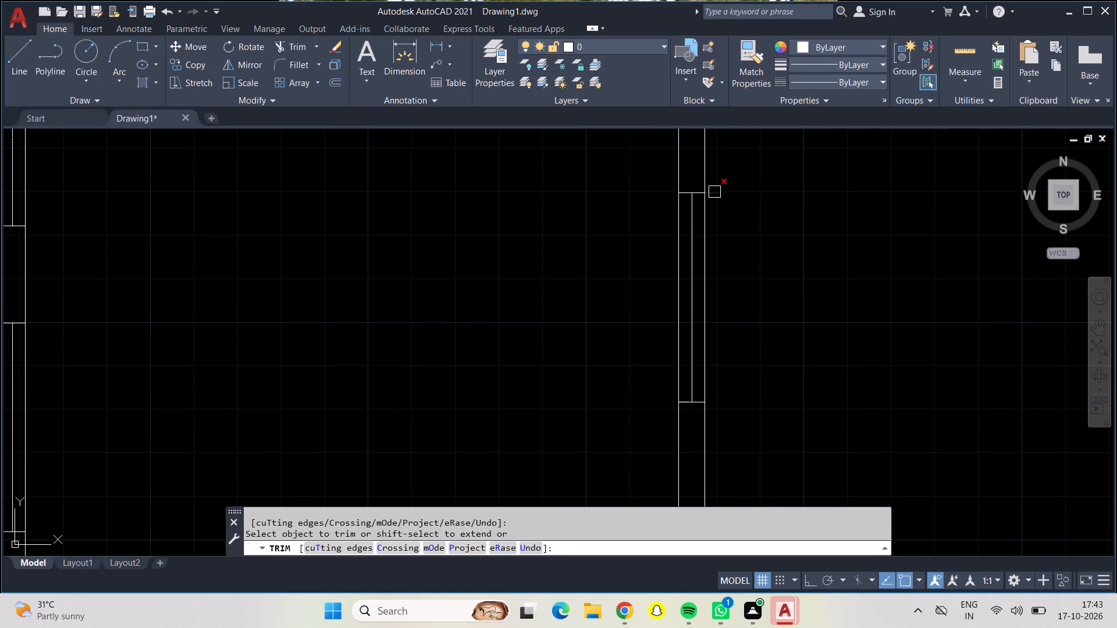
click(714, 192)
scroll(711, 216, down, 3)
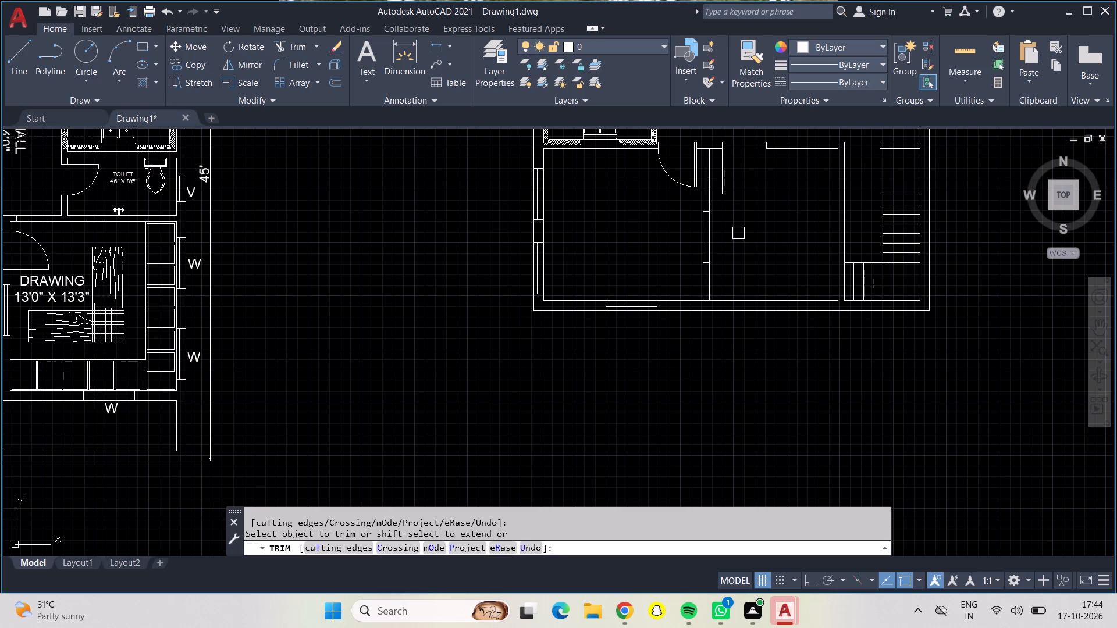
key(Escape)
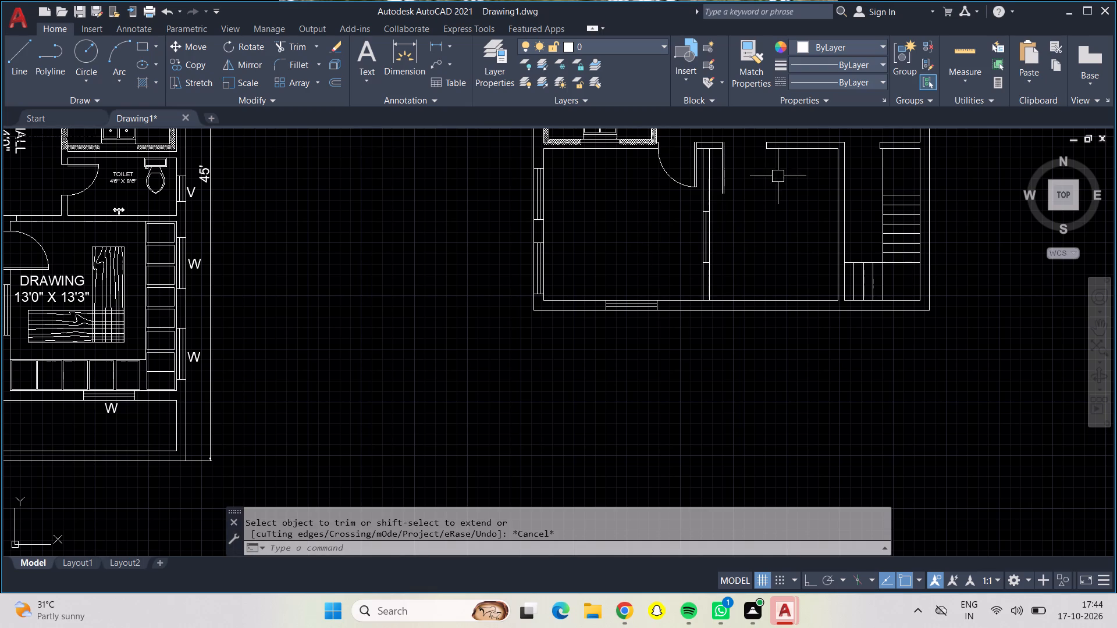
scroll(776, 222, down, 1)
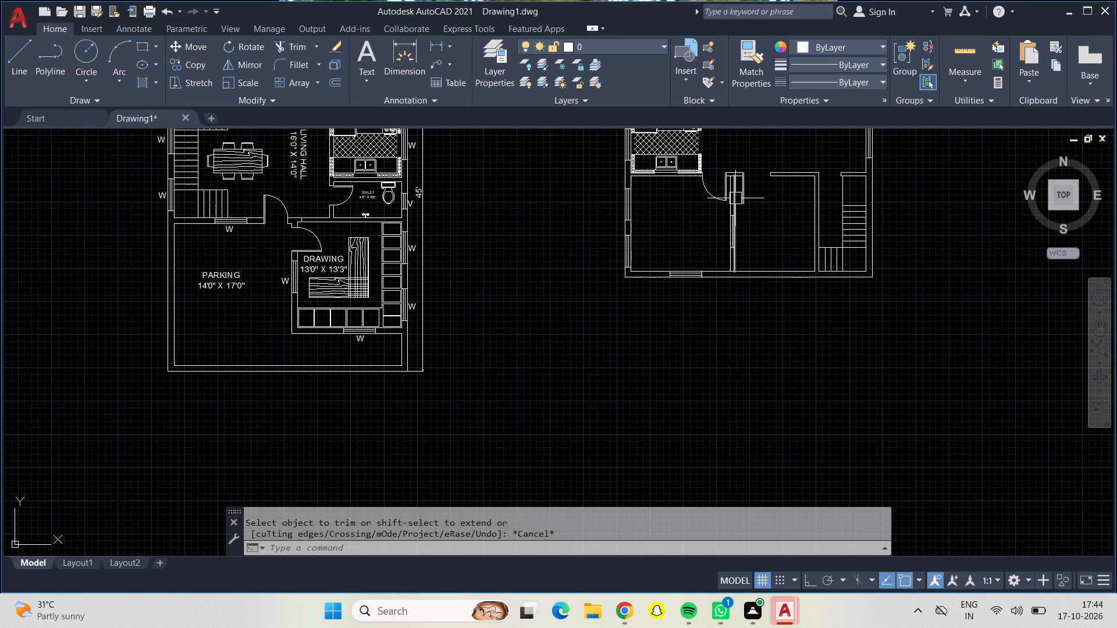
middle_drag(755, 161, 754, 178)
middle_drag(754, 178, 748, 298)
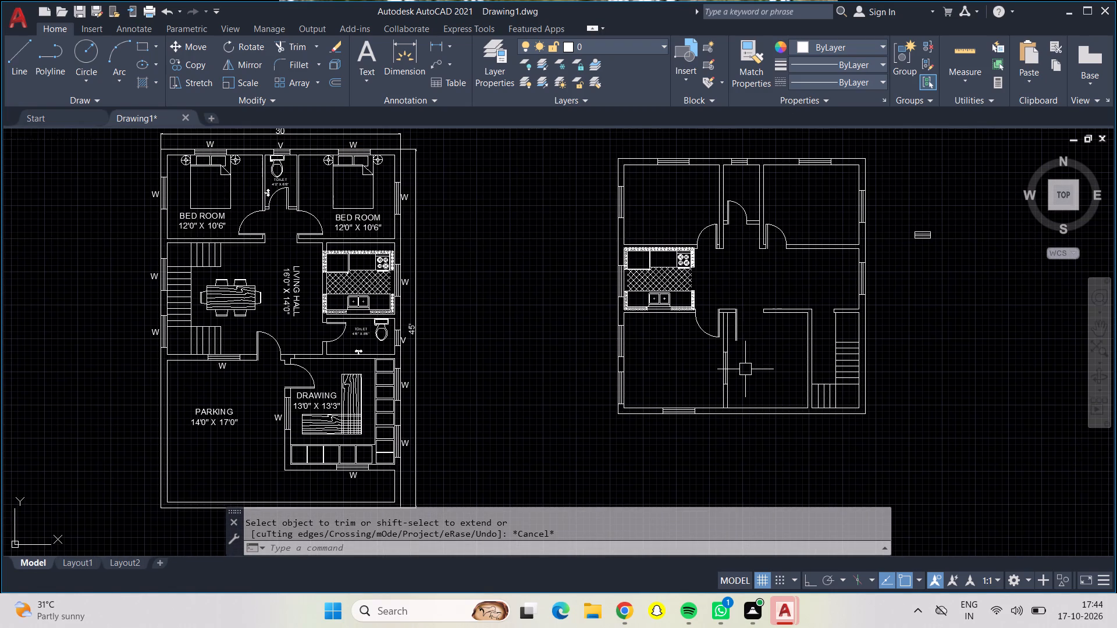
Draw a circle centred on the door leaf's hinge corner in the lower-middle room's doorway, with its radius reaching the opposite jamb.
scroll(744, 373, up, 5)
scroll(739, 361, down, 2)
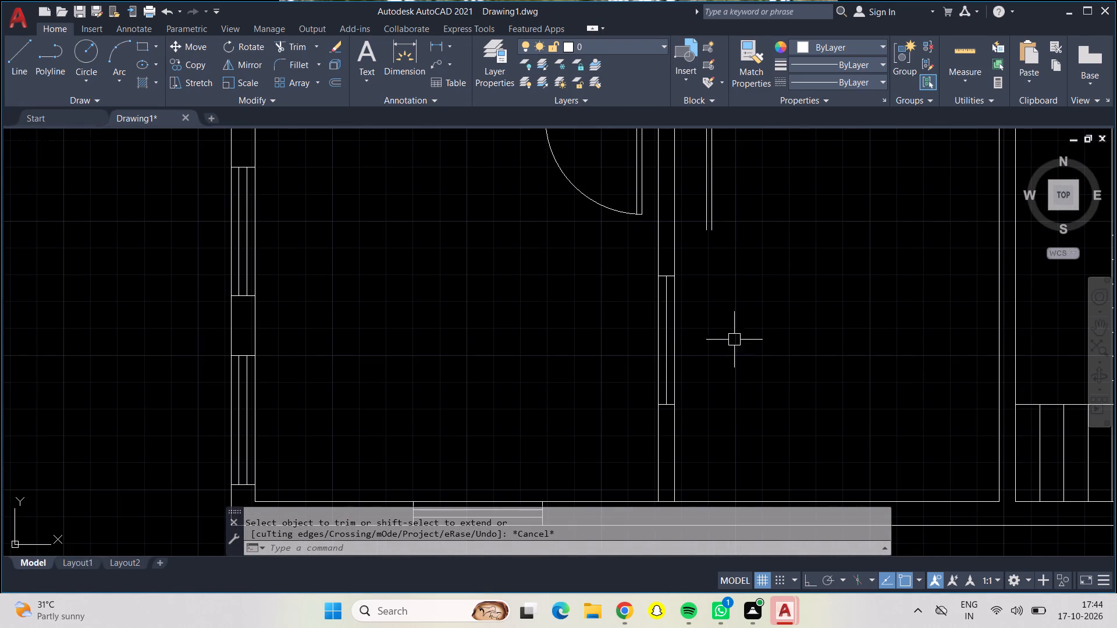
middle_drag(729, 342, 683, 440)
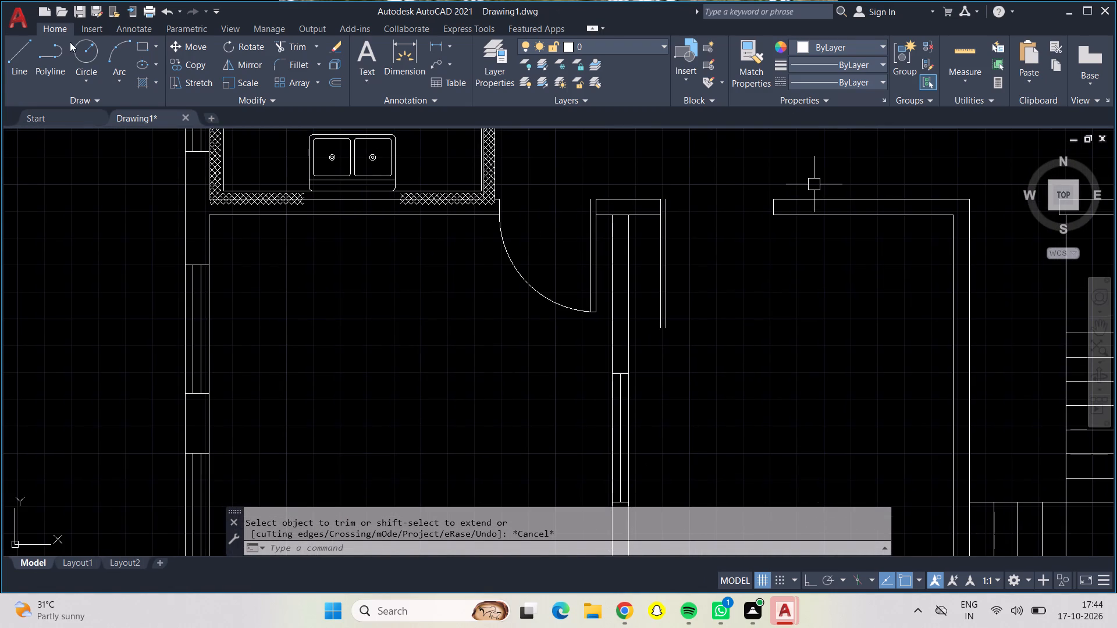
click(88, 49)
click(657, 212)
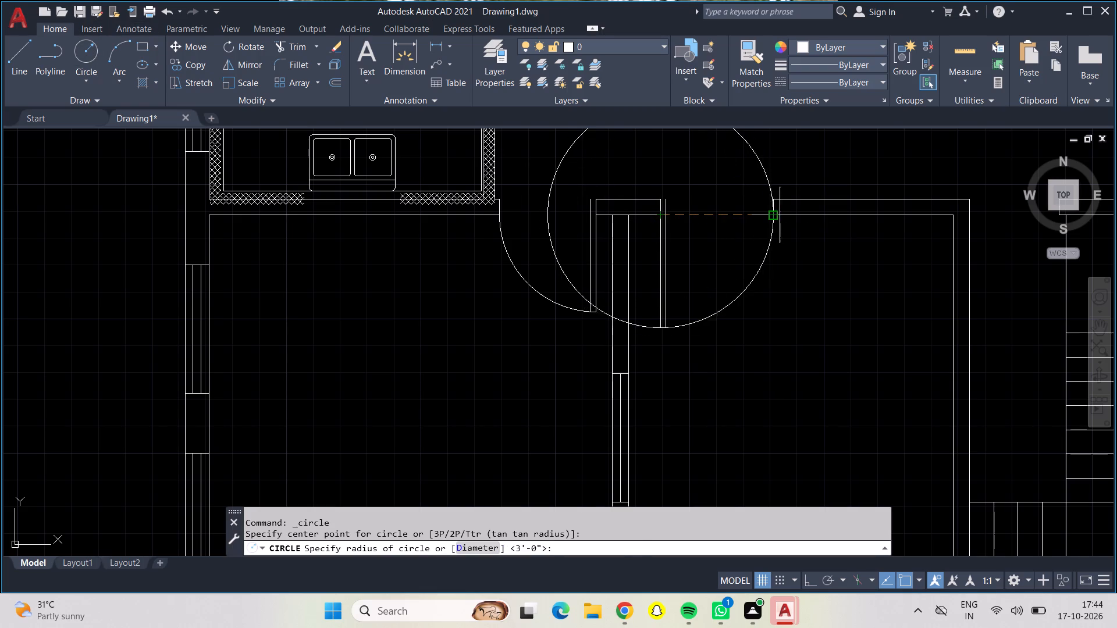
drag(776, 215, 774, 215)
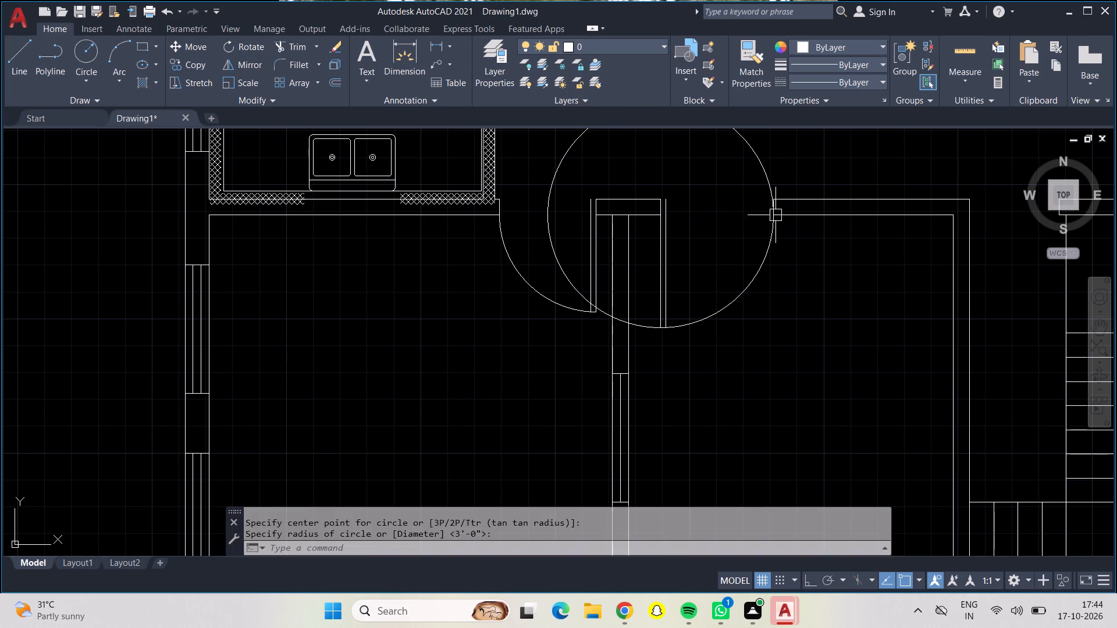
drag(774, 215, 770, 215)
Trim the circle to a quarter-circle door swing inside the lower-middle room, removing the leftover arc pieces across the partition wall and neighbouring door leaf.
click(300, 45)
click(557, 156)
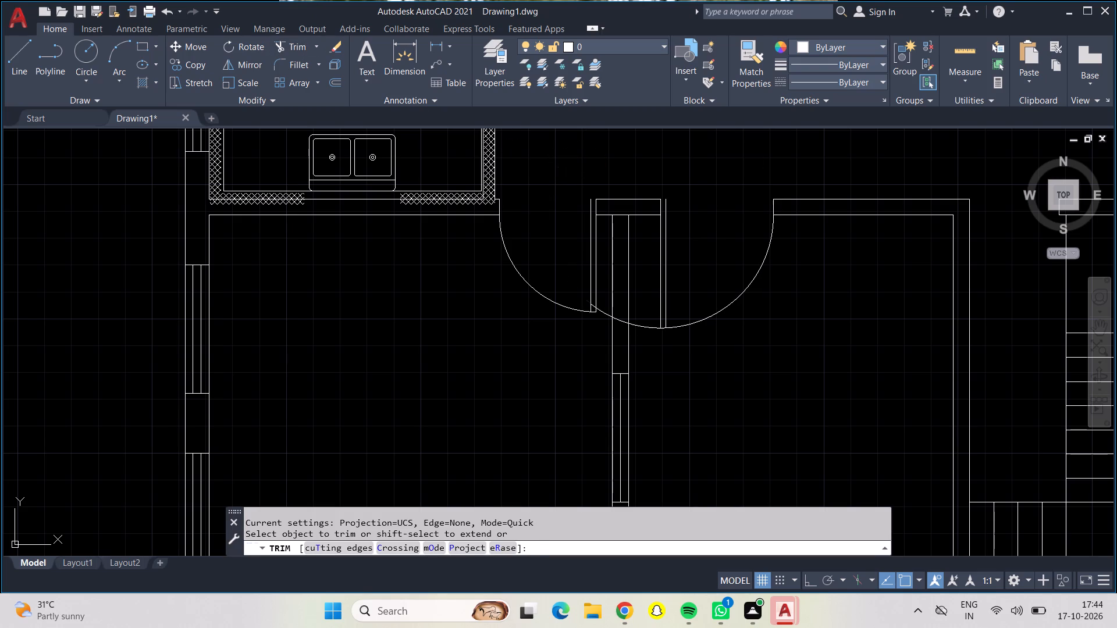
click(646, 325)
scroll(617, 320, up, 5)
click(617, 306)
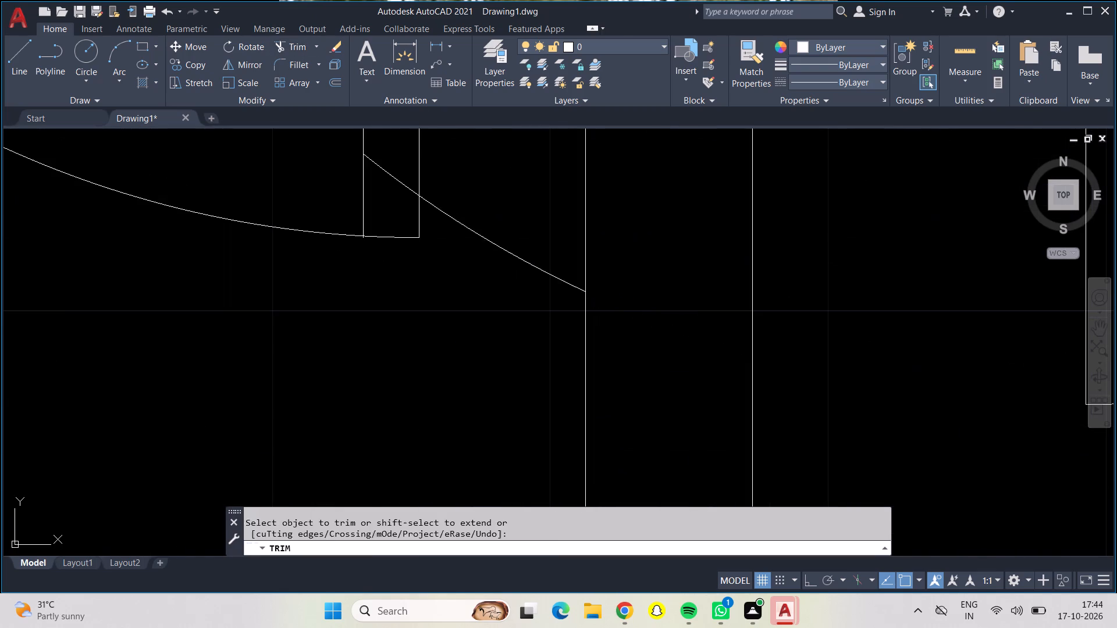
click(550, 270)
click(397, 172)
scroll(395, 172, down, 3)
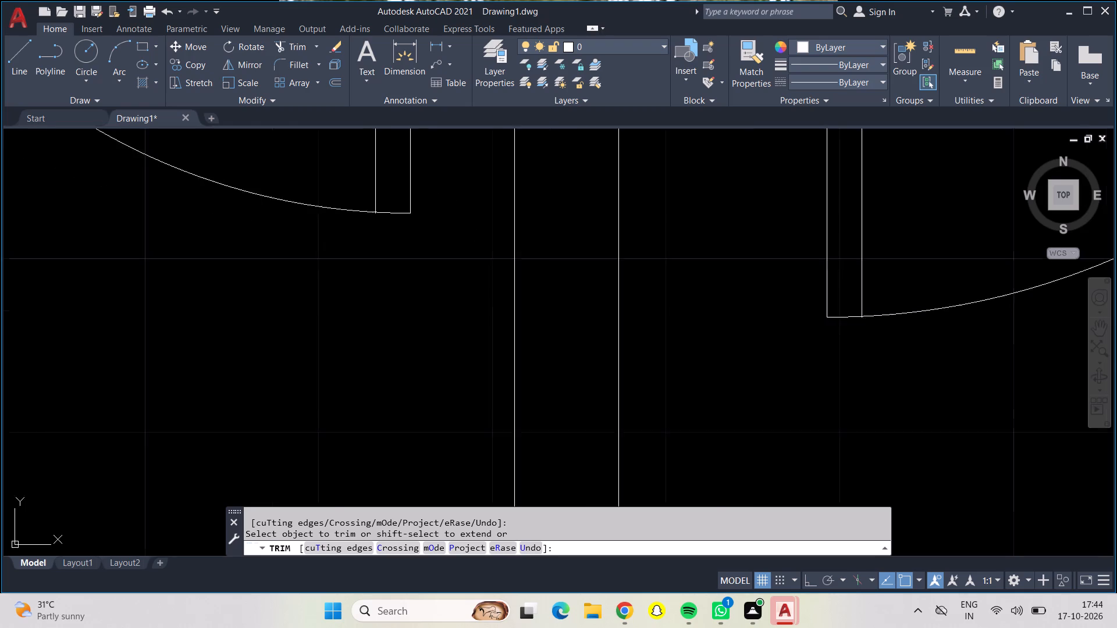
scroll(395, 172, down, 1)
scroll(524, 243, down, 2)
middle_drag(524, 243, 528, 294)
key(Return)
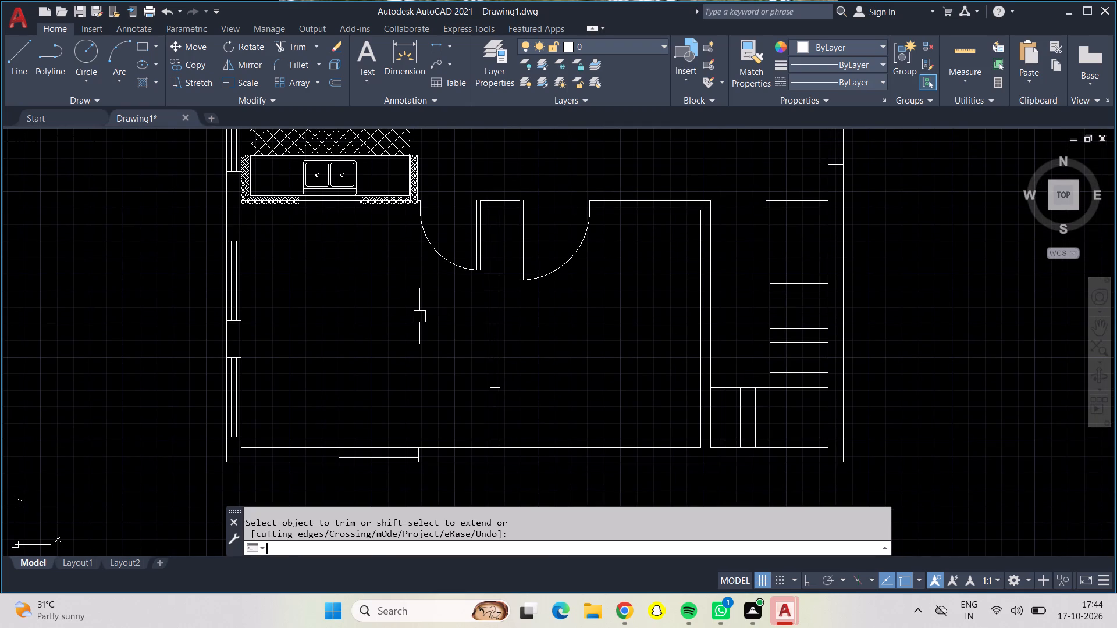
Open the tool palettes.
key(ctrl+3)
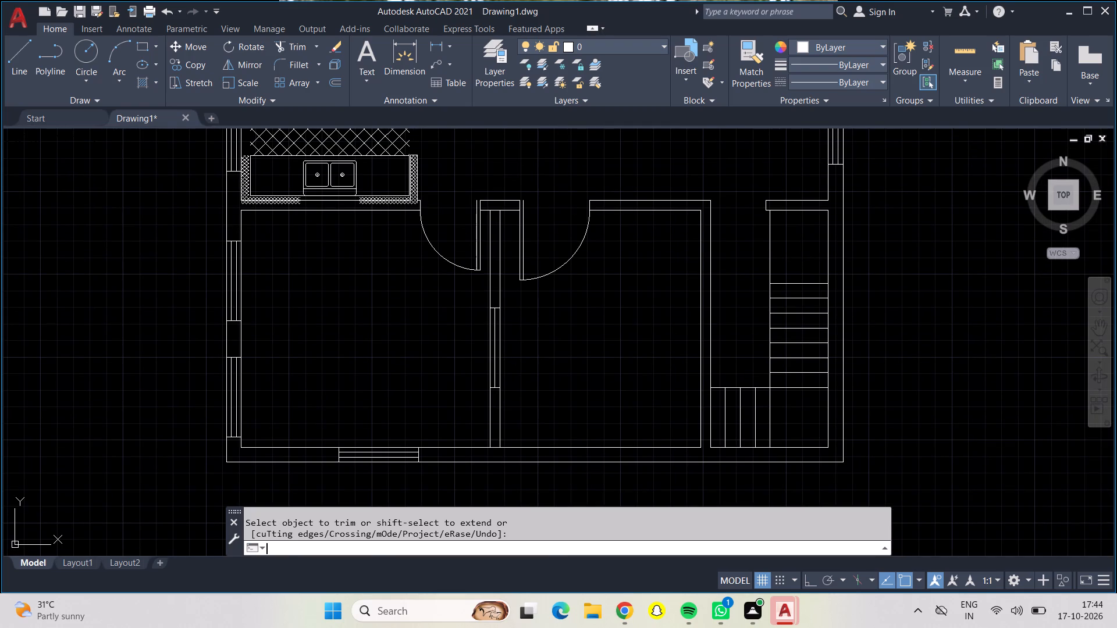
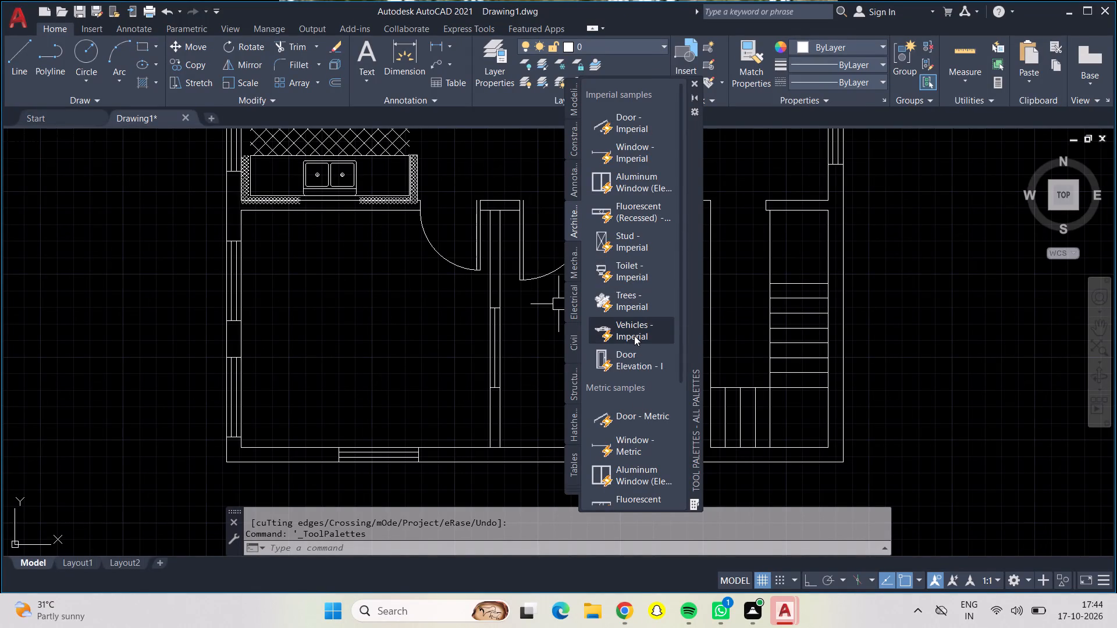
Insert the Vehicles - Imperial block from the architectural samples into the empty area to the right of the floor plan.
drag(634, 336, 919, 322)
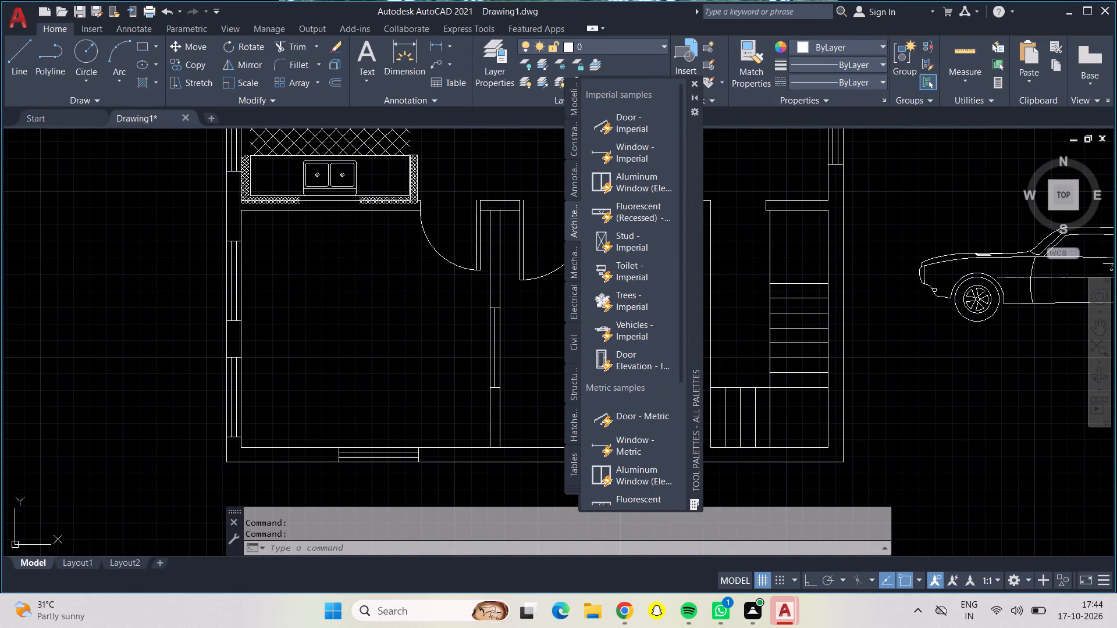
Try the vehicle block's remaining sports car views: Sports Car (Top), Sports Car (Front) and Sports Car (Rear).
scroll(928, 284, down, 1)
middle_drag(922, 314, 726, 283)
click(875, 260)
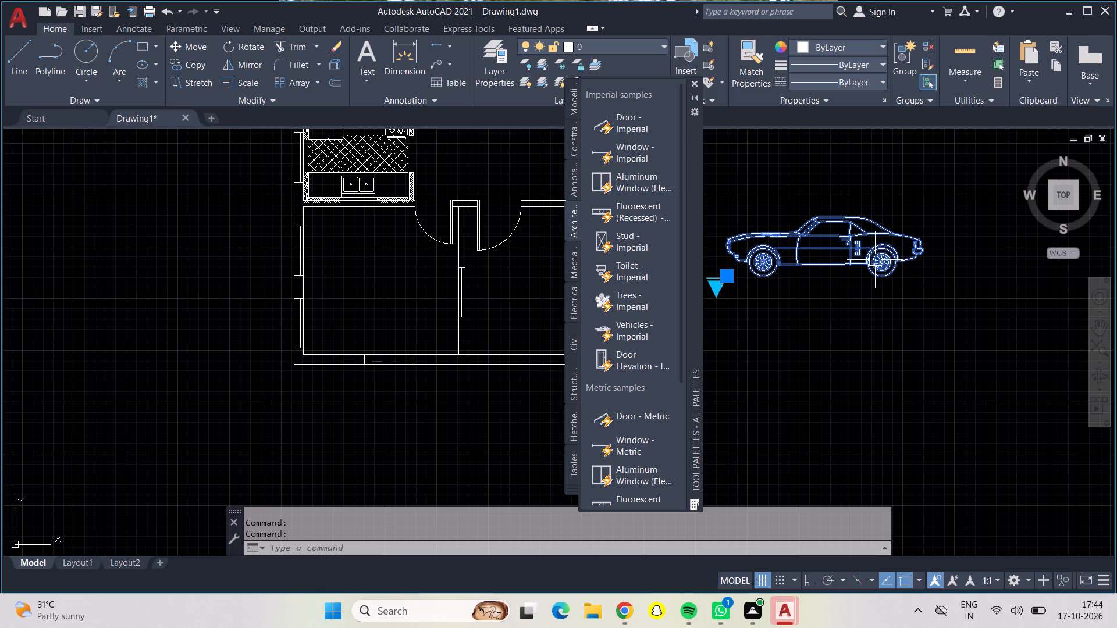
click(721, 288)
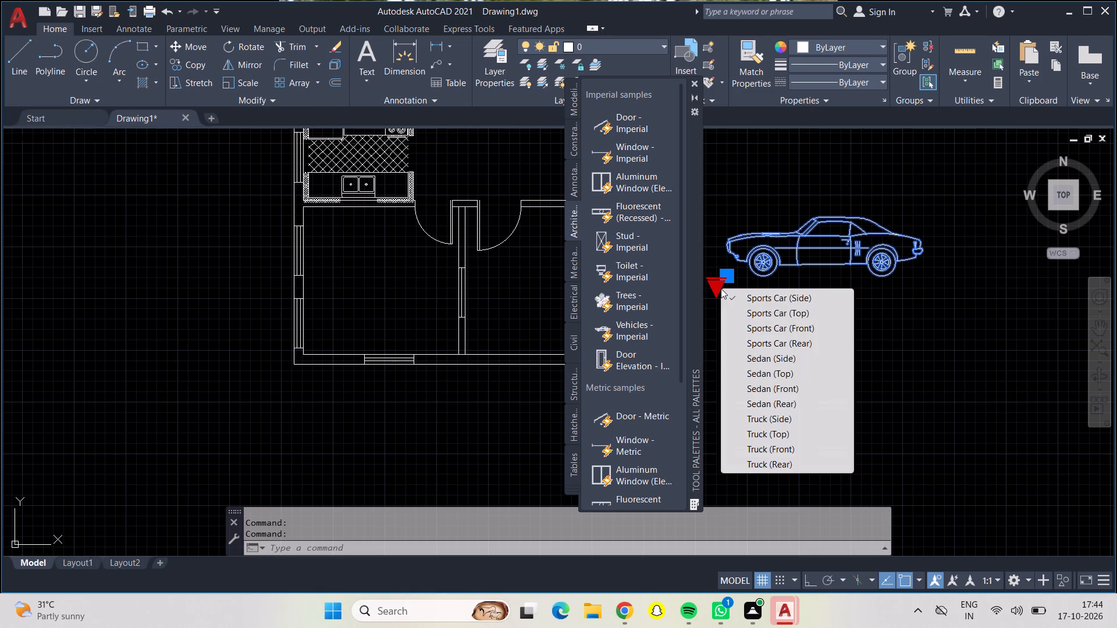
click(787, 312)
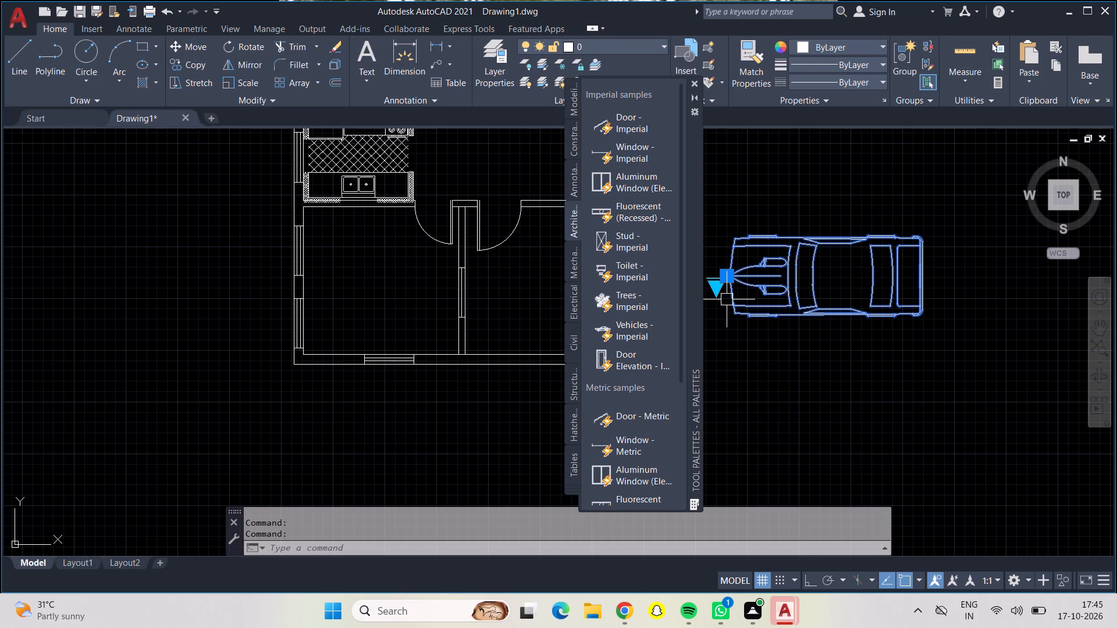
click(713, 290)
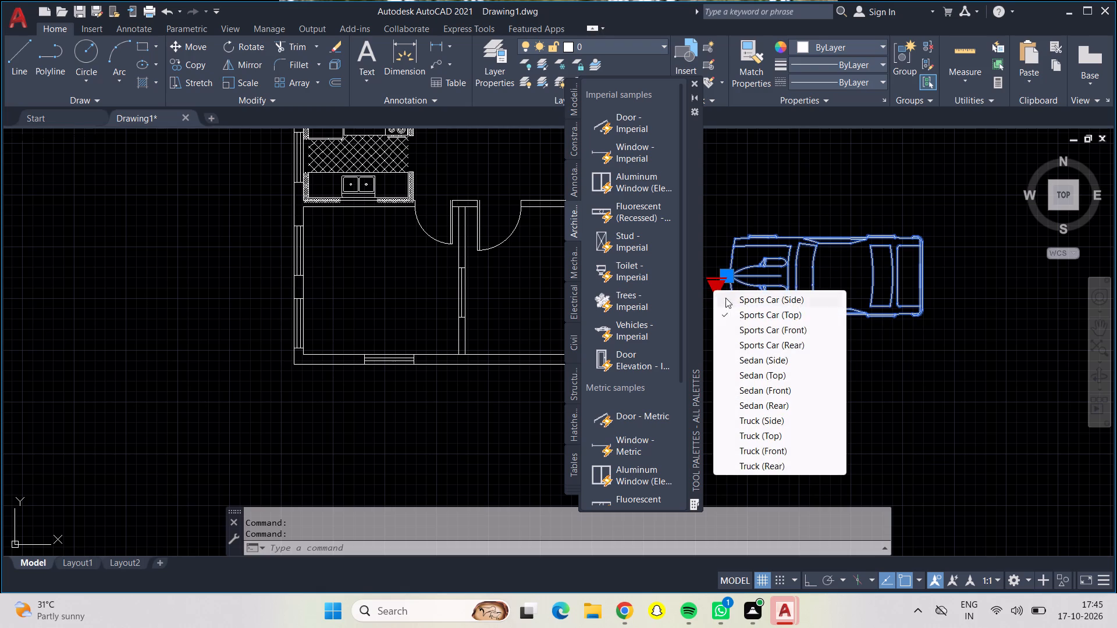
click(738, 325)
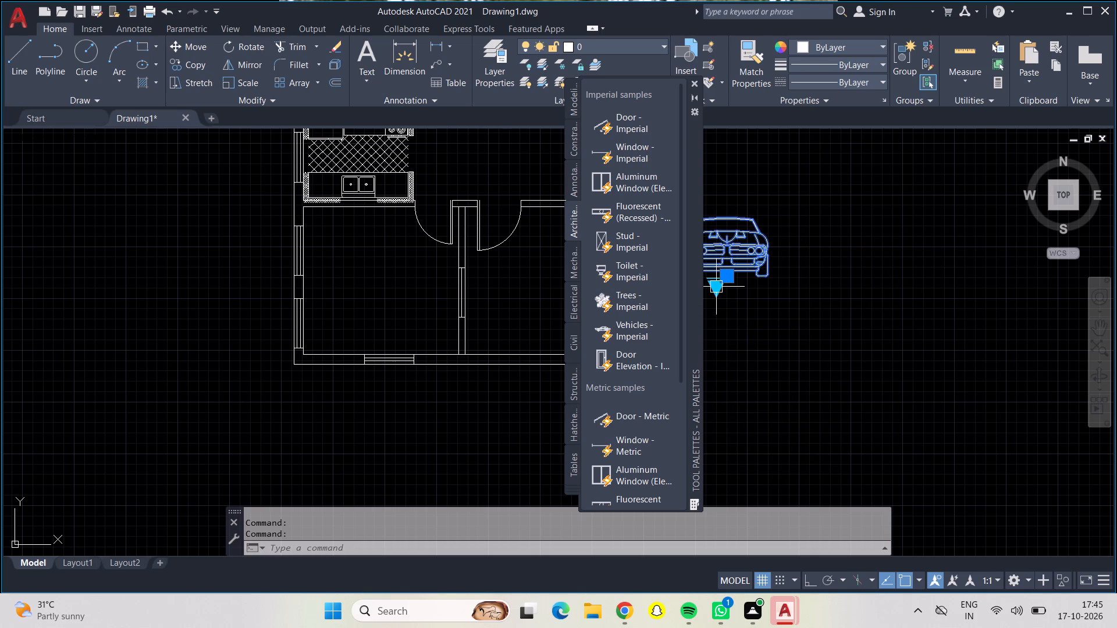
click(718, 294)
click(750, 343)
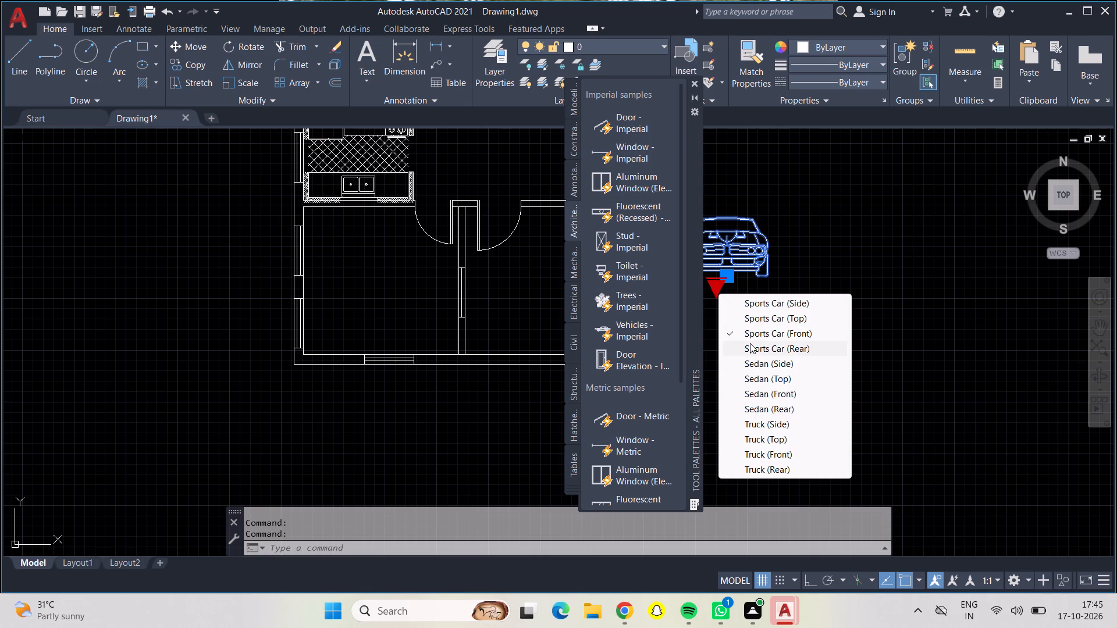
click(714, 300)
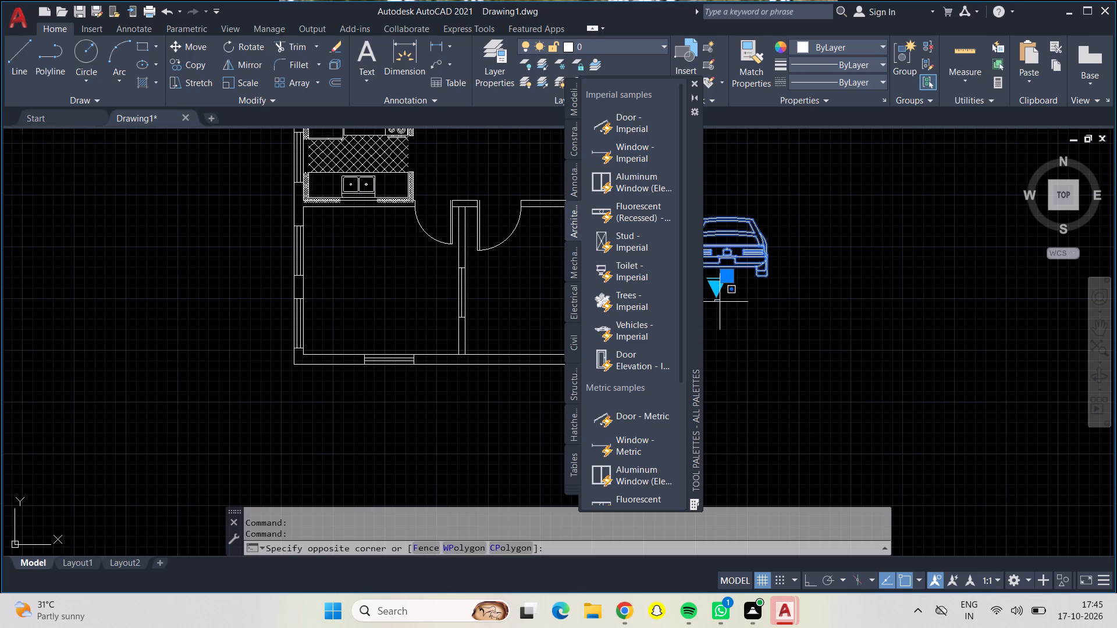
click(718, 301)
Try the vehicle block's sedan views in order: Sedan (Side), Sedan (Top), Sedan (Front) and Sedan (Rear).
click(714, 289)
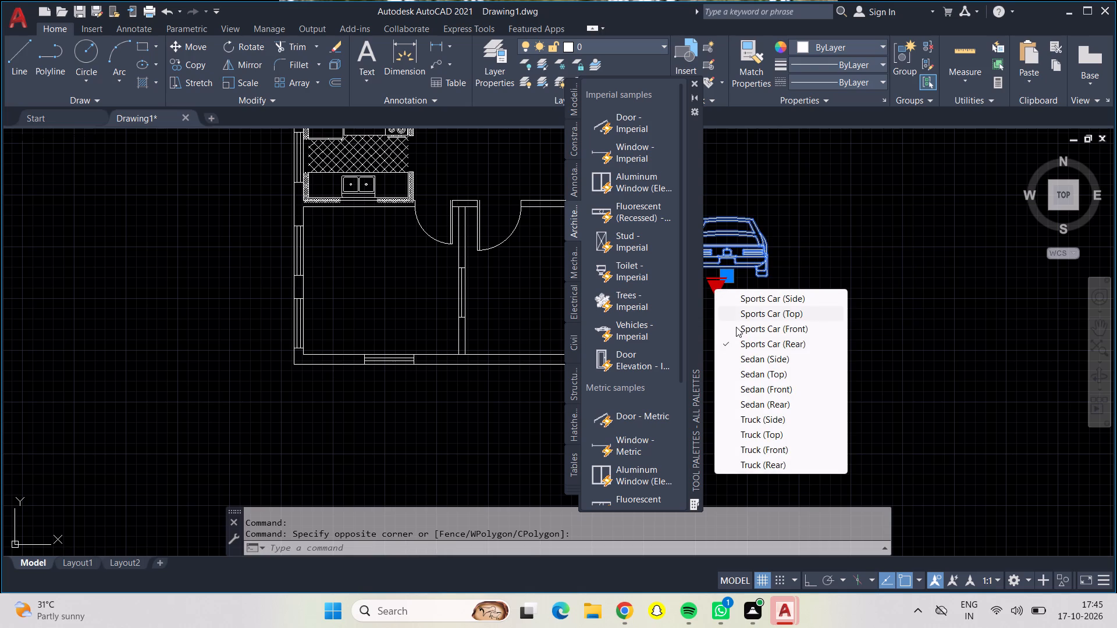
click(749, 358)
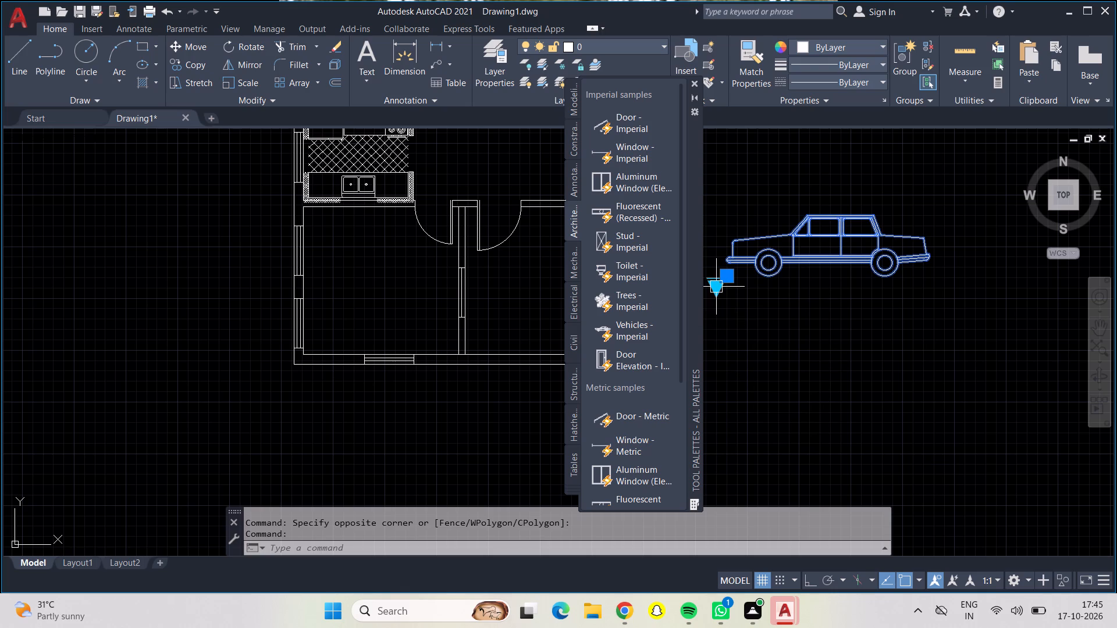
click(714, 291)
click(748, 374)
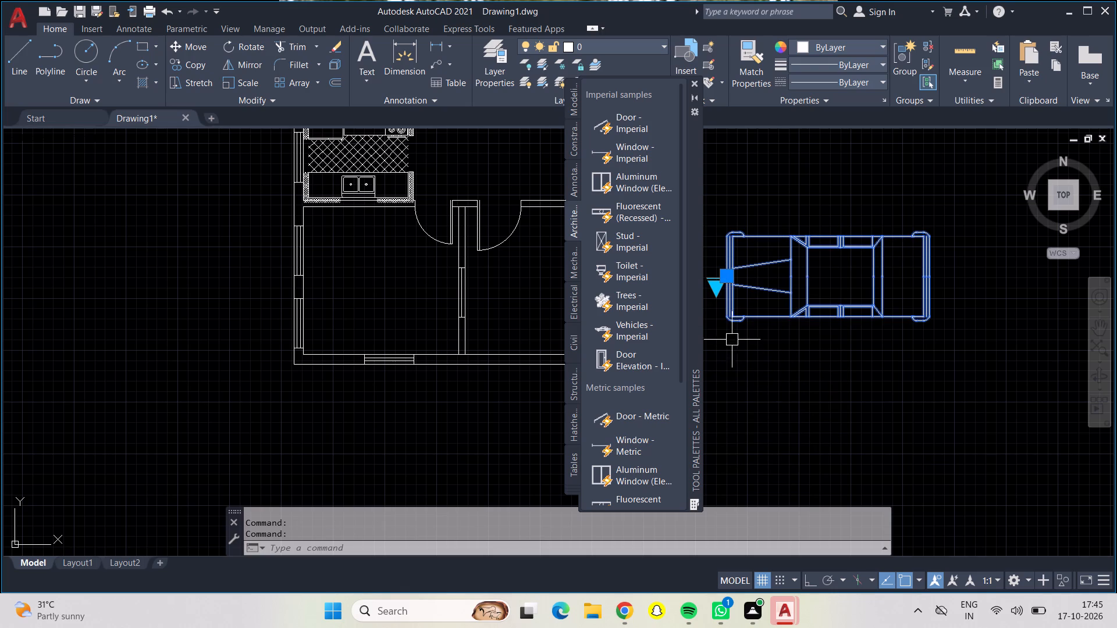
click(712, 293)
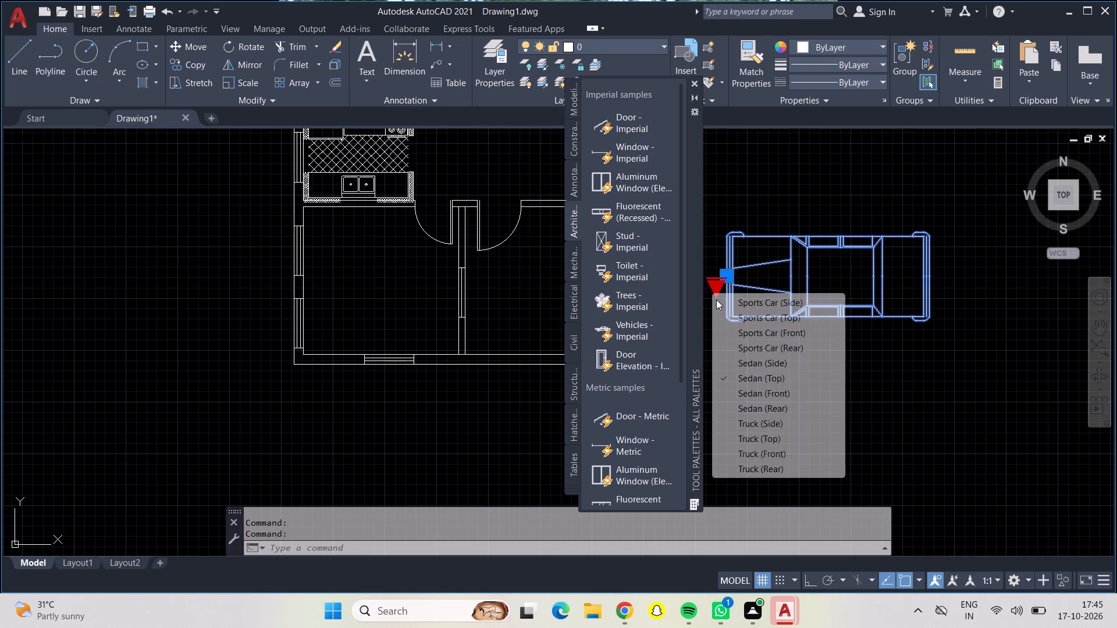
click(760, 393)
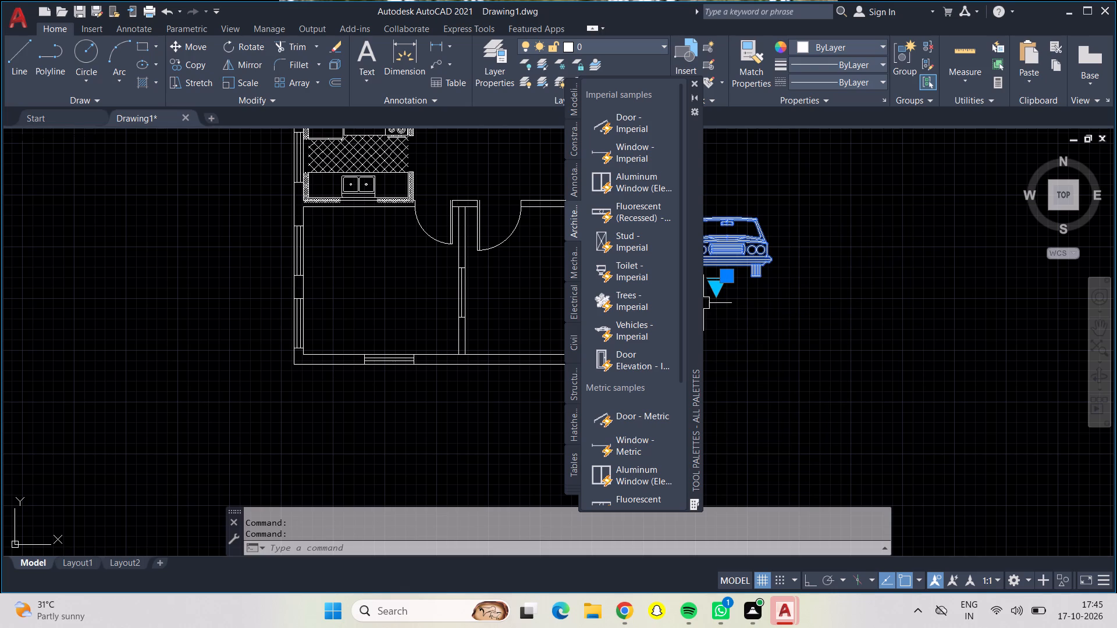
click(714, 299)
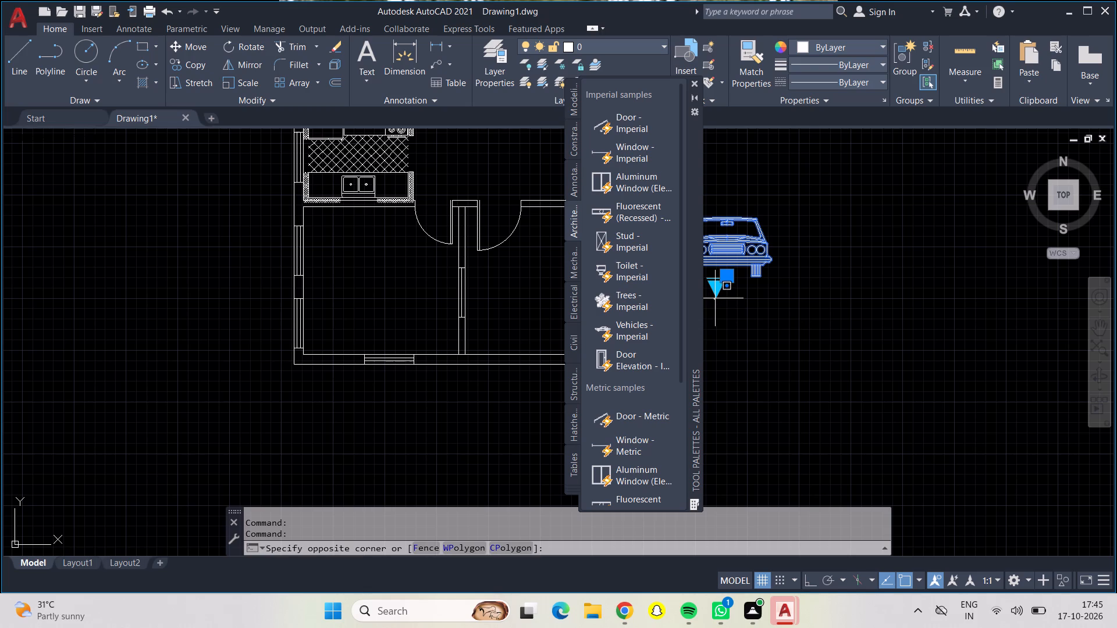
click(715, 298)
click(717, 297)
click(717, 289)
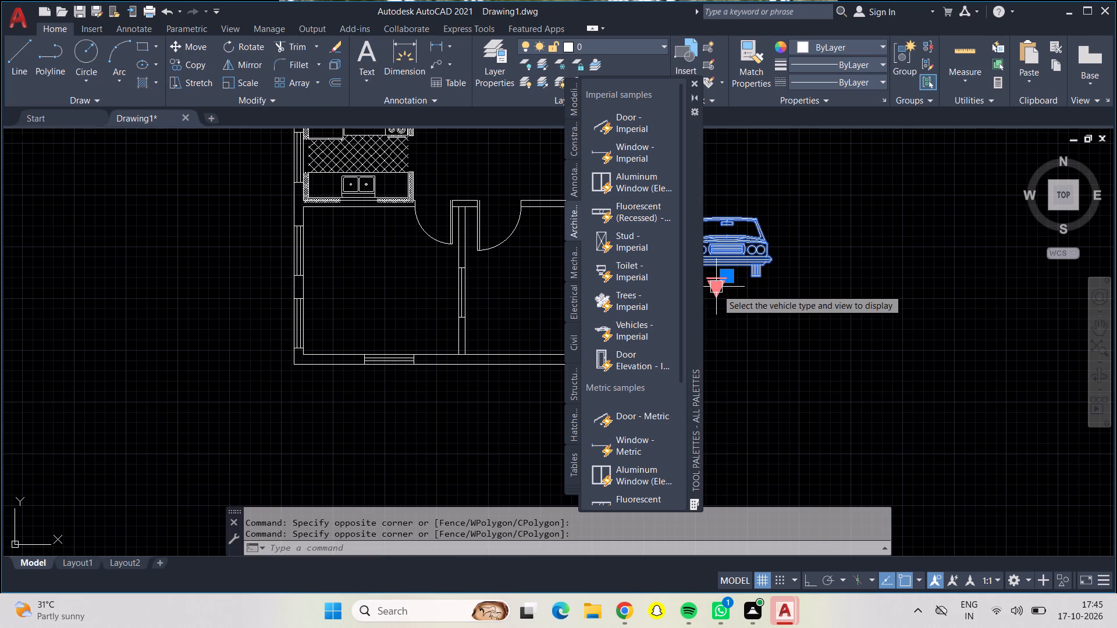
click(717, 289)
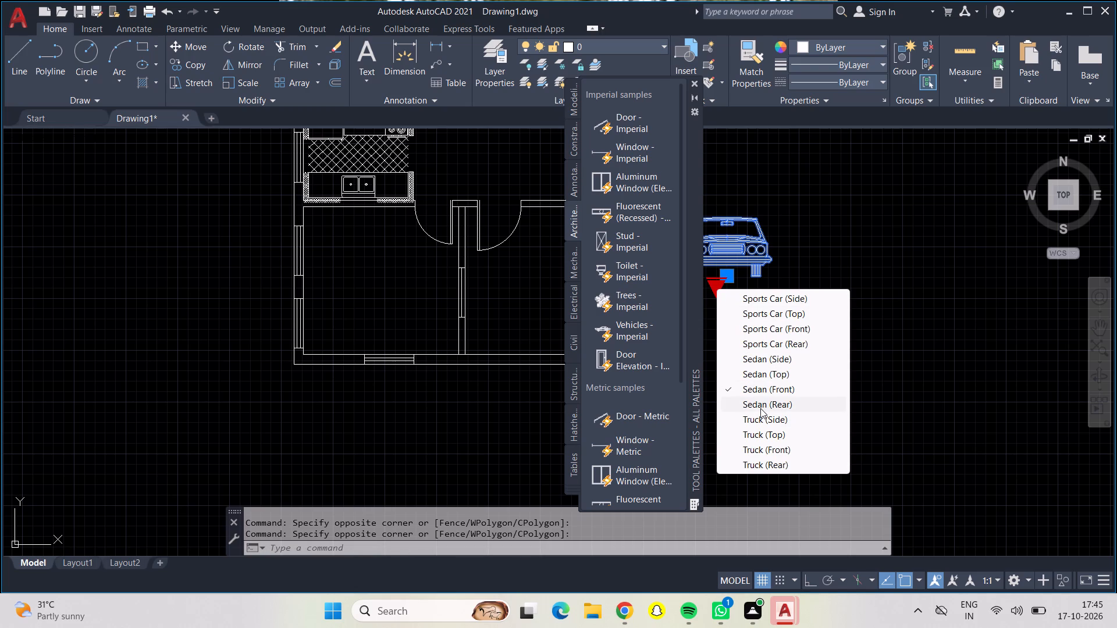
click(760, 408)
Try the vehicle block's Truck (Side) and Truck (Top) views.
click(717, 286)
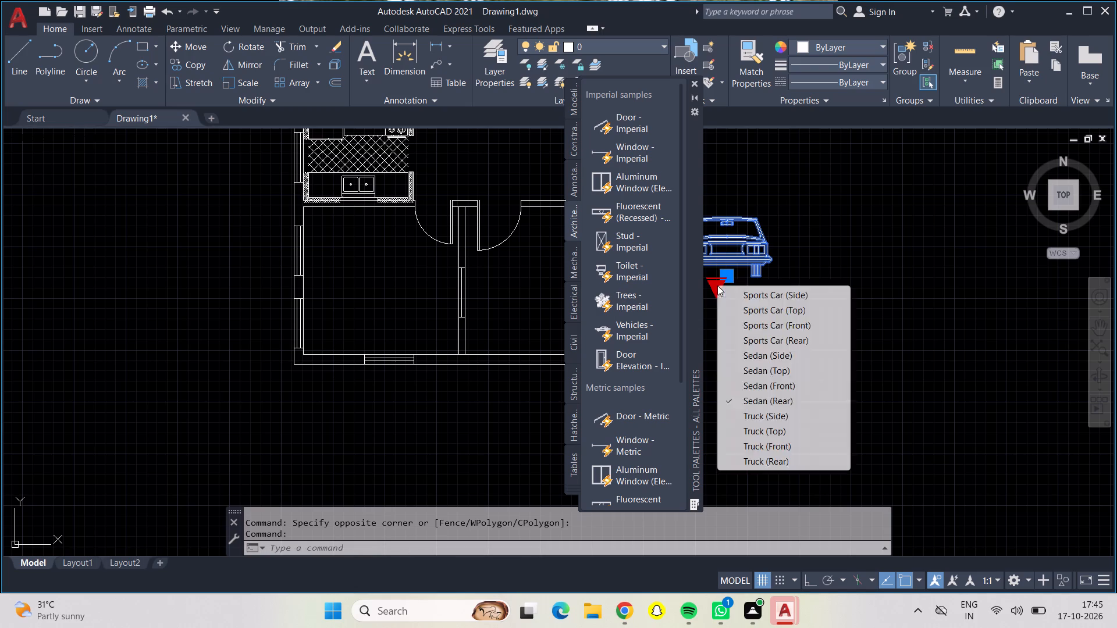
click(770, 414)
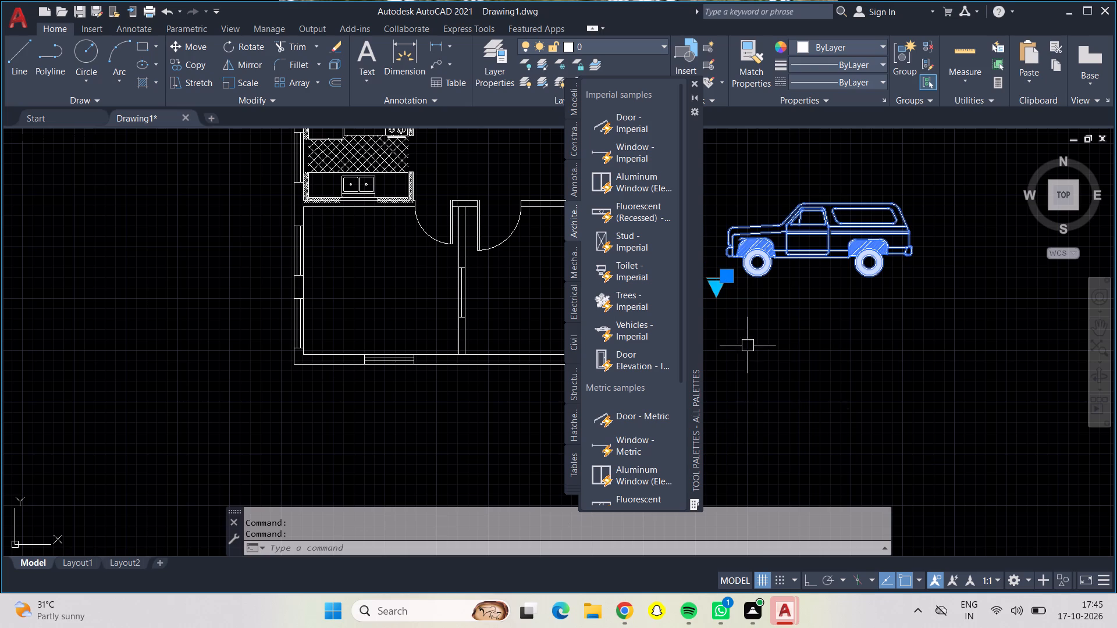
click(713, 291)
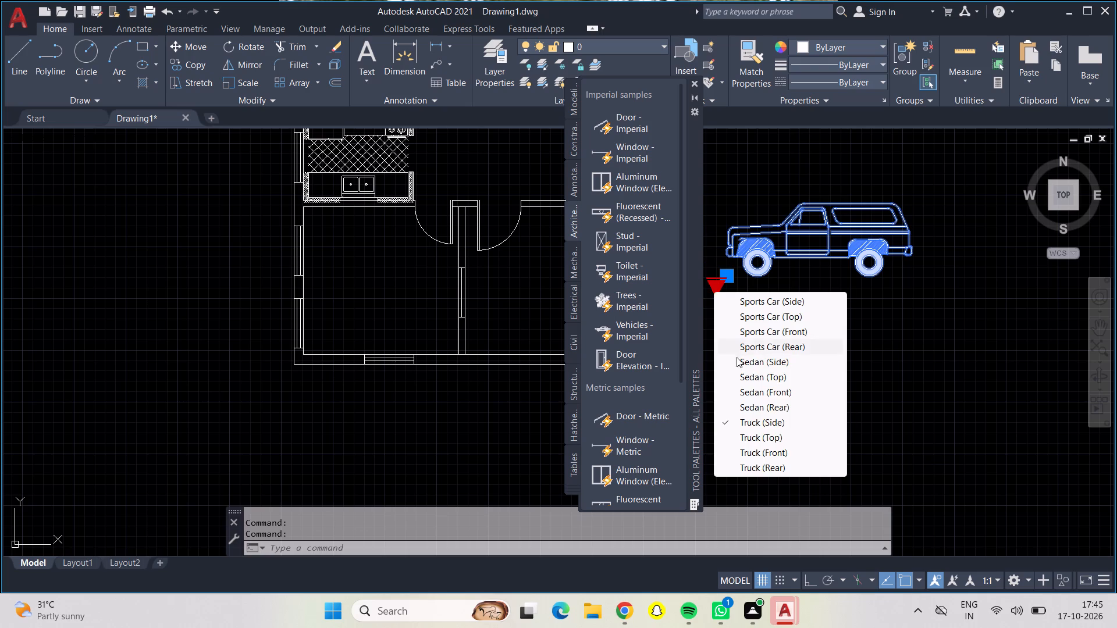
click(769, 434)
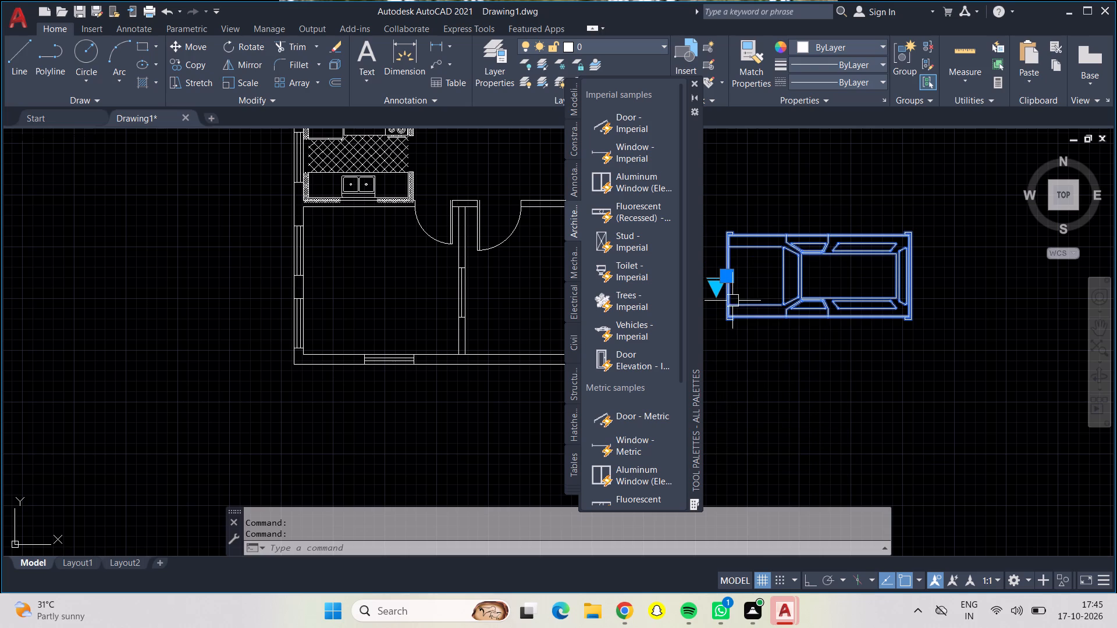
Move the vehicle block horizontally by its insertion point, farther away from the floor plan.
click(731, 274)
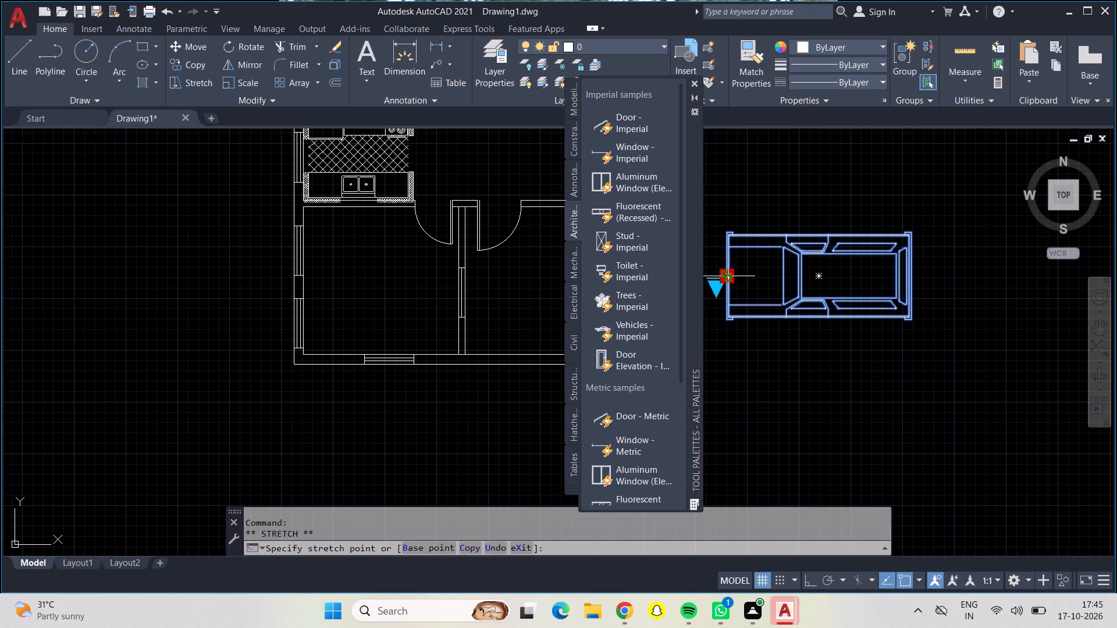
click(816, 279)
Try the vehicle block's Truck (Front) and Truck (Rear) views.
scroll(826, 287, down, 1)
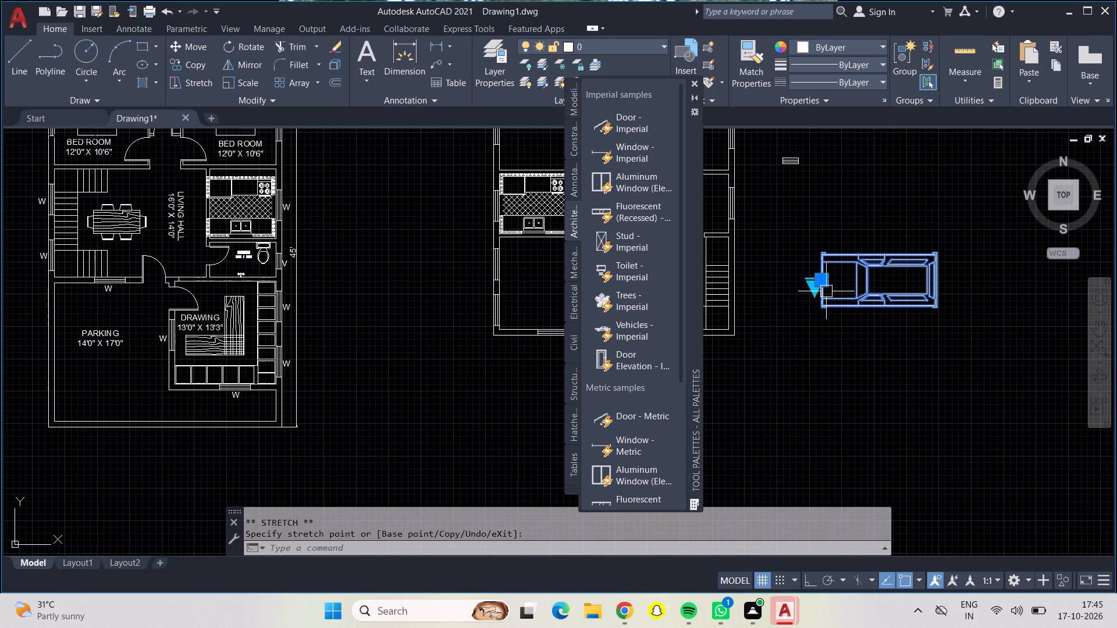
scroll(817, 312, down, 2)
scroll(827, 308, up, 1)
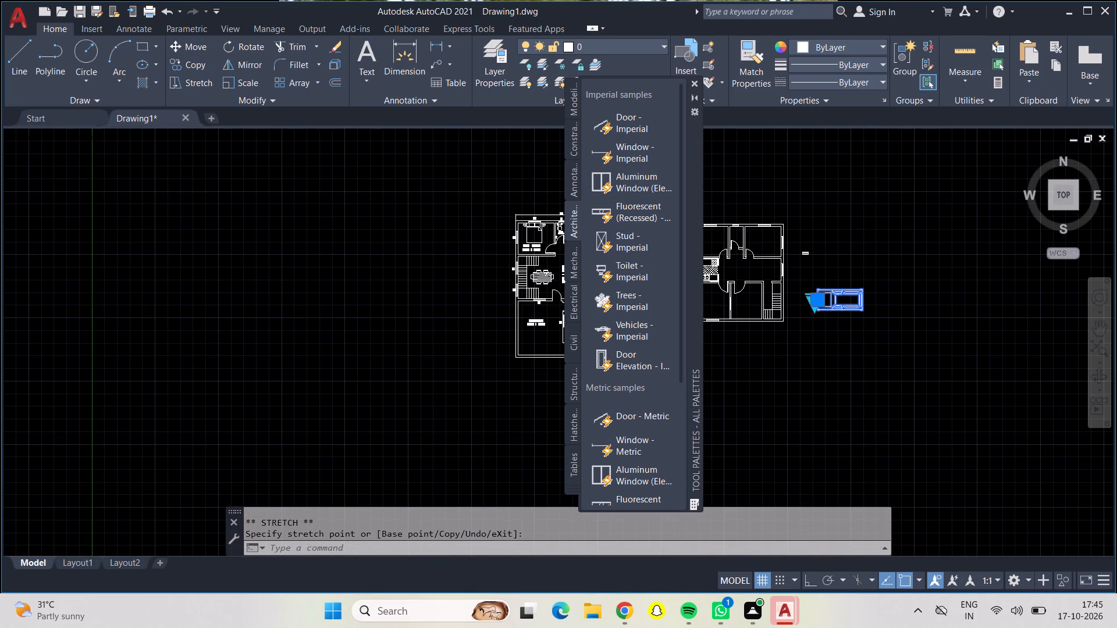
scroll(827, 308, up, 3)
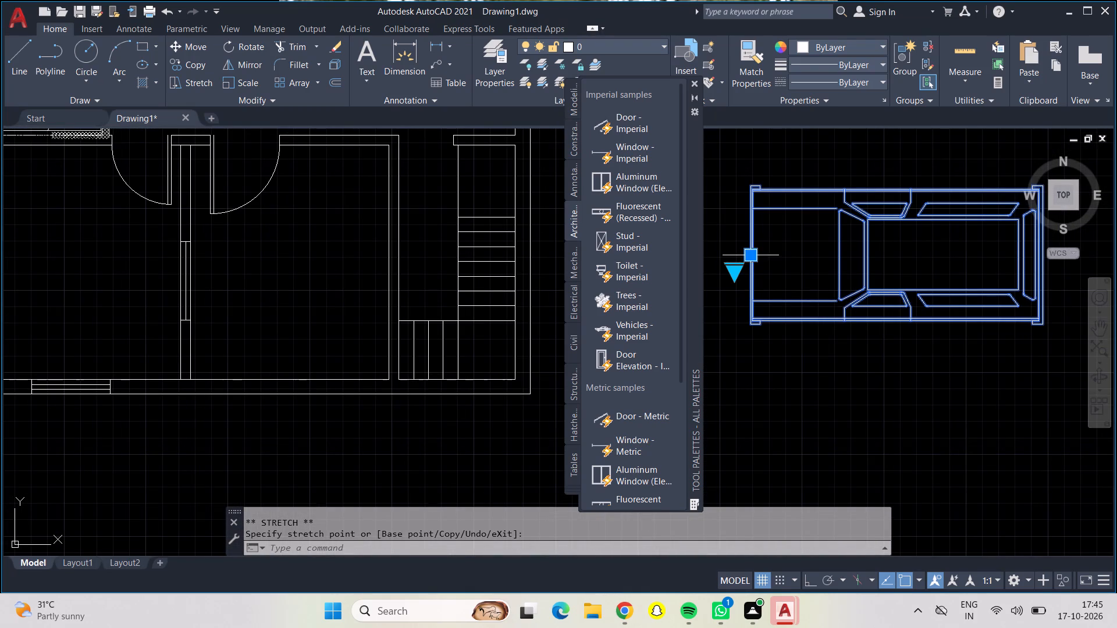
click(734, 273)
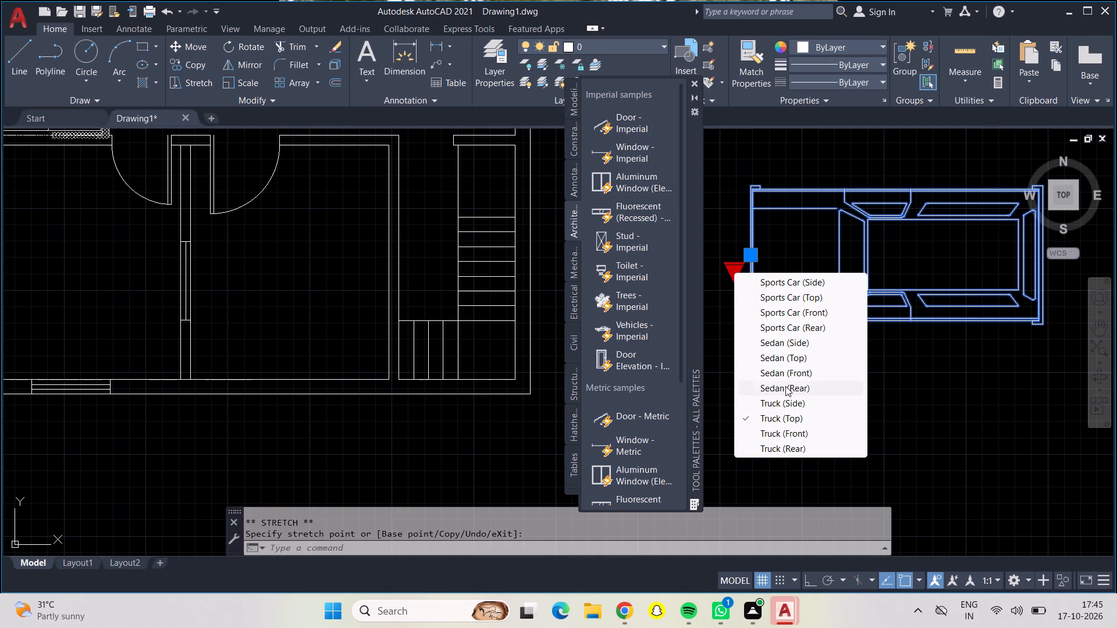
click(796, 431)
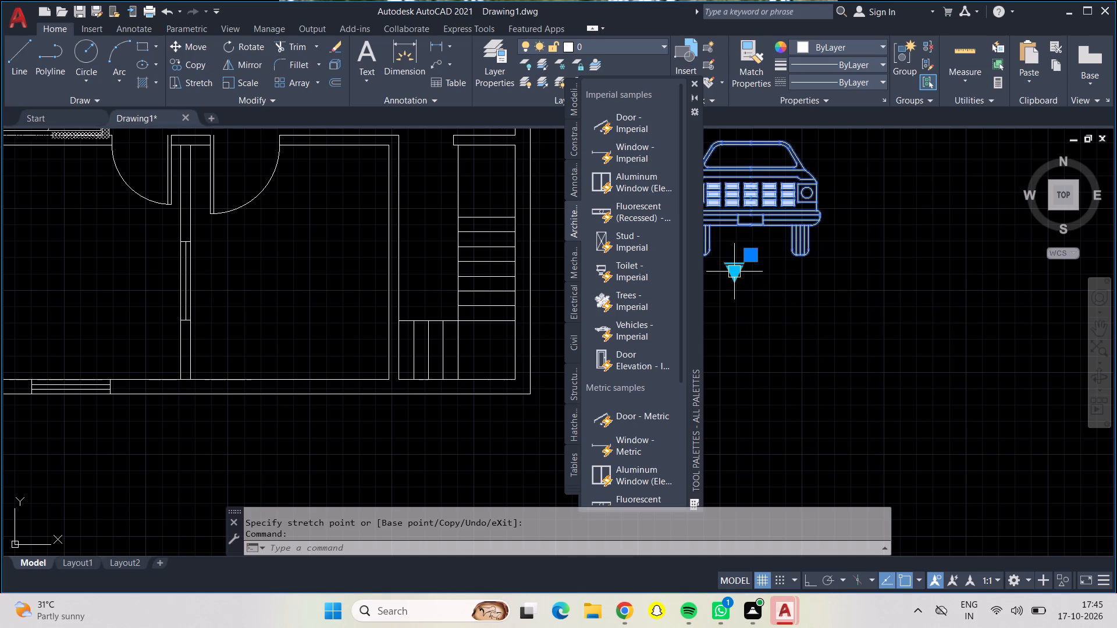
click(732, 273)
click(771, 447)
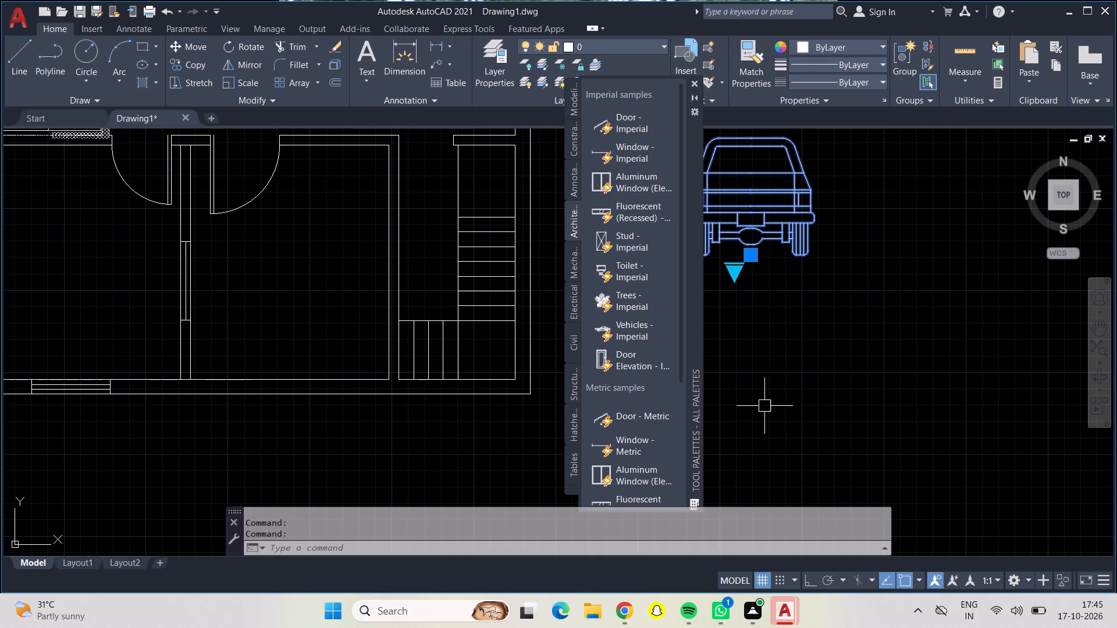
Switch the vehicle block back to Sports Car (Side) and then set it to Sports Car (Top).
scroll(767, 370, down, 2)
scroll(756, 330, up, 4)
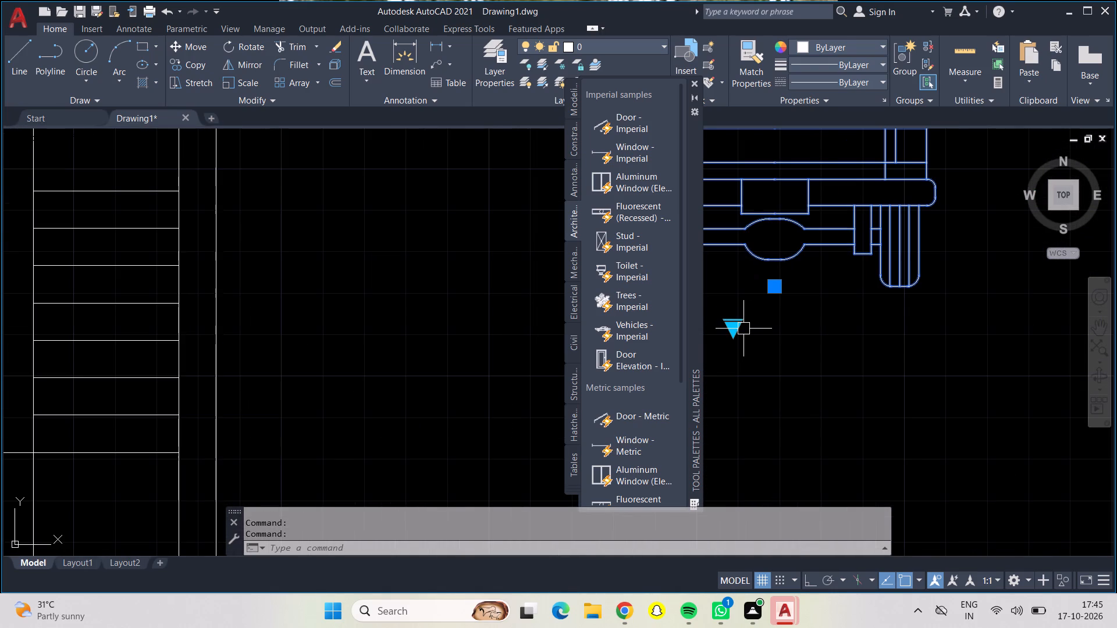
scroll(744, 329, down, 1)
middle_drag(770, 332, 849, 381)
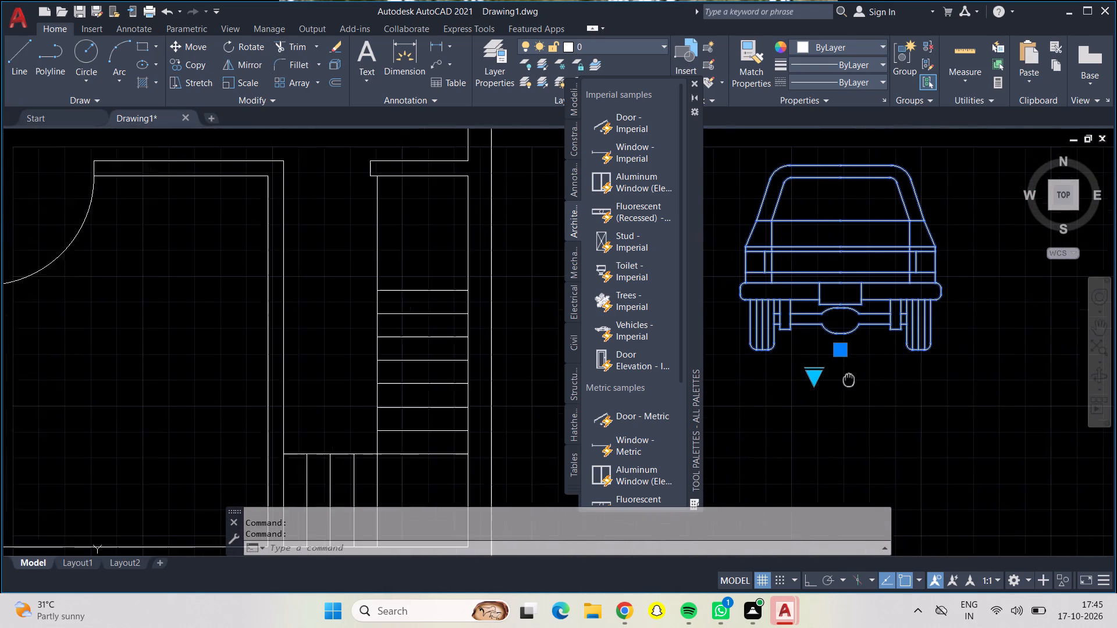
middle_drag(849, 381, 851, 381)
click(812, 385)
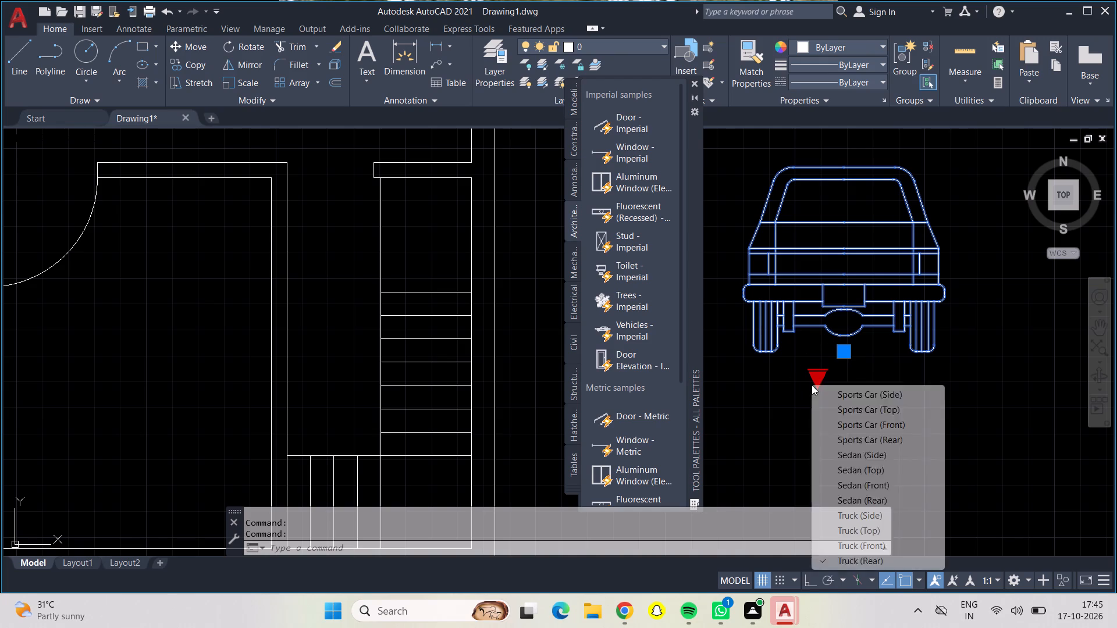
click(827, 390)
click(819, 376)
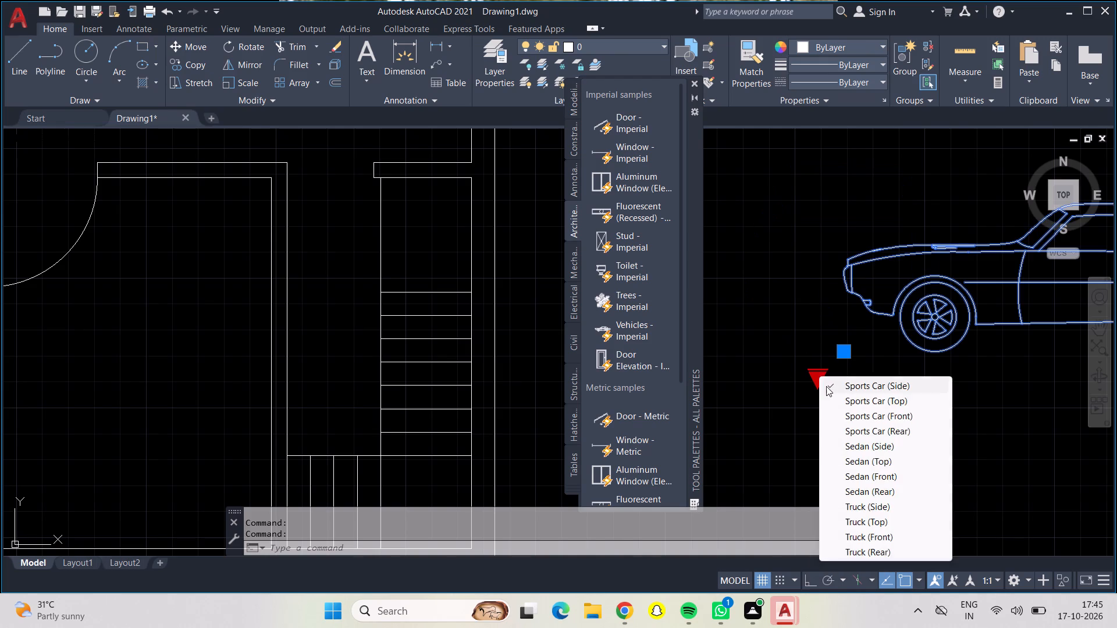
click(828, 392)
click(822, 380)
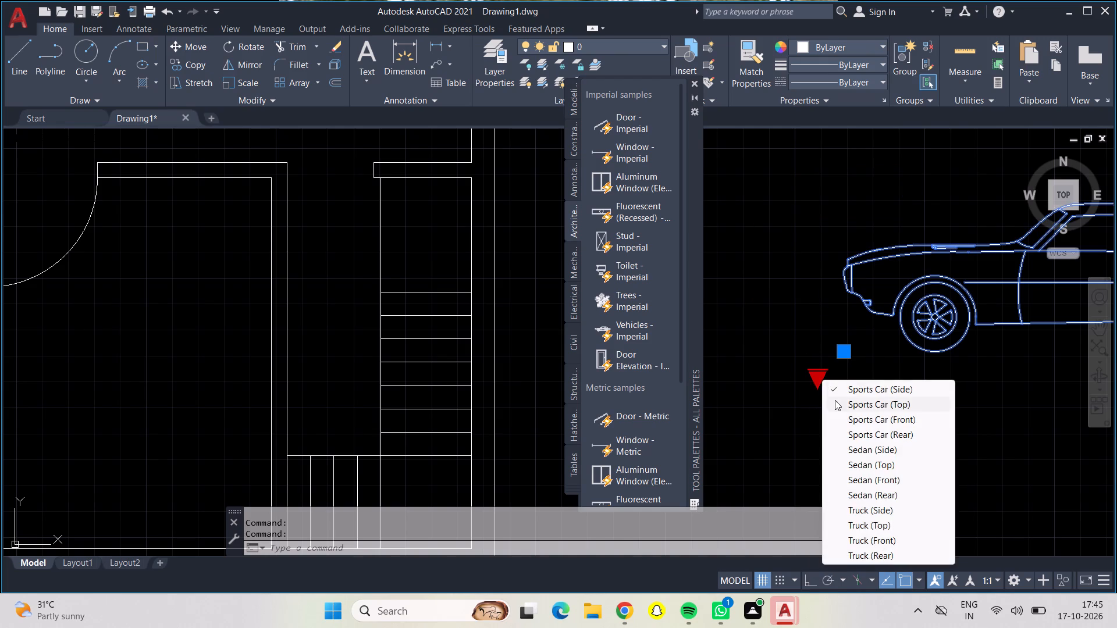
click(835, 400)
Close the tool palettes and deselect the sports car block.
scroll(822, 381, down, 1)
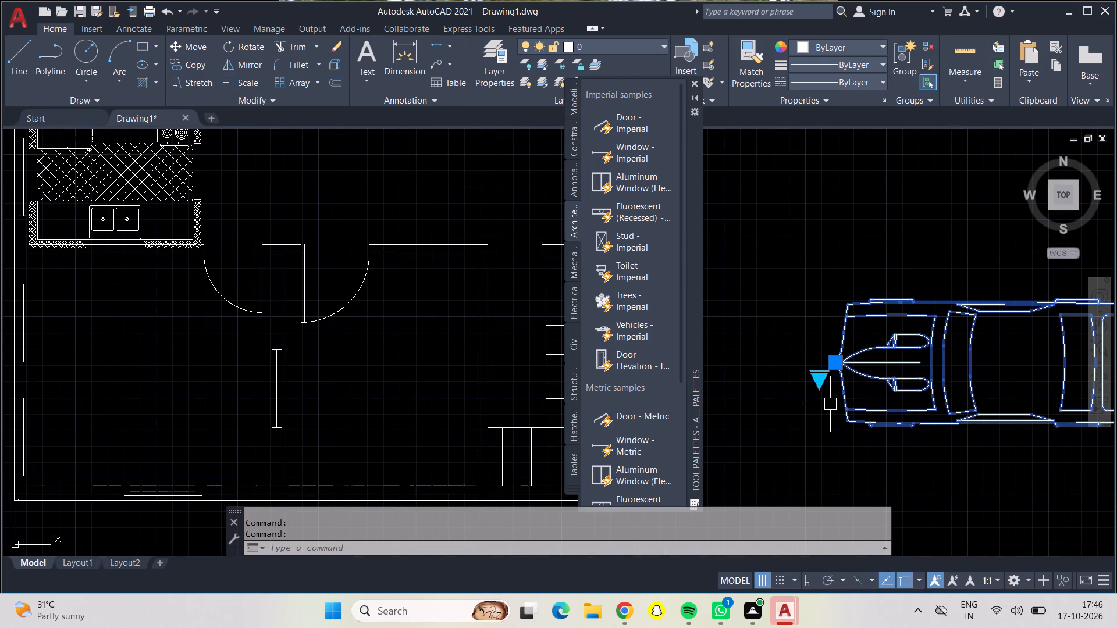
middle_drag(813, 405, 735, 367)
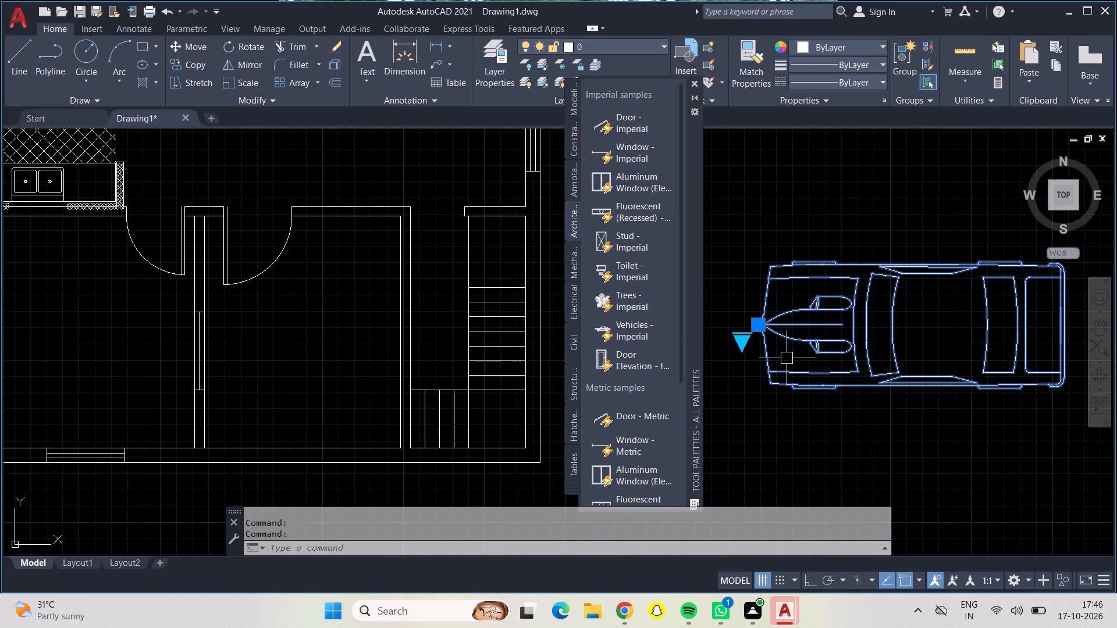
right_click(838, 228)
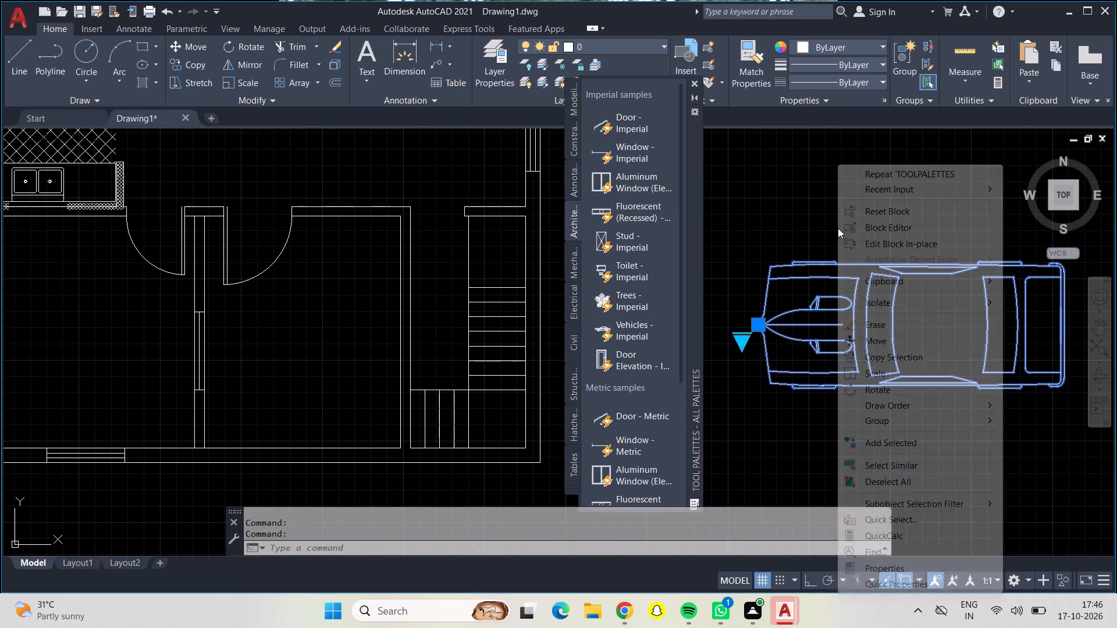
drag(787, 219, 781, 219)
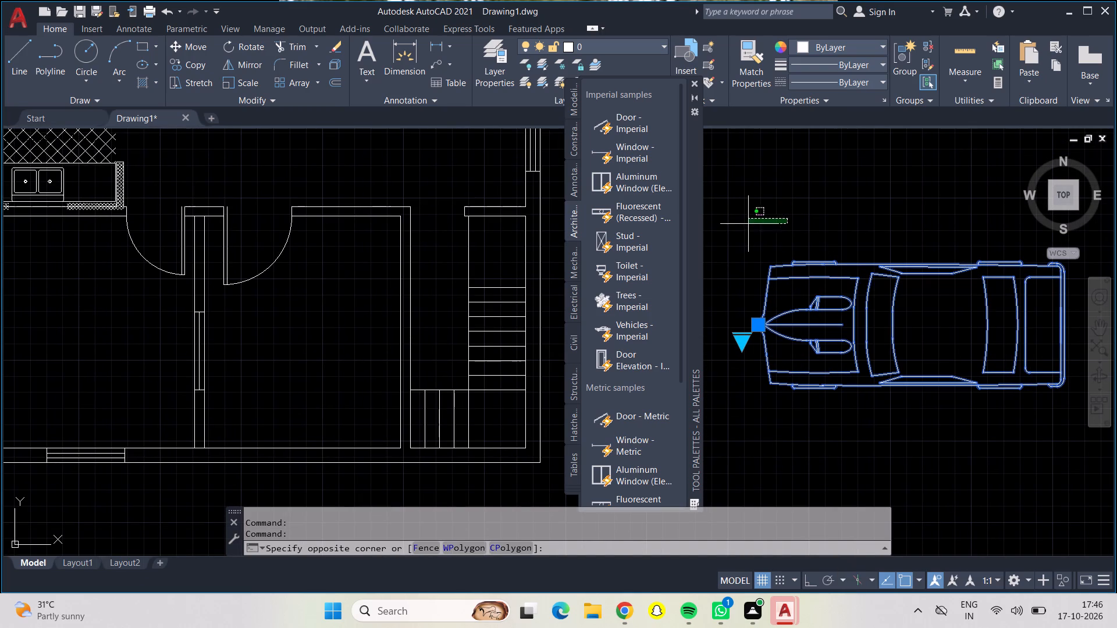
click(786, 159)
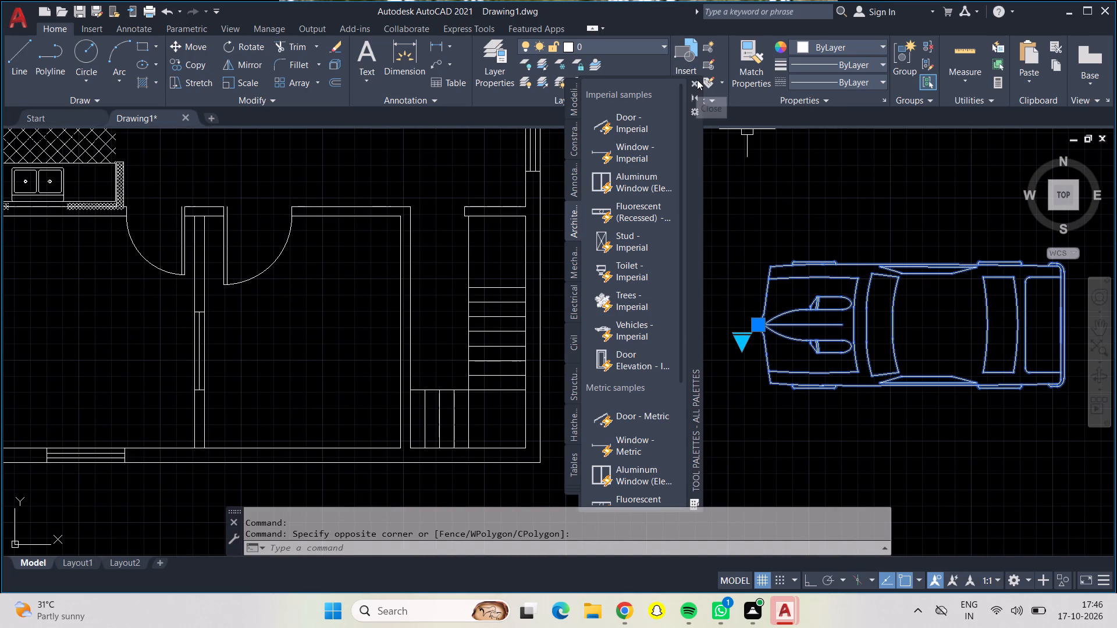
click(697, 78)
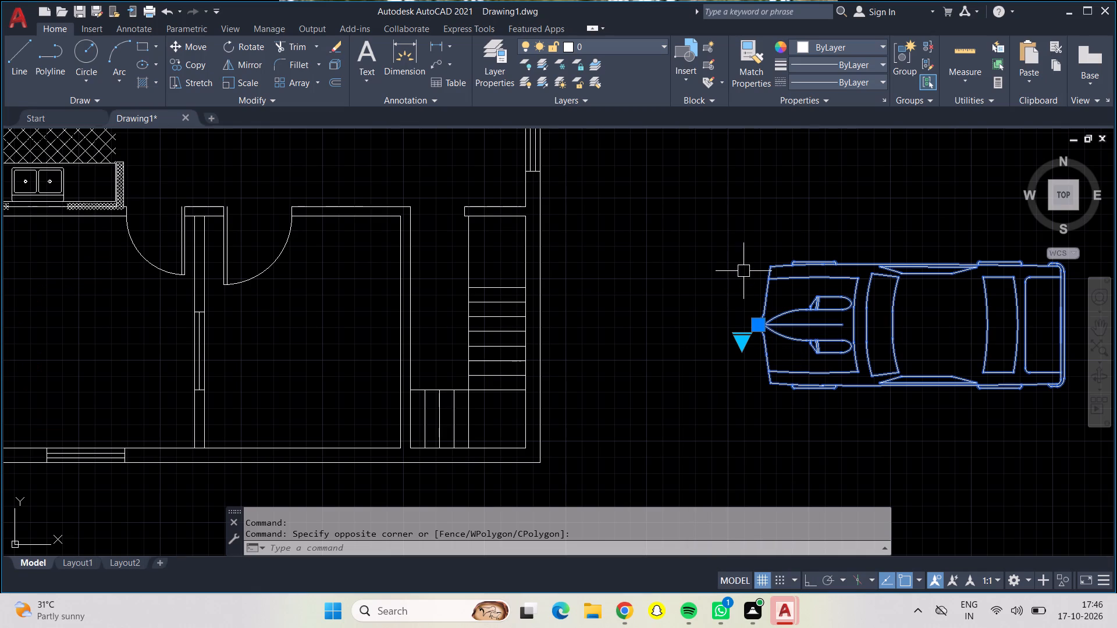
middle_drag(725, 274, 638, 238)
middle_click(611, 234)
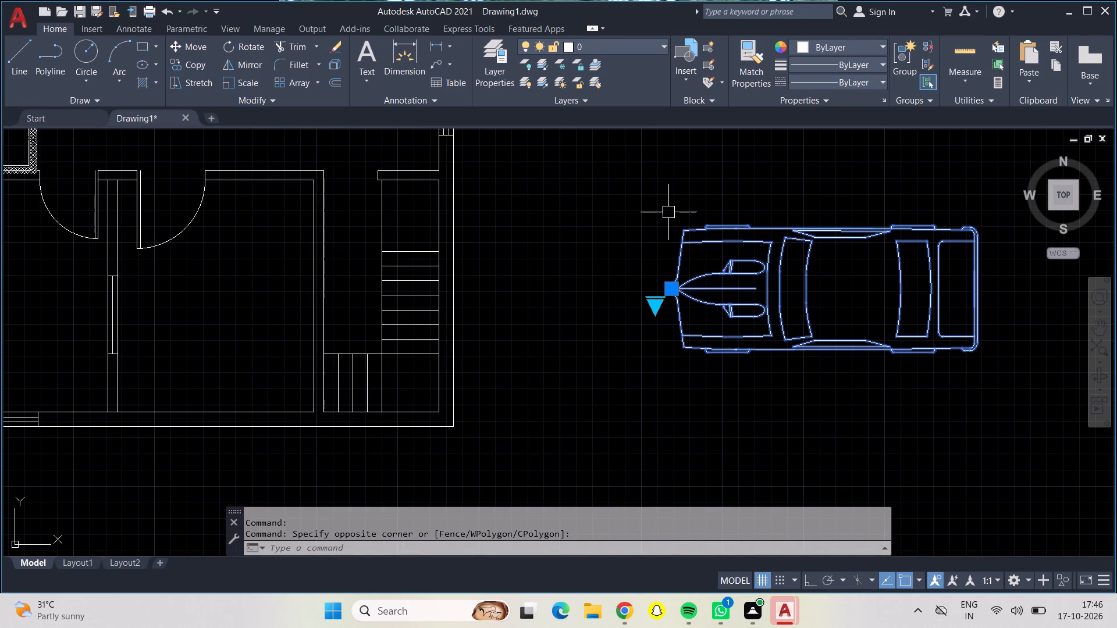
key(Escape)
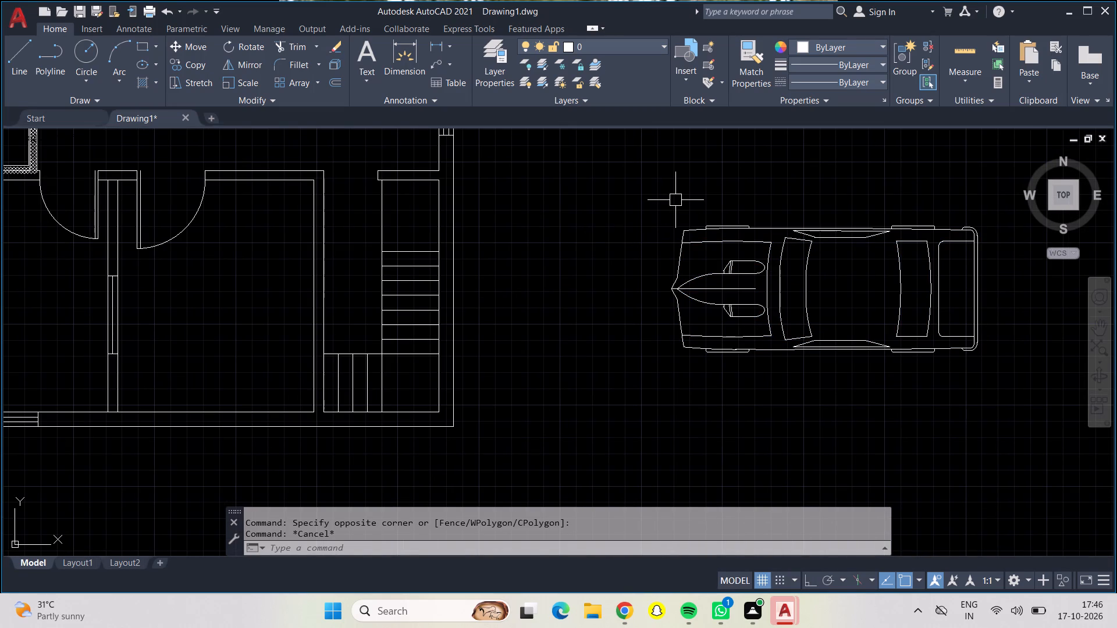
Rotate the top-view sports car block 270° about a point near its front corner, with Ortho on.
drag(674, 200, 664, 202)
click(664, 206)
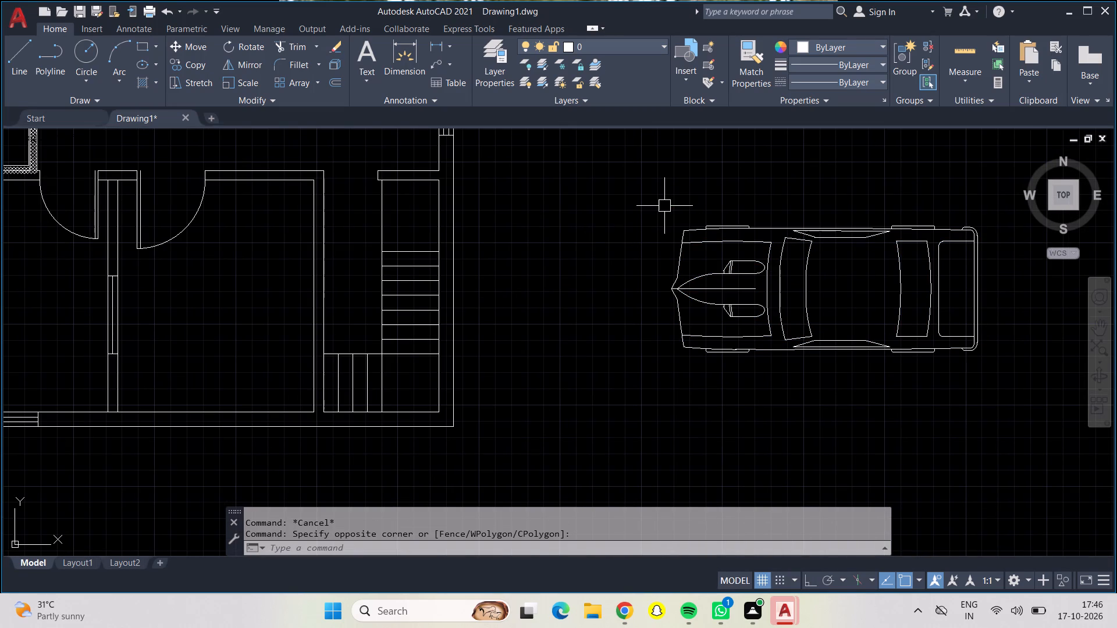
click(675, 306)
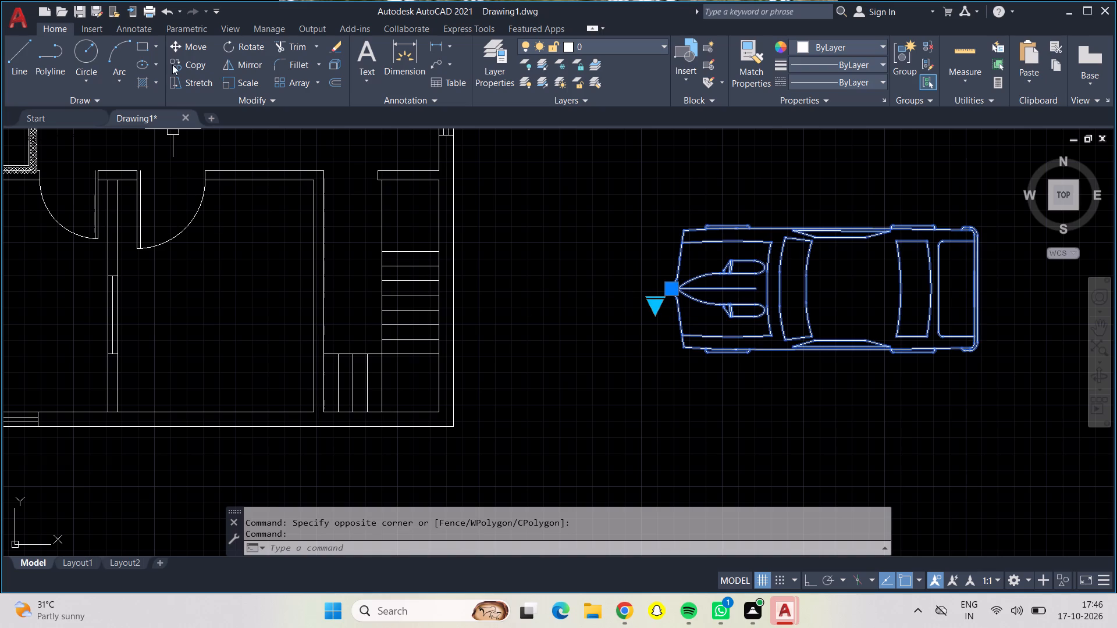
click(227, 51)
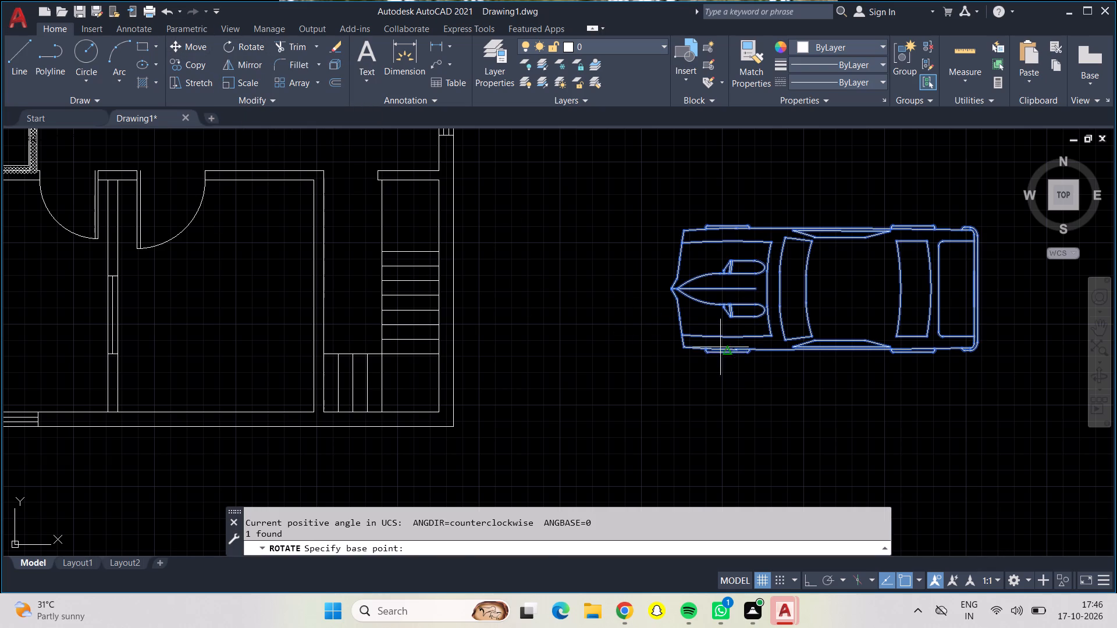
click(700, 338)
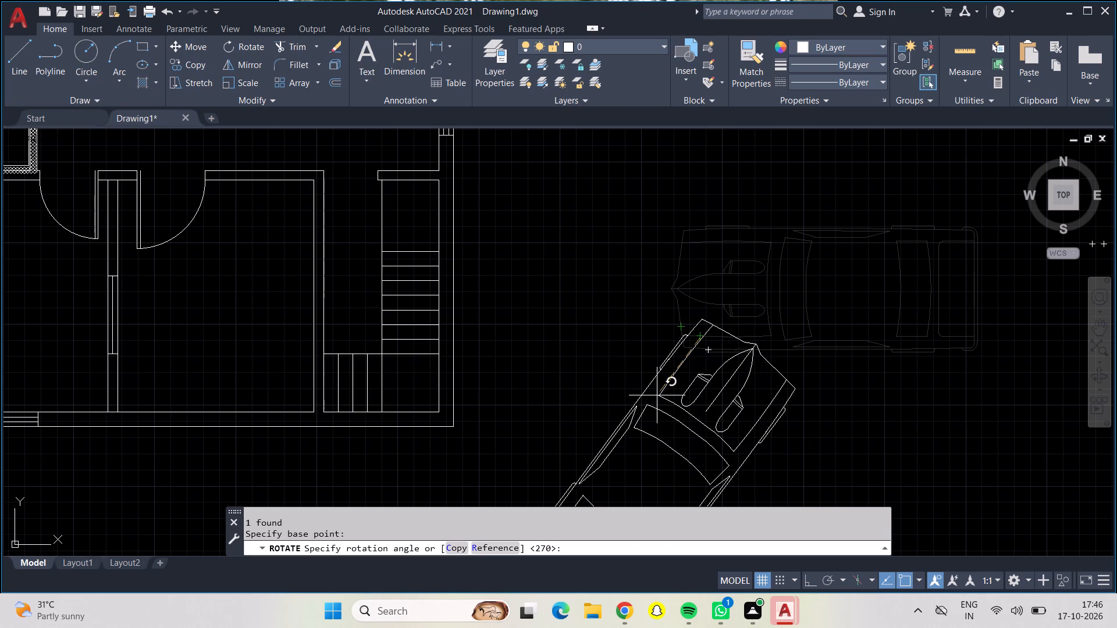
key(F6)
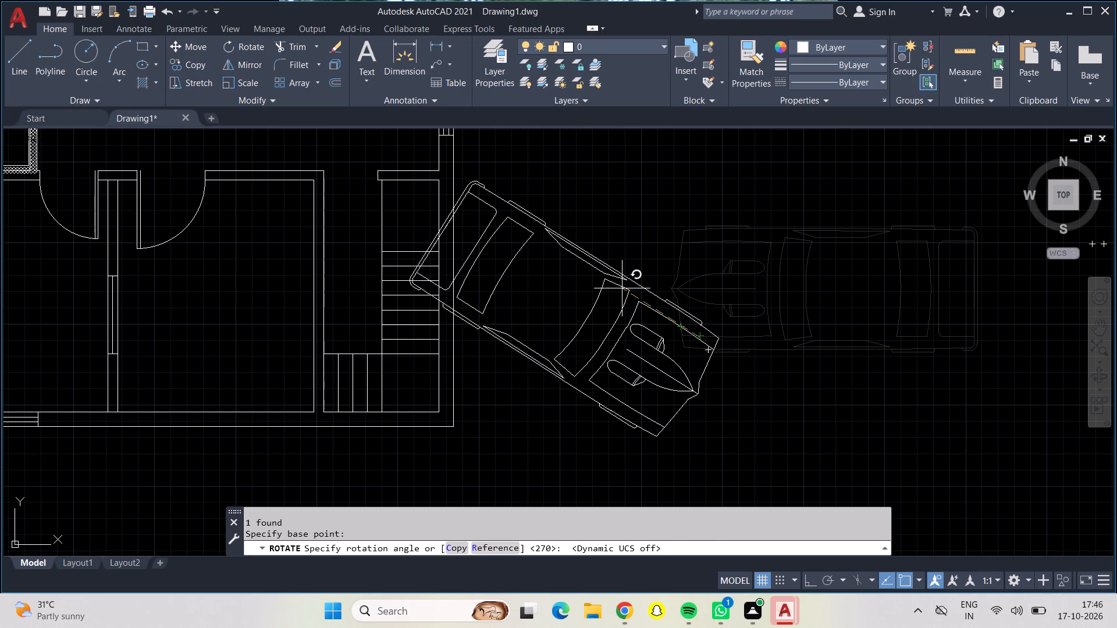
key(F8)
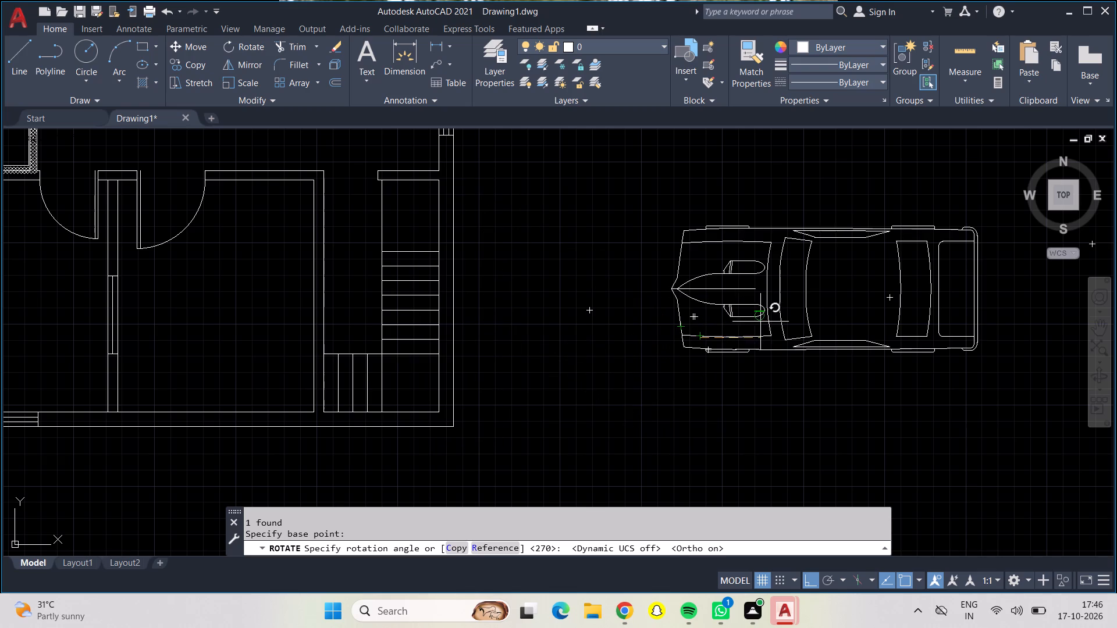
click(720, 395)
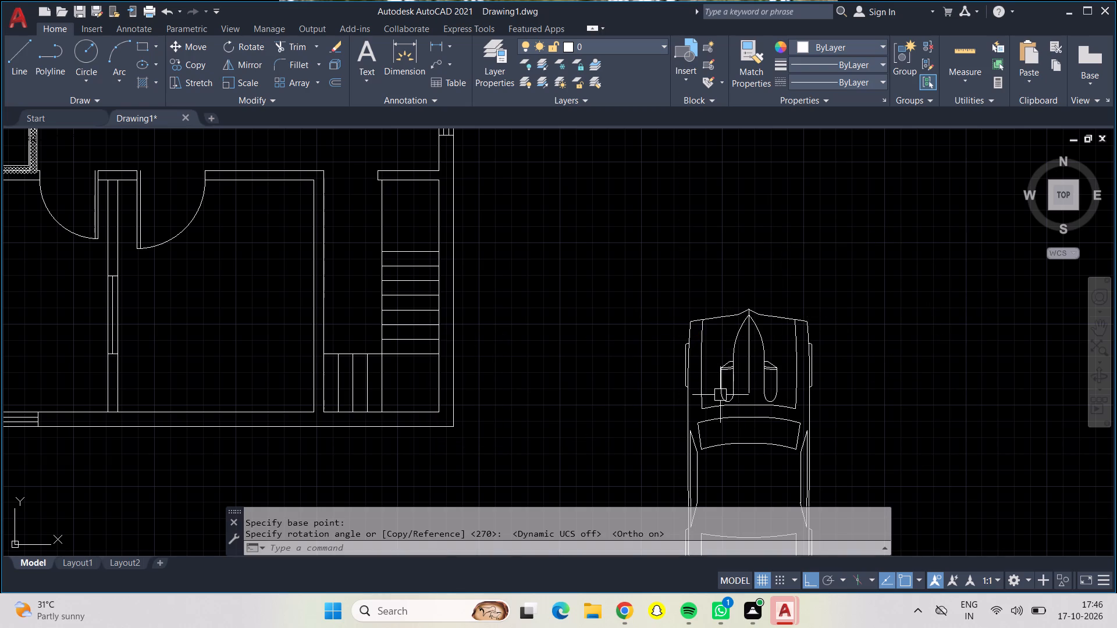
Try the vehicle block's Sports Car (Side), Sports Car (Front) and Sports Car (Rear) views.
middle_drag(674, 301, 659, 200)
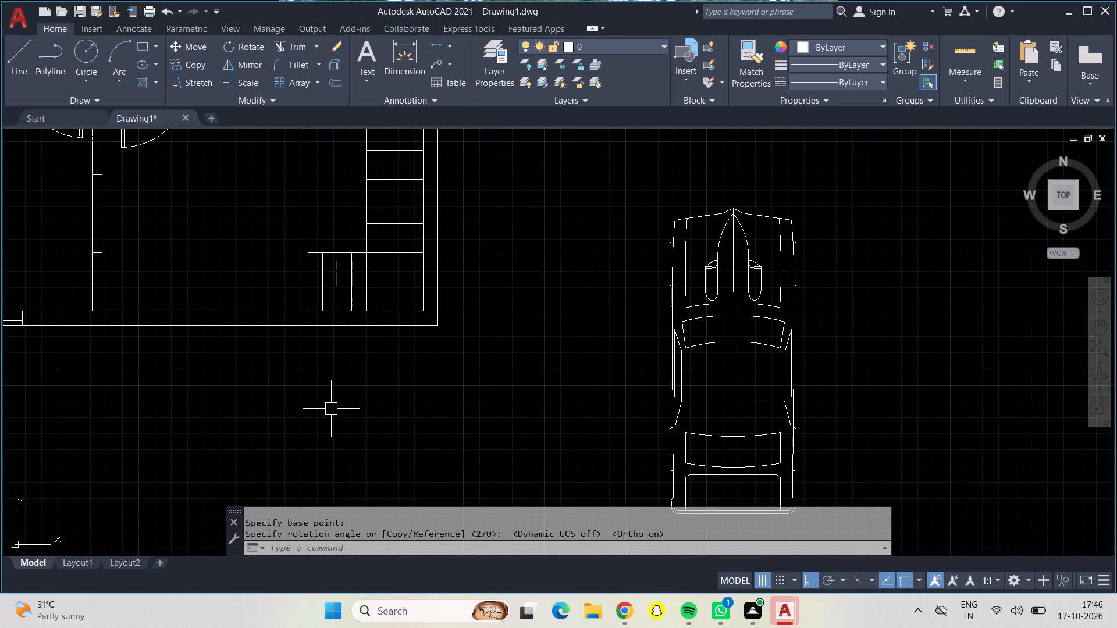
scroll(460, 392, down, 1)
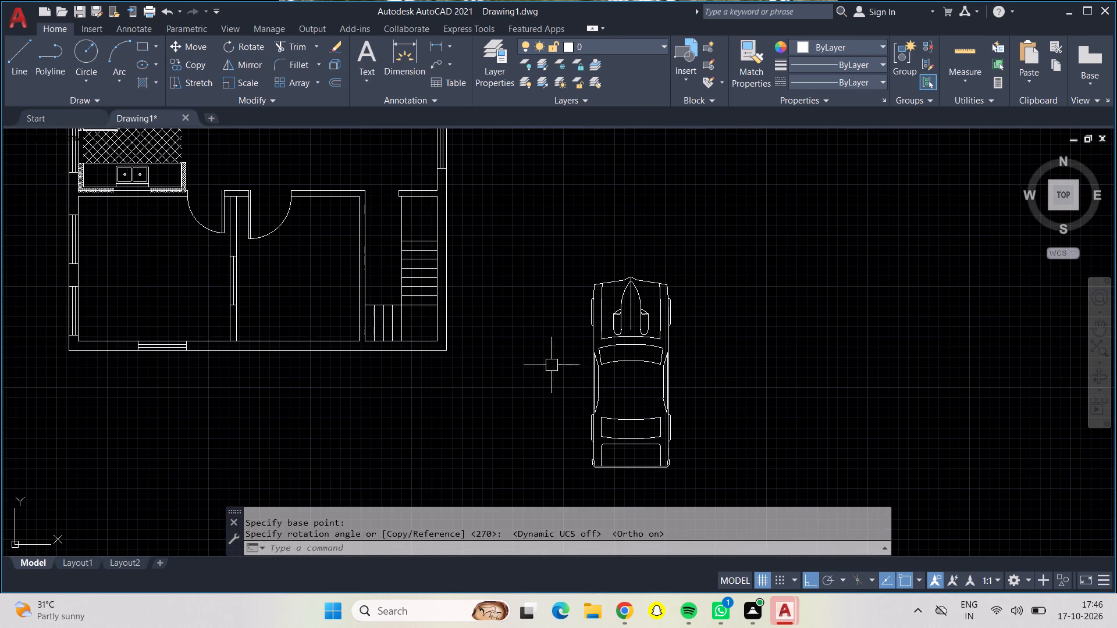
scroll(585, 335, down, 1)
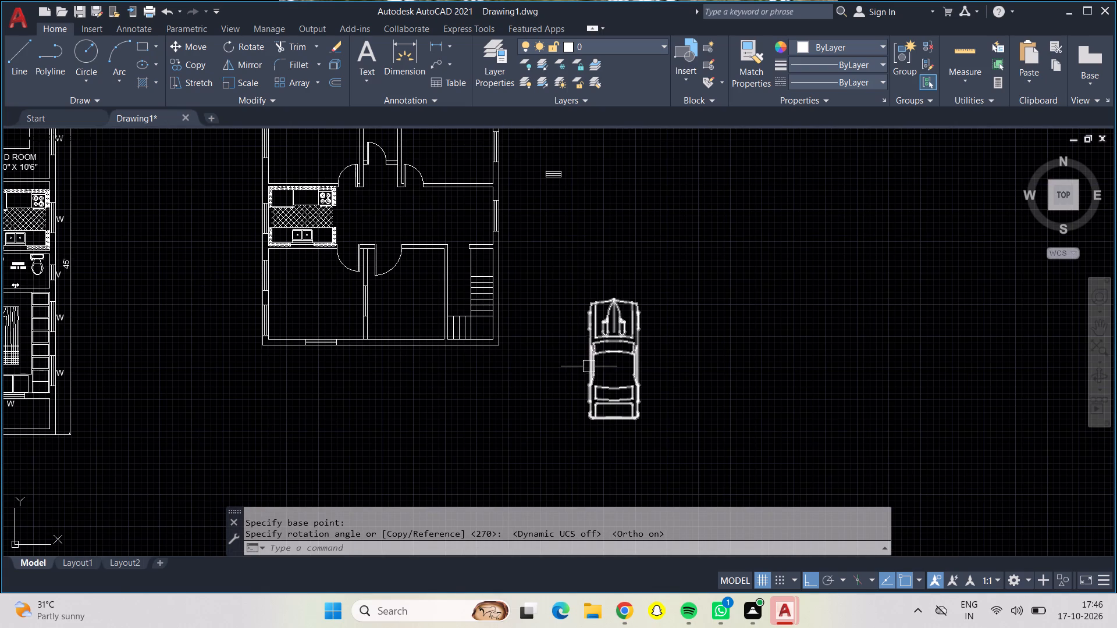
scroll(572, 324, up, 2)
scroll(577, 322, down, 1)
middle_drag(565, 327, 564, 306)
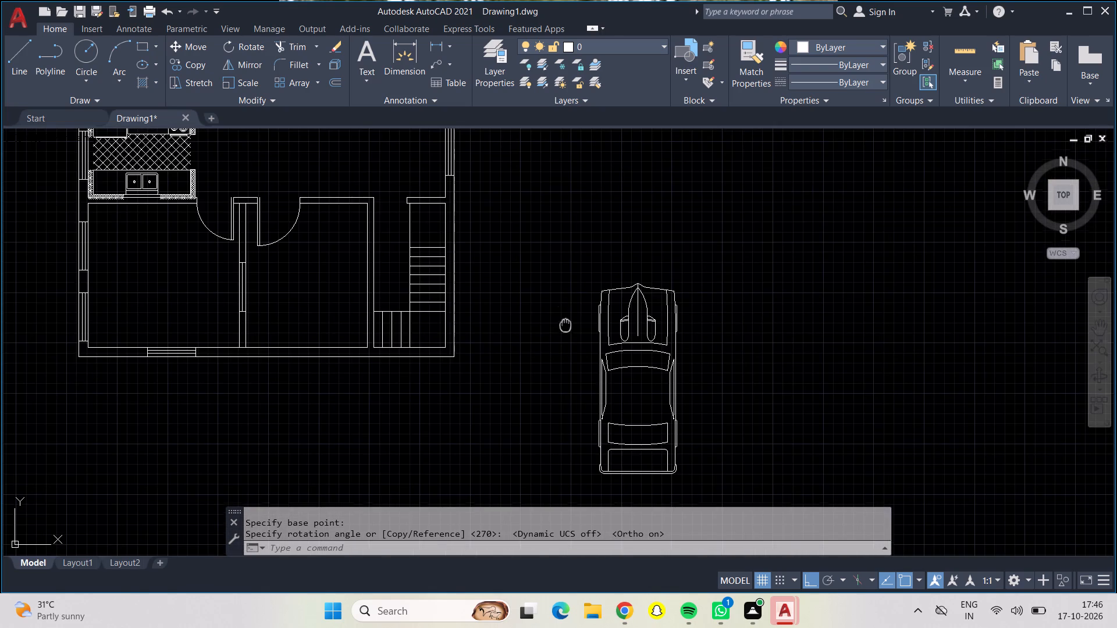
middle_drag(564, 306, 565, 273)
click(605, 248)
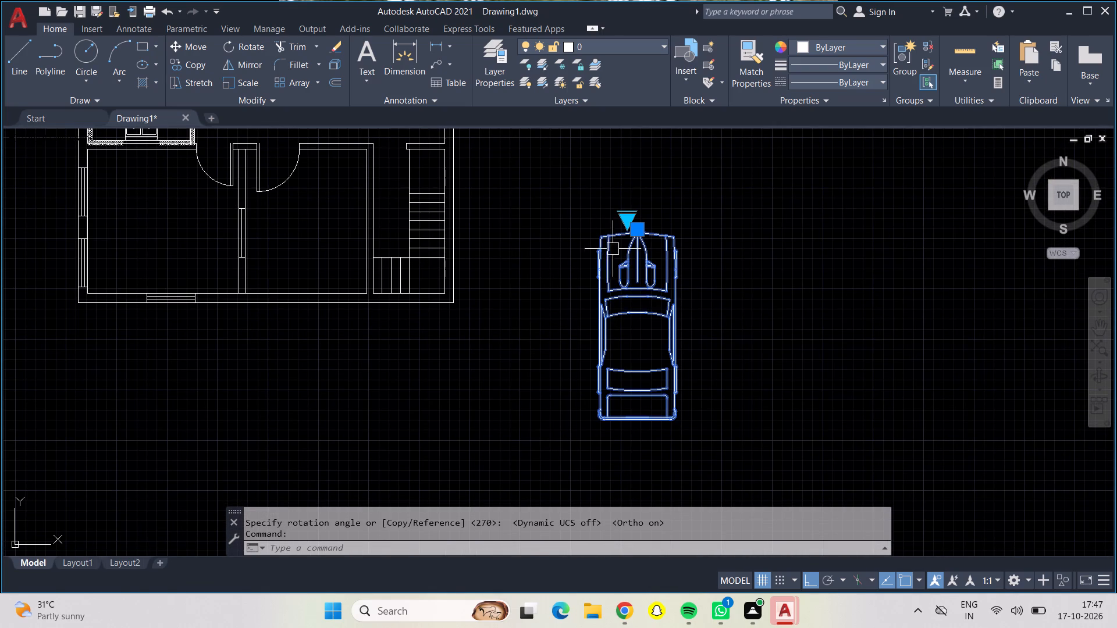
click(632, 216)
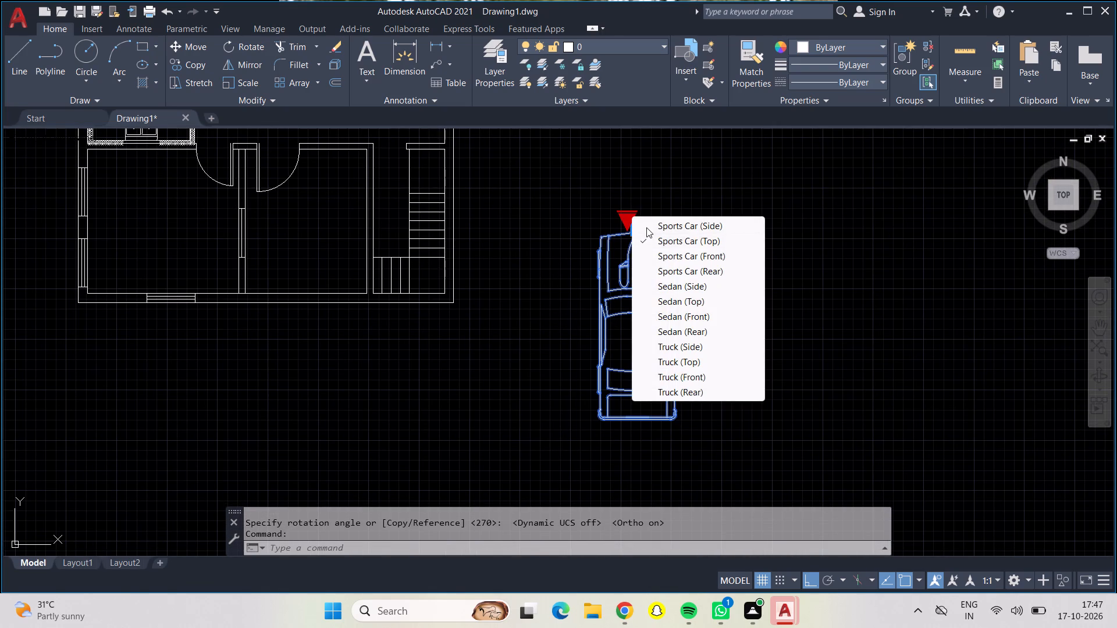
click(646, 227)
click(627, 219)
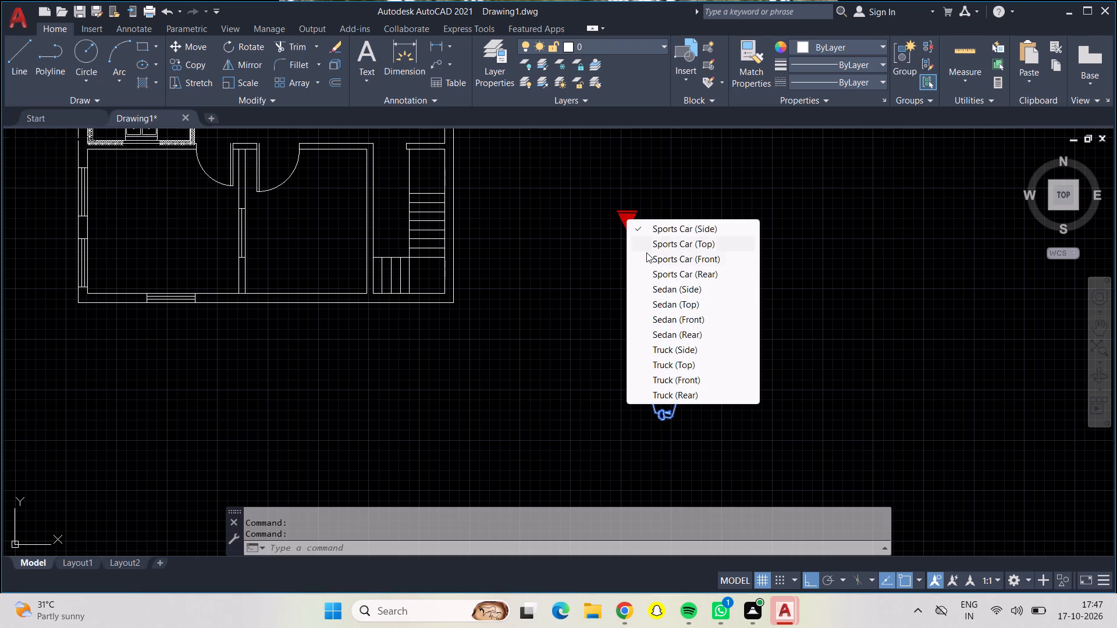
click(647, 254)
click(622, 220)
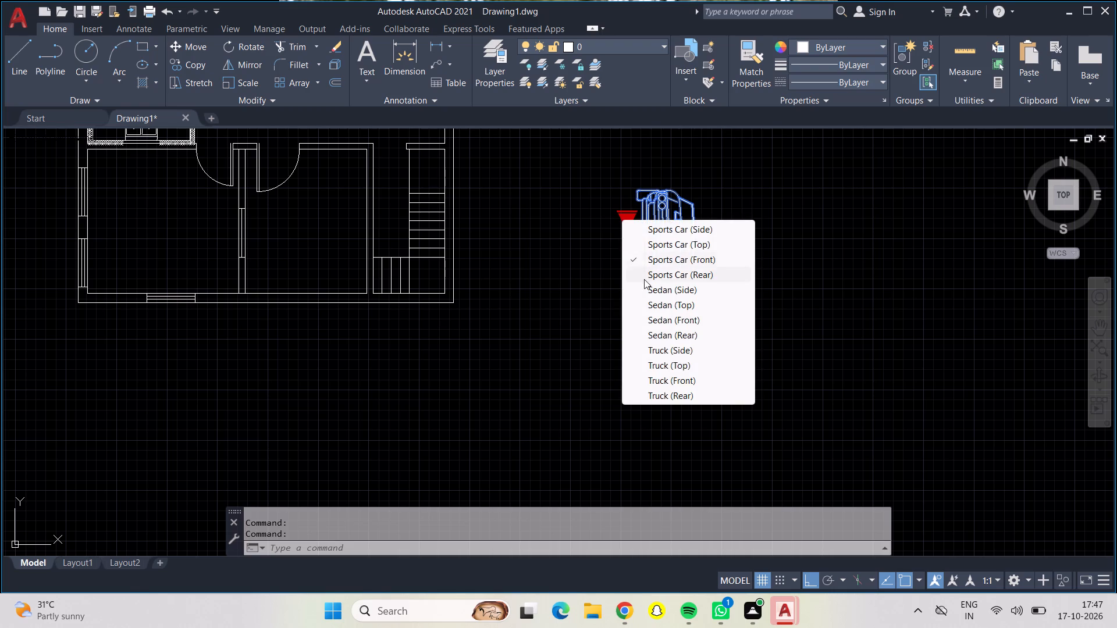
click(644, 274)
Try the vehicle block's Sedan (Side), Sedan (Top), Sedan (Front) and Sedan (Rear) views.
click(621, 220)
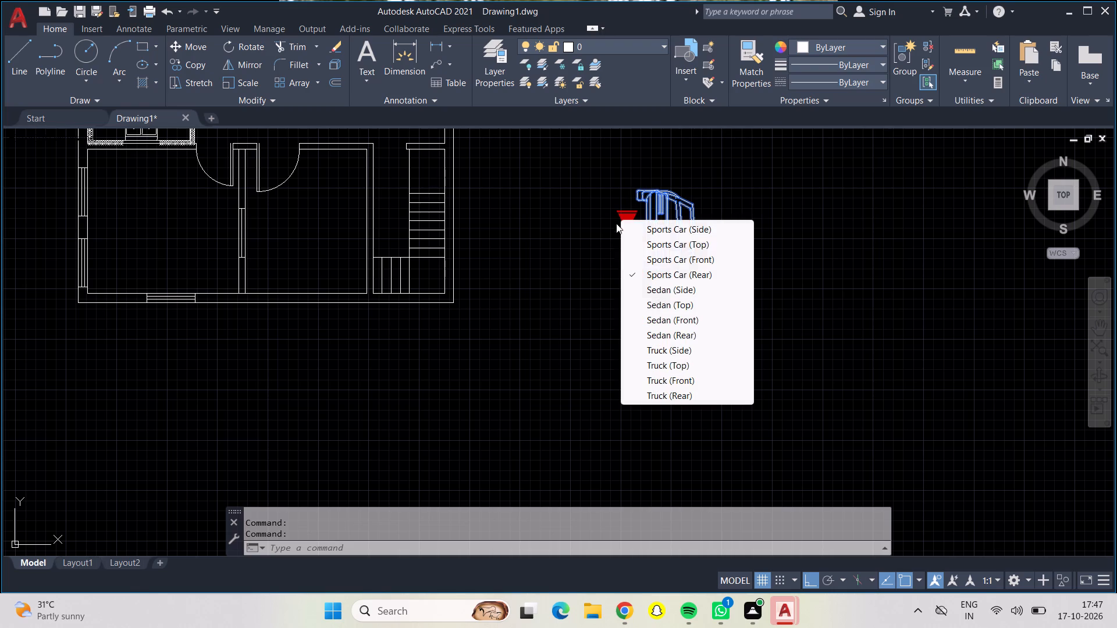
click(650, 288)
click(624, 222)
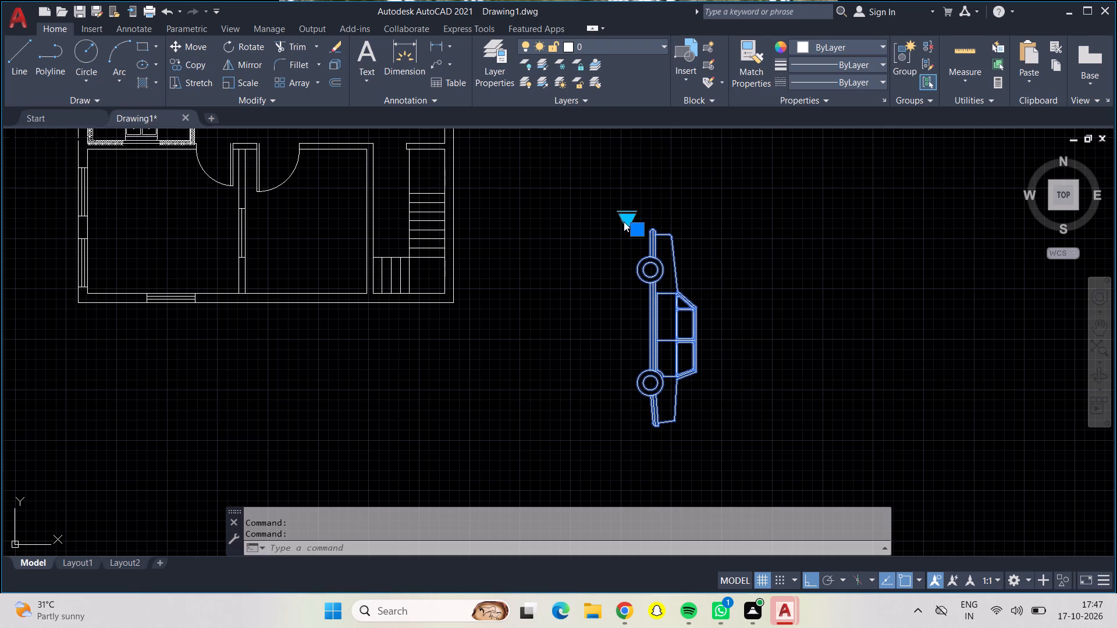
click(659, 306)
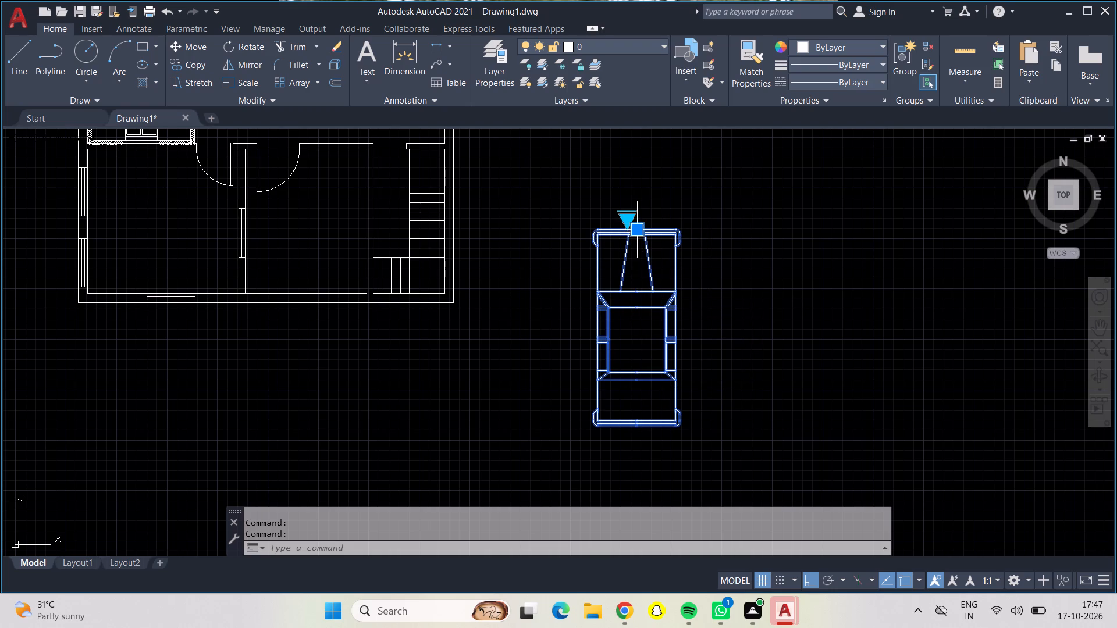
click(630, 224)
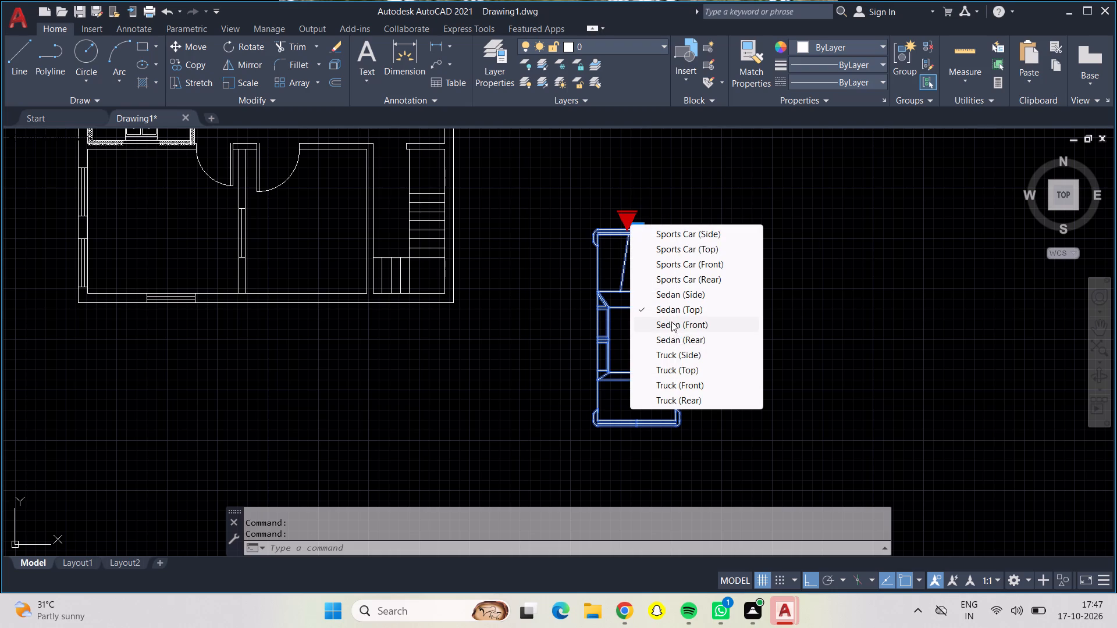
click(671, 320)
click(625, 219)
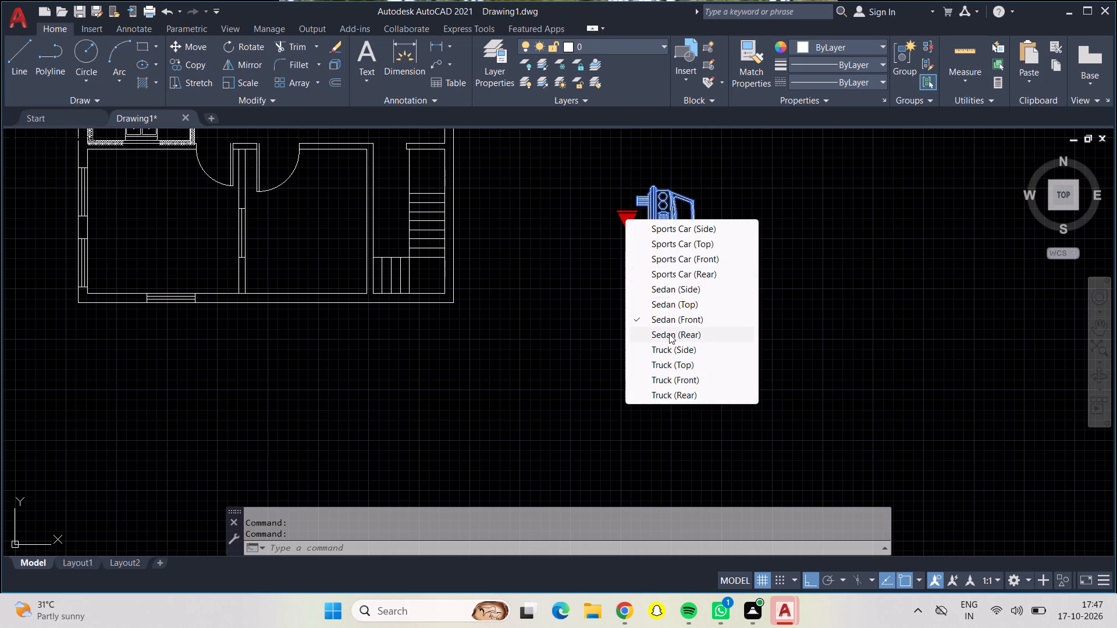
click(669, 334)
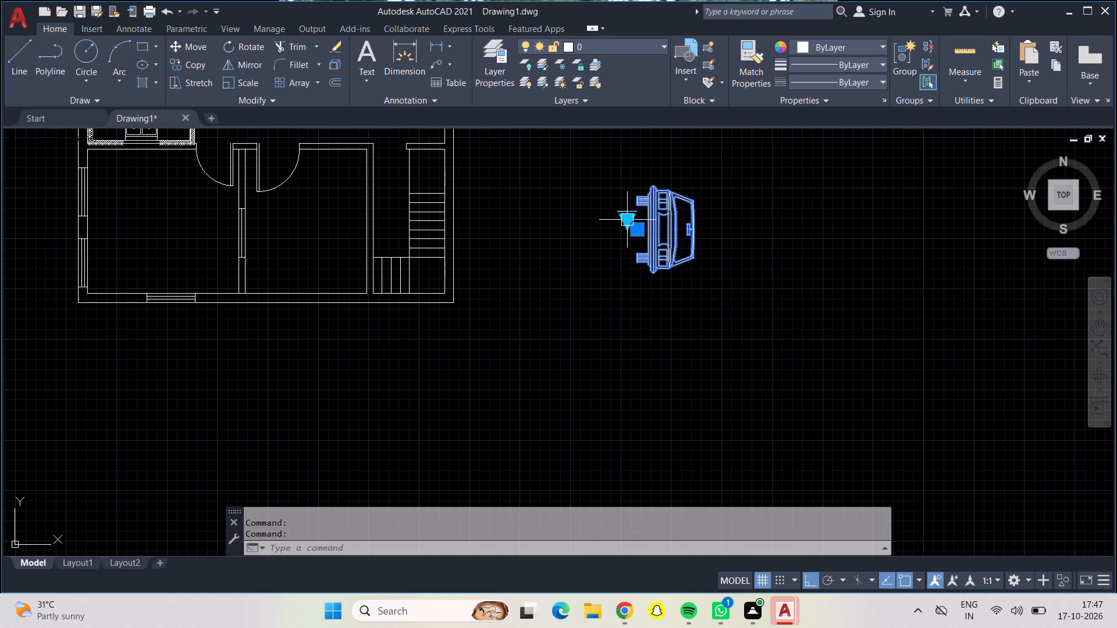
Switch the vehicle block to Truck (Side) and then set it to Truck (Top).
click(622, 224)
click(662, 359)
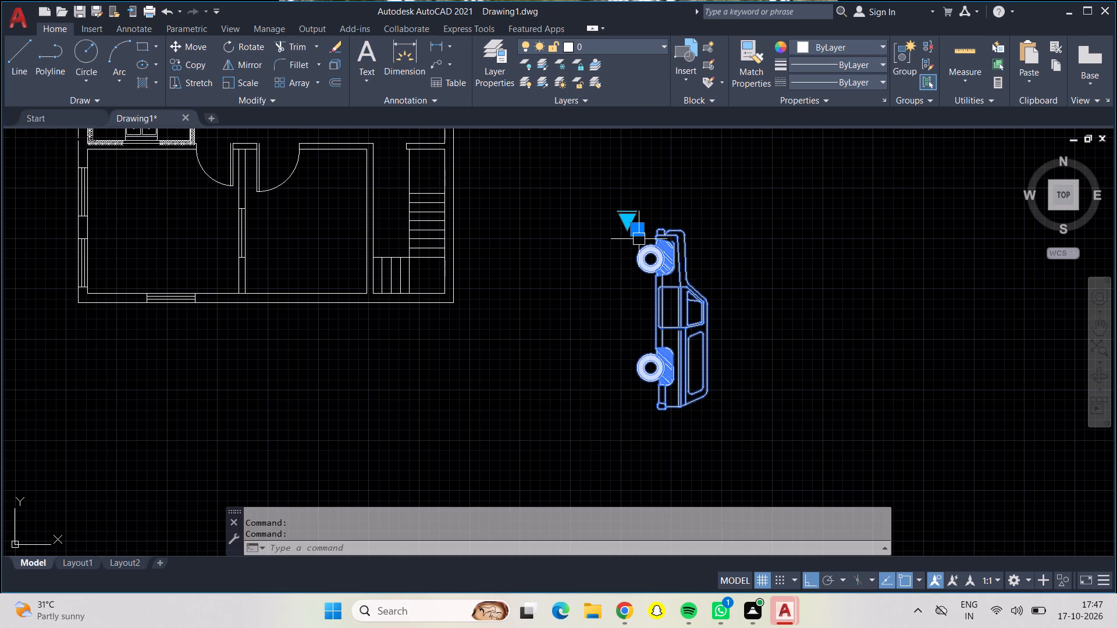
click(626, 216)
click(700, 365)
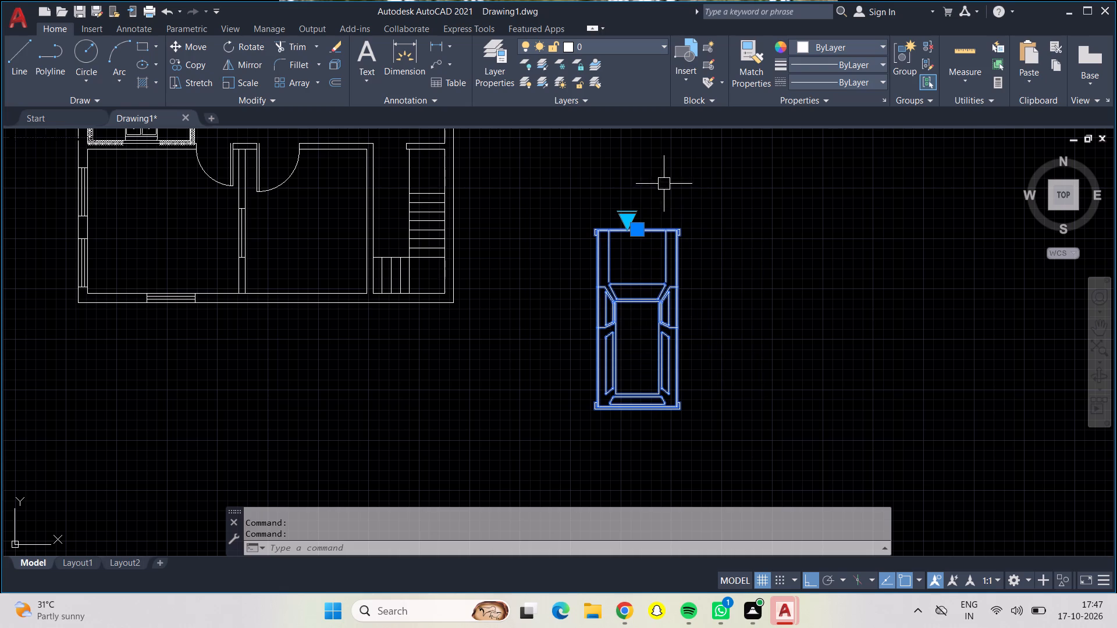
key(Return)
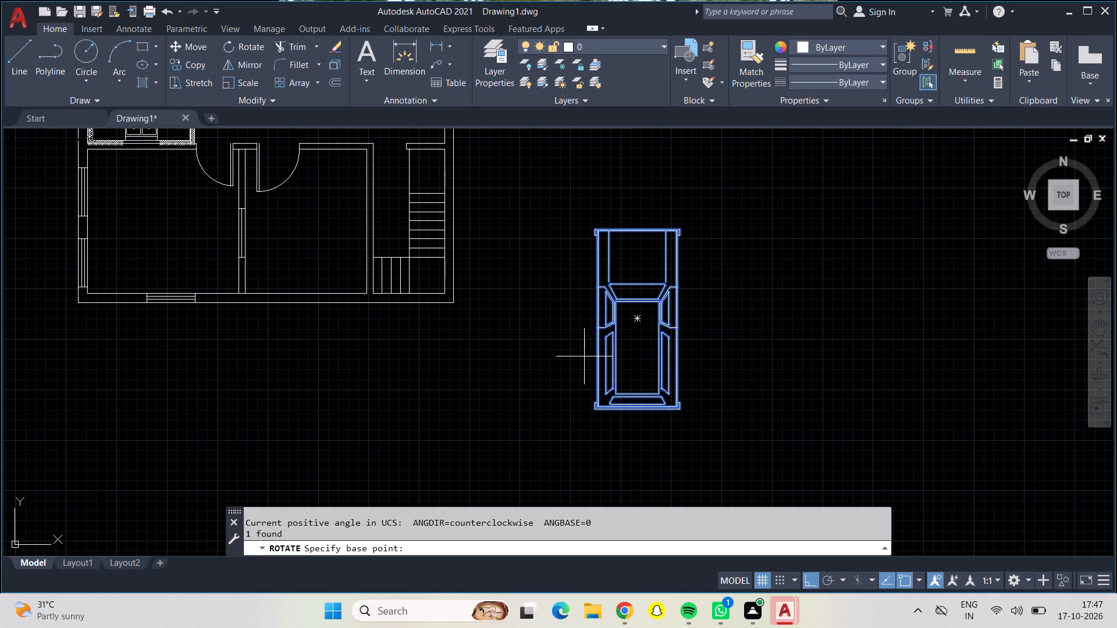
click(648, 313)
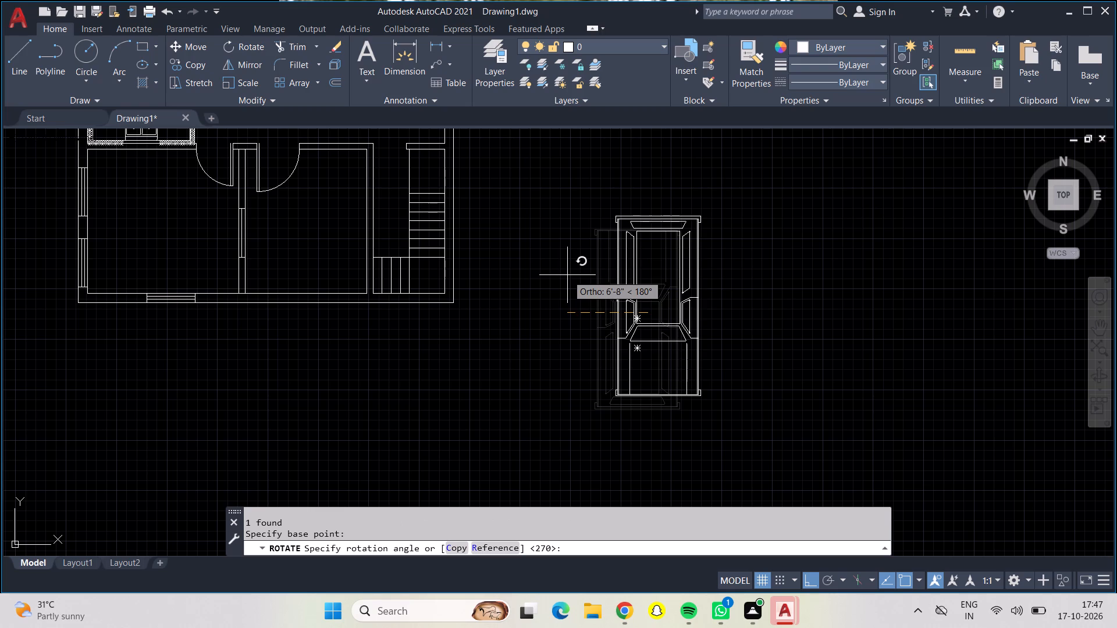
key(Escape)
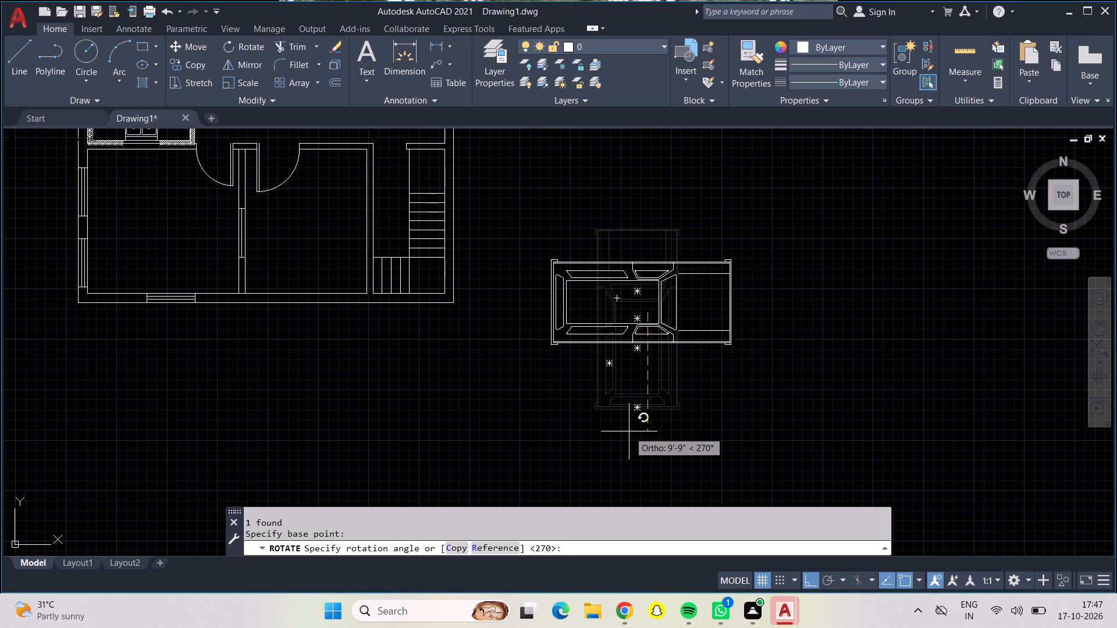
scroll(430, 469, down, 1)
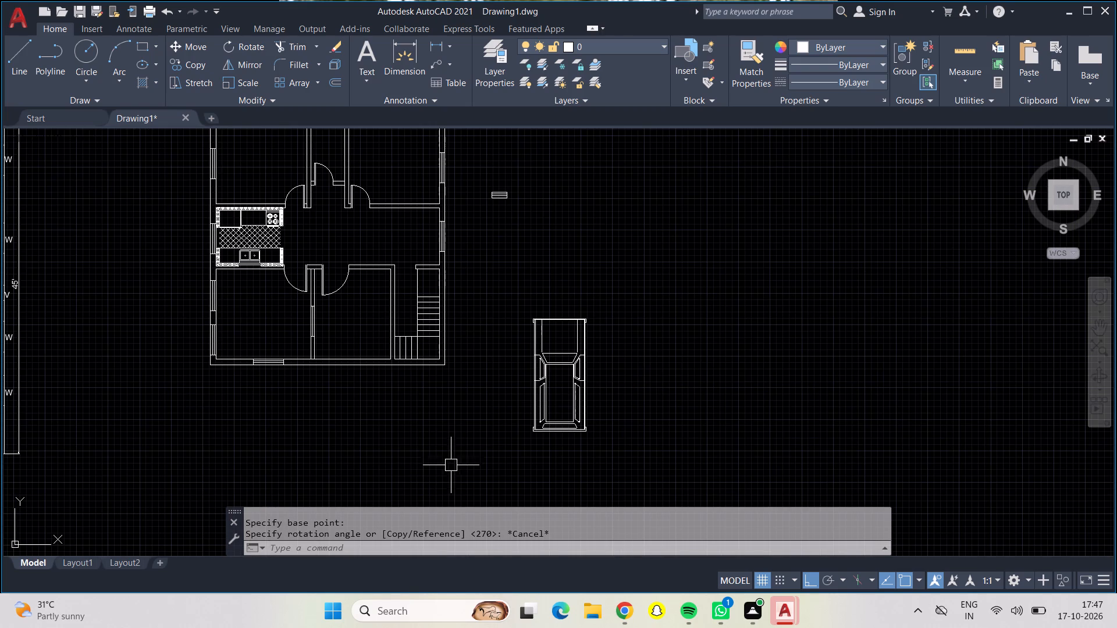
Erase the small leftover rectangular linework outside the new floor plan's east wall.
click(489, 178)
click(522, 216)
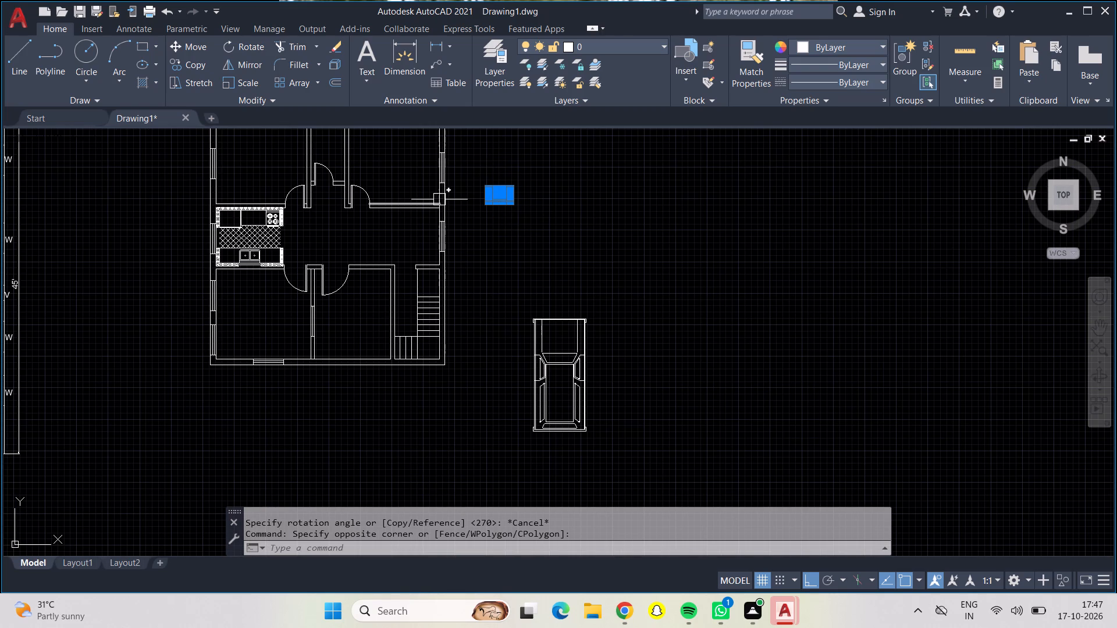
key(Delete)
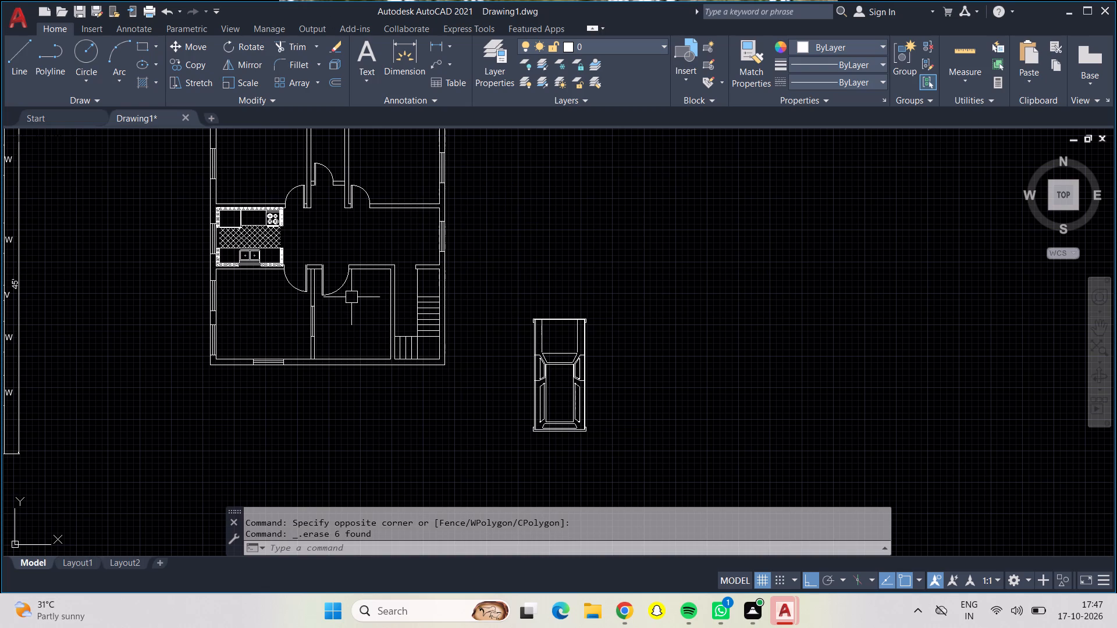
Copy the double bed and both round bedside lamps from the reference plan's 12'0" X 10'6" bedroom into the new plan's northwest room, with Ortho off.
middle_drag(341, 345, 527, 375)
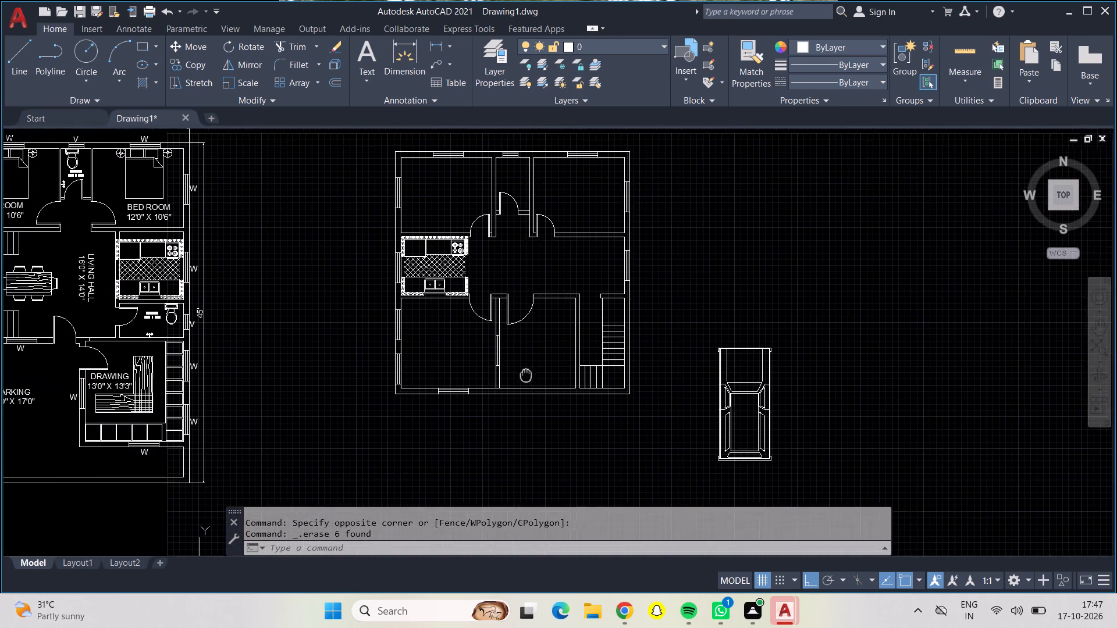
middle_drag(527, 375, 529, 377)
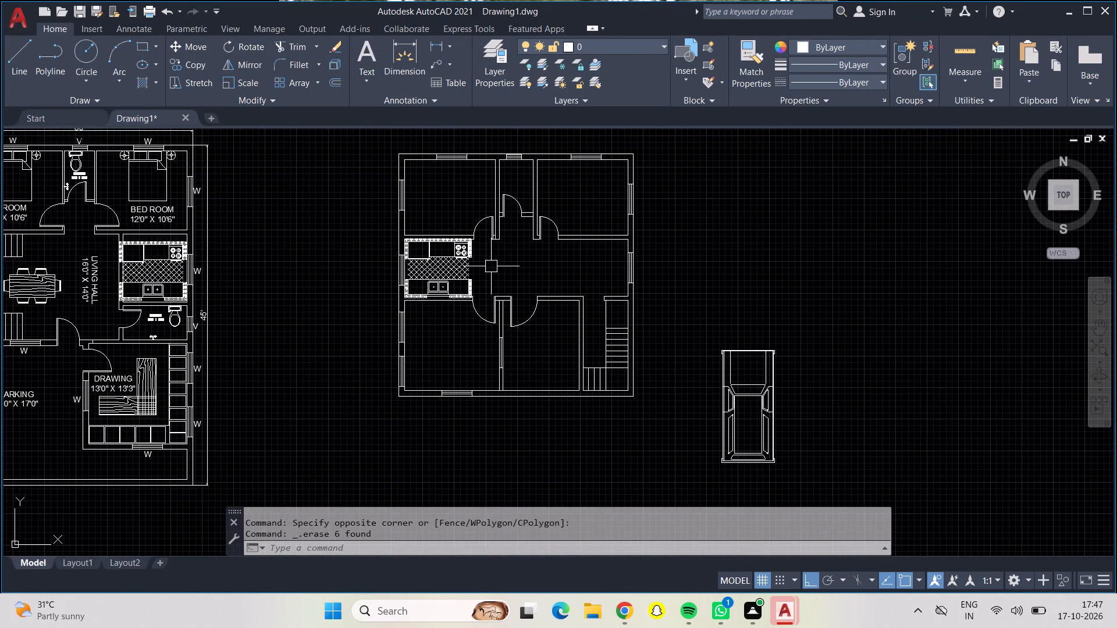
middle_drag(491, 266, 491, 294)
scroll(460, 254, up, 1)
scroll(464, 287, down, 1)
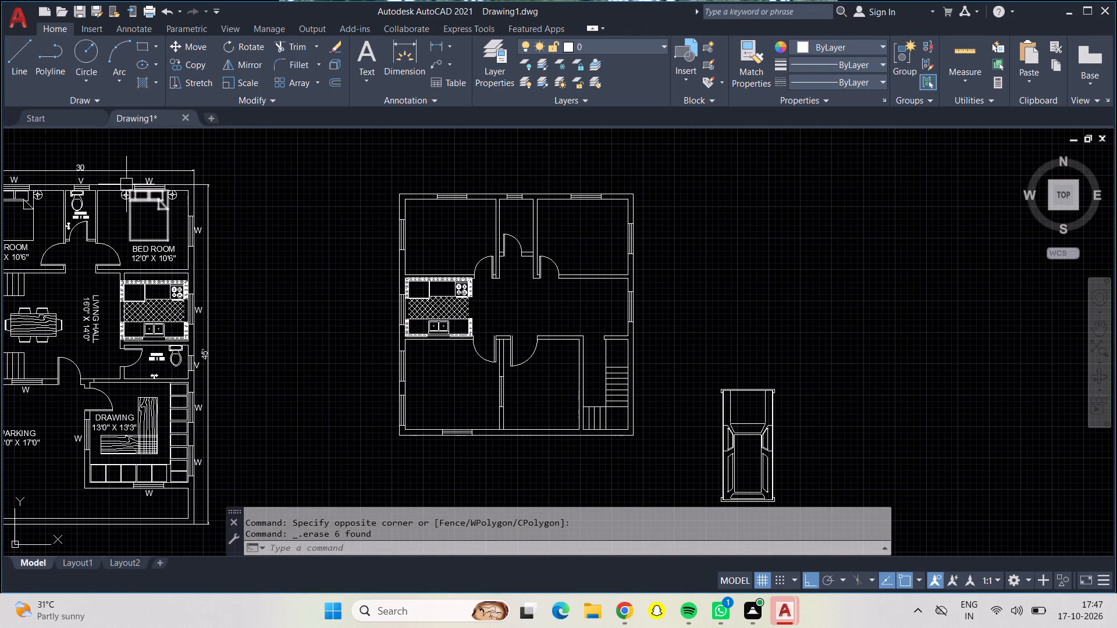
scroll(123, 191, up, 2)
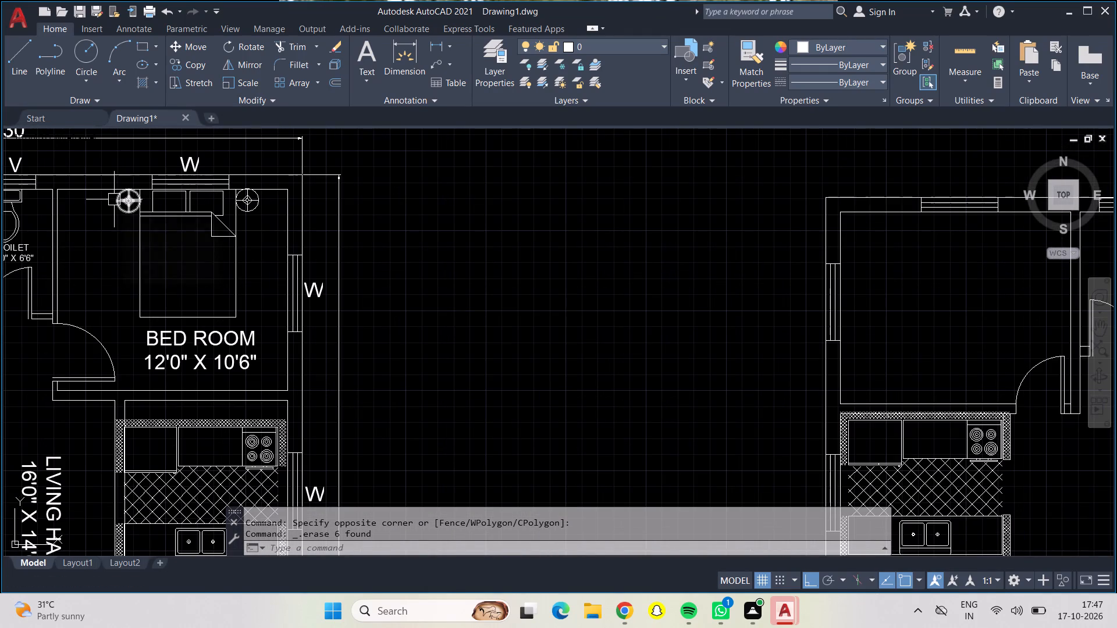
click(126, 202)
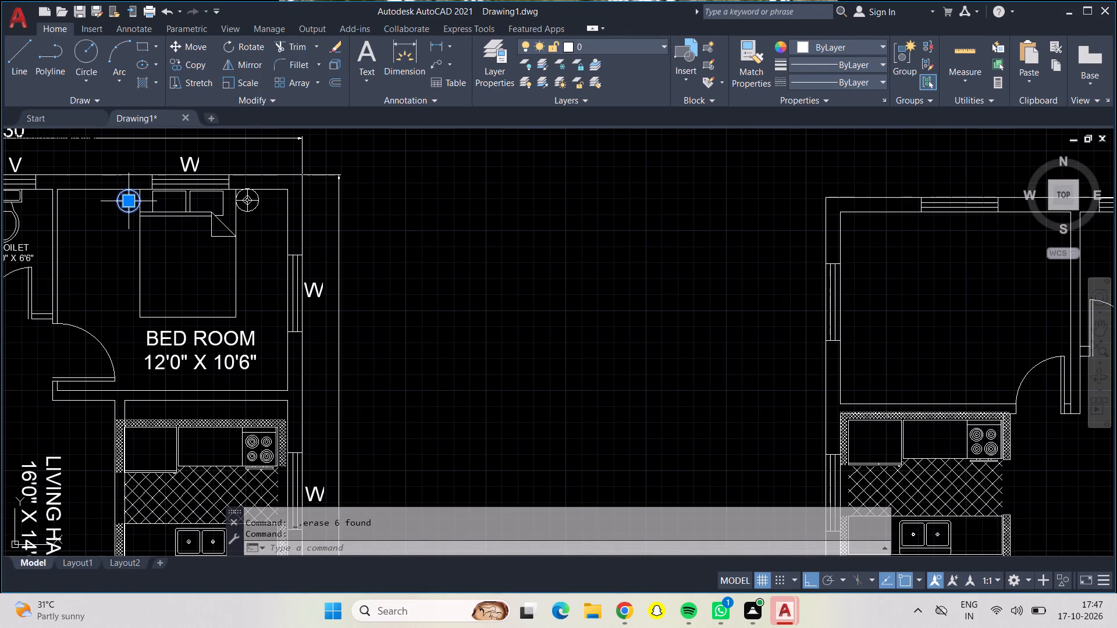
click(152, 212)
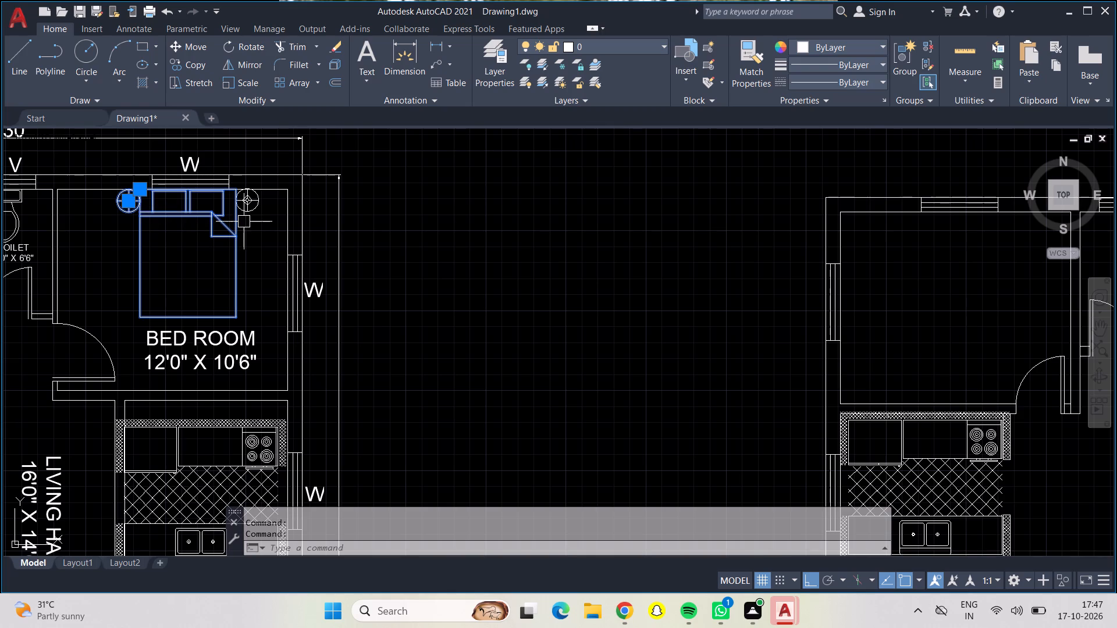
click(244, 209)
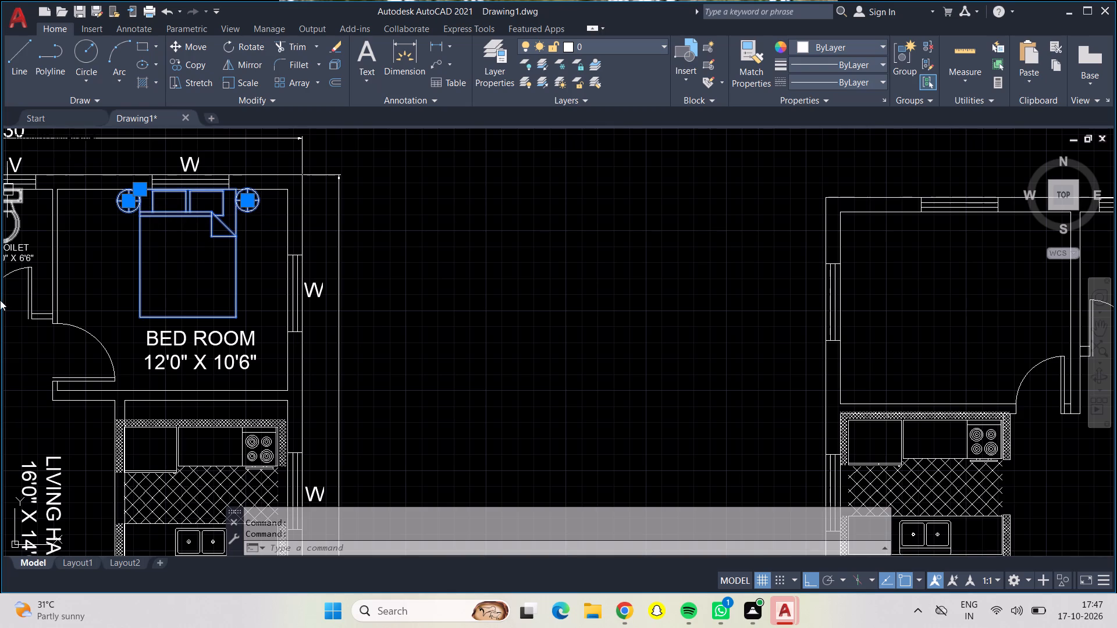
click(202, 65)
click(133, 294)
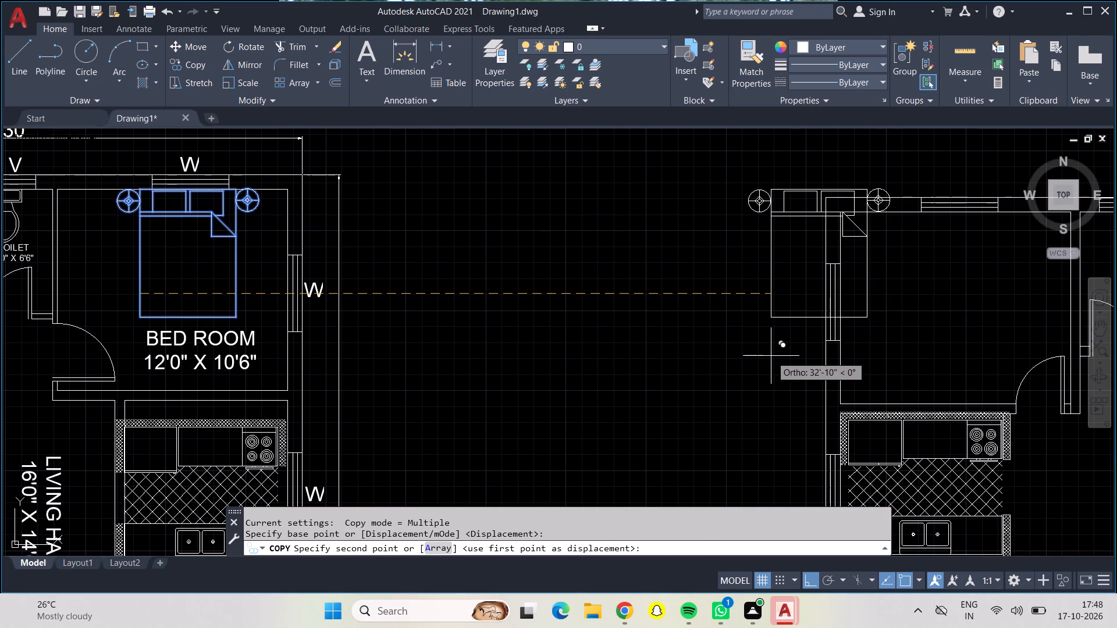
key(F8)
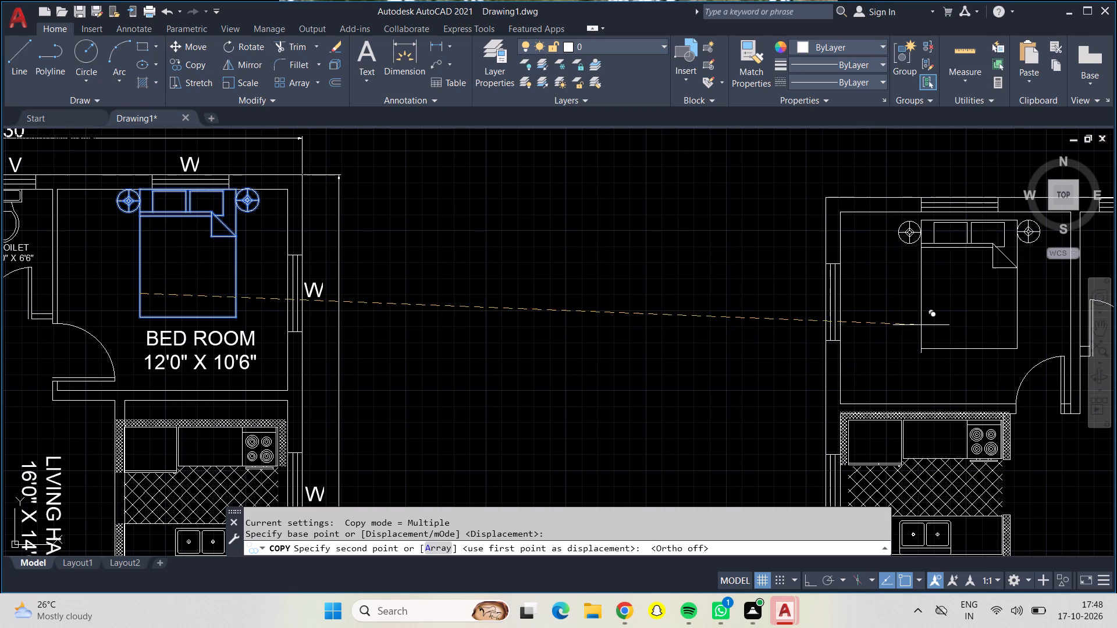
scroll(915, 326, up, 2)
scroll(898, 340, down, 2)
middle_drag(892, 344, 875, 345)
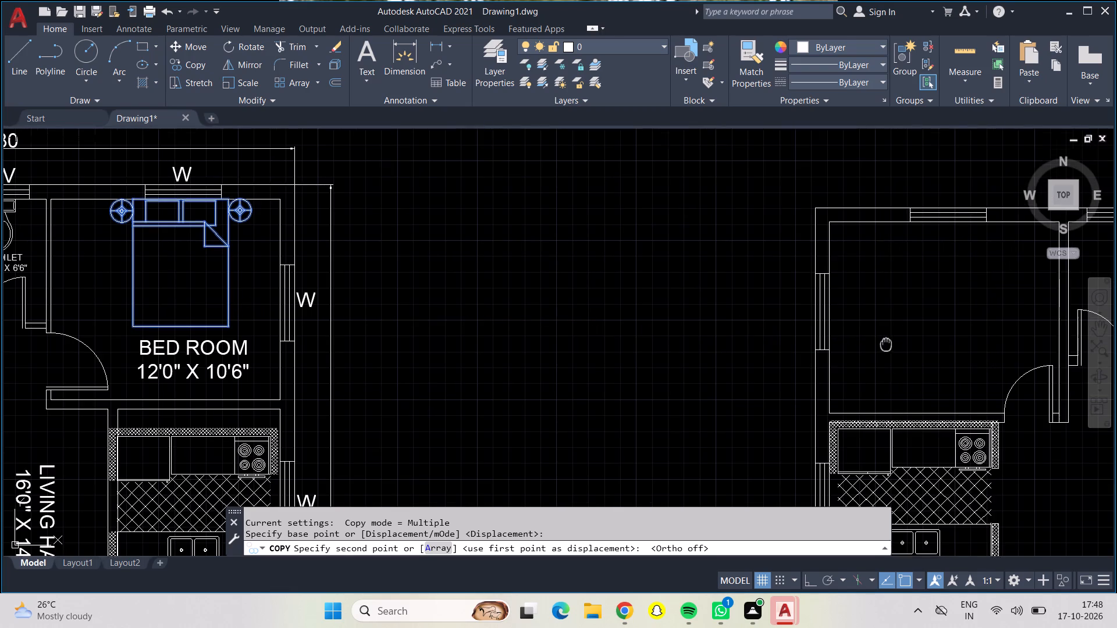
middle_drag(875, 345, 697, 379)
scroll(716, 370, up, 1)
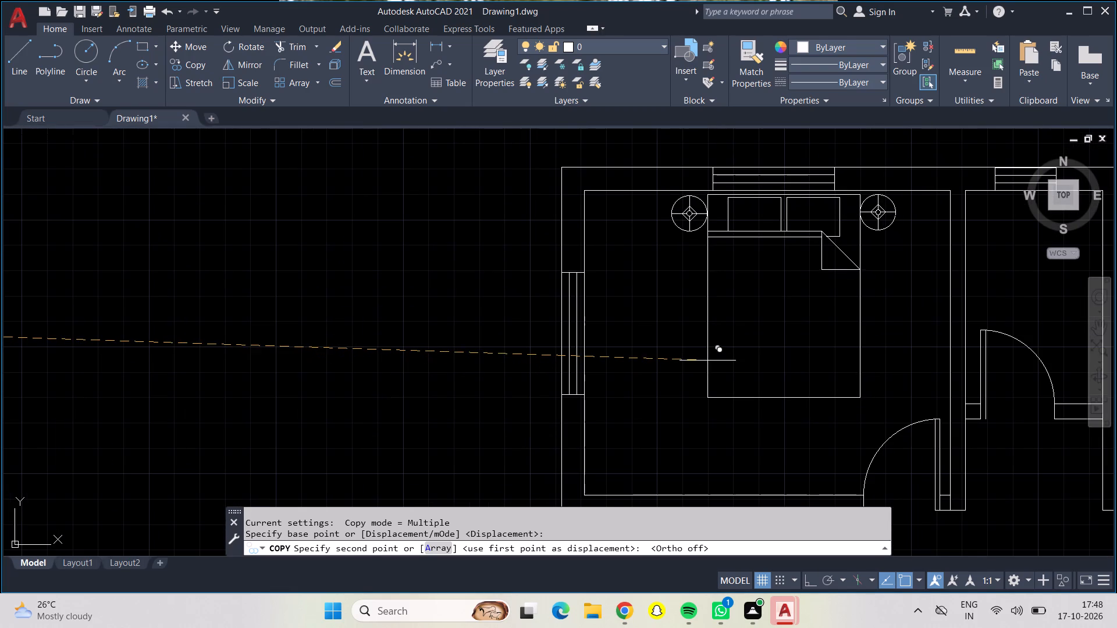
scroll(699, 354, up, 1)
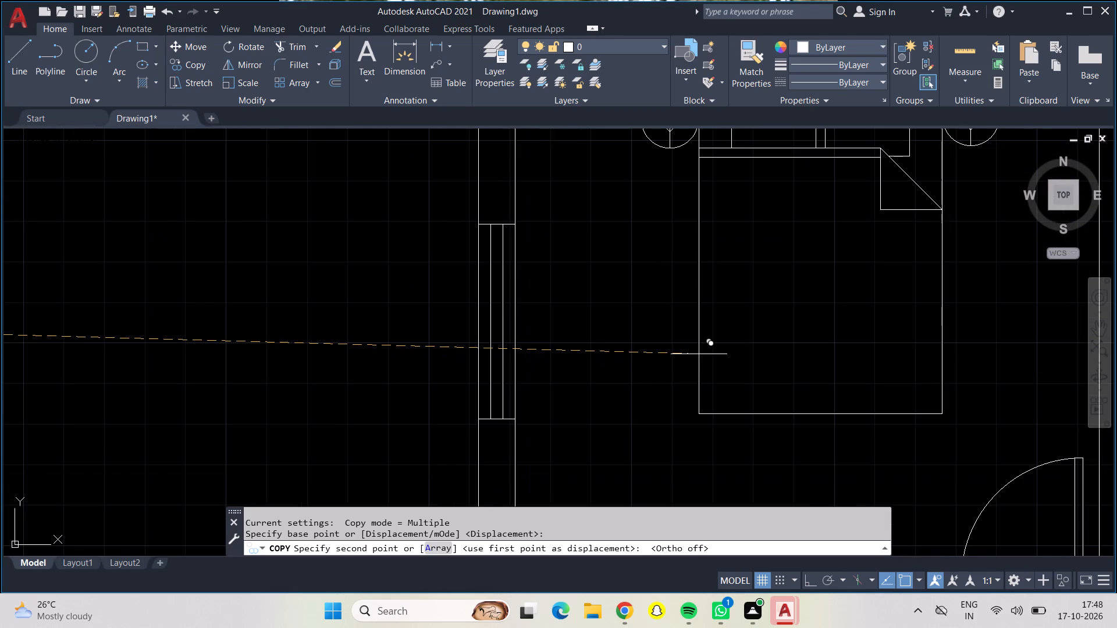
middle_drag(699, 354, 703, 413)
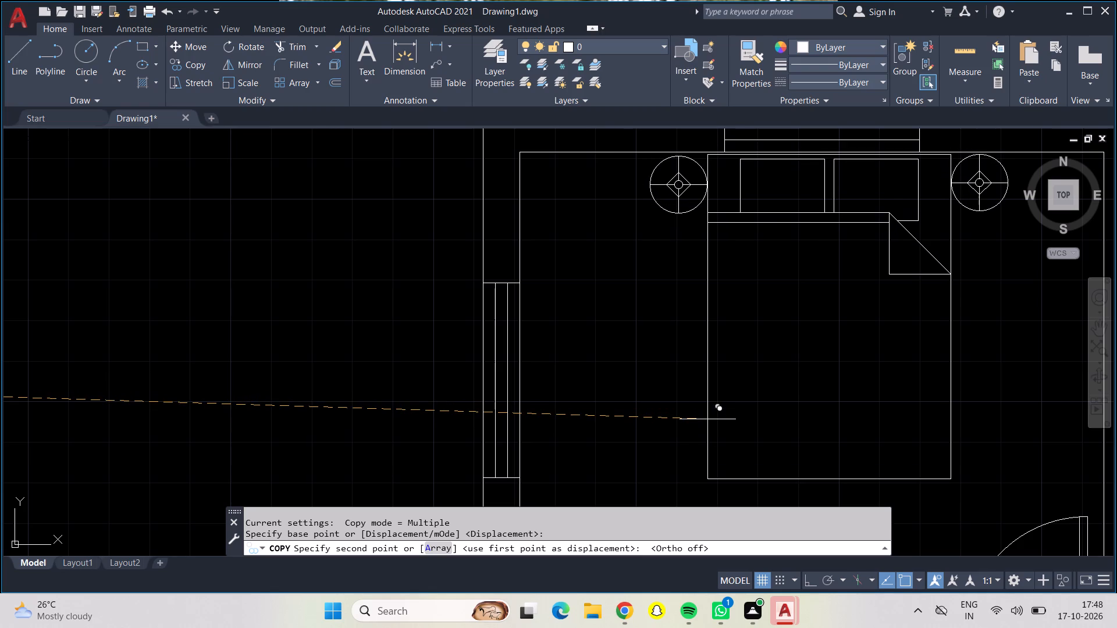
click(708, 418)
Place a second copy of the bed and lamps against the north wall of the new plan's northeast room, under its window.
scroll(700, 430, down, 2)
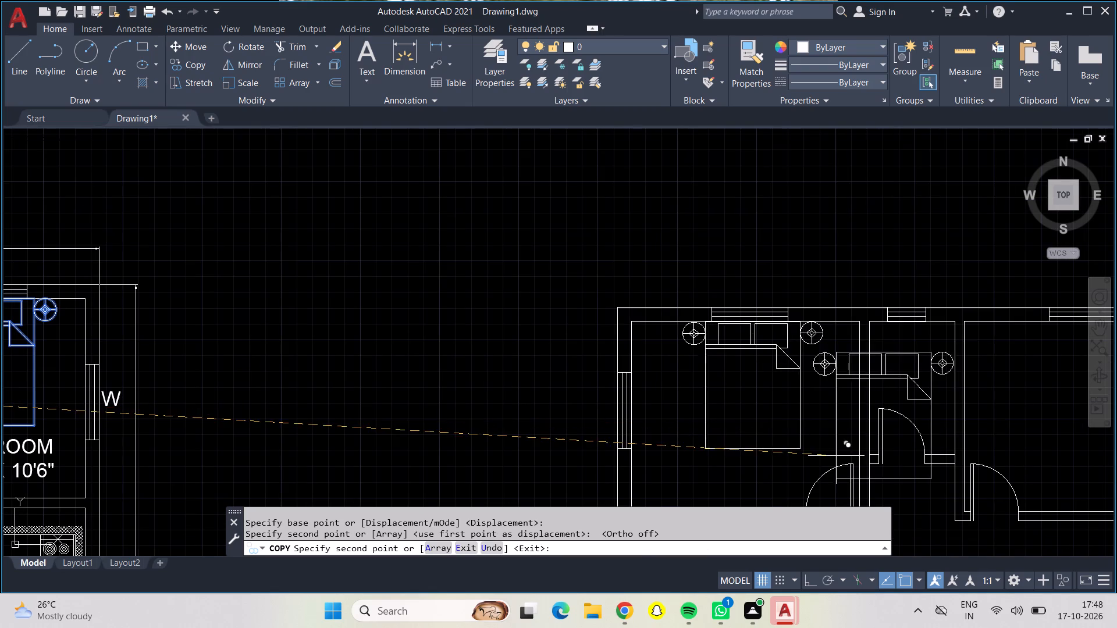
middle_drag(942, 454, 939, 454)
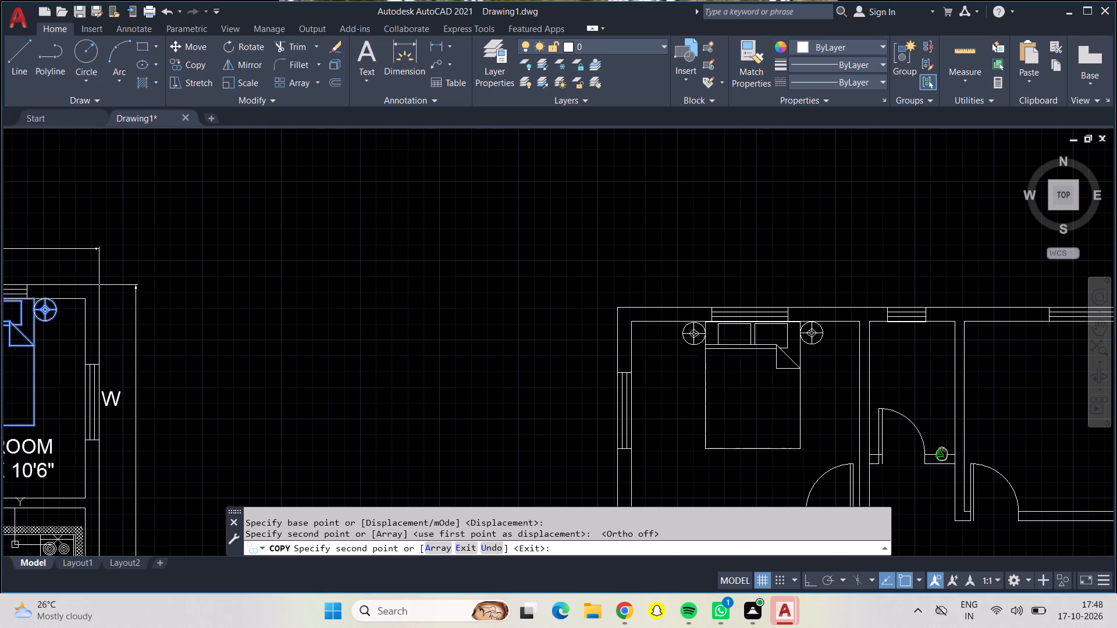
middle_drag(939, 454, 493, 354)
scroll(584, 327, up, 1)
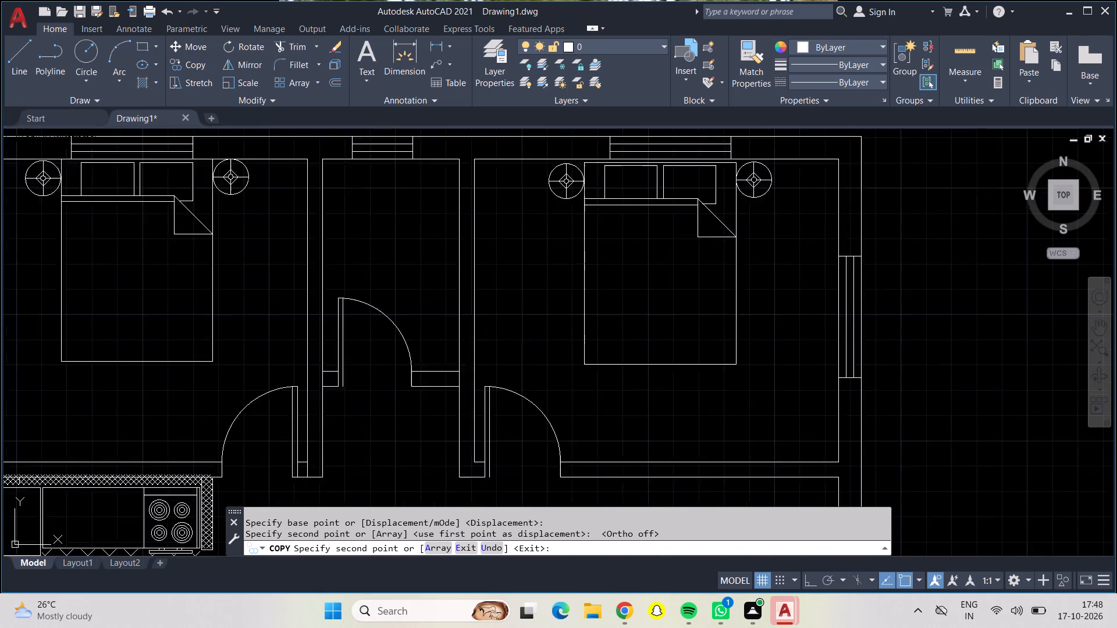
scroll(584, 327, up, 1)
middle_drag(597, 327, 586, 442)
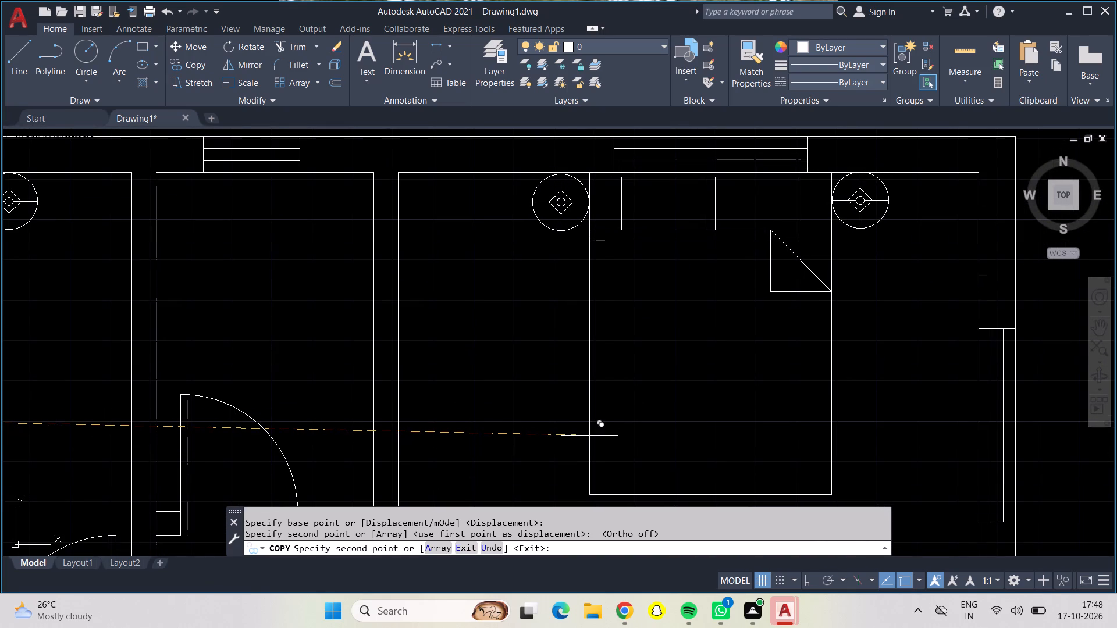
click(589, 436)
scroll(539, 416, down, 3)
scroll(542, 273, down, 1)
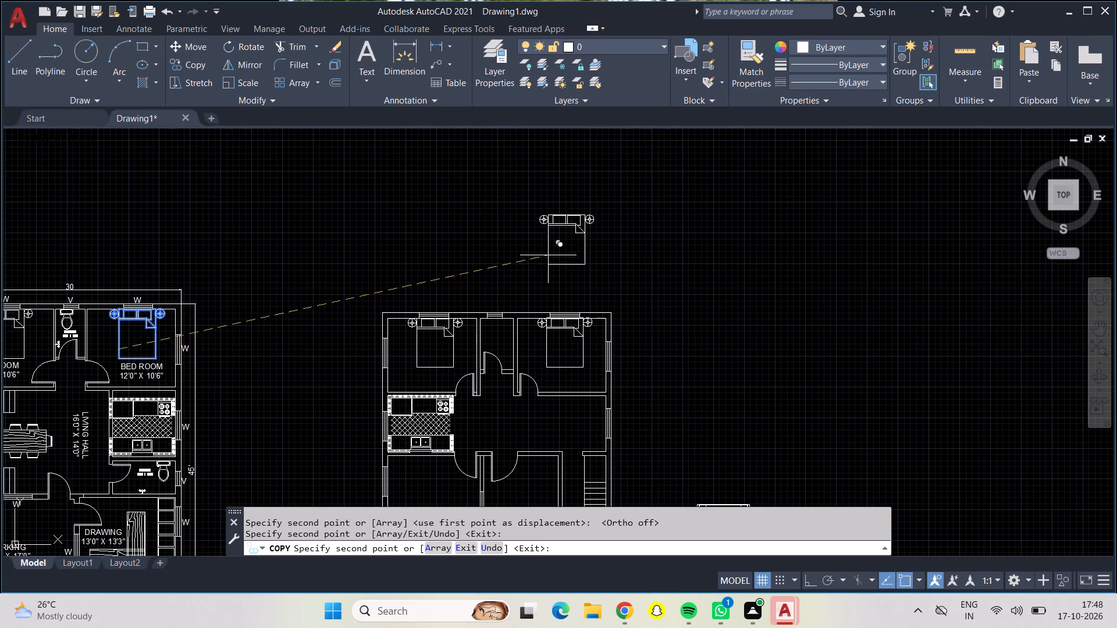
key(Return)
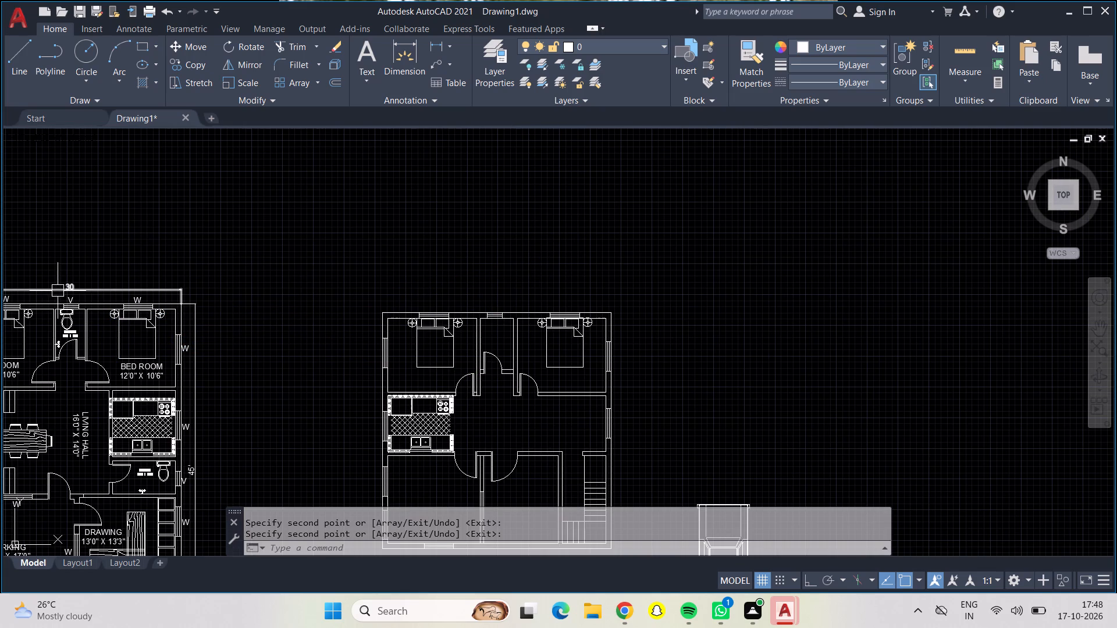
Copy the toilet fixture from the reference plan's north toilet to the new plan's narrow middle room, below its ventilator window.
scroll(46, 305, up, 3)
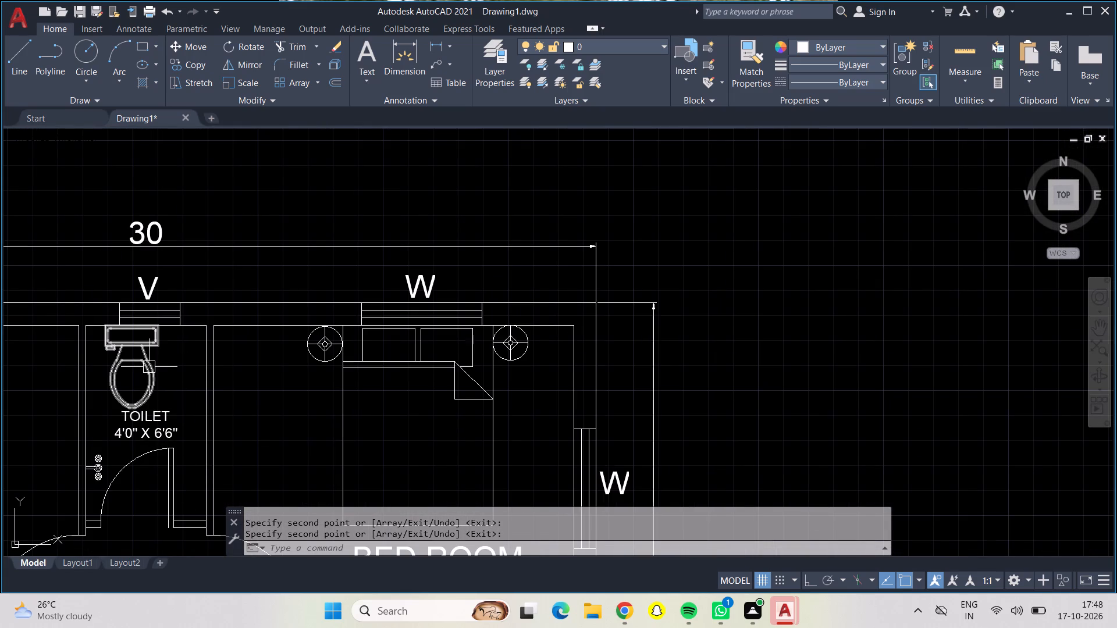
click(149, 365)
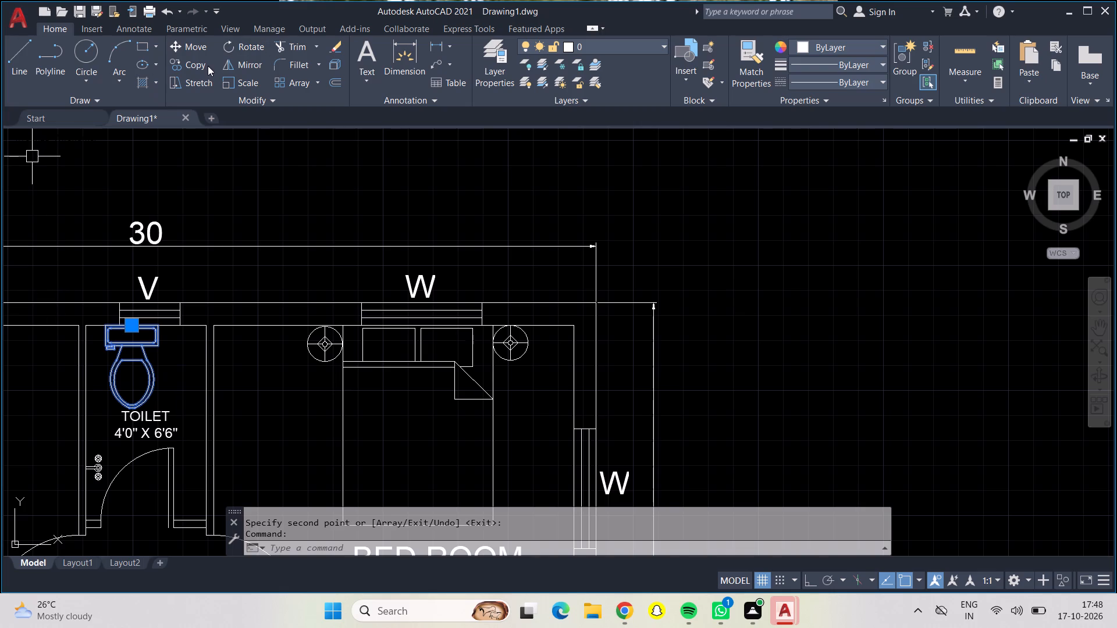
drag(208, 62, 202, 66)
click(126, 380)
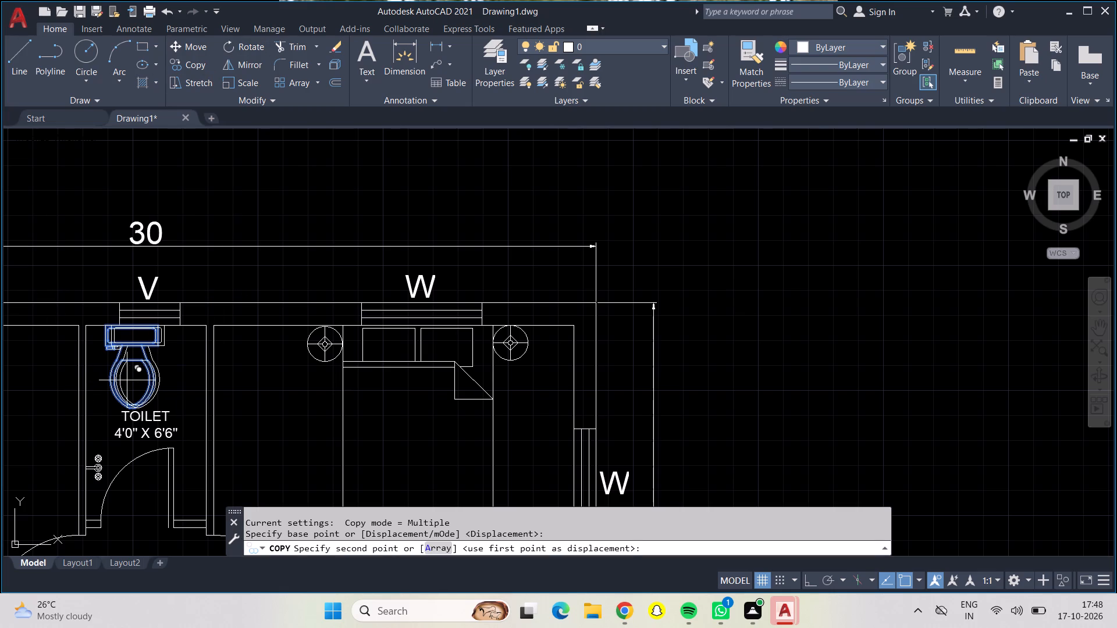
scroll(991, 422, down, 1)
middle_drag(991, 420, 639, 302)
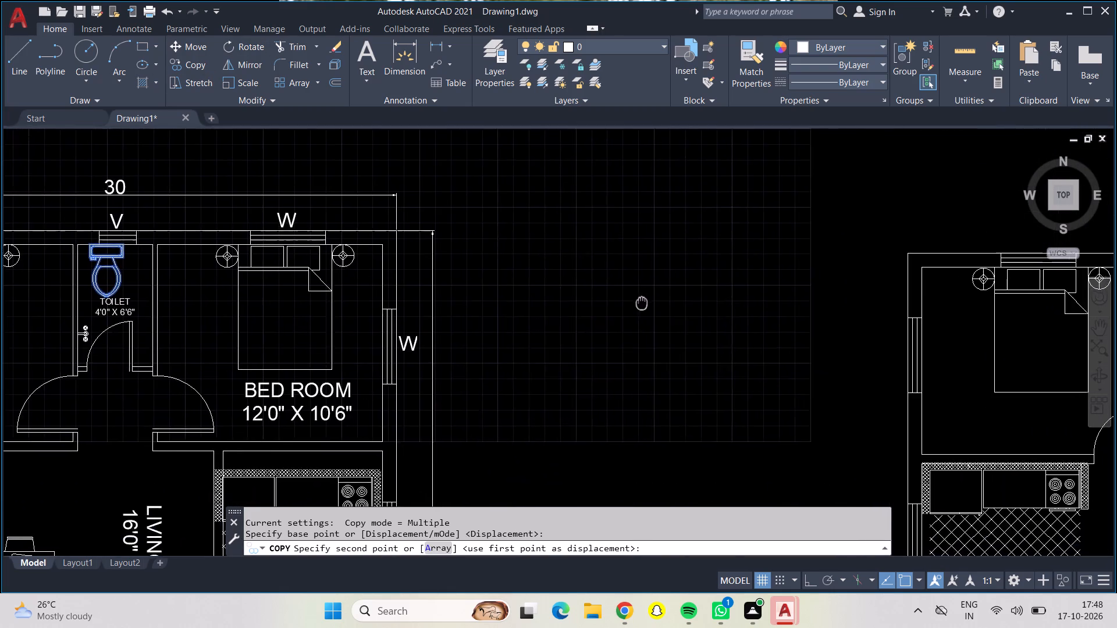
middle_drag(639, 302, 101, 252)
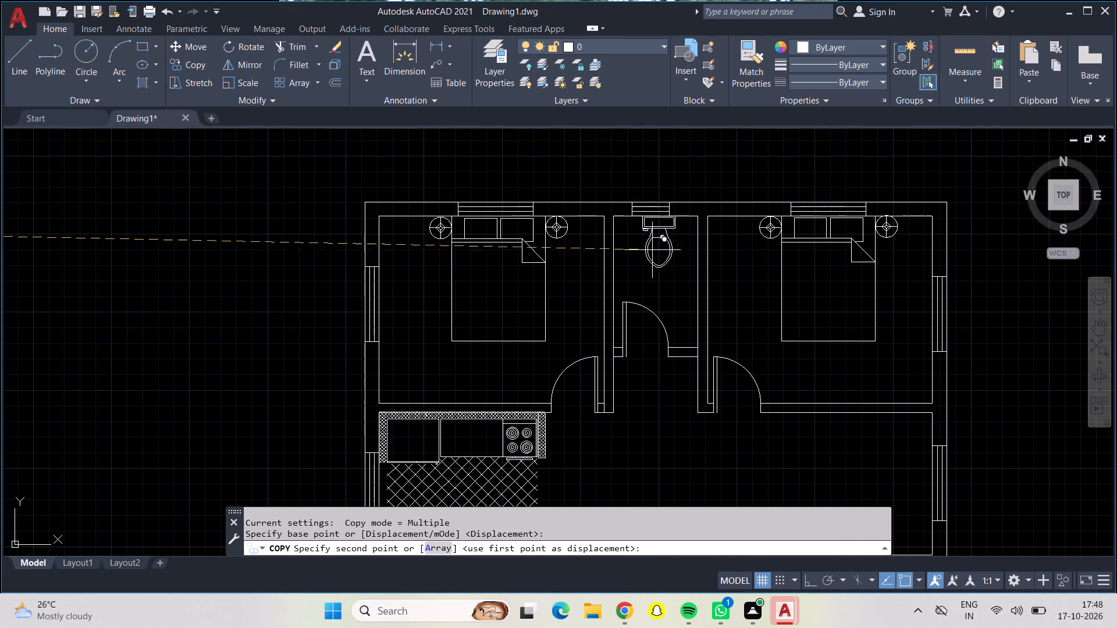
scroll(650, 249, up, 3)
middle_drag(649, 260, 654, 269)
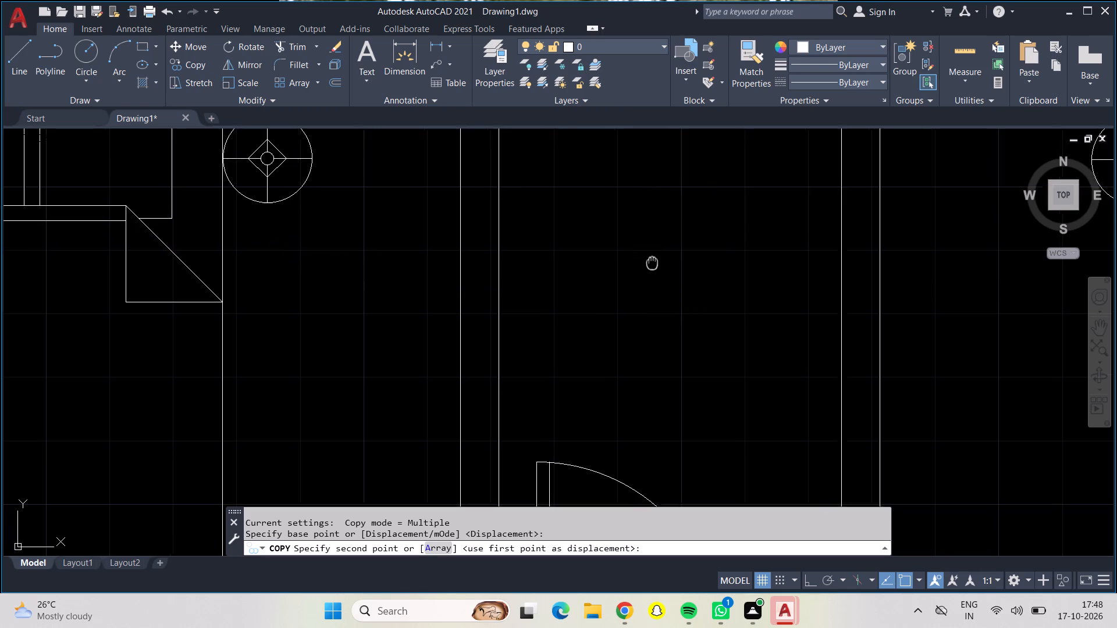
middle_drag(654, 269, 650, 424)
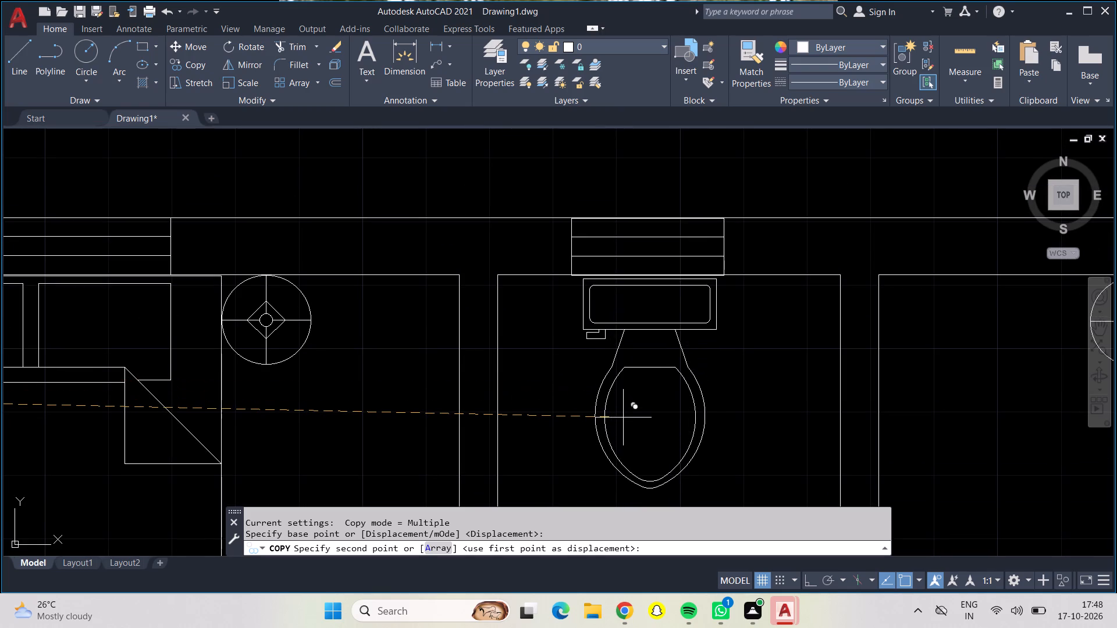
click(624, 415)
scroll(620, 426, down, 2)
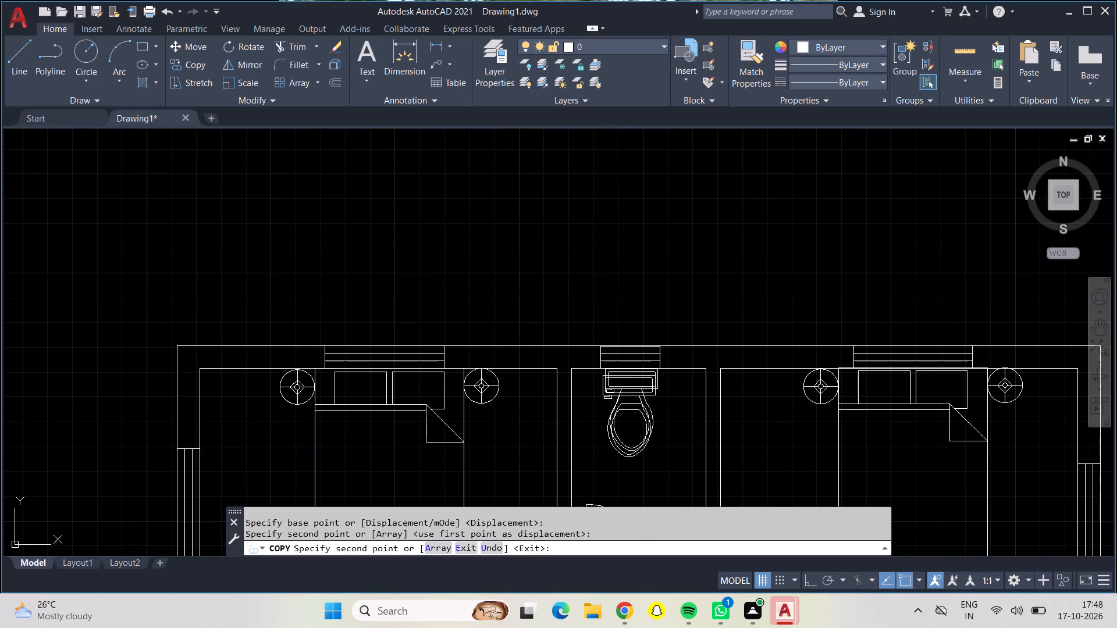
scroll(372, 110, down, 2)
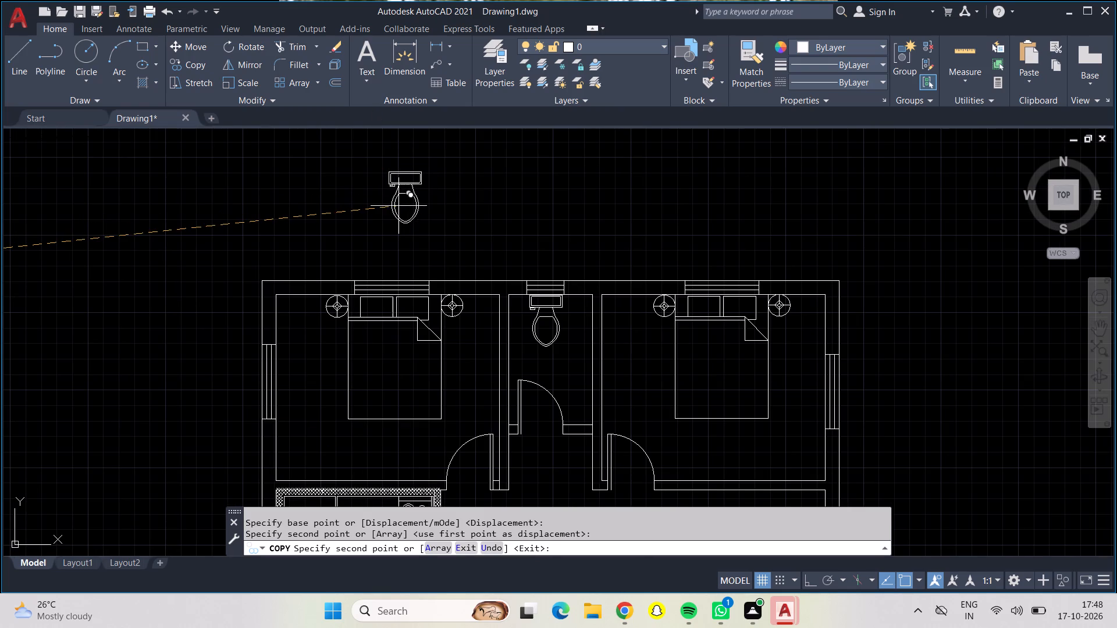
middle_drag(399, 206, 584, 213)
scroll(431, 219, down, 1)
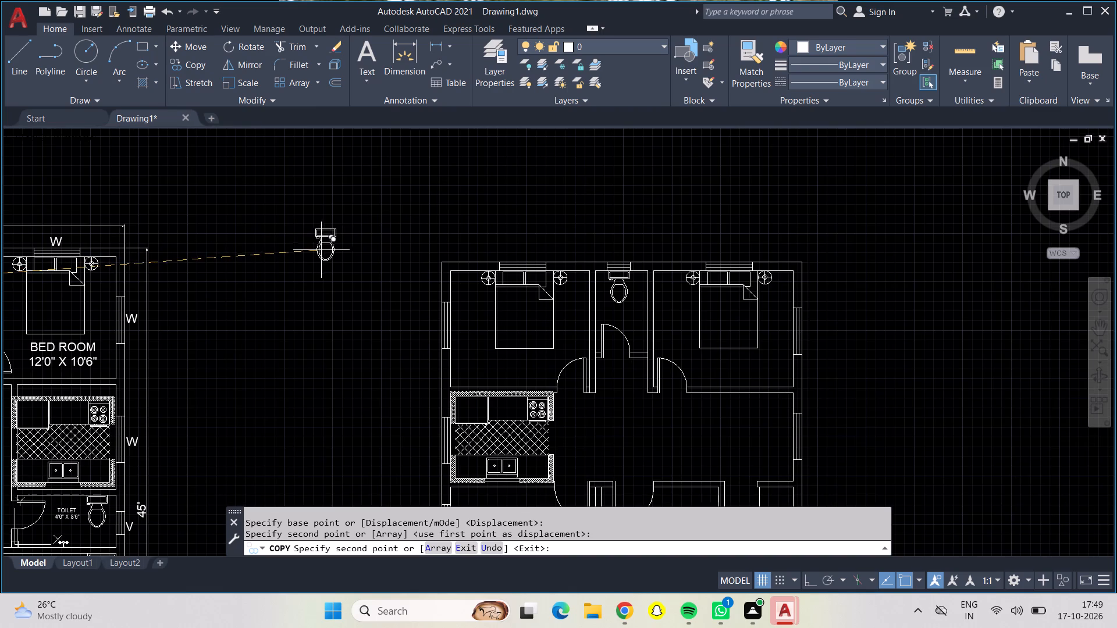
middle_drag(319, 251, 549, 248)
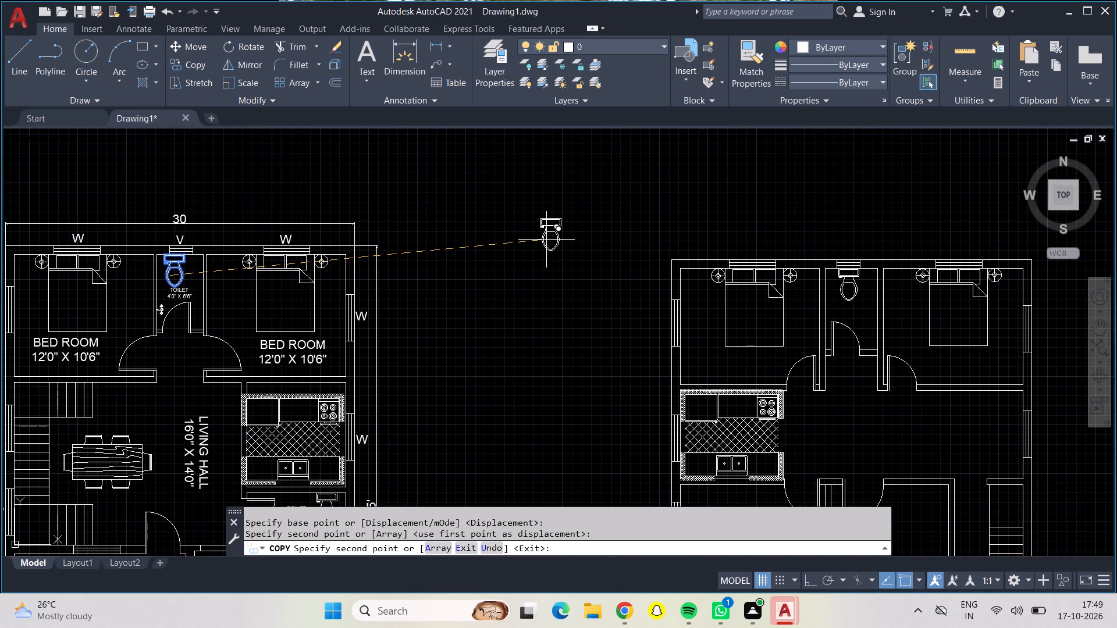
key(Return)
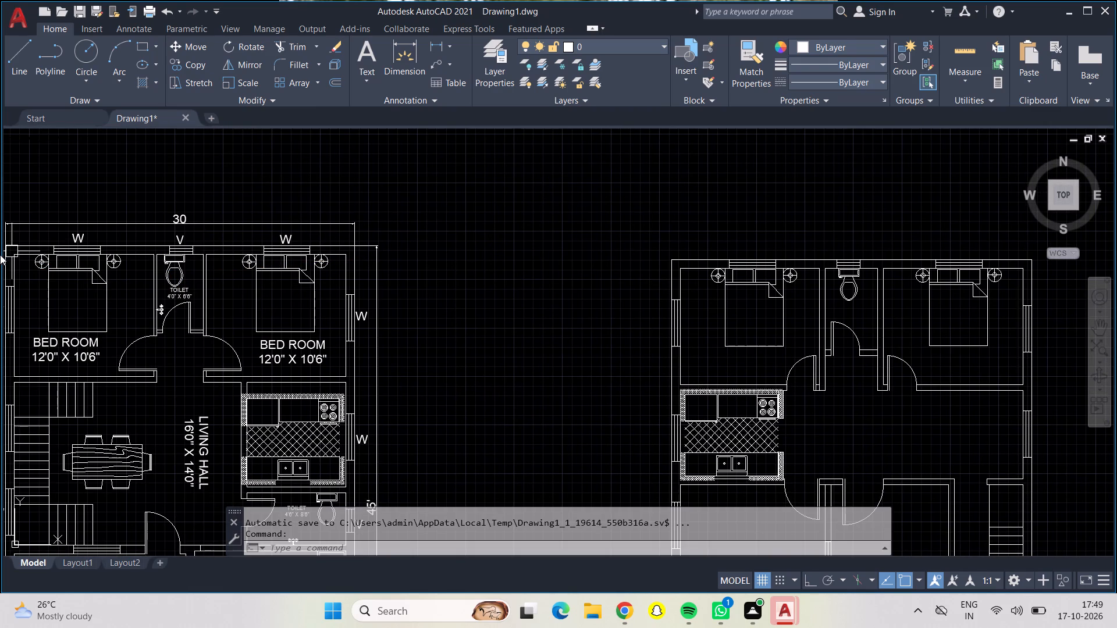
Copy the small tap fixture from the west wall of the reference plan's north toilet to the east wall of the new plan's toilet.
scroll(151, 330, up, 4)
click(214, 238)
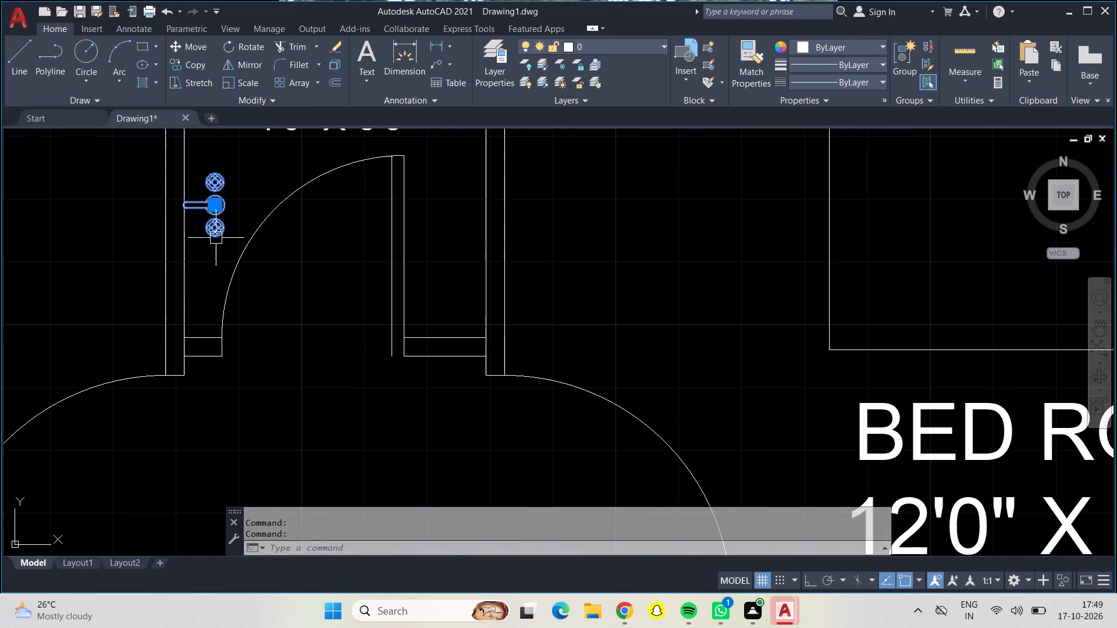
click(192, 67)
click(213, 214)
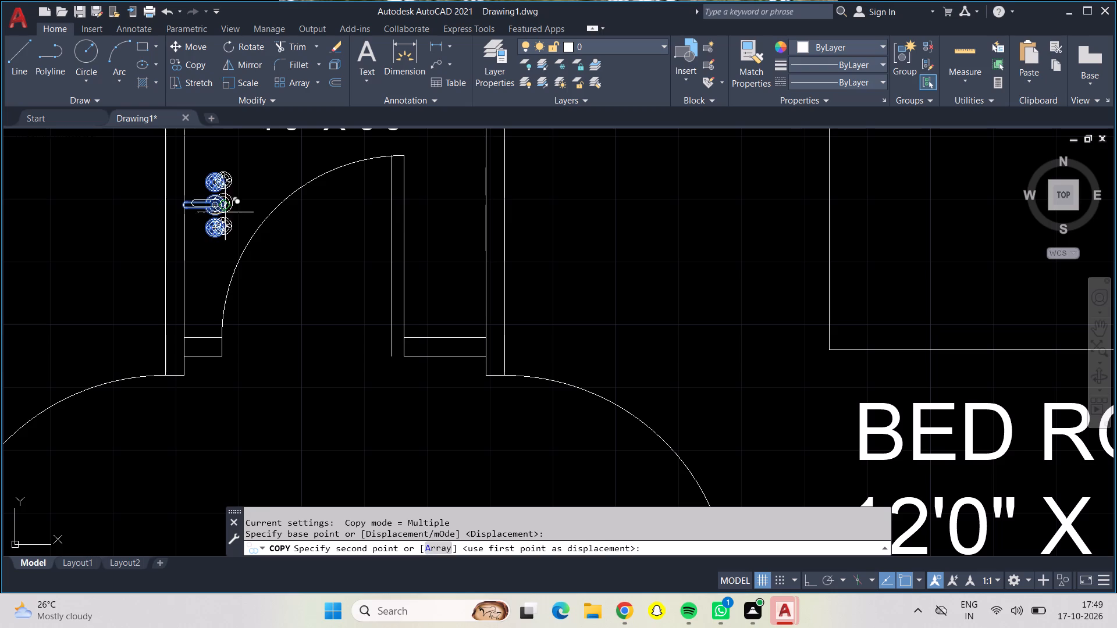
scroll(1011, 254, down, 2)
middle_drag(1013, 265, 346, 191)
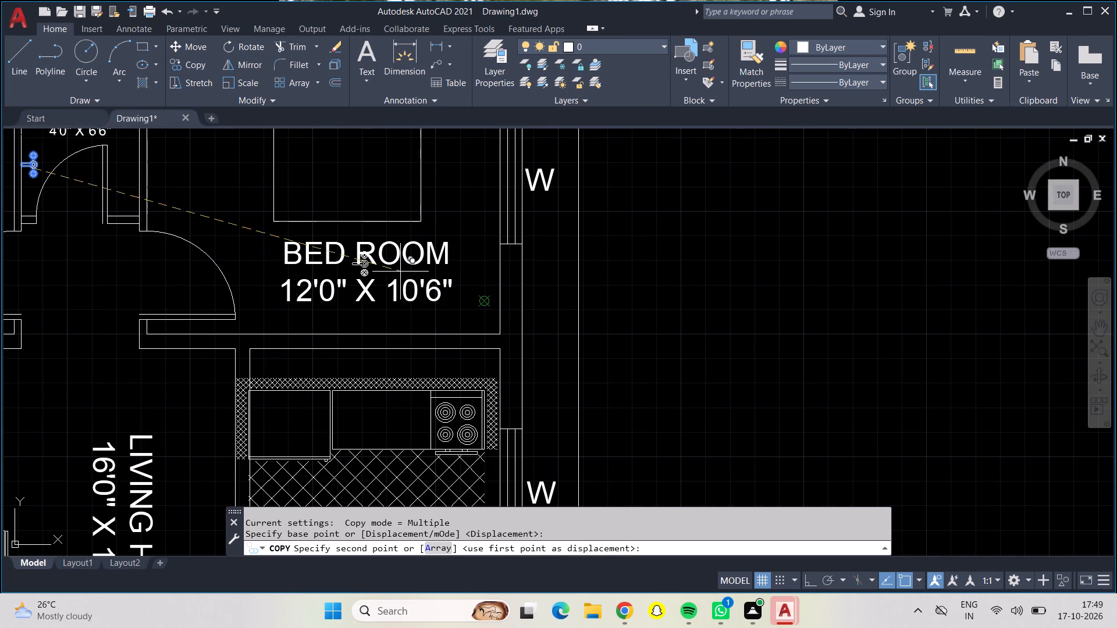
middle_drag(902, 218, 345, 279)
scroll(1024, 266, down, 1)
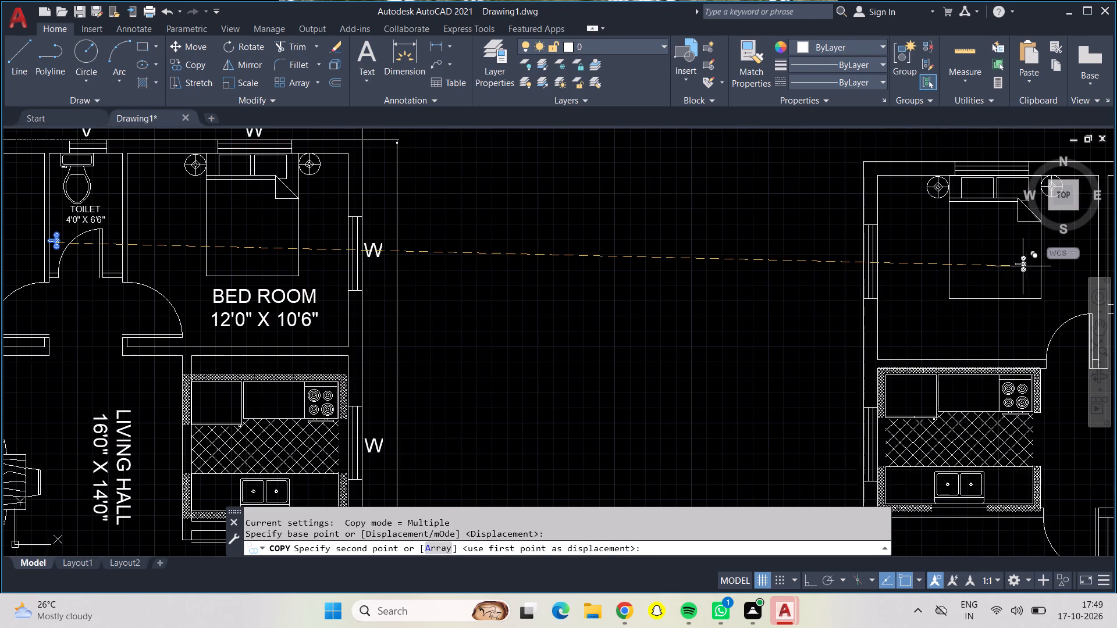
middle_drag(1006, 266, 674, 224)
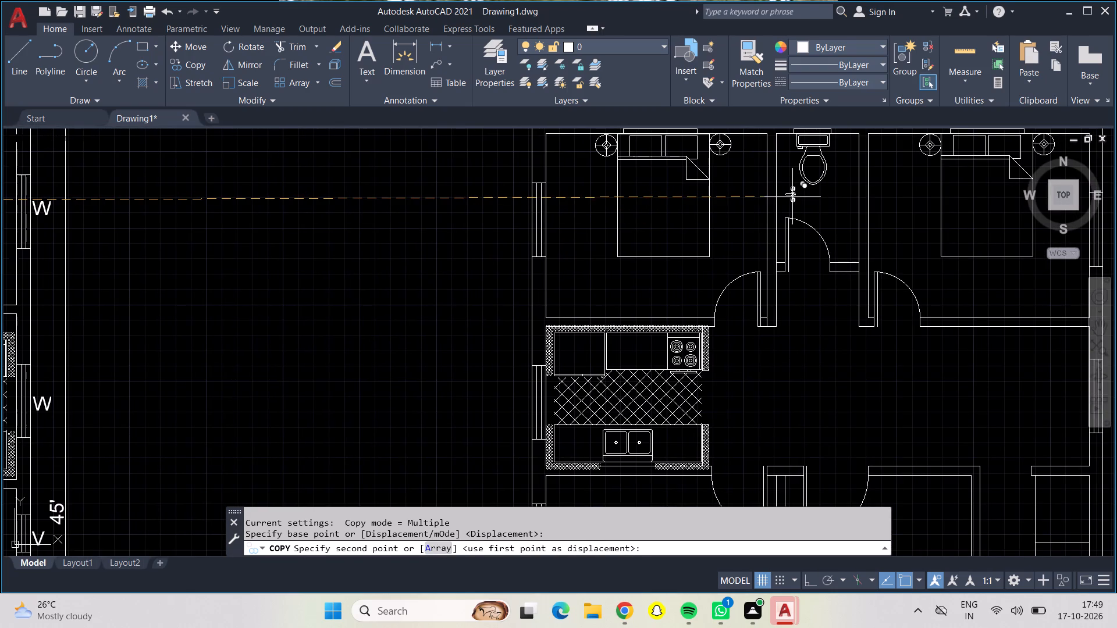
scroll(862, 201, up, 2)
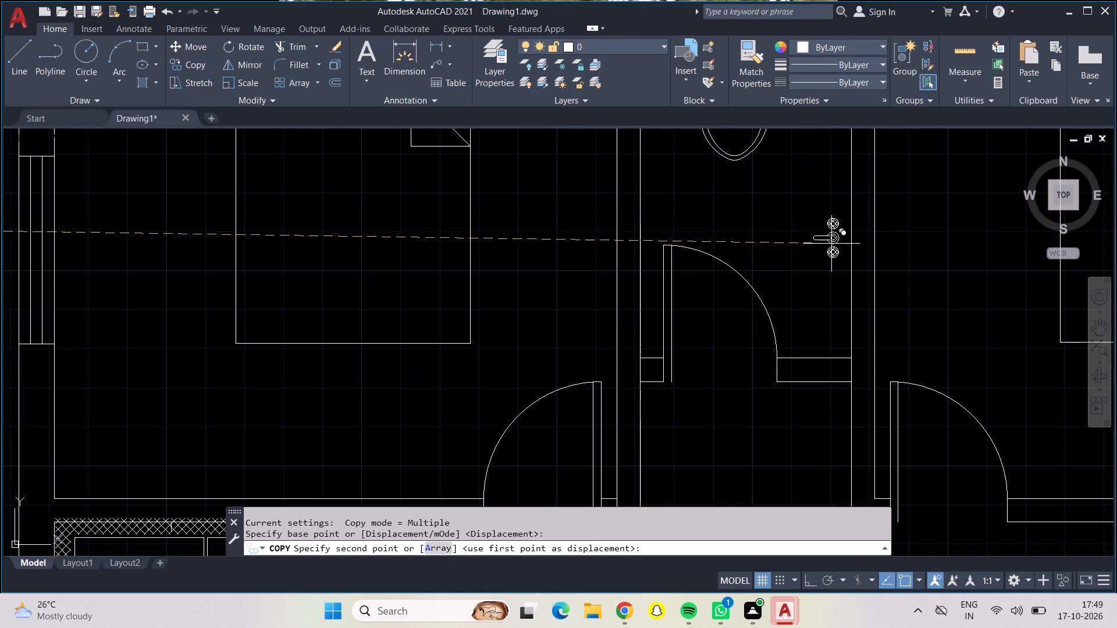
scroll(835, 206, up, 1)
scroll(835, 213, down, 1)
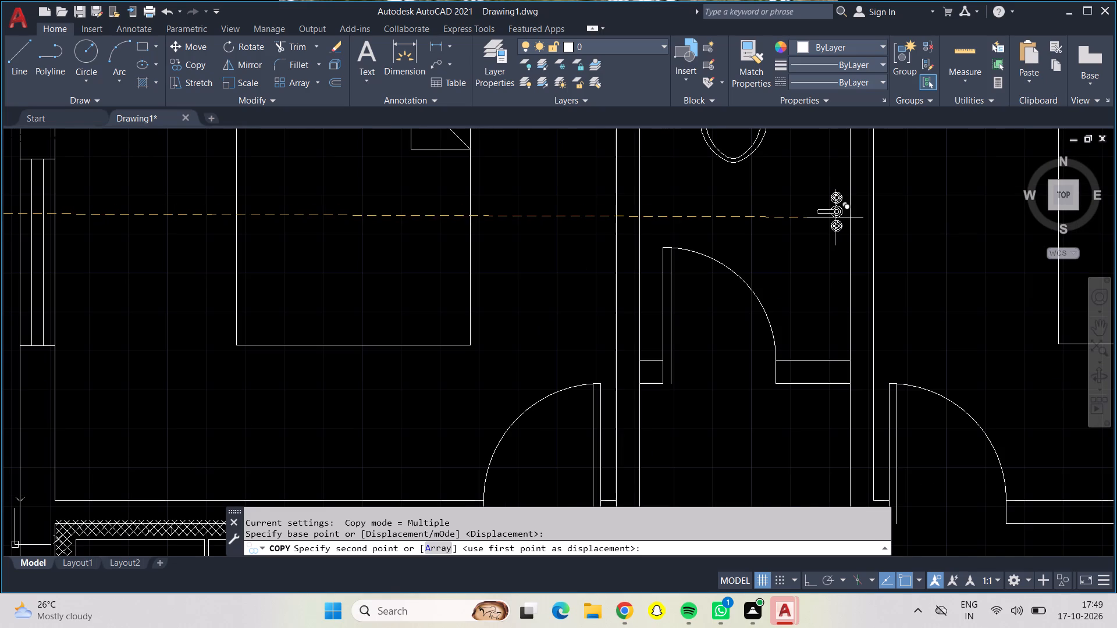
middle_drag(835, 217, 798, 270)
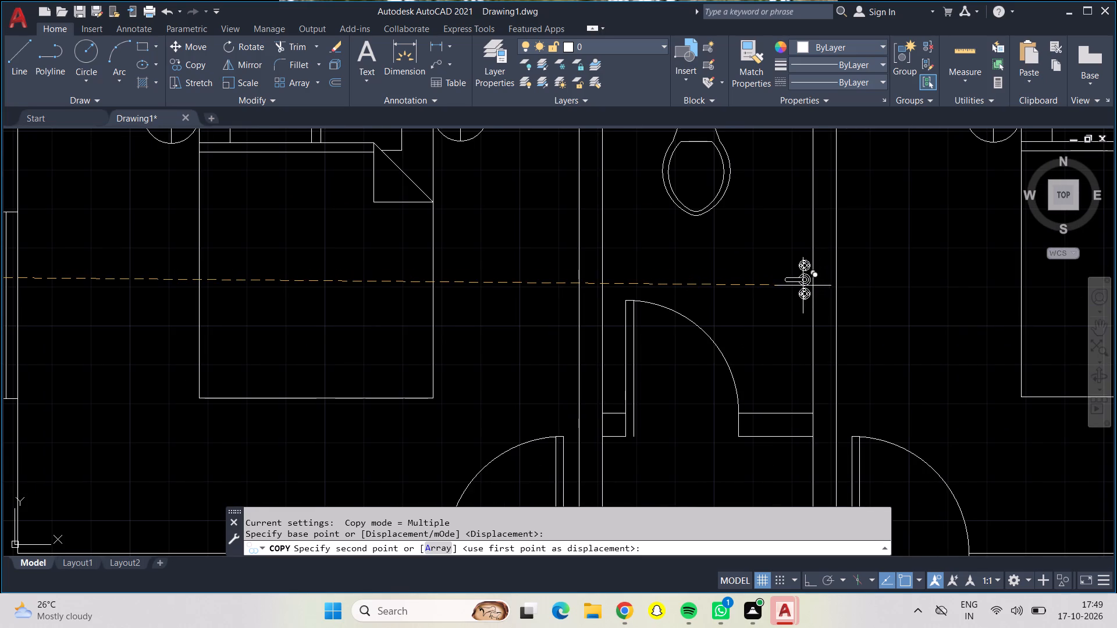
click(806, 287)
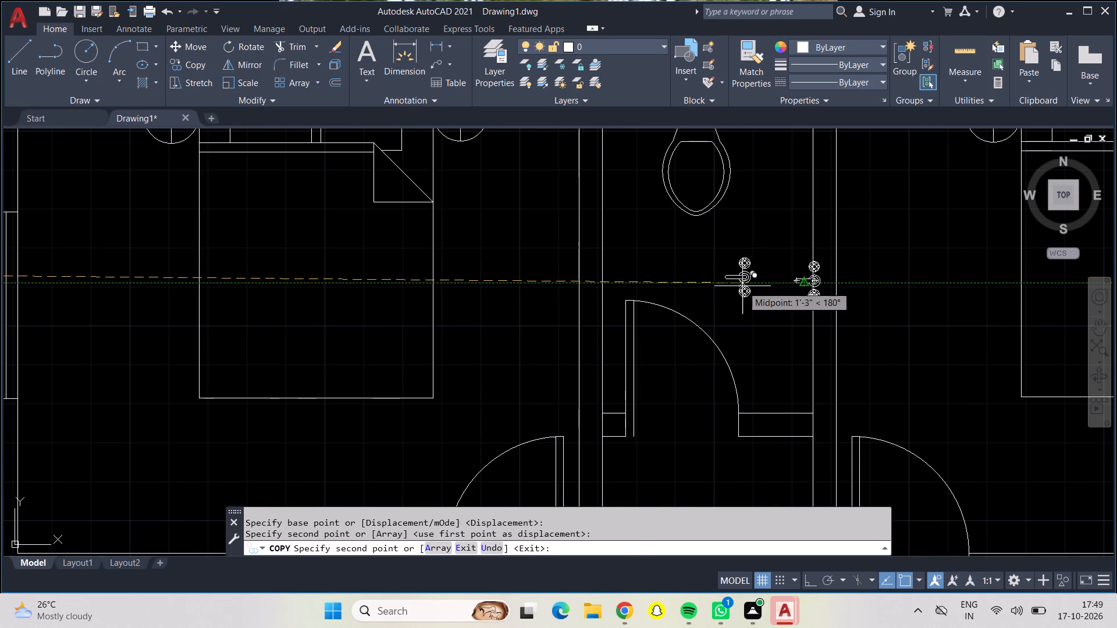
key(Return)
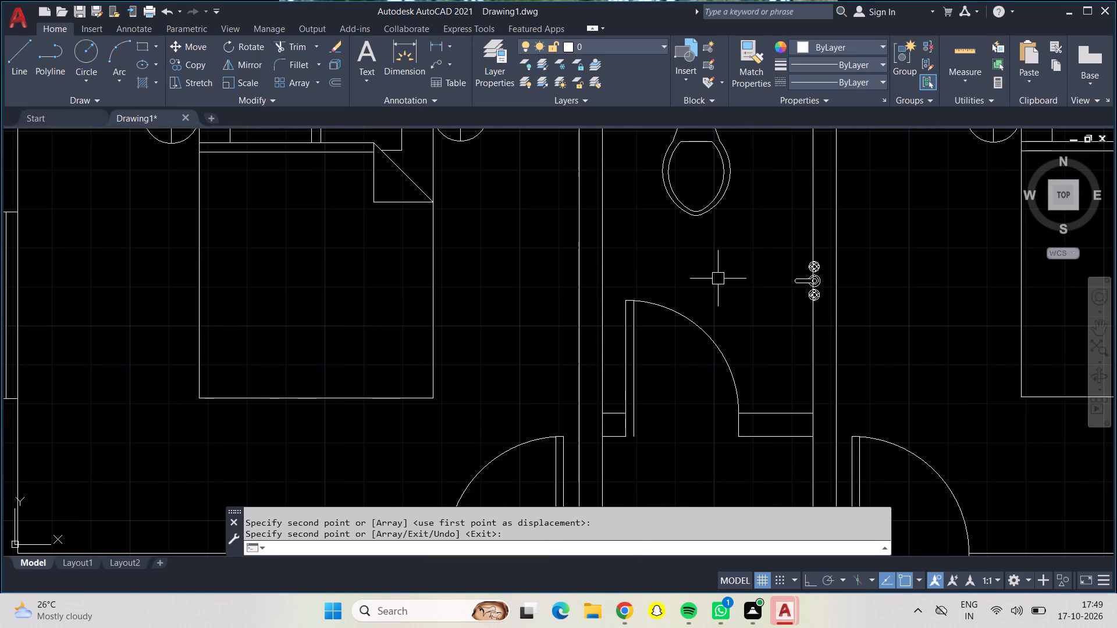
Rotate the copied tap fixture 180° about its centre on the wall line, with Ortho on.
click(813, 279)
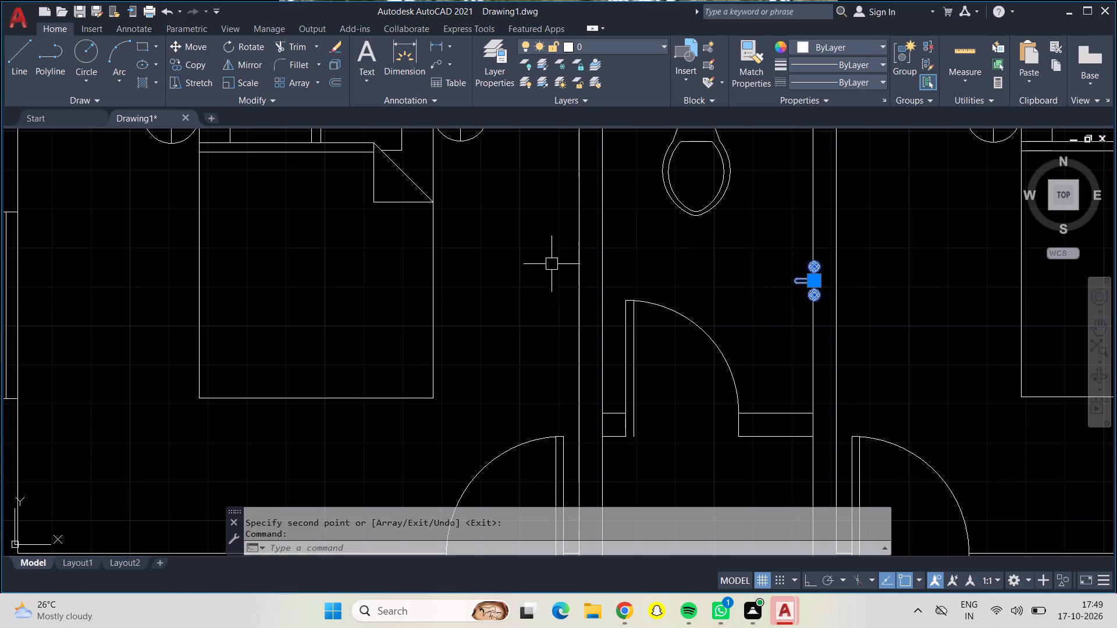
click(254, 46)
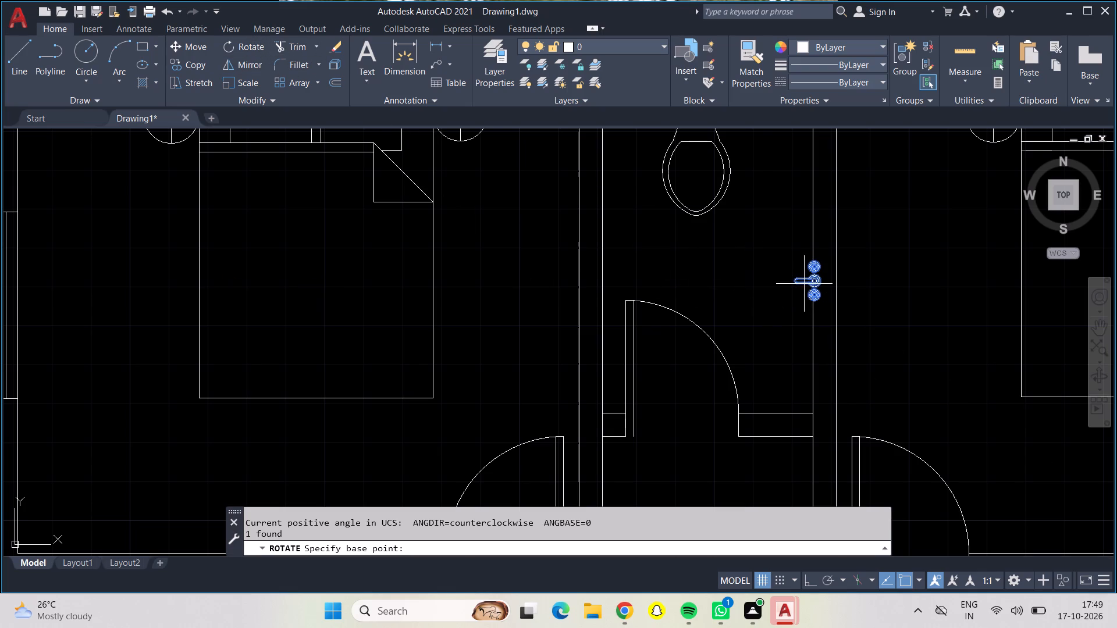
click(815, 283)
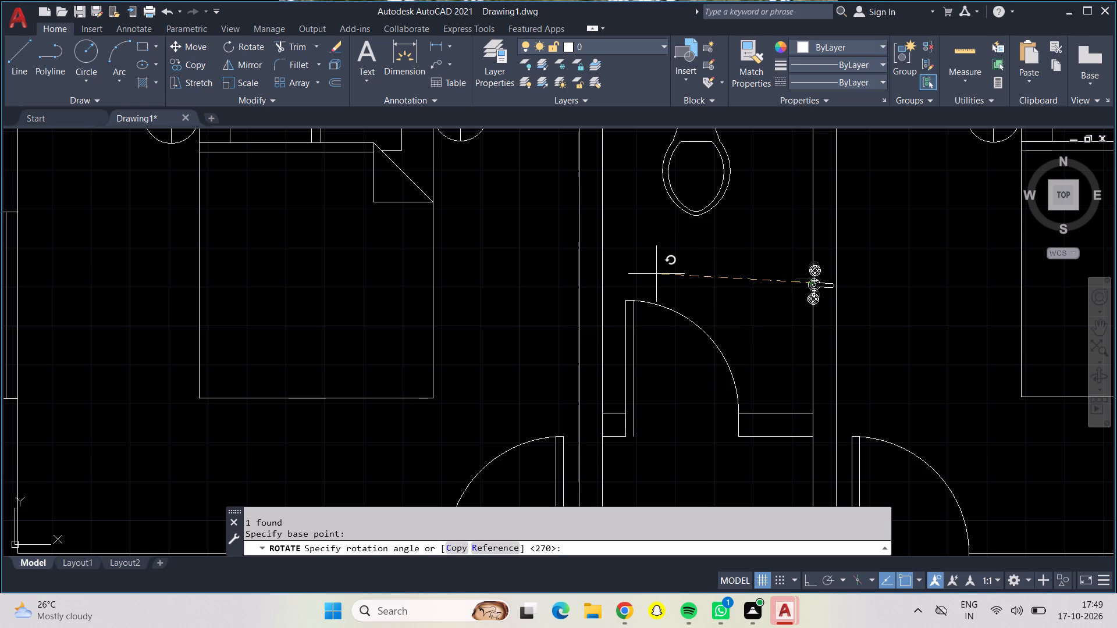
key(F8)
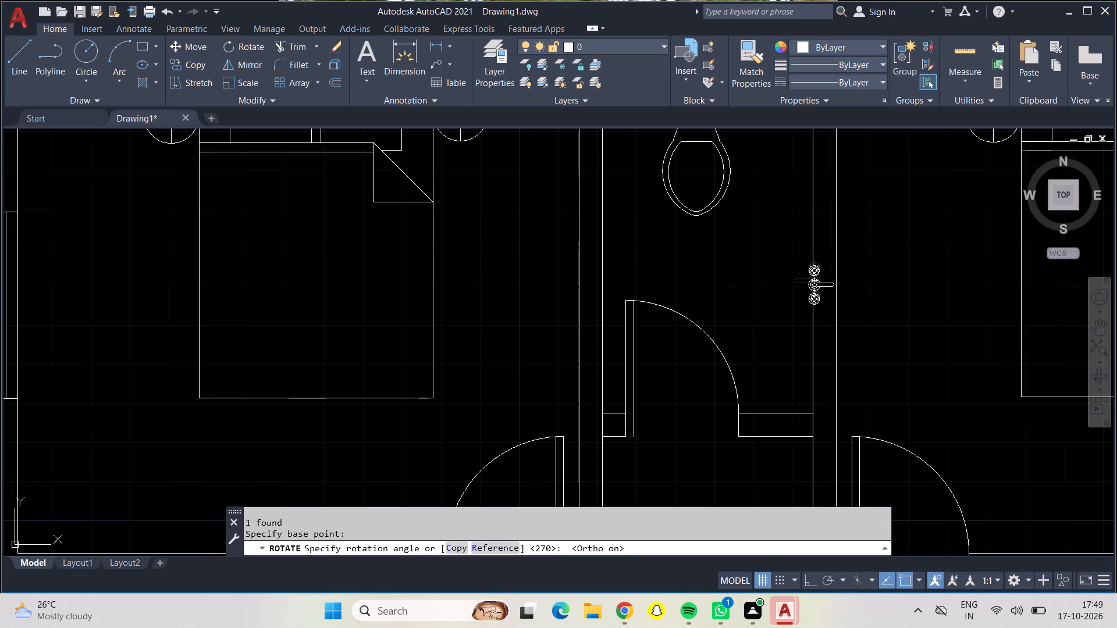
click(638, 286)
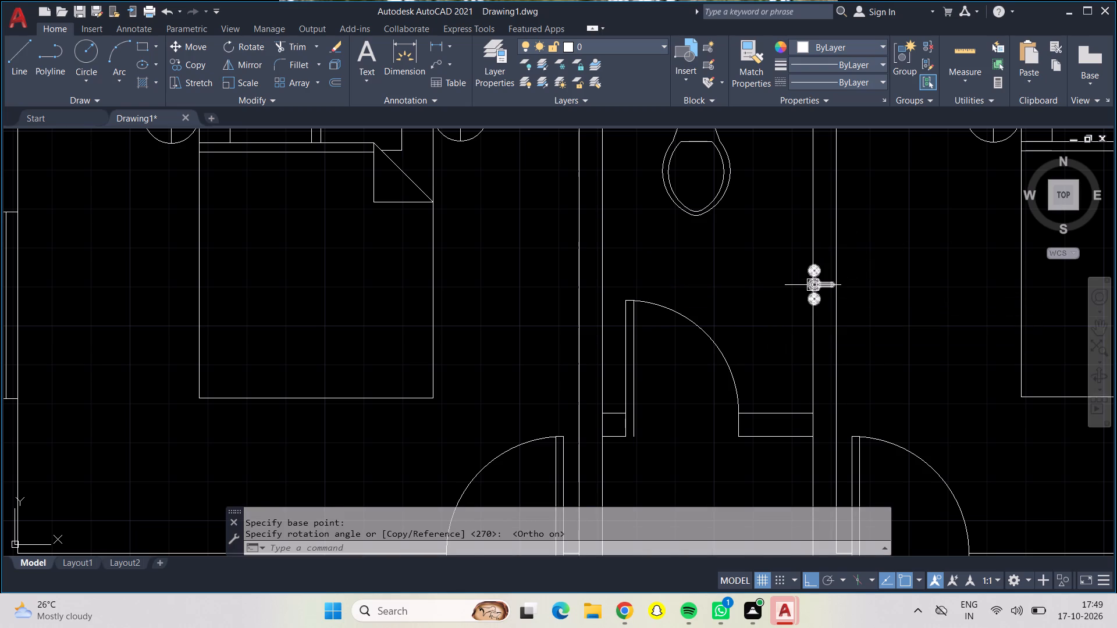
Move the rotated tap fixture about 6" west so it sits inside the new plan's toilet against the east wall.
drag(812, 281, 798, 269)
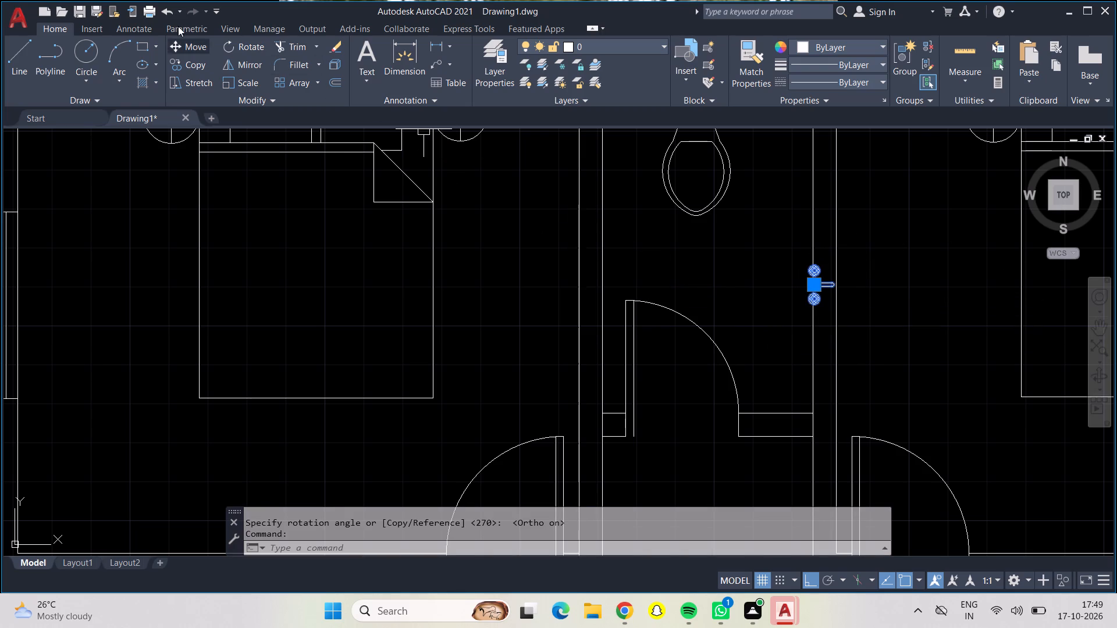
click(197, 48)
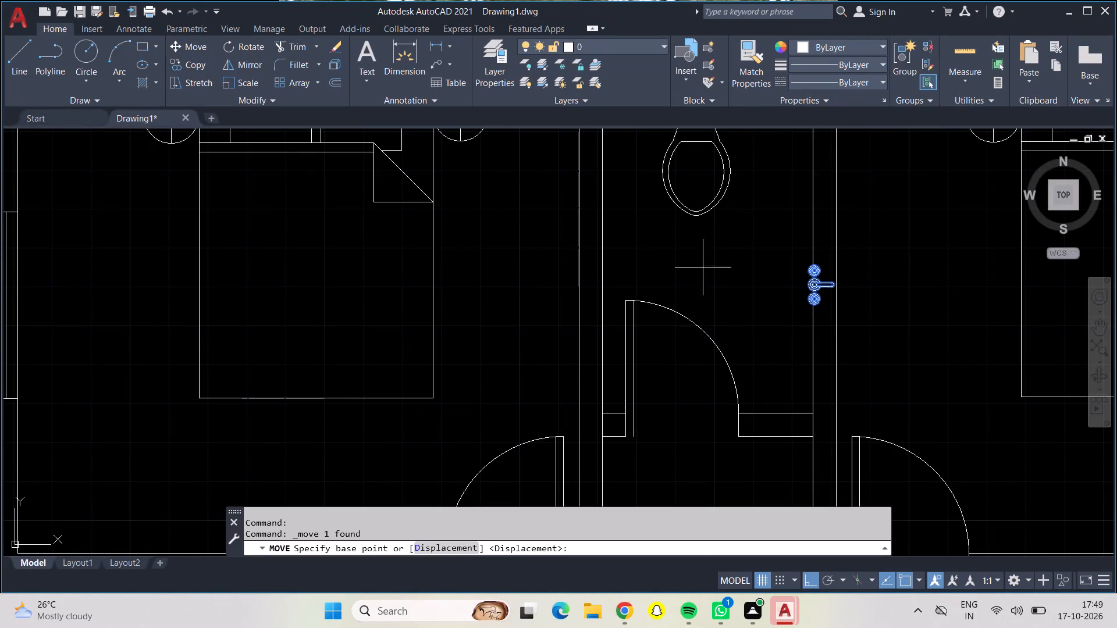
click(809, 281)
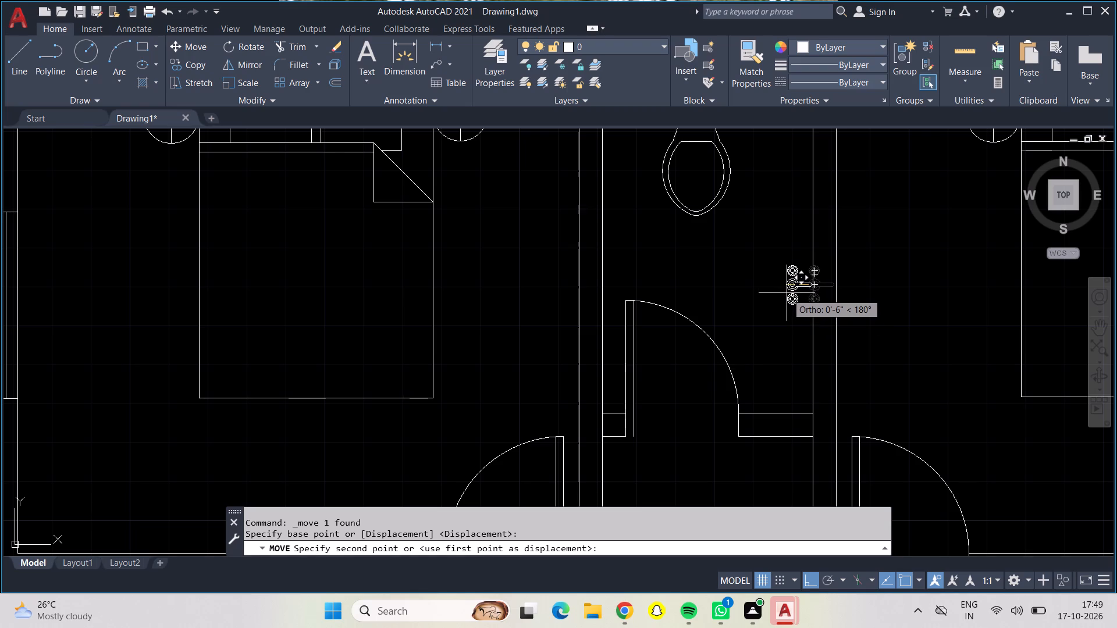
click(787, 293)
Copy the six-chair dining table from the reference plan's living hall into the new plan's open hall east of the kitchen, north of the stairs.
scroll(764, 294, down, 1)
scroll(822, 302, down, 1)
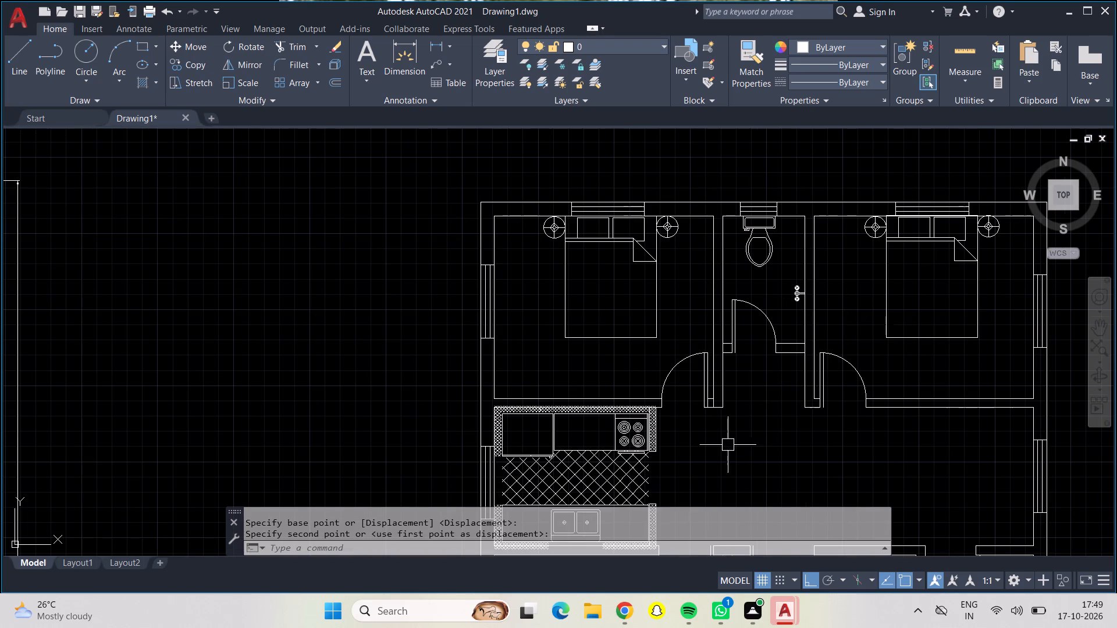
scroll(753, 433, down, 1)
middle_drag(753, 433, 778, 336)
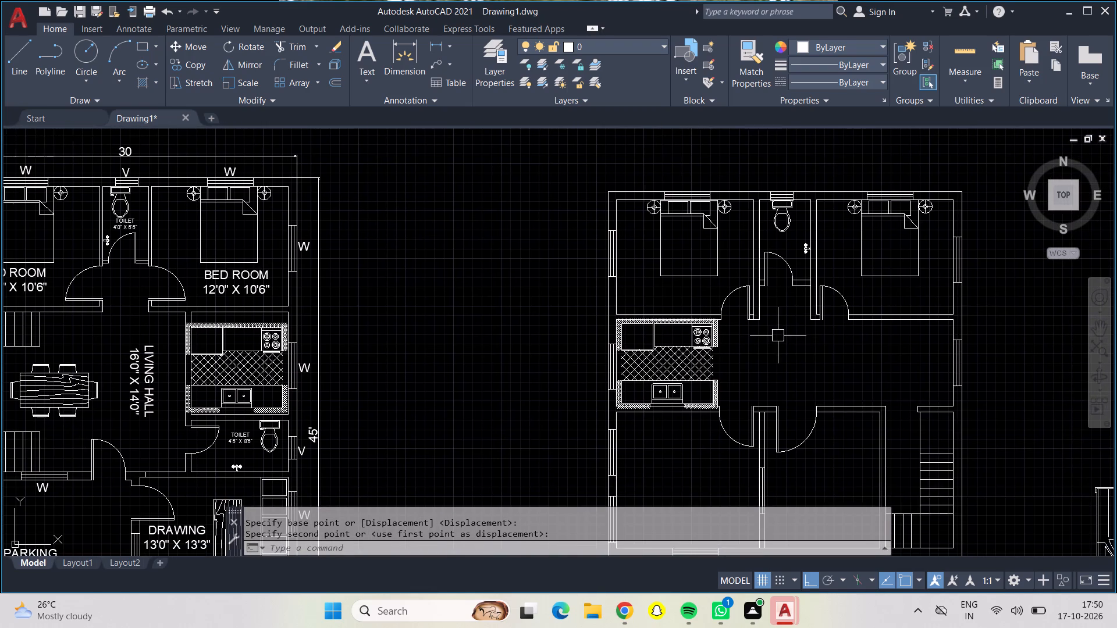
middle_drag(558, 351, 614, 268)
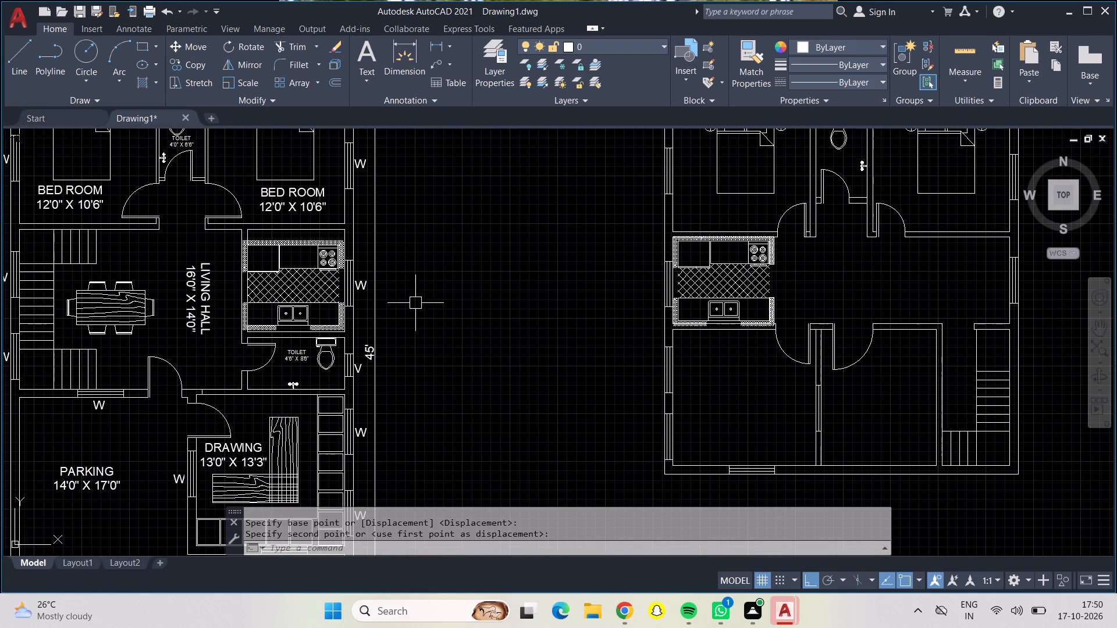
click(124, 311)
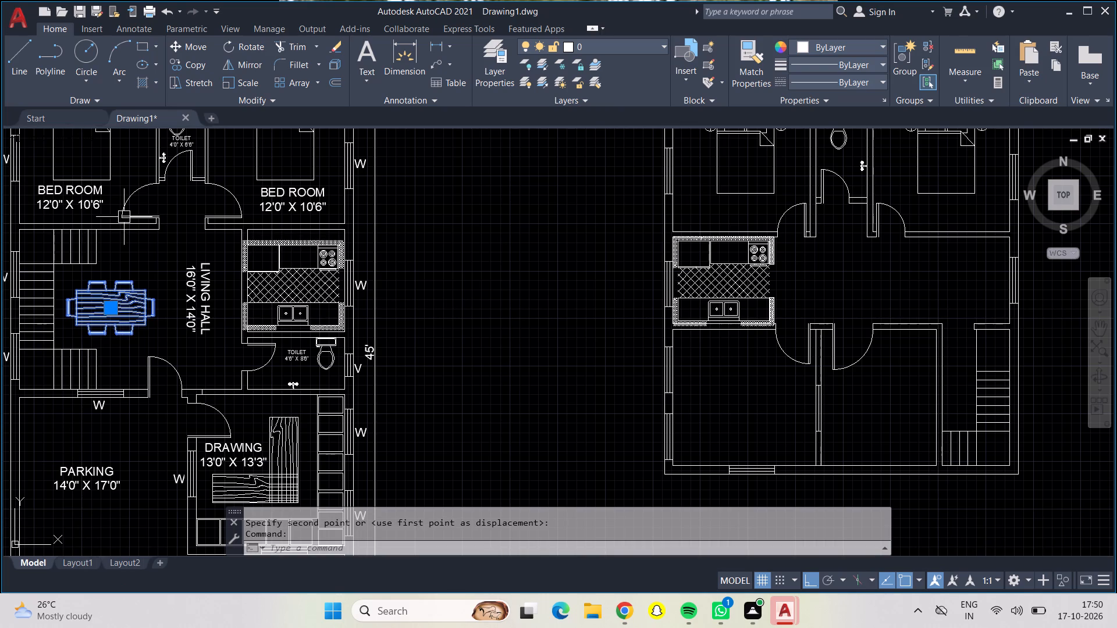
click(195, 62)
click(124, 285)
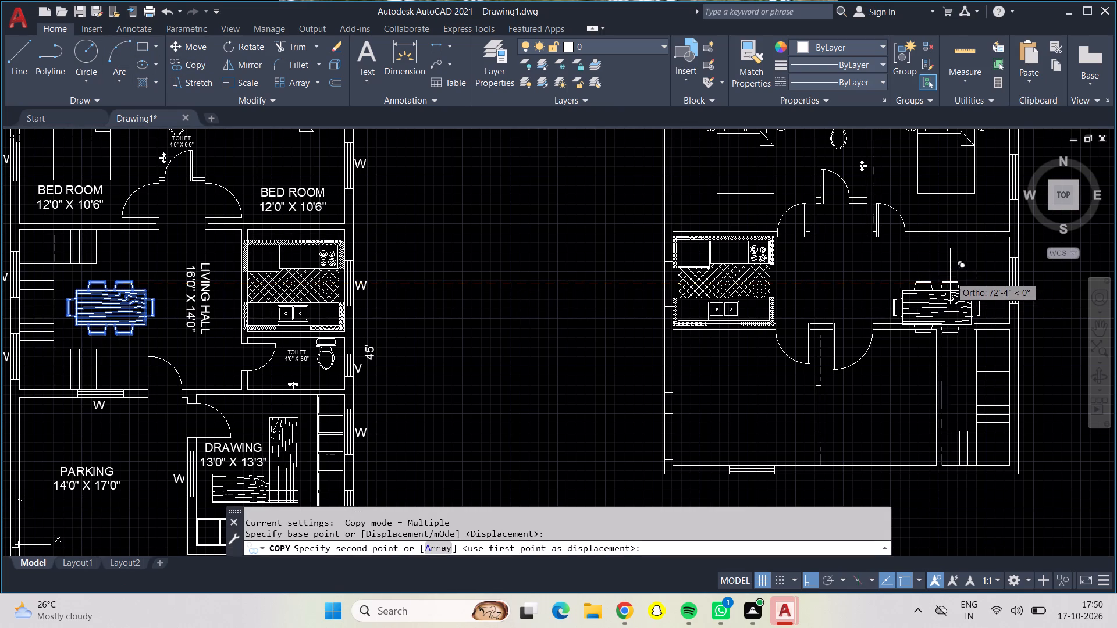
middle_drag(951, 276, 691, 231)
scroll(689, 232, up, 1)
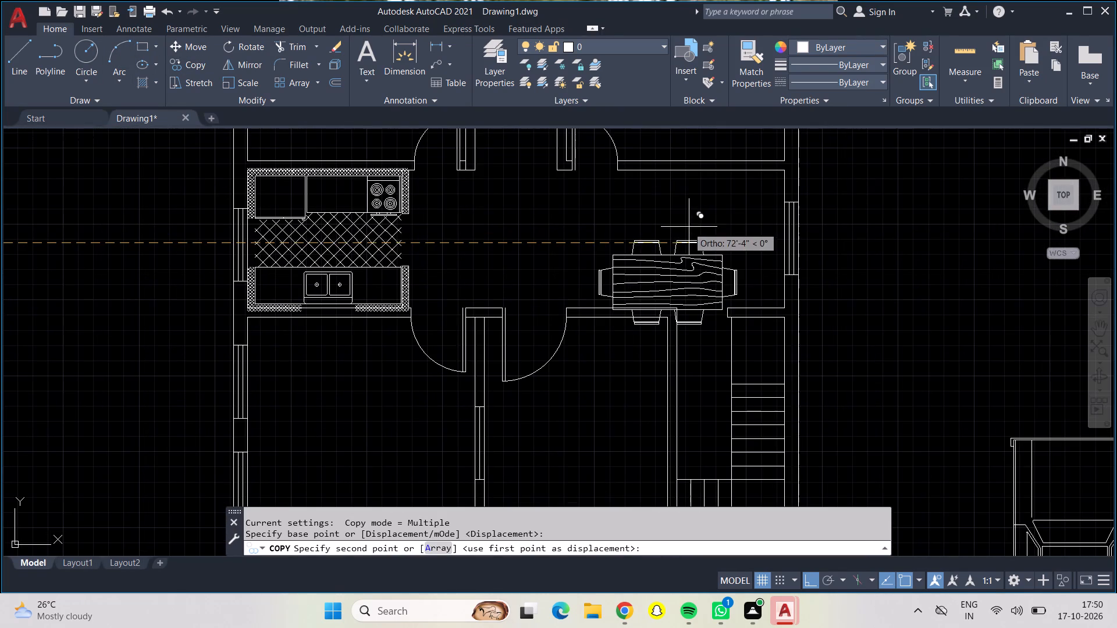
click(701, 201)
key(Return)
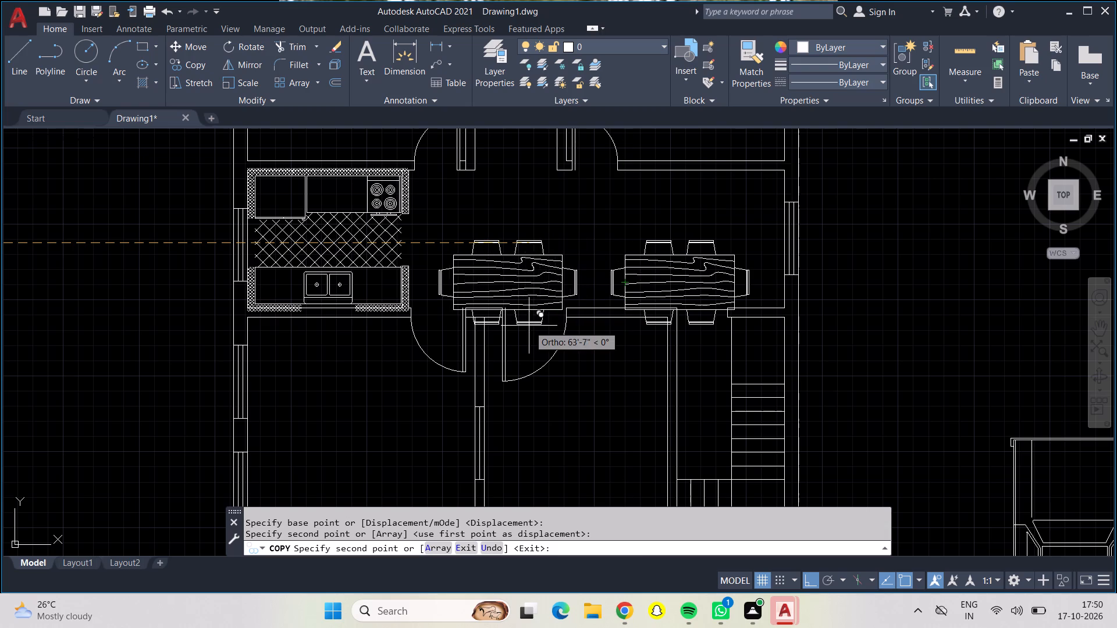
Rotate the copied dining table 90° counterclockwise about its west end so its length runs north-south.
click(685, 249)
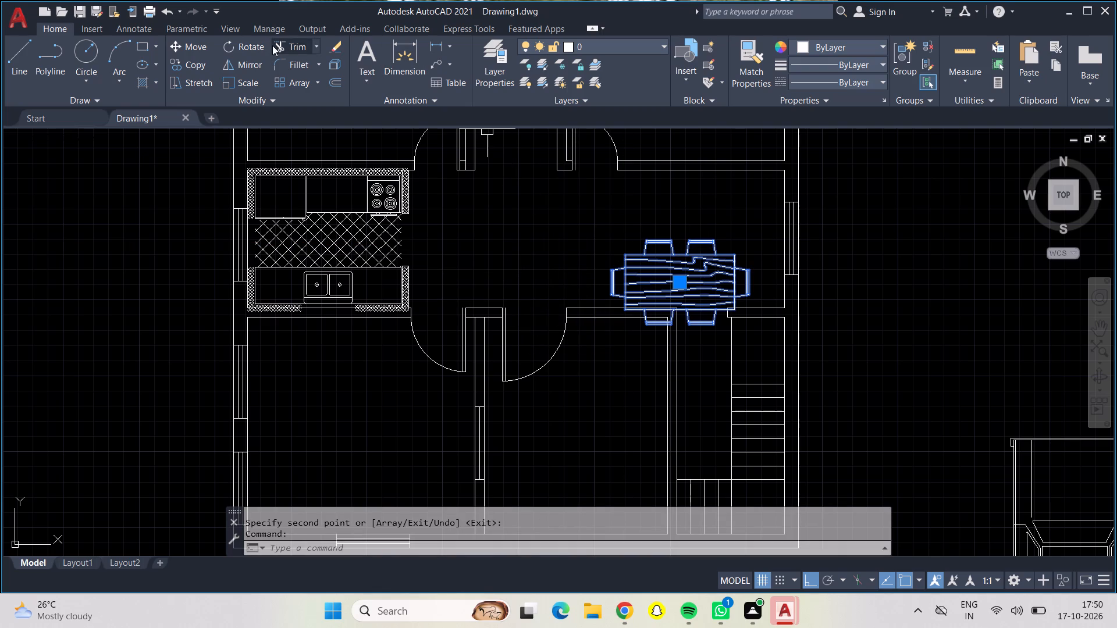
click(230, 38)
click(262, 51)
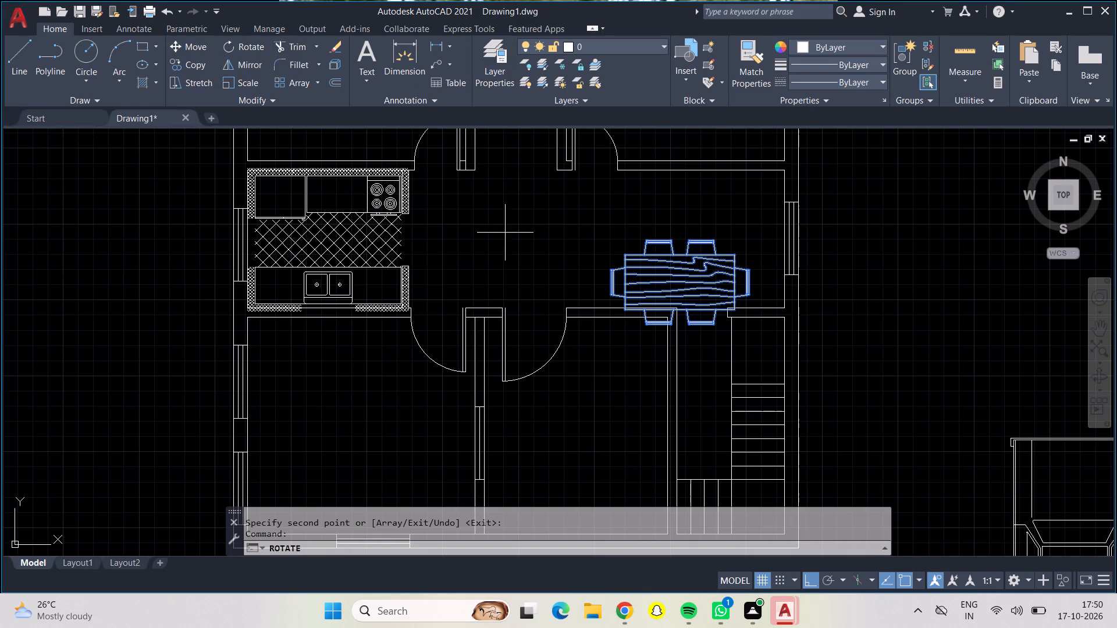
click(621, 274)
click(632, 235)
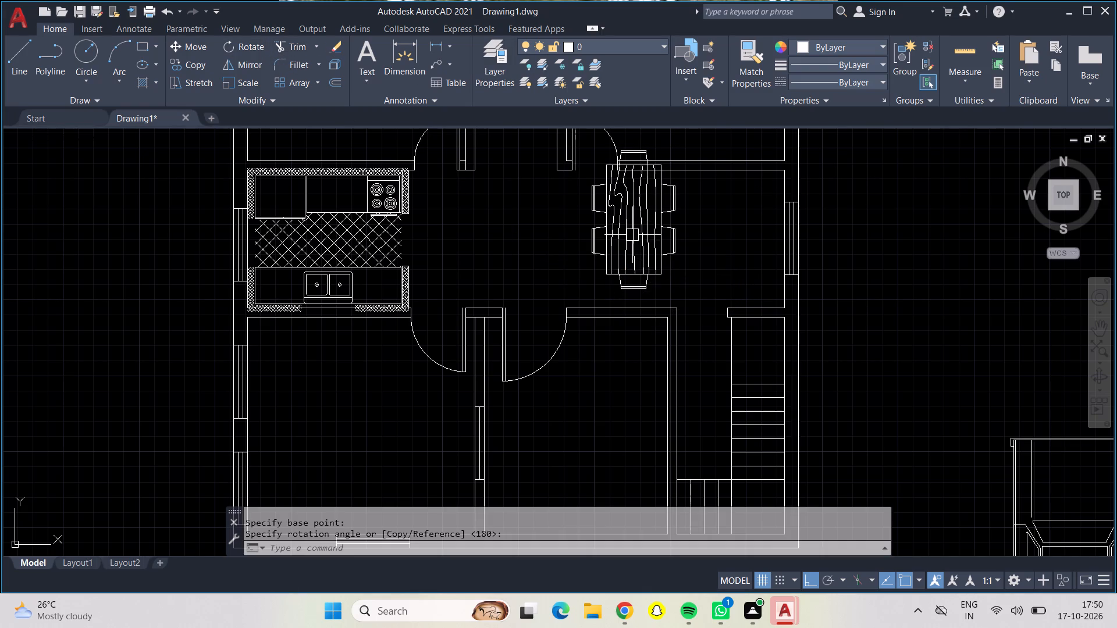
Move the rotated dining table straight south so it fits between the hall's north and south walls.
click(629, 226)
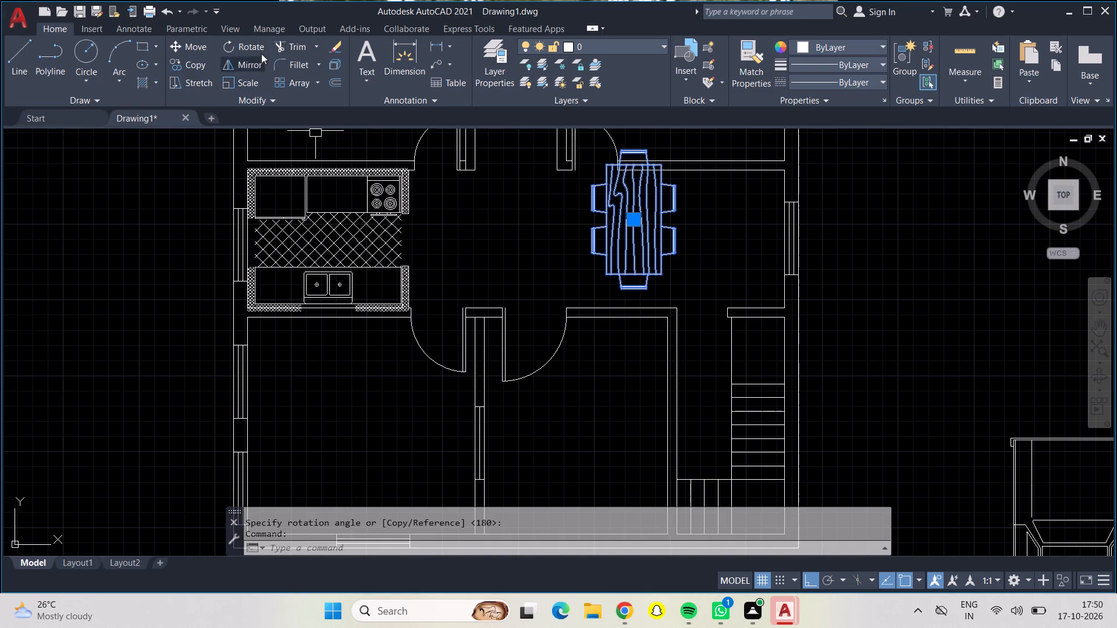
click(183, 45)
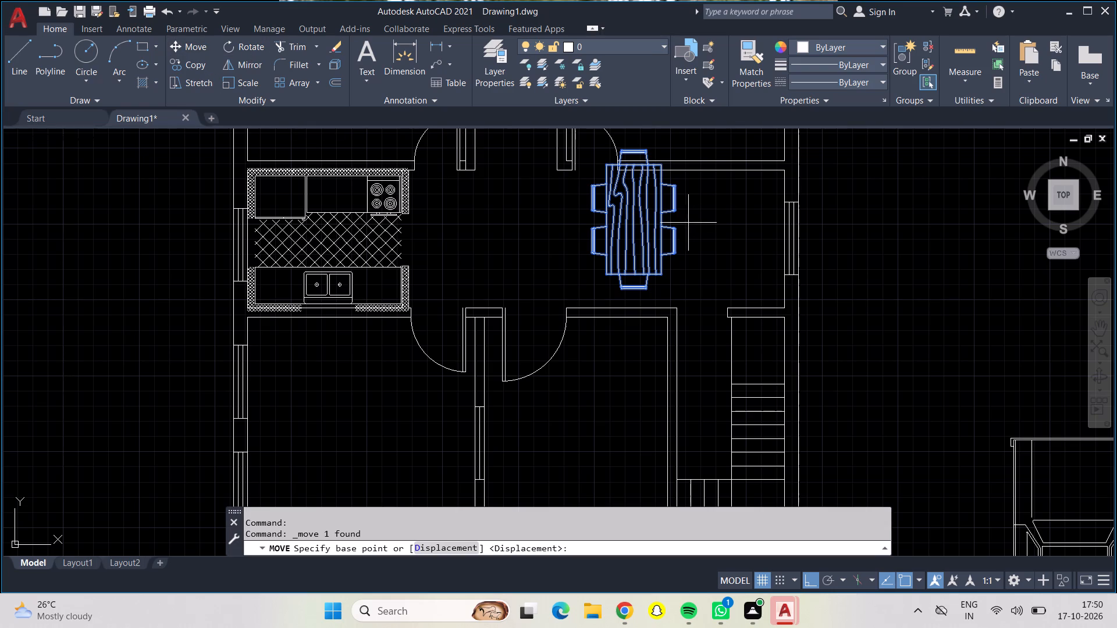
click(640, 232)
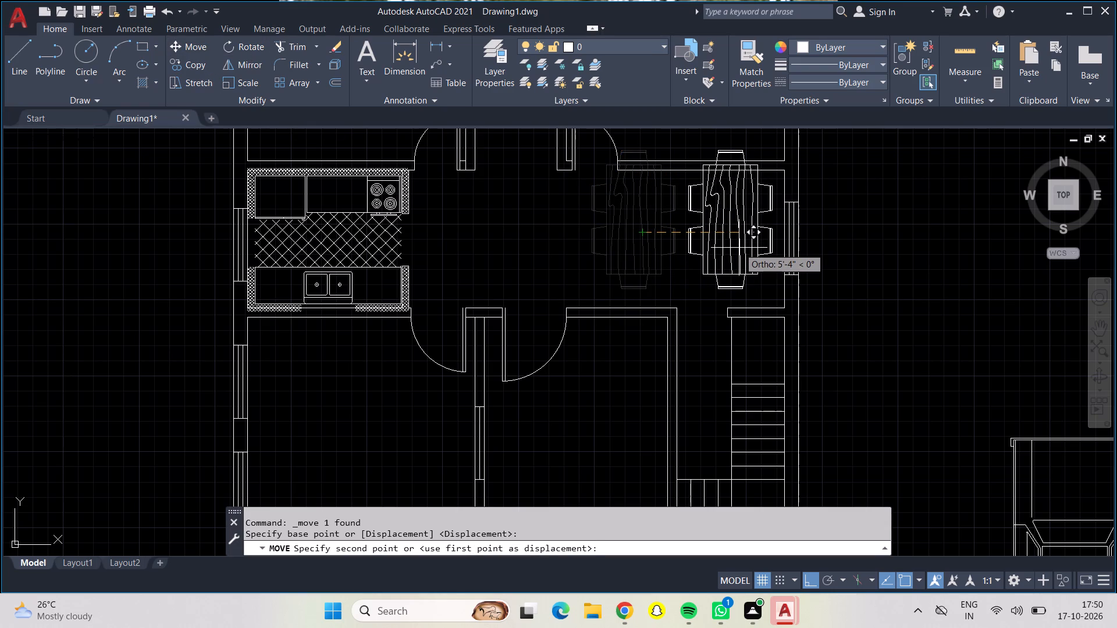
click(641, 251)
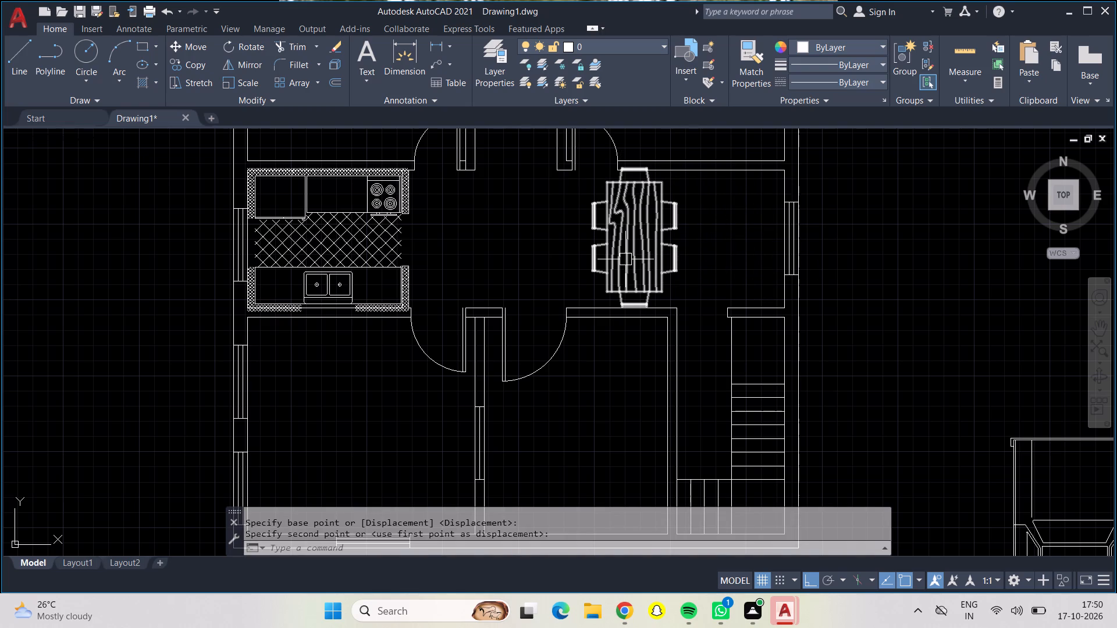
Rotate the dining table in the new plan's hall 90° clockwise so its length runs east-west.
click(624, 259)
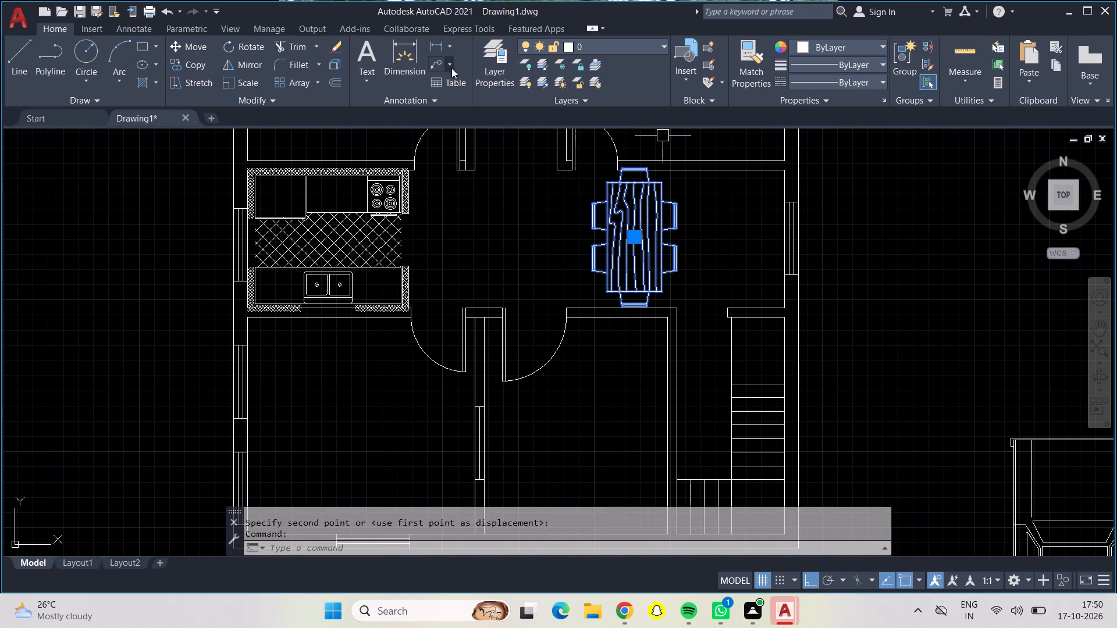
click(262, 48)
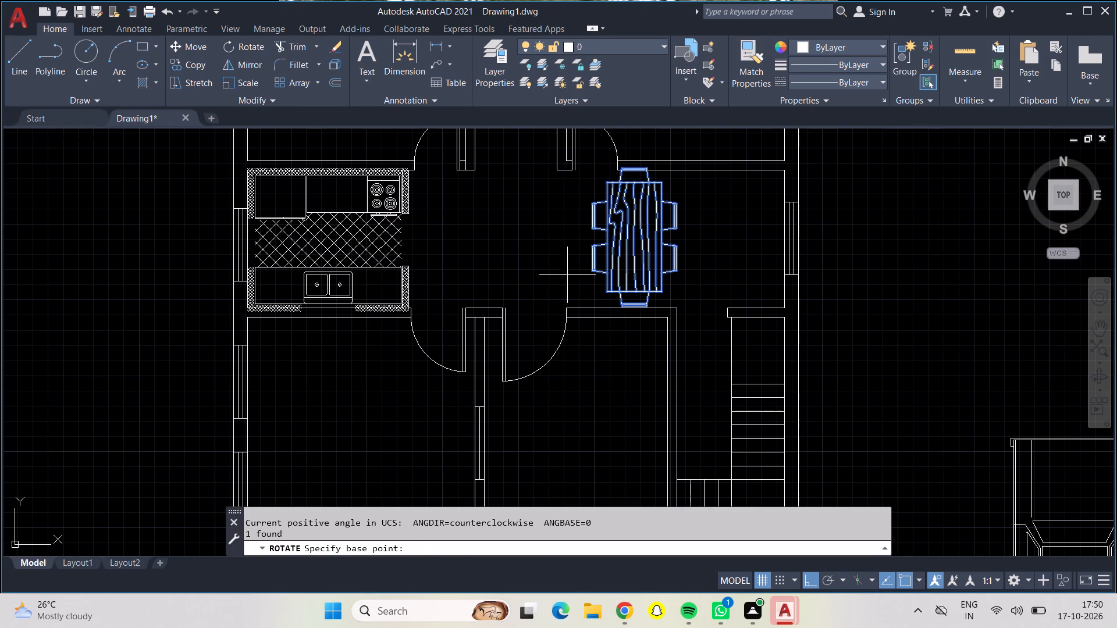
click(618, 277)
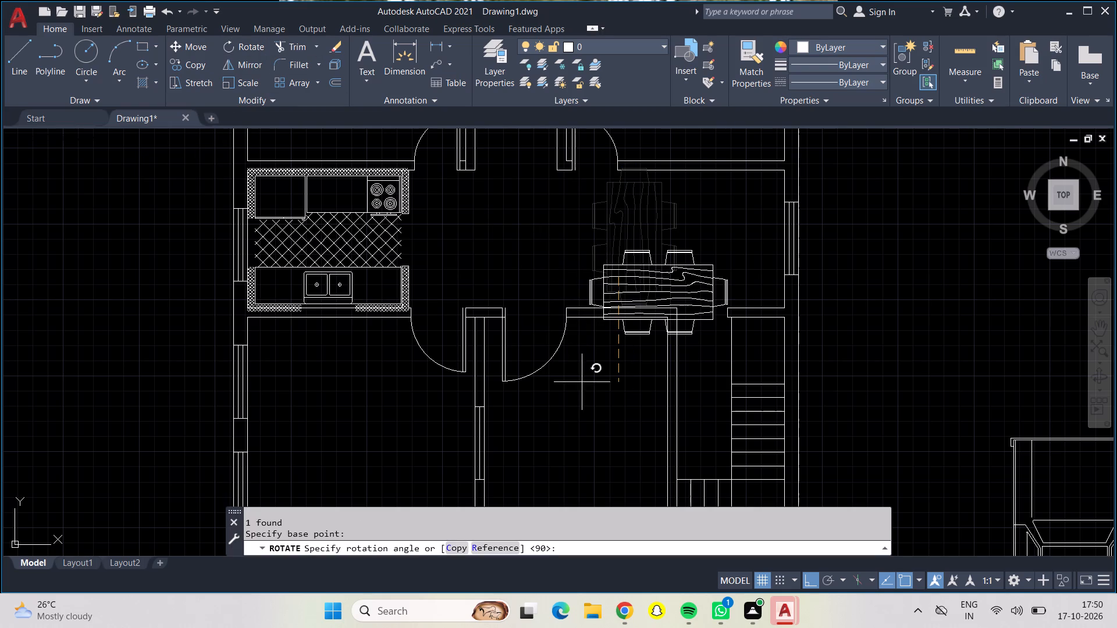
click(609, 393)
Move the rotated dining table straight north so it sits inside the hall, clear of the south wall.
click(661, 303)
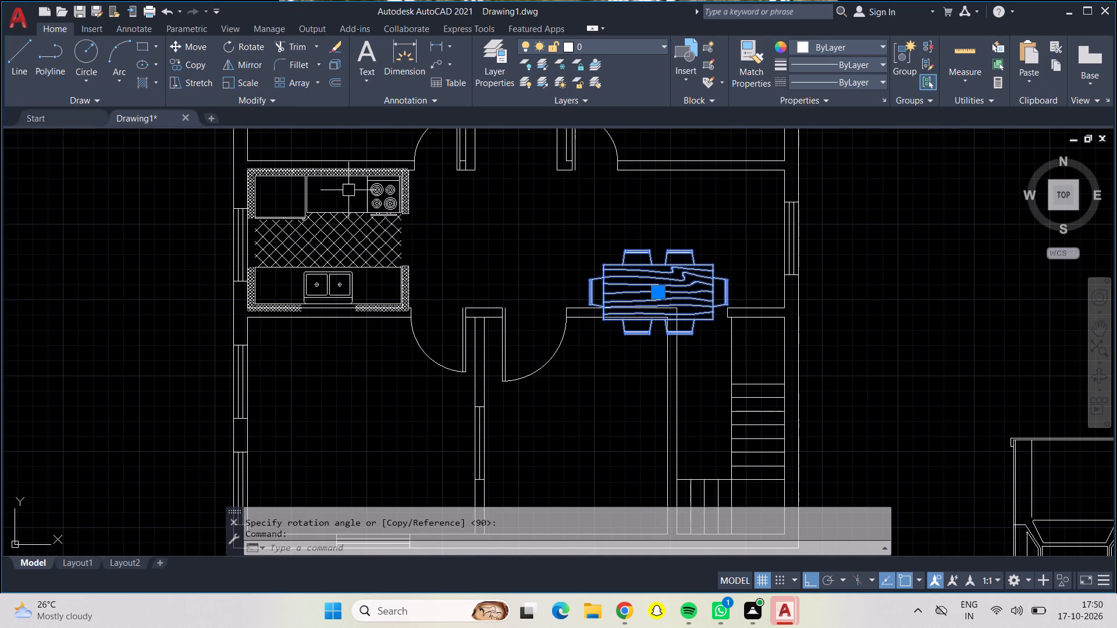
click(181, 44)
click(680, 280)
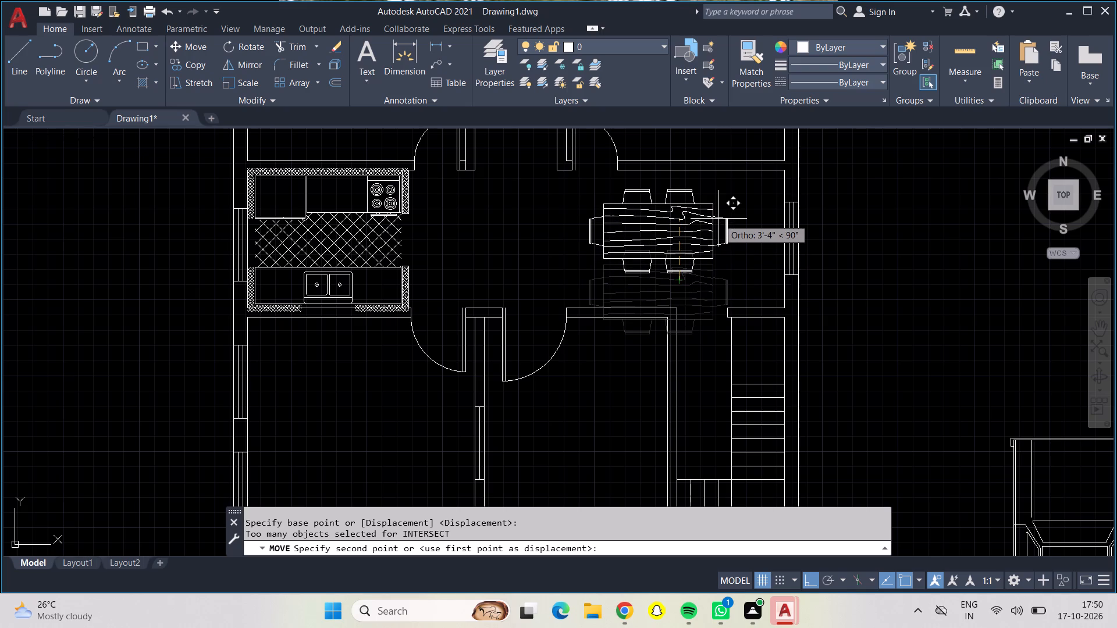
click(721, 212)
Move the dining table straight east so its end chair sits next to the hall's east wall window.
click(668, 230)
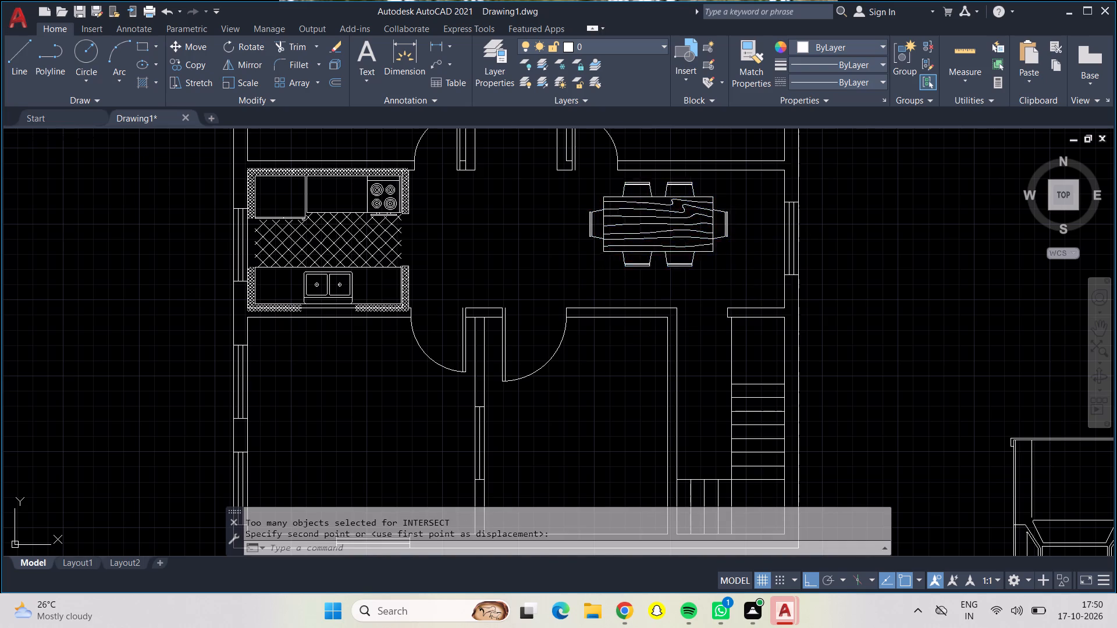
click(206, 52)
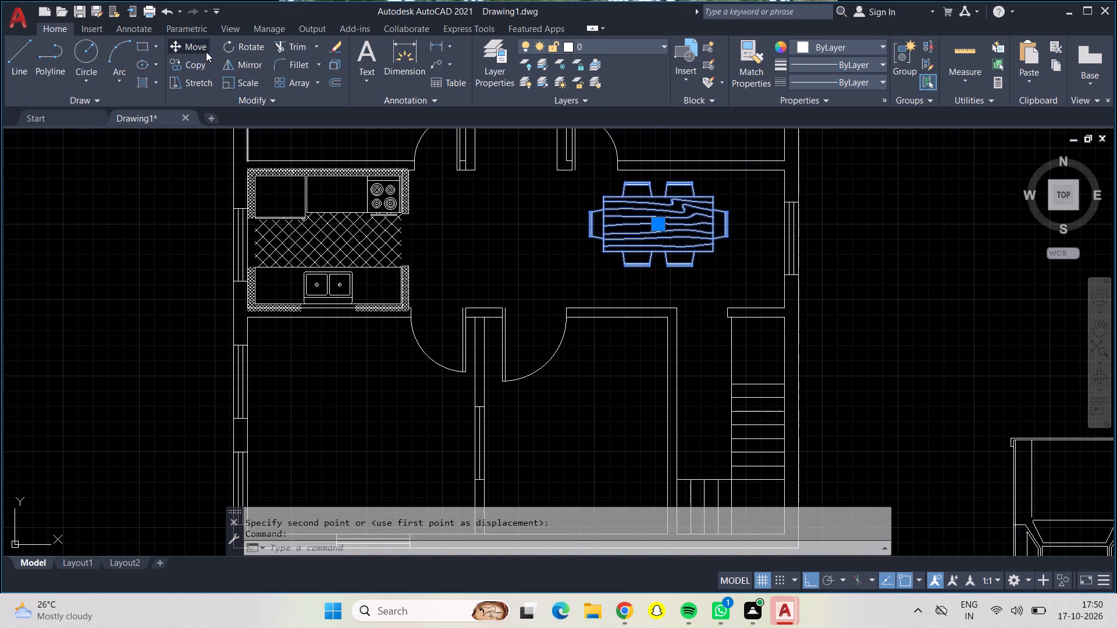
click(704, 217)
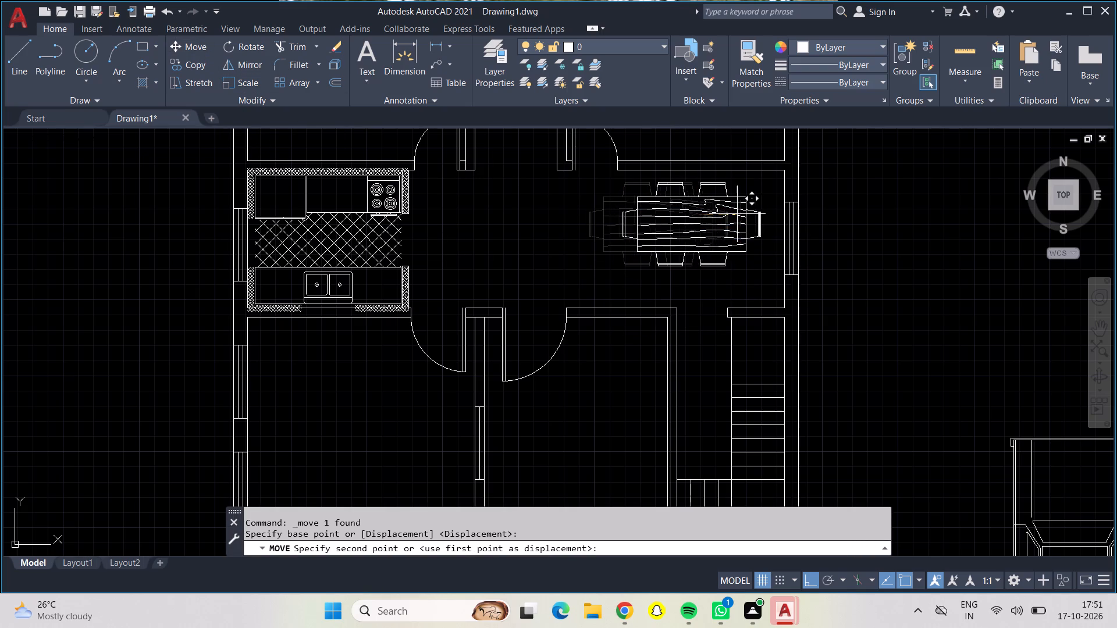
click(757, 213)
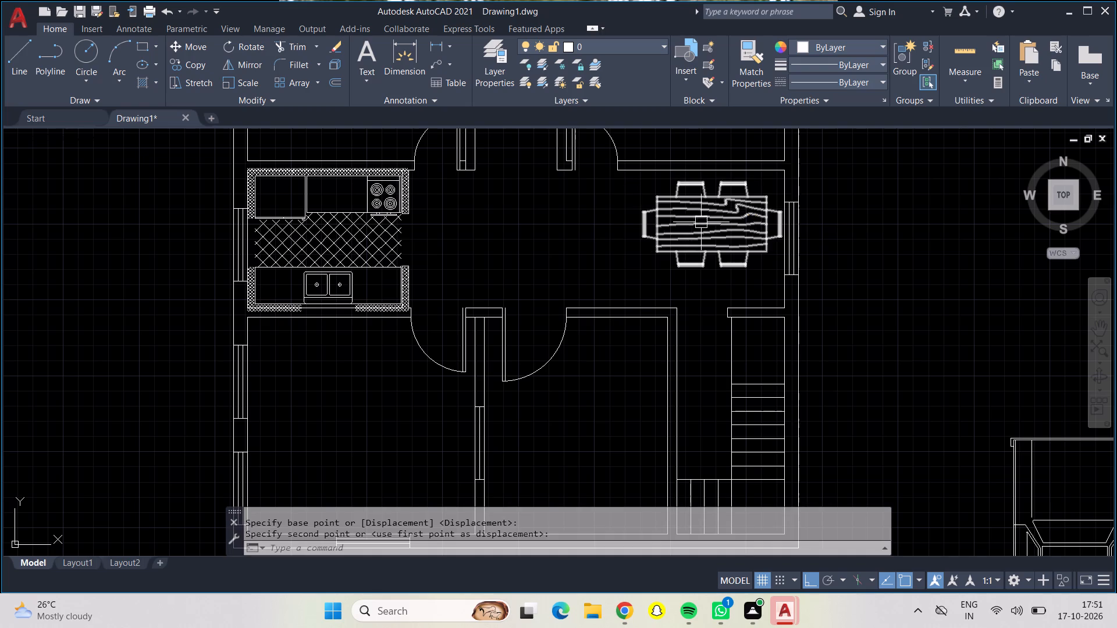
Select the L-shaped sofa in the reference plan's drawing room: the east run's eight seats, its front edge line, and the south run's seats.
scroll(634, 226, down, 1)
middle_drag(600, 237, 601, 237)
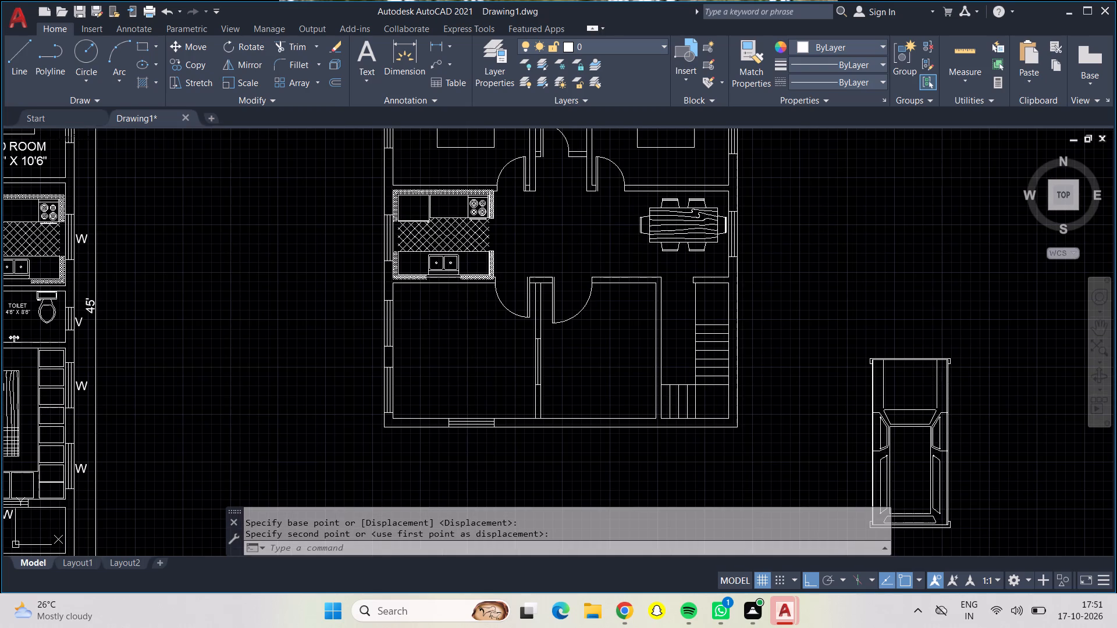
middle_drag(601, 237, 622, 272)
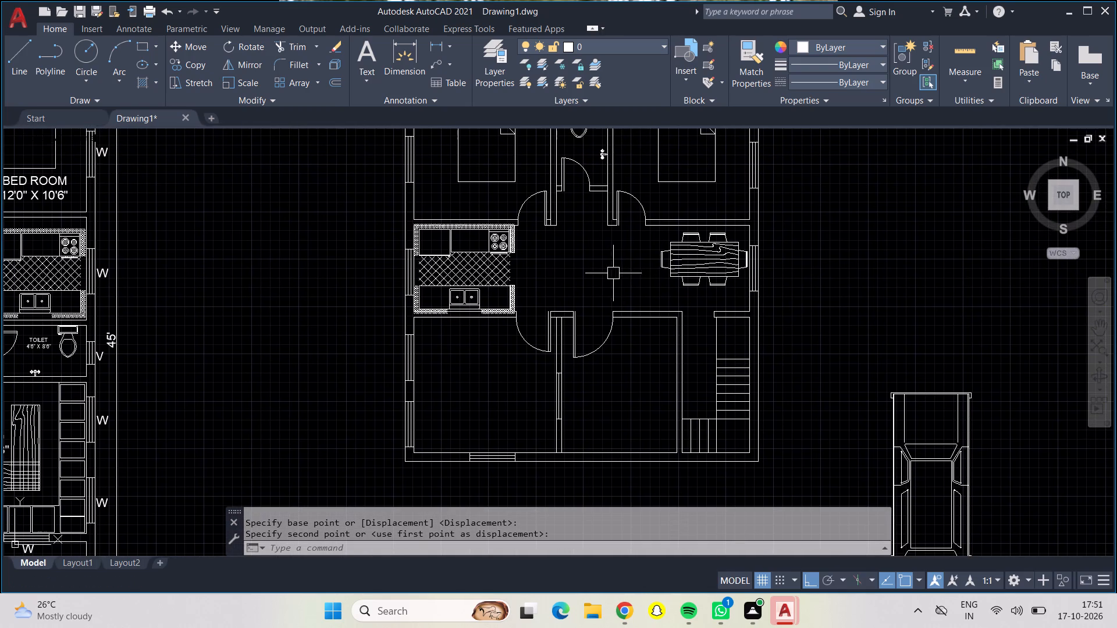
scroll(609, 273, down, 1)
middle_drag(590, 273, 604, 271)
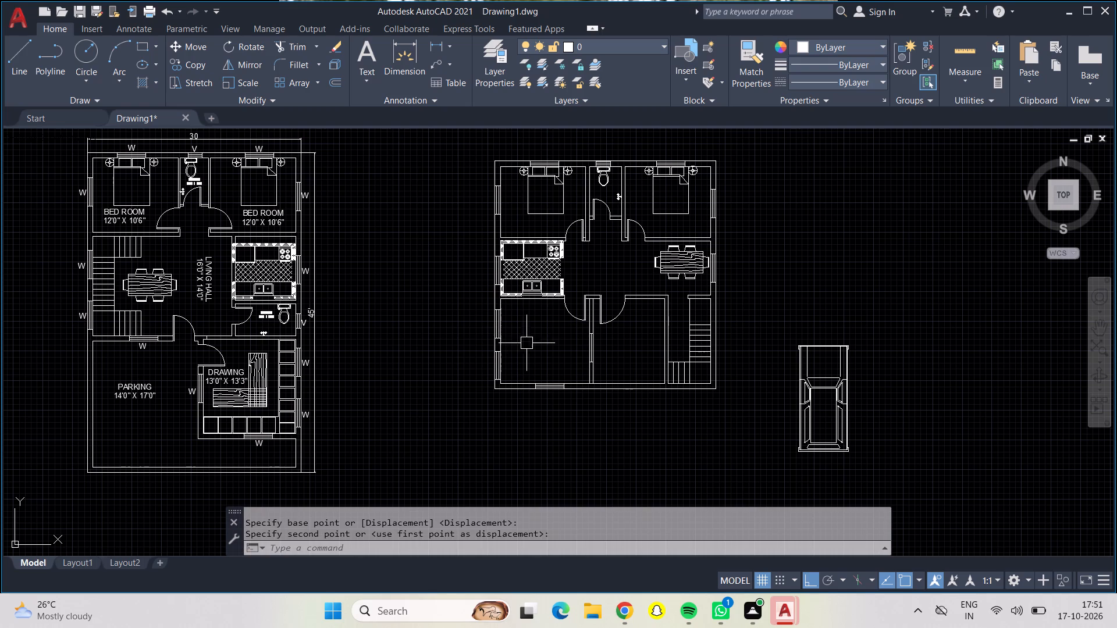
scroll(436, 370, up, 1)
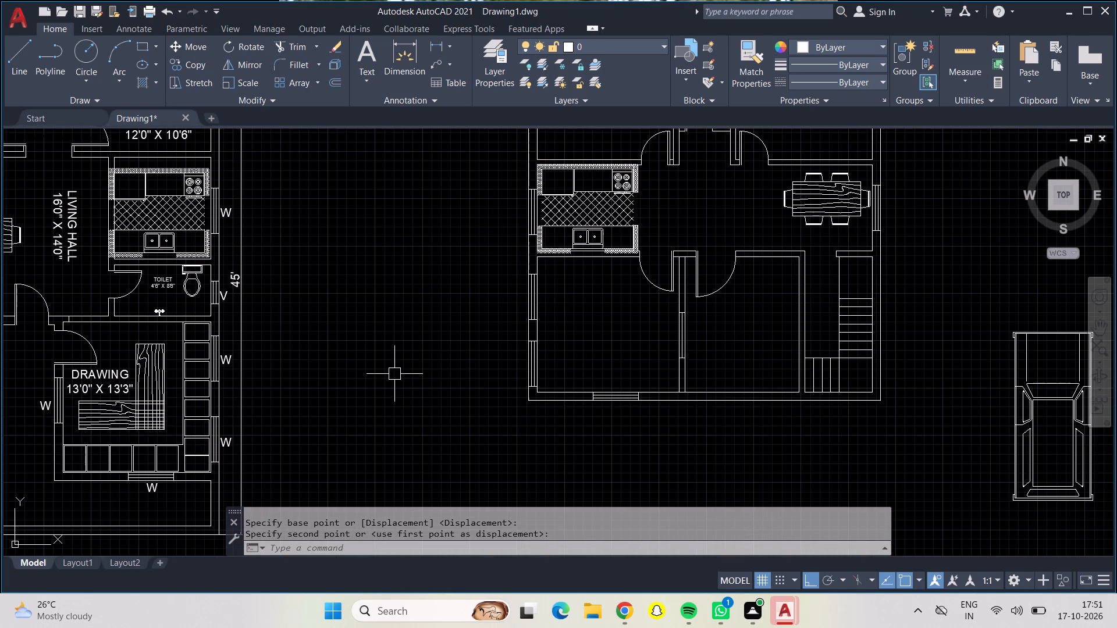
middle_drag(394, 374, 424, 340)
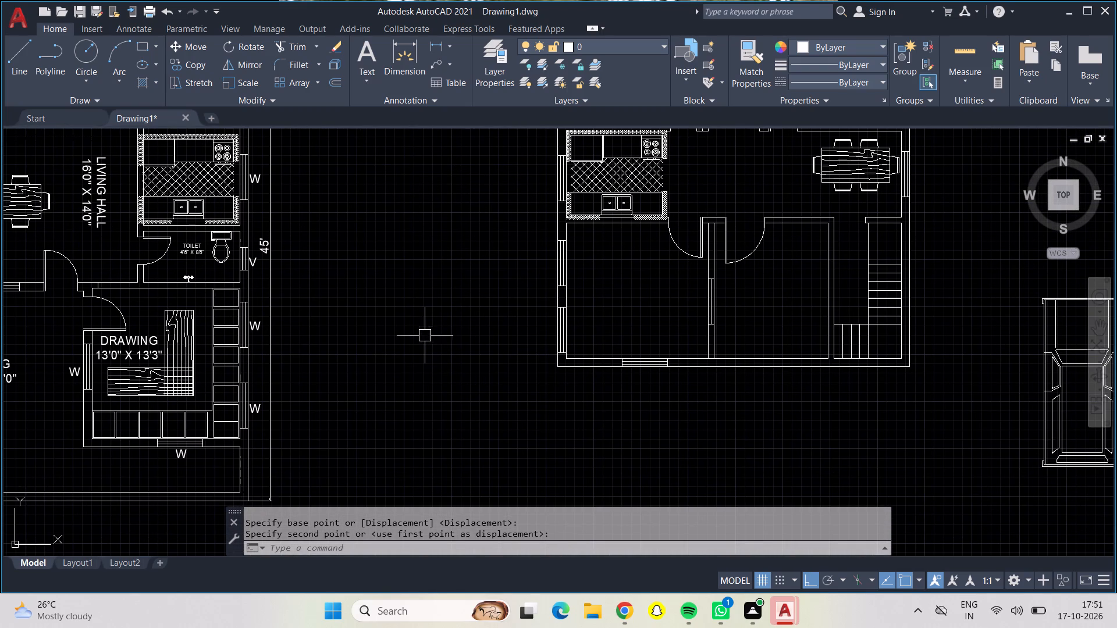
scroll(224, 361, up, 2)
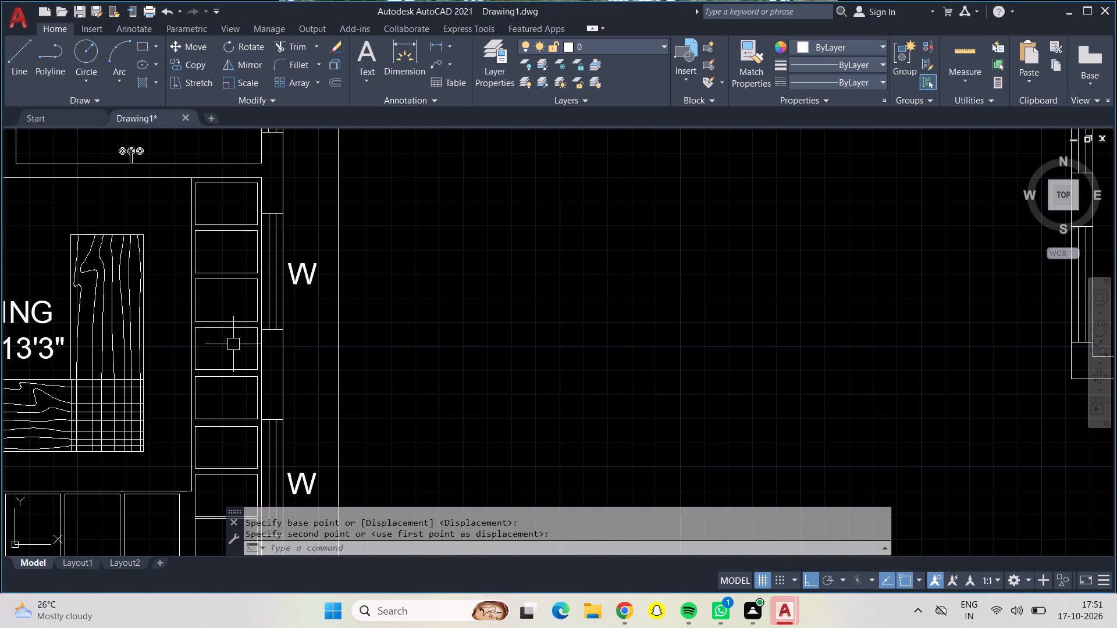
click(214, 224)
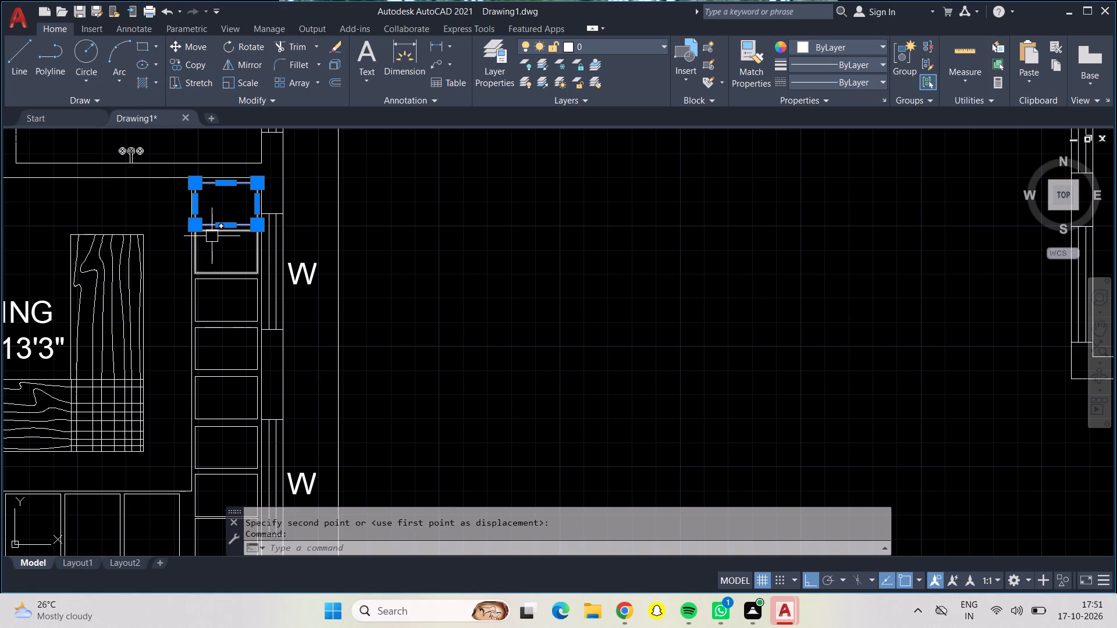
click(212, 272)
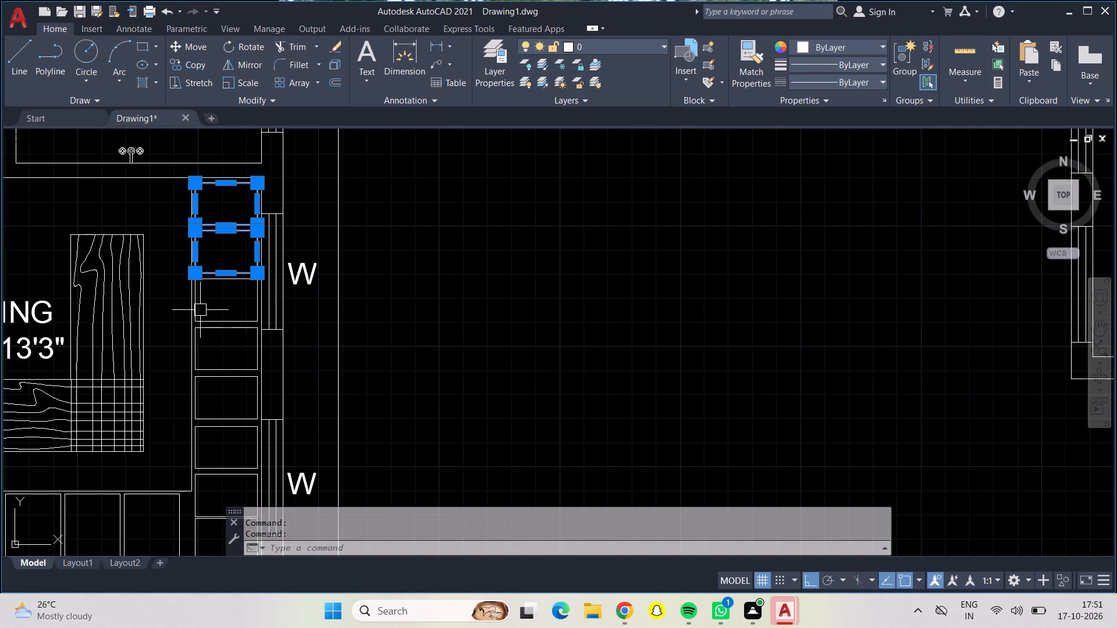
click(212, 316)
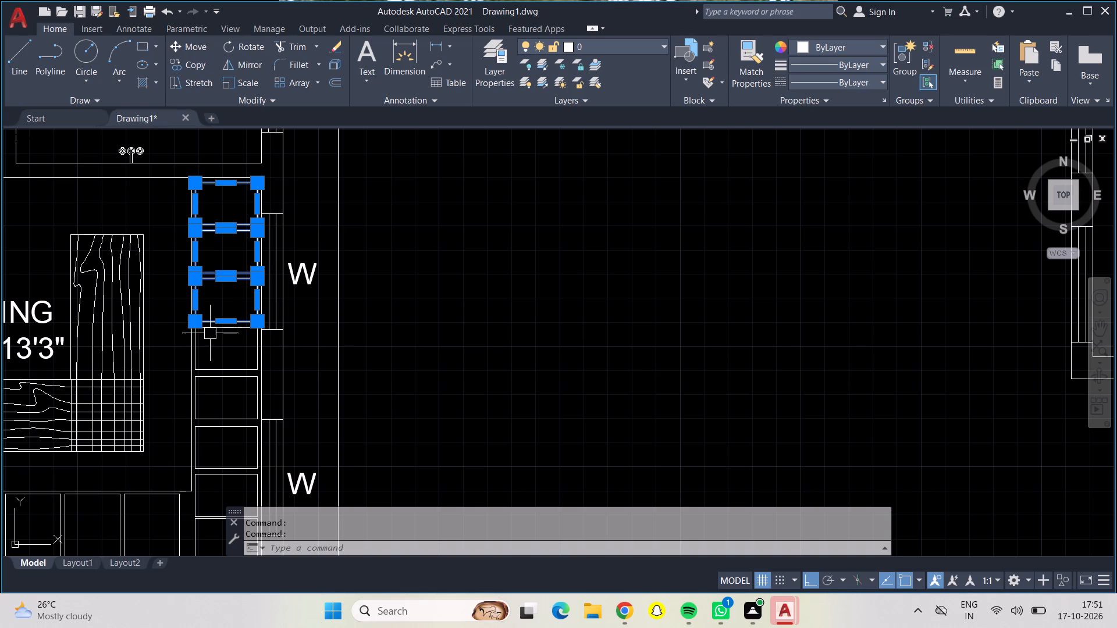
click(210, 369)
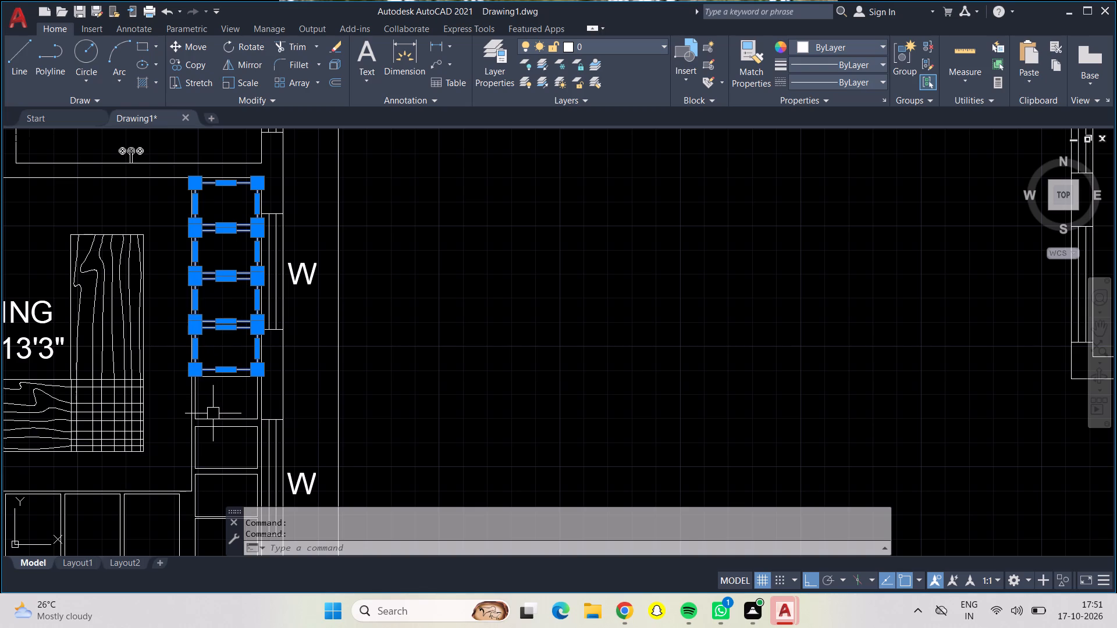
click(214, 415)
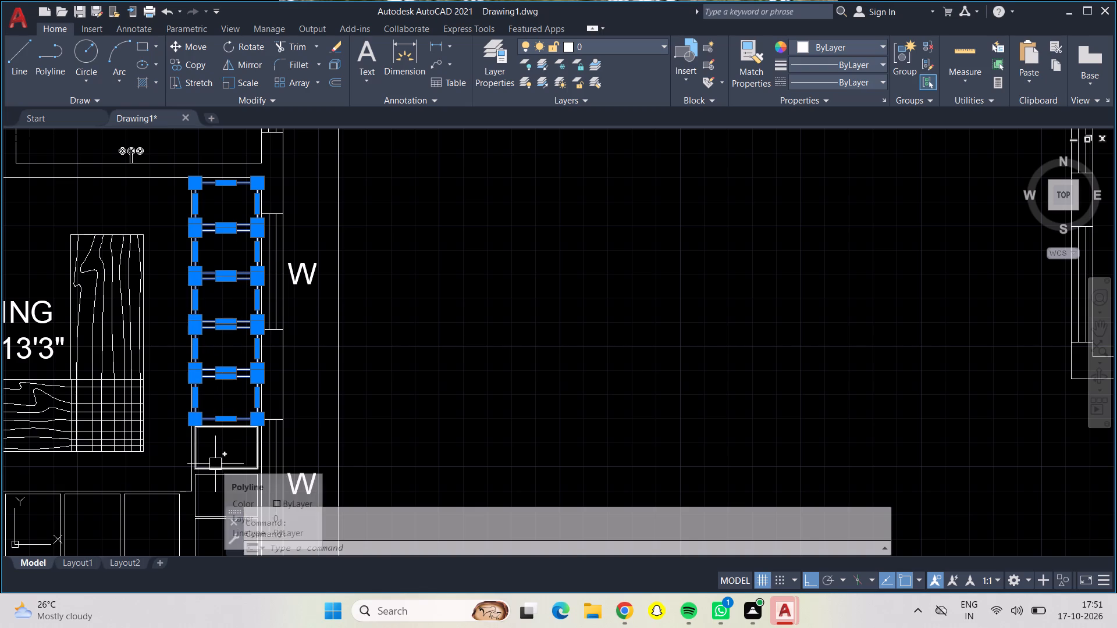
click(215, 464)
scroll(239, 430, down, 1)
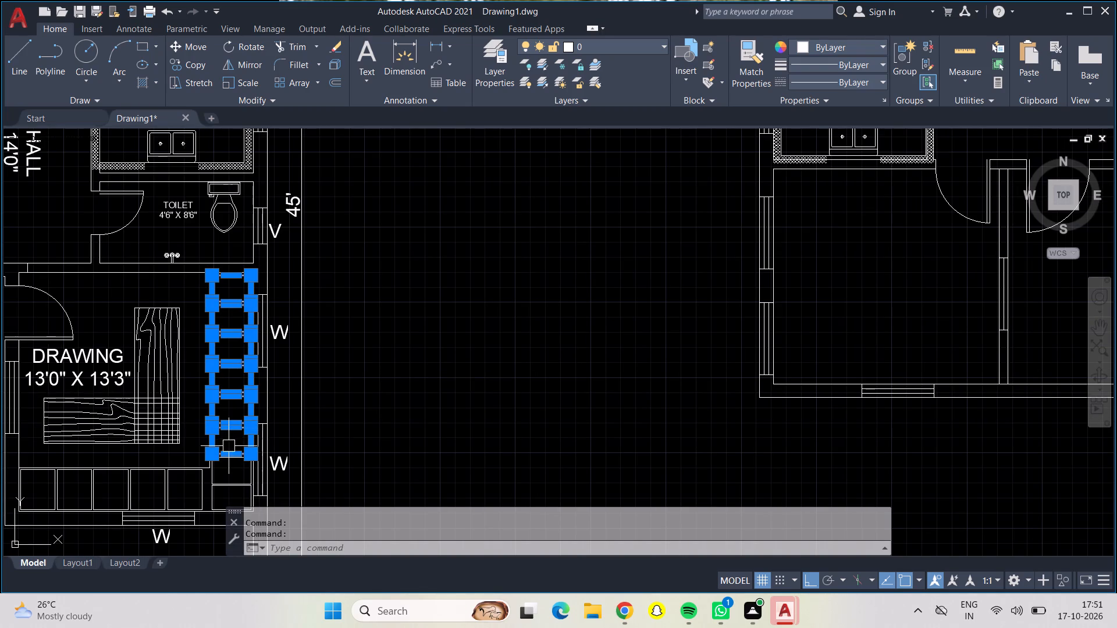
scroll(204, 467, up, 3)
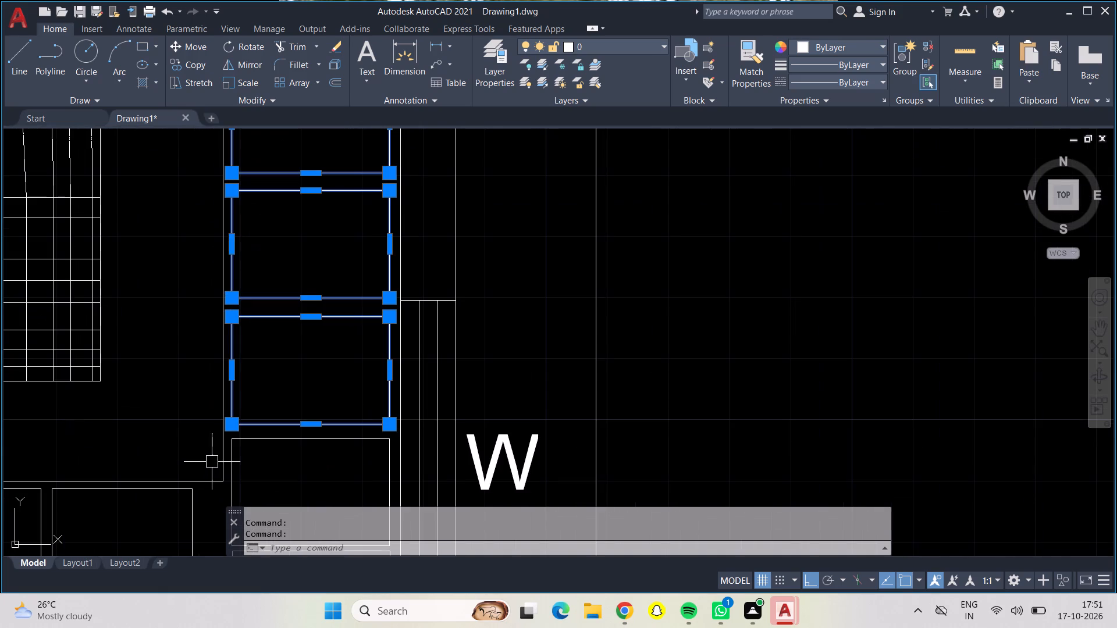
click(218, 466)
scroll(205, 451, down, 1)
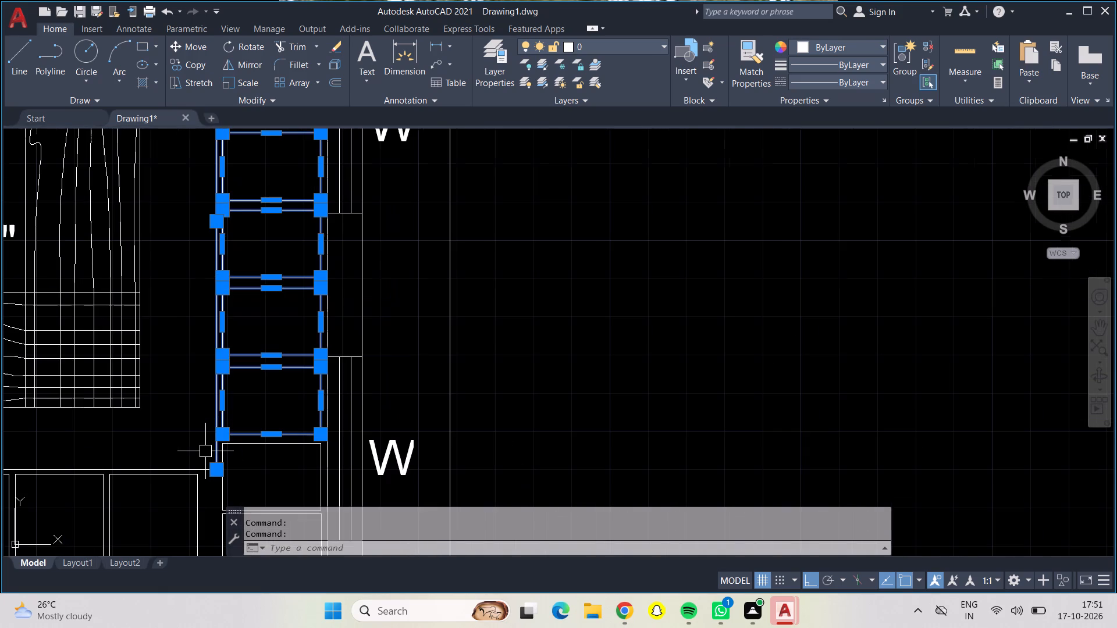
middle_drag(205, 451, 223, 357)
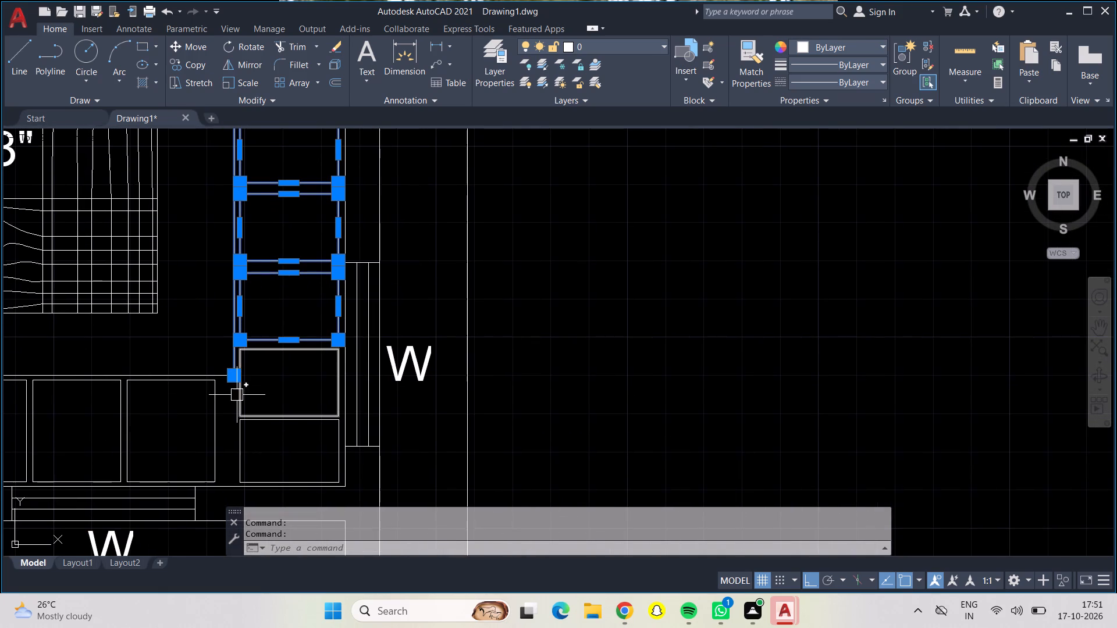
click(237, 395)
click(236, 454)
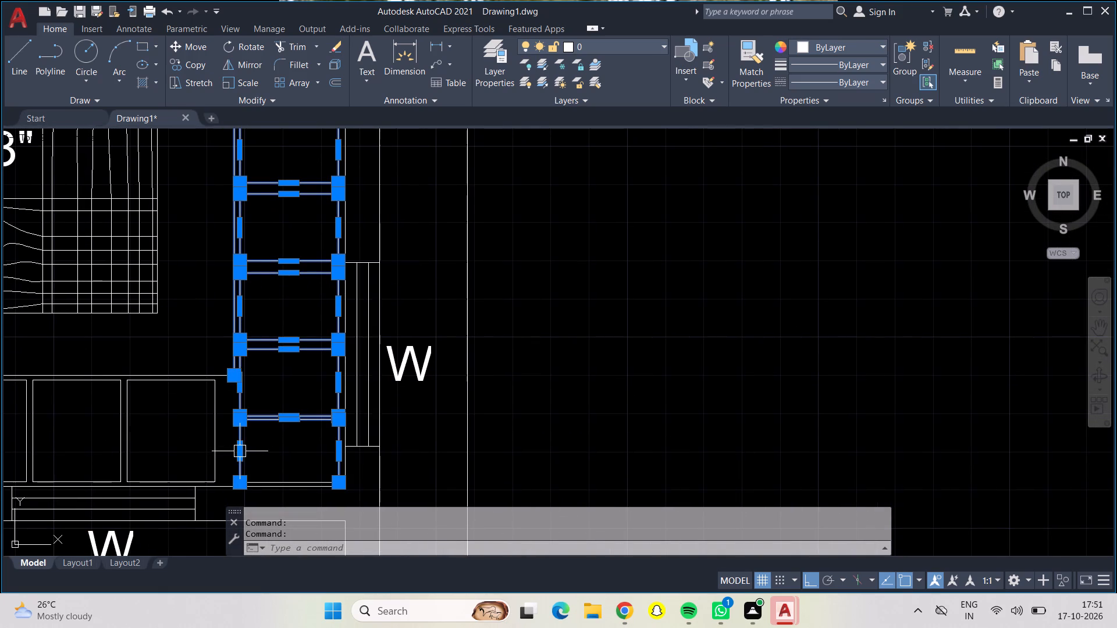
click(211, 416)
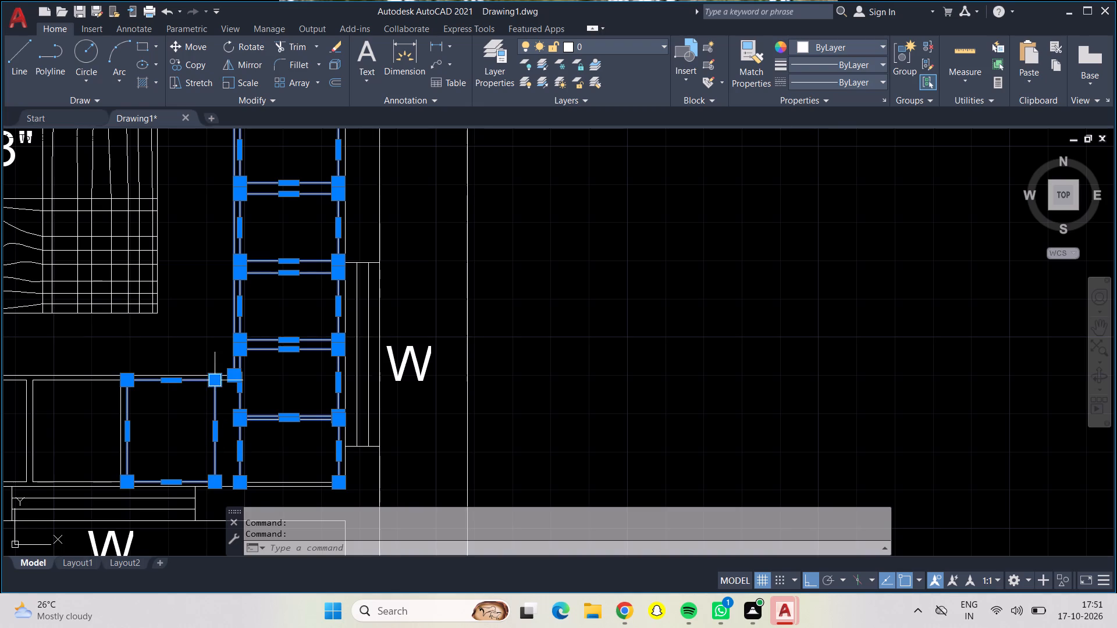
click(99, 385)
middle_drag(142, 348, 154, 349)
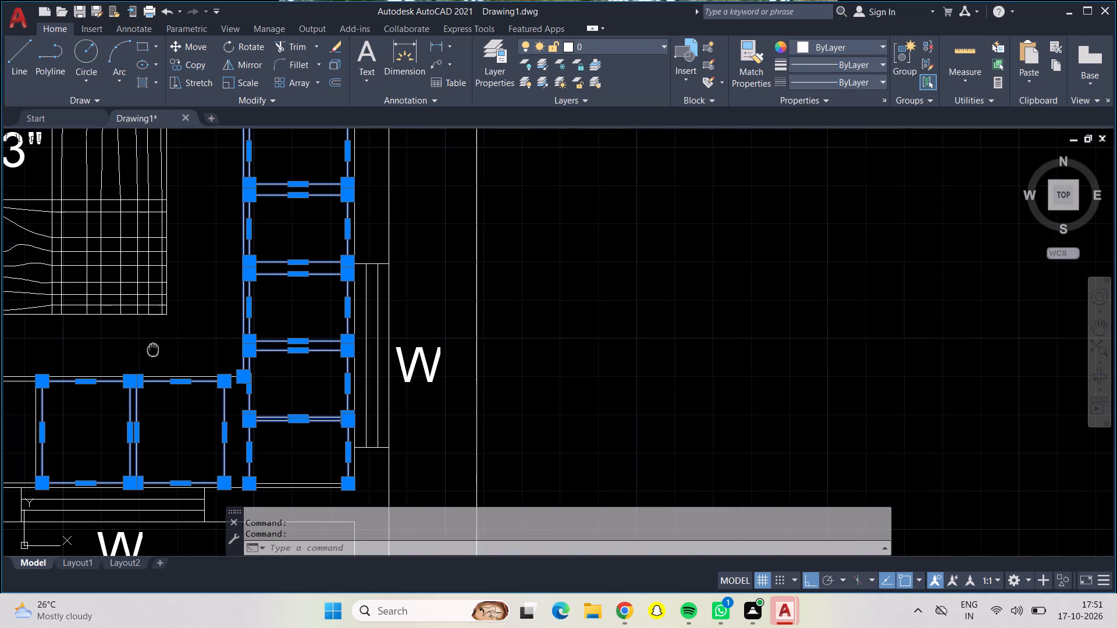
middle_drag(154, 349, 284, 343)
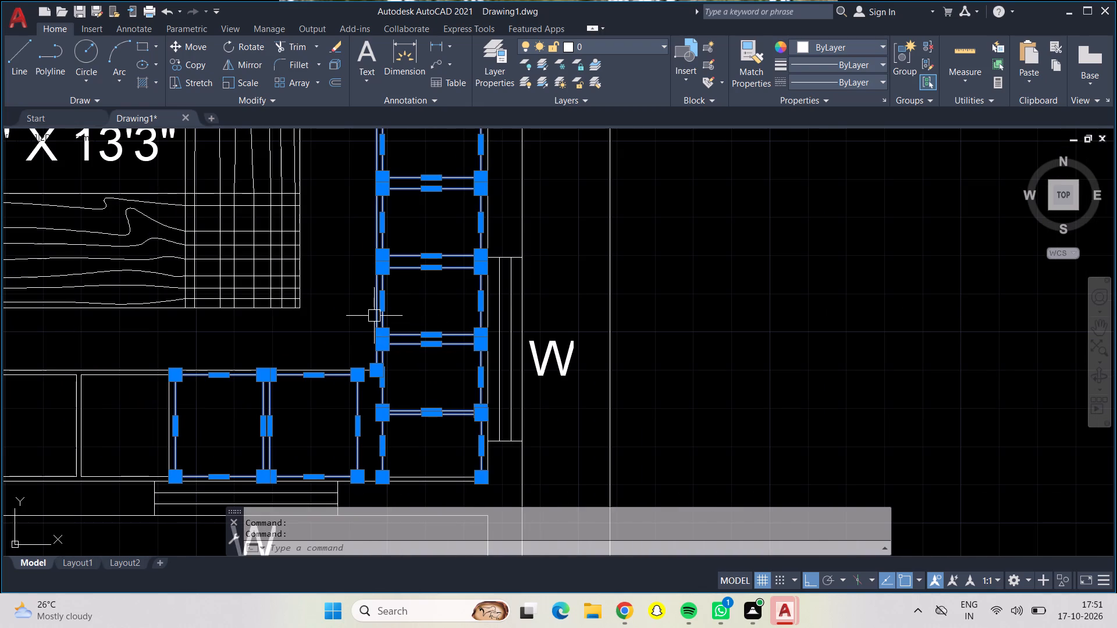
click(374, 314)
scroll(380, 294, up, 3)
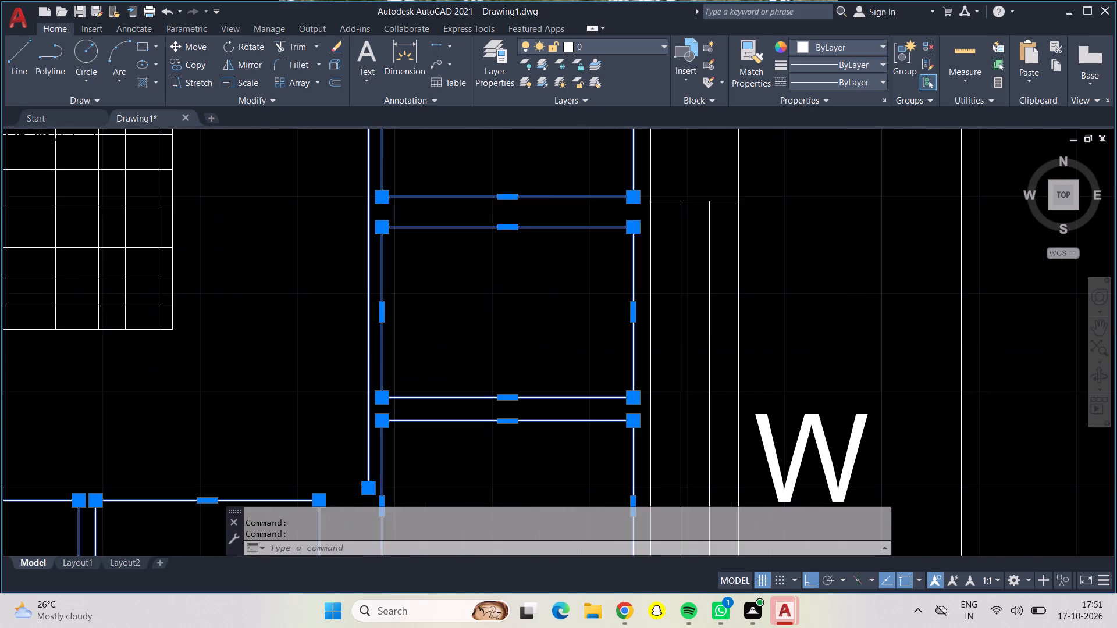
scroll(369, 283, down, 3)
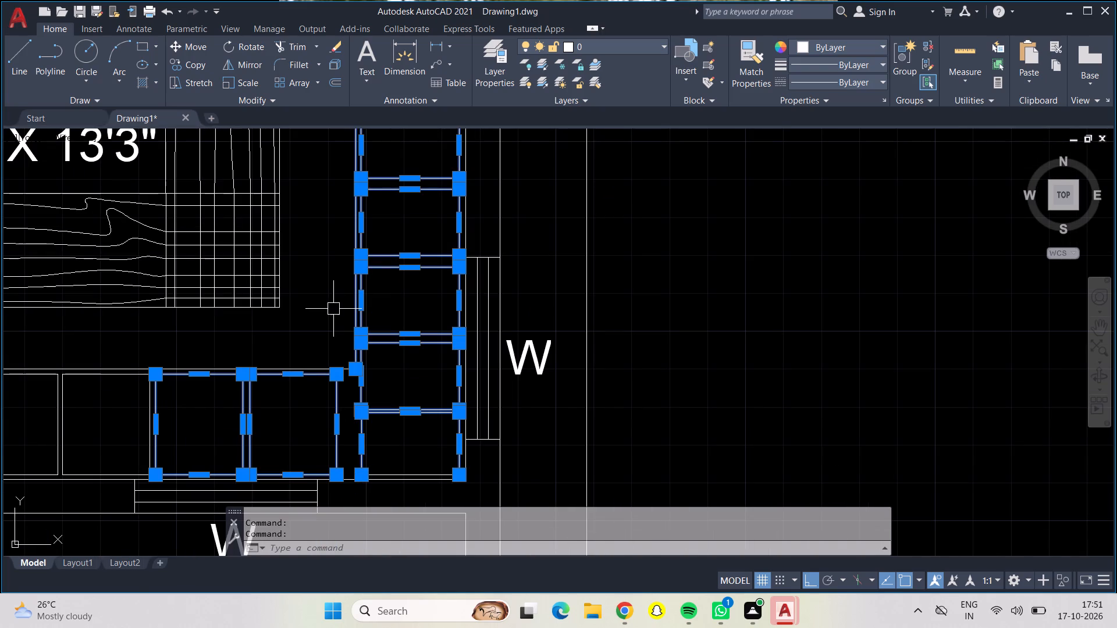
middle_drag(333, 309, 407, 253)
middle_drag(173, 366, 174, 366)
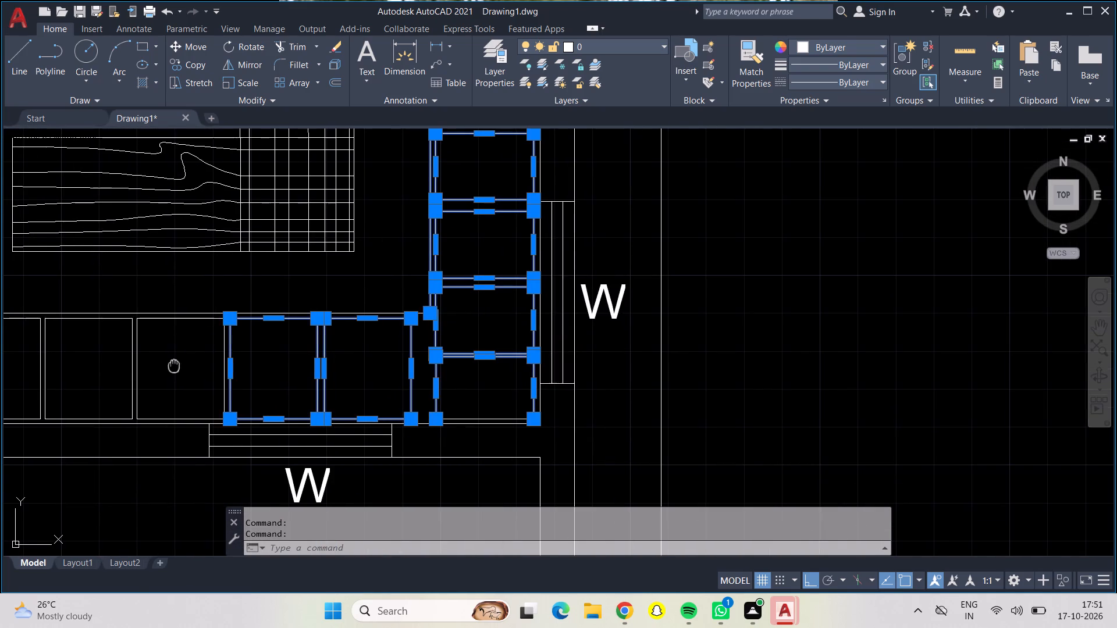
middle_drag(174, 366, 365, 348)
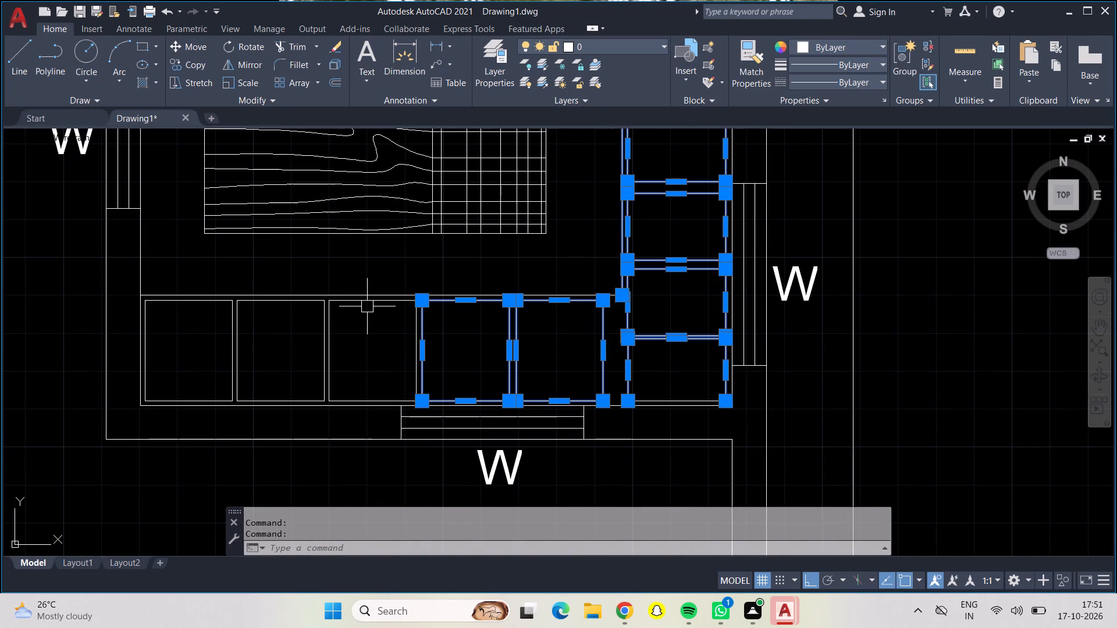
click(369, 302)
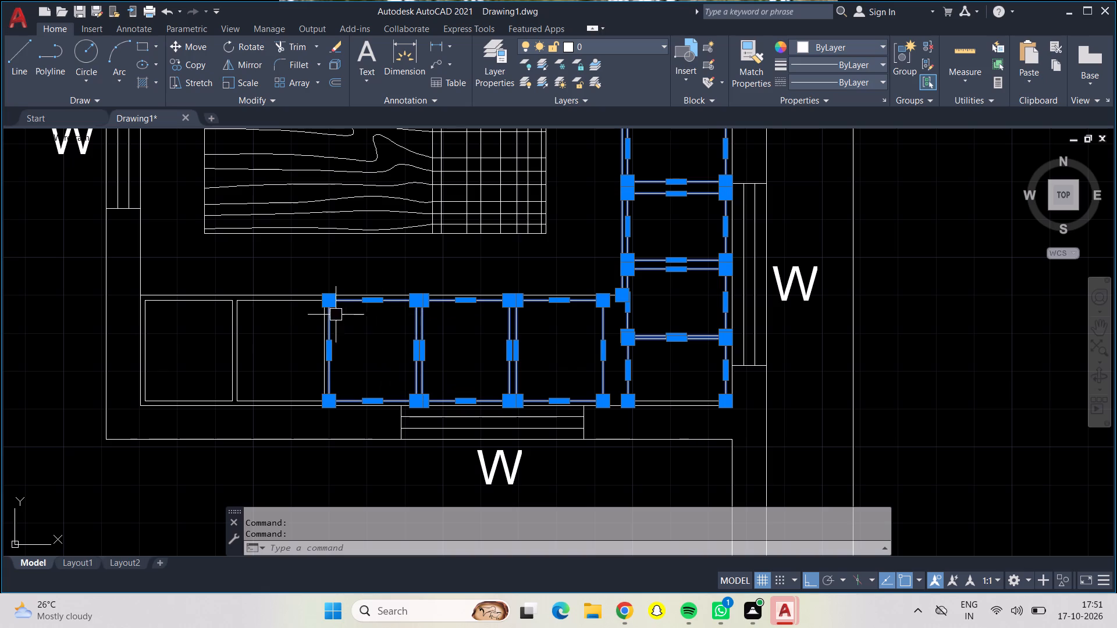
click(311, 301)
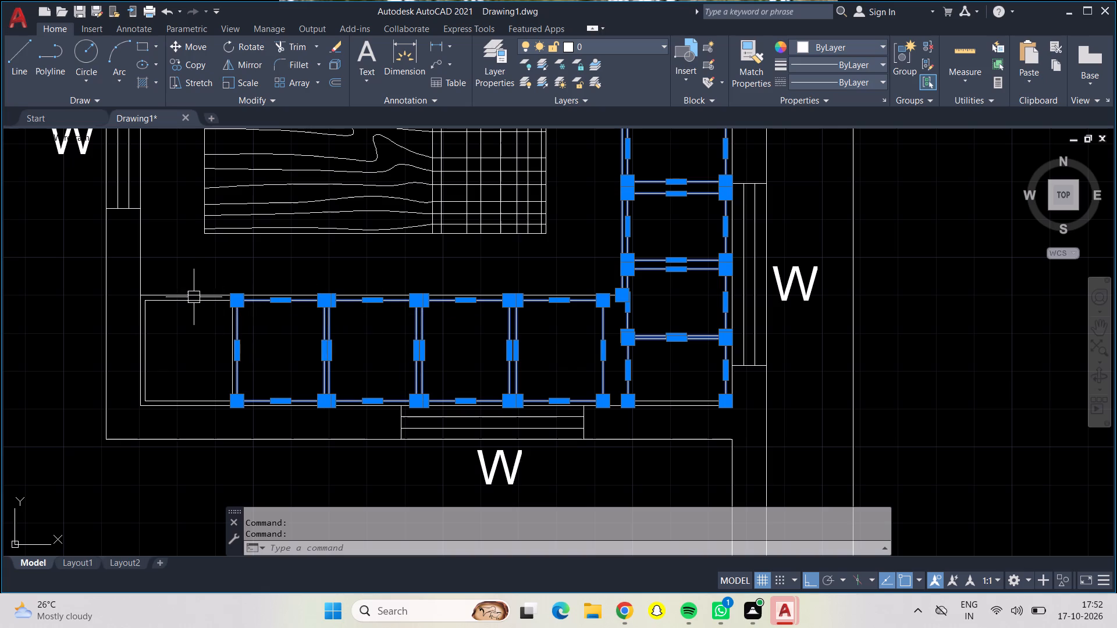
Complete the L-shaped sofa selection with its westmost seat, south front line and corner seat, and copy it straight east beyond the vehicle block.
click(194, 299)
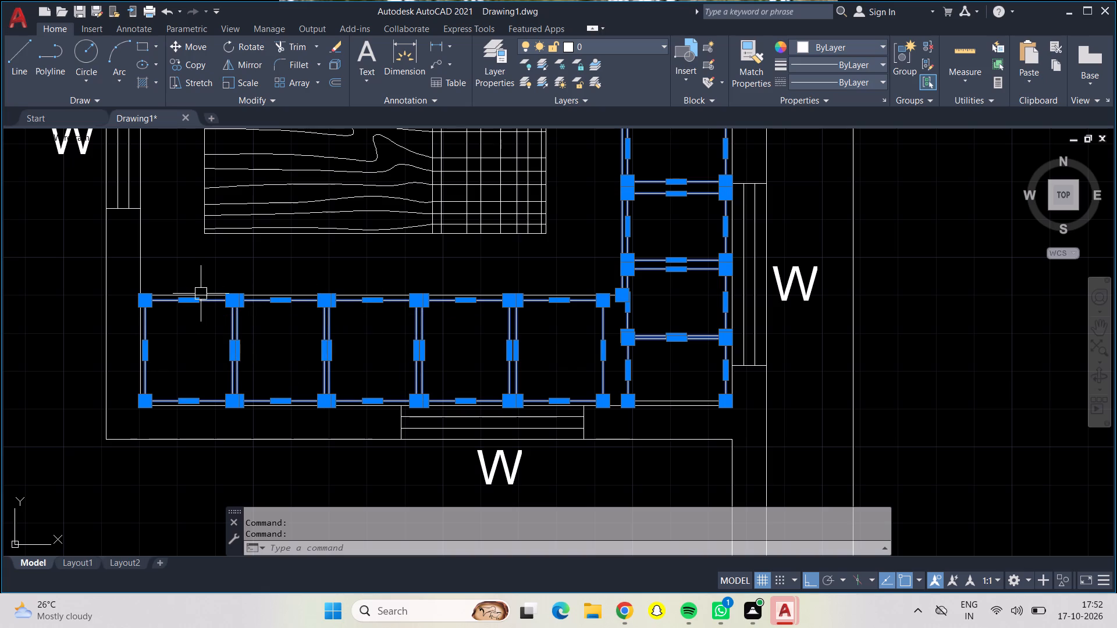
click(201, 294)
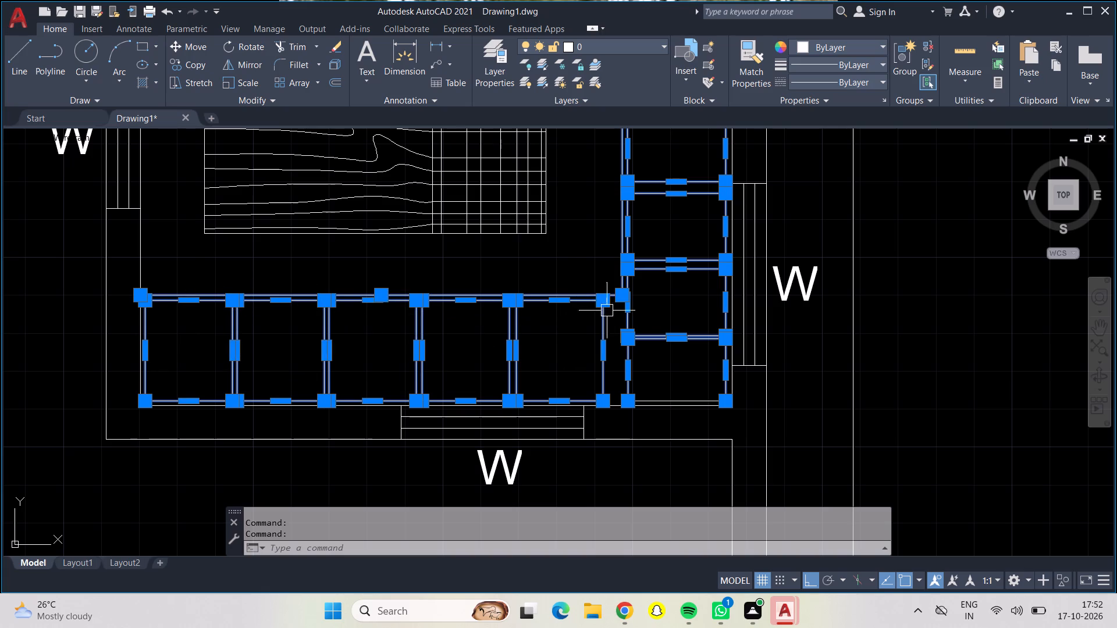
click(657, 399)
scroll(573, 403, up, 3)
scroll(574, 401, down, 1)
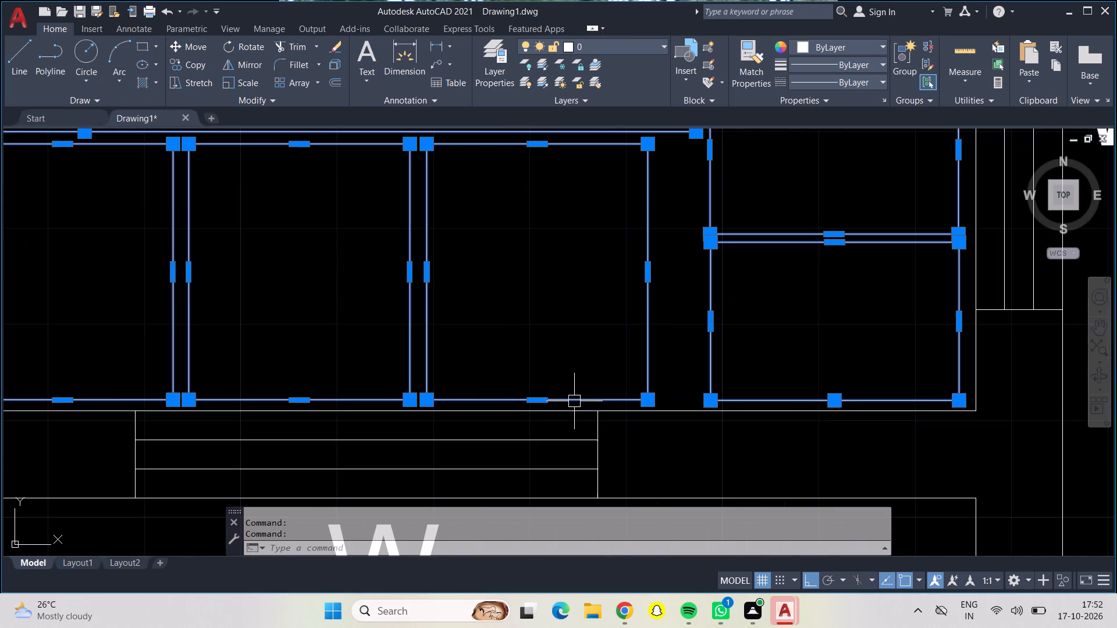
scroll(577, 401, down, 1)
scroll(585, 294, down, 1)
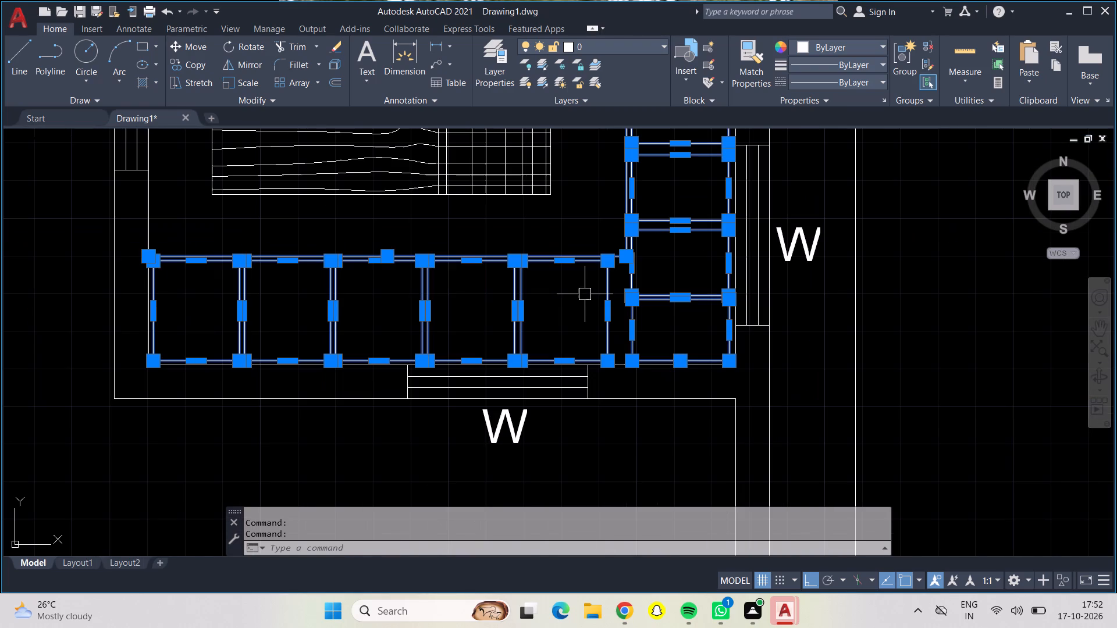
middle_drag(585, 294, 629, 348)
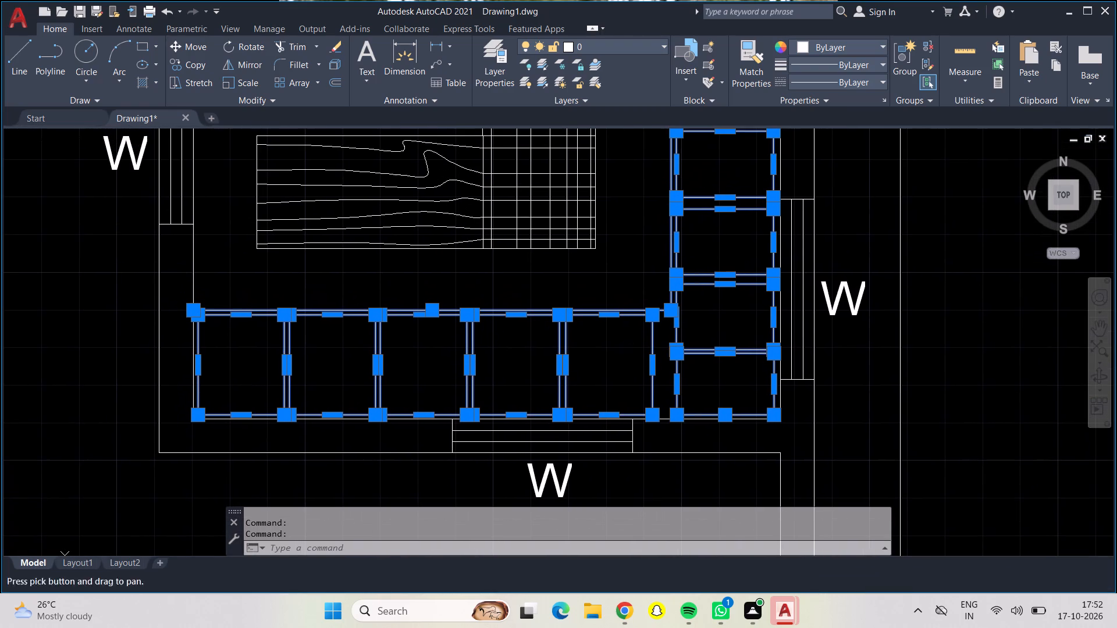
click(194, 71)
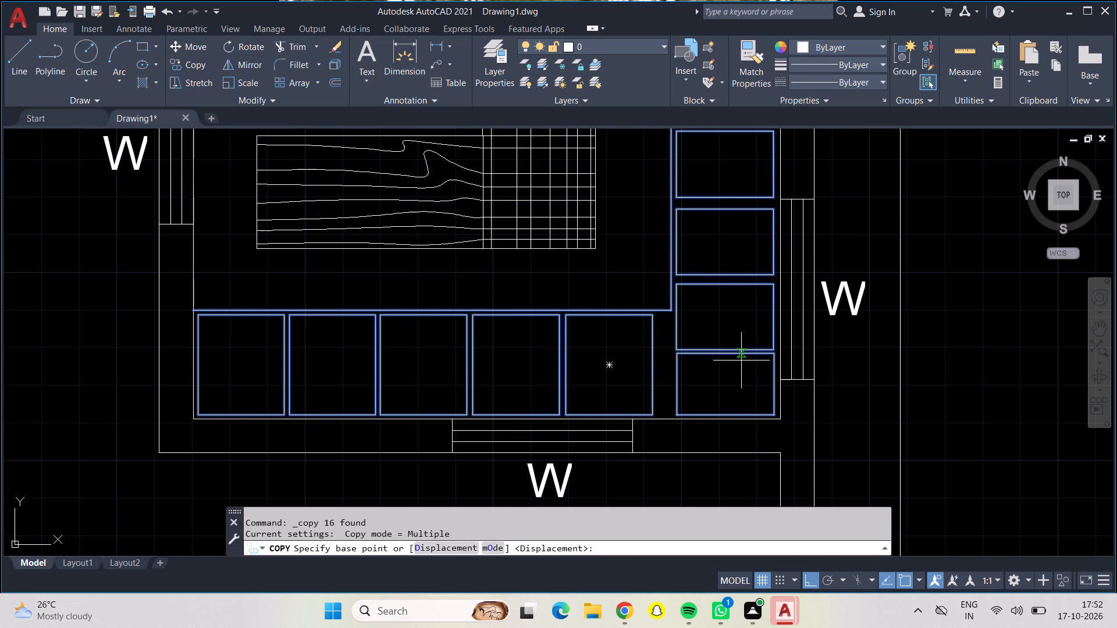
click(741, 361)
scroll(933, 349, down, 2)
middle_drag(965, 363, 453, 344)
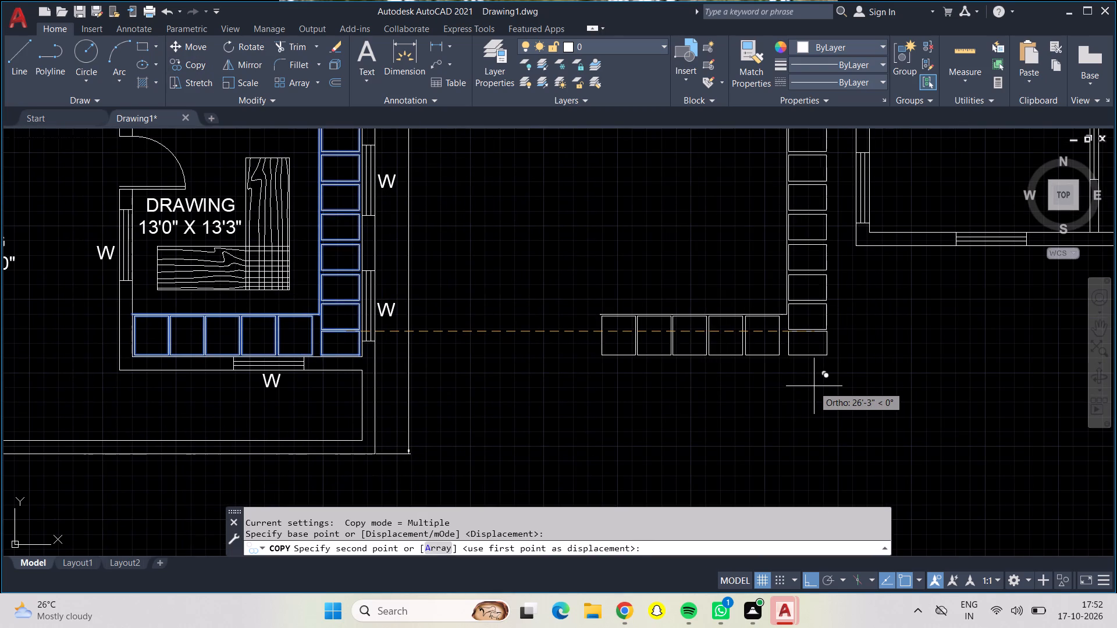
middle_drag(805, 386, 635, 372)
scroll(644, 373, down, 1)
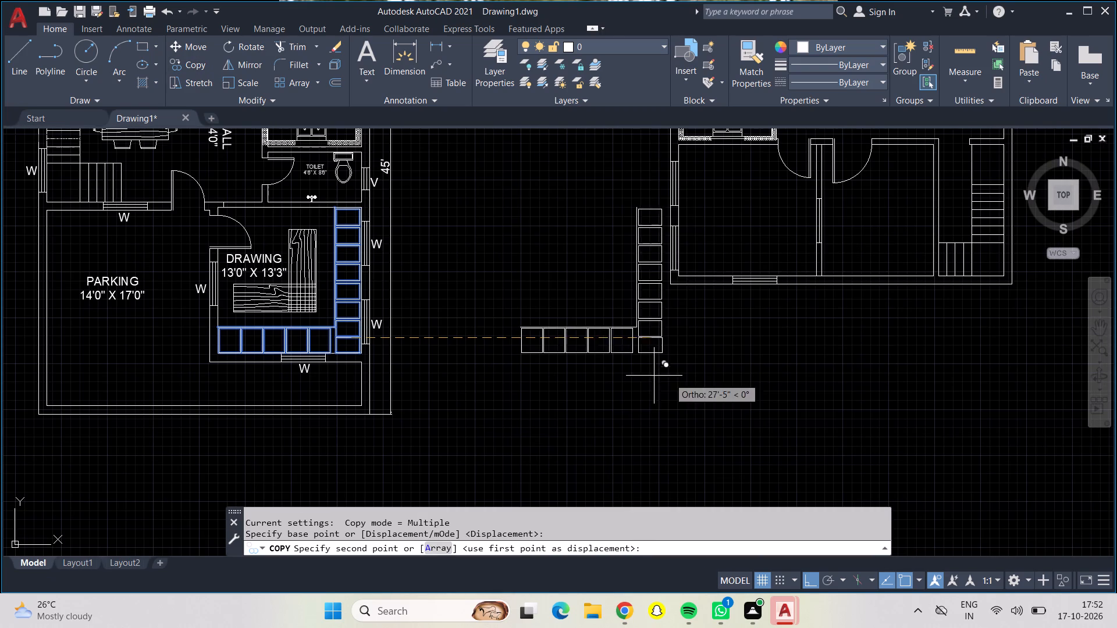
middle_drag(801, 384, 567, 371)
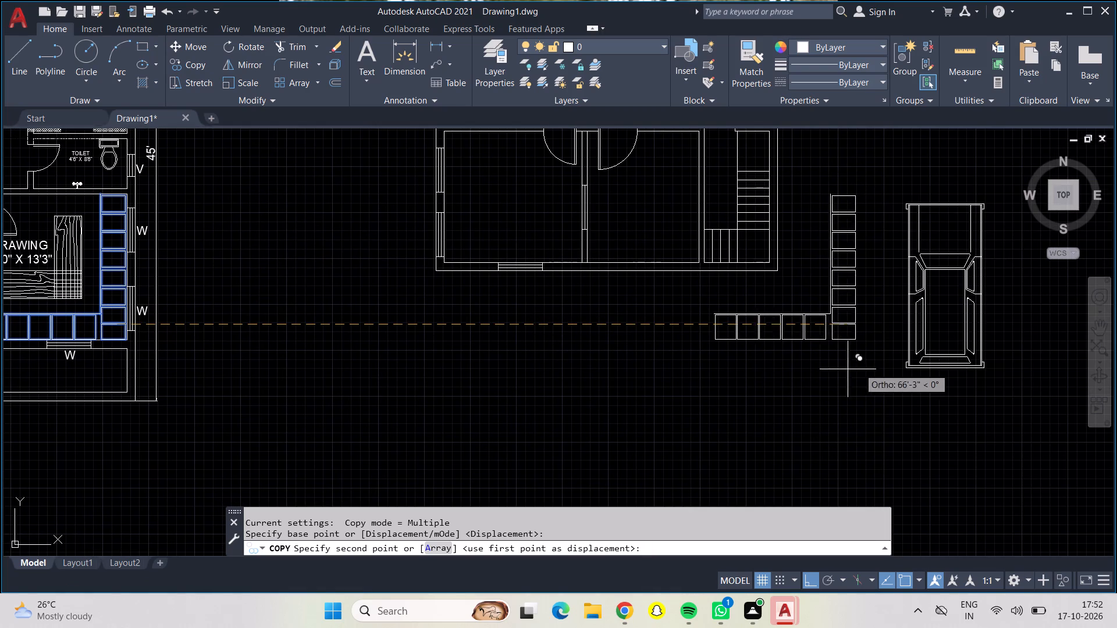
middle_drag(986, 362, 558, 349)
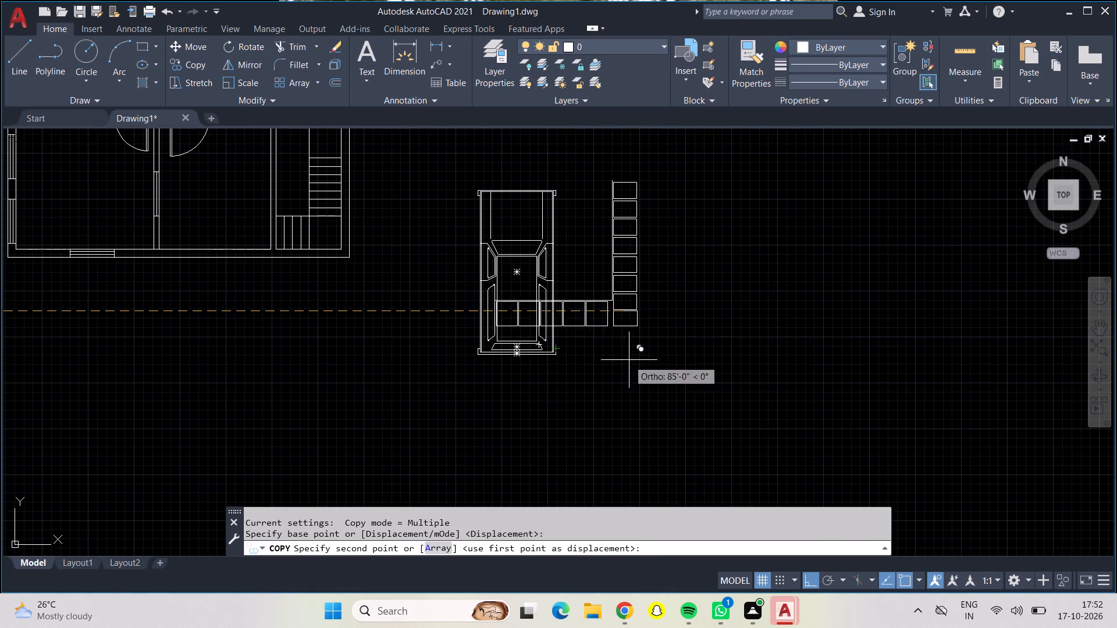
click(804, 342)
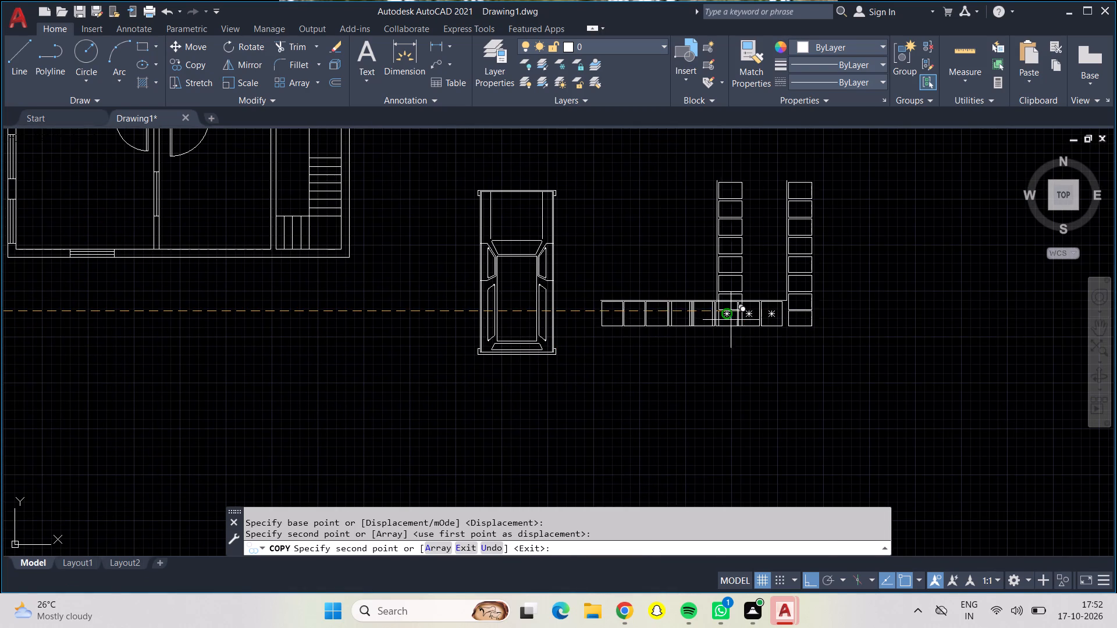
key(Return)
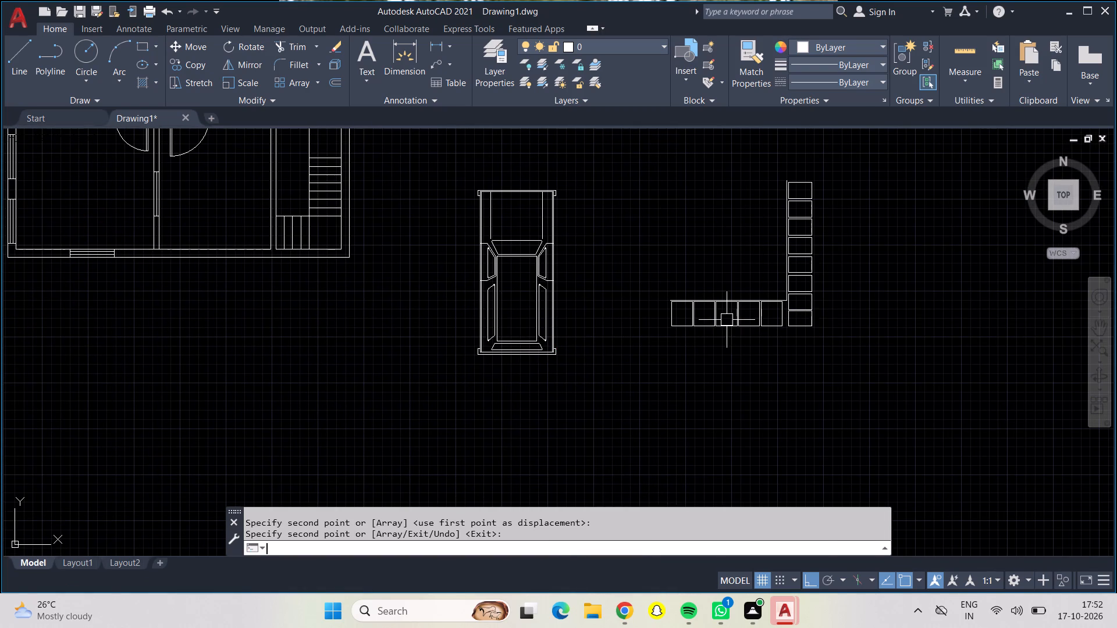
Rotate the copied L-shaped sofa 90° clockwise about its outer corner so its long run extends east and its short run north.
click(718, 156)
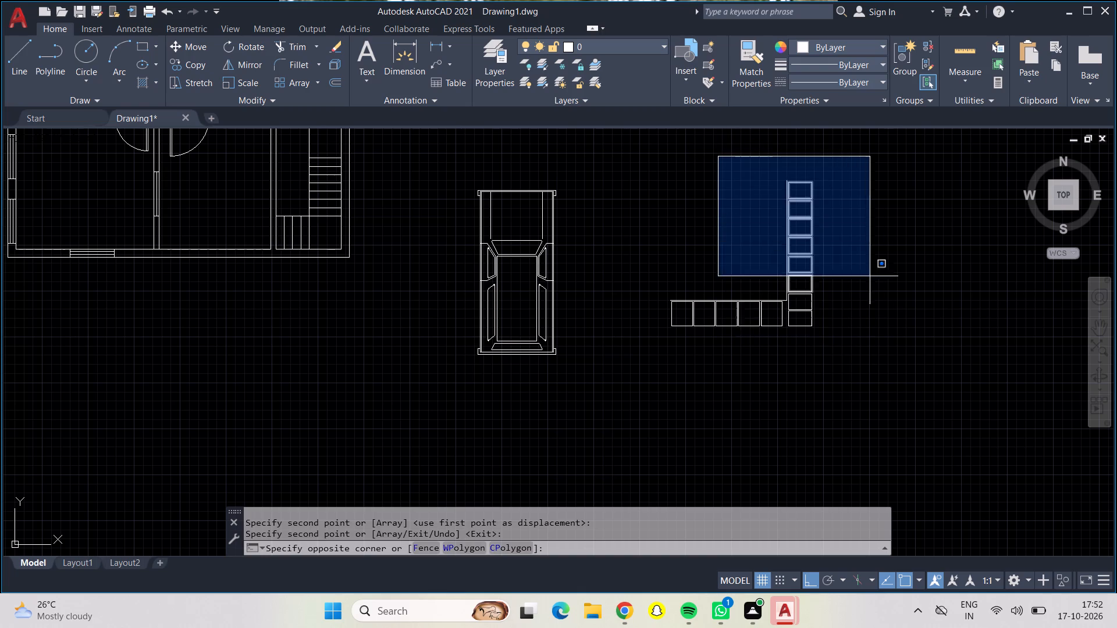
click(681, 157)
click(642, 154)
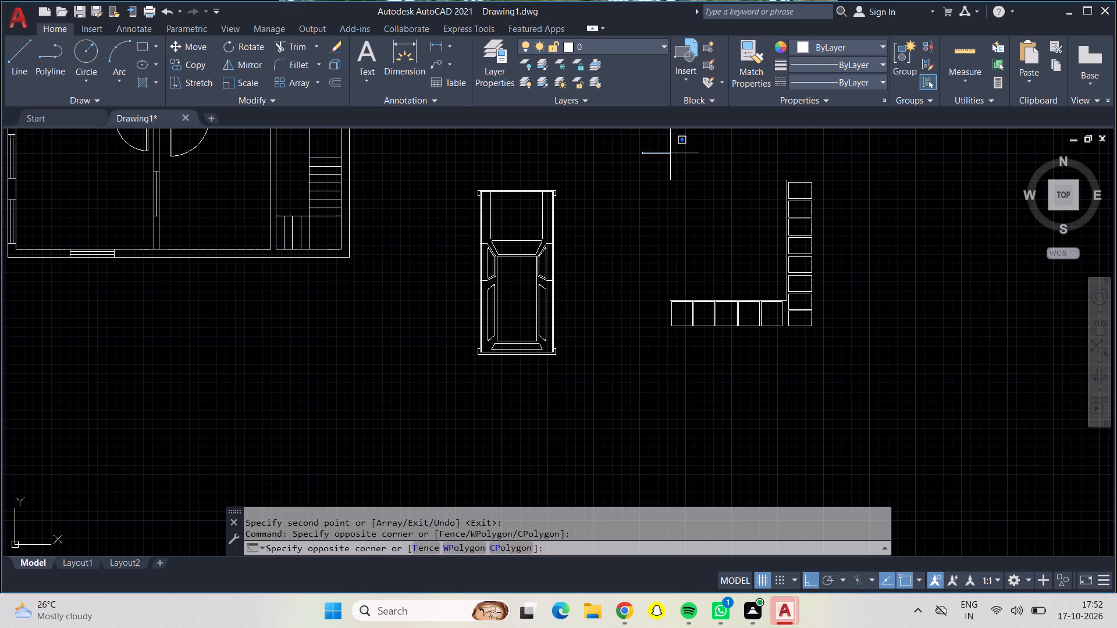
click(877, 405)
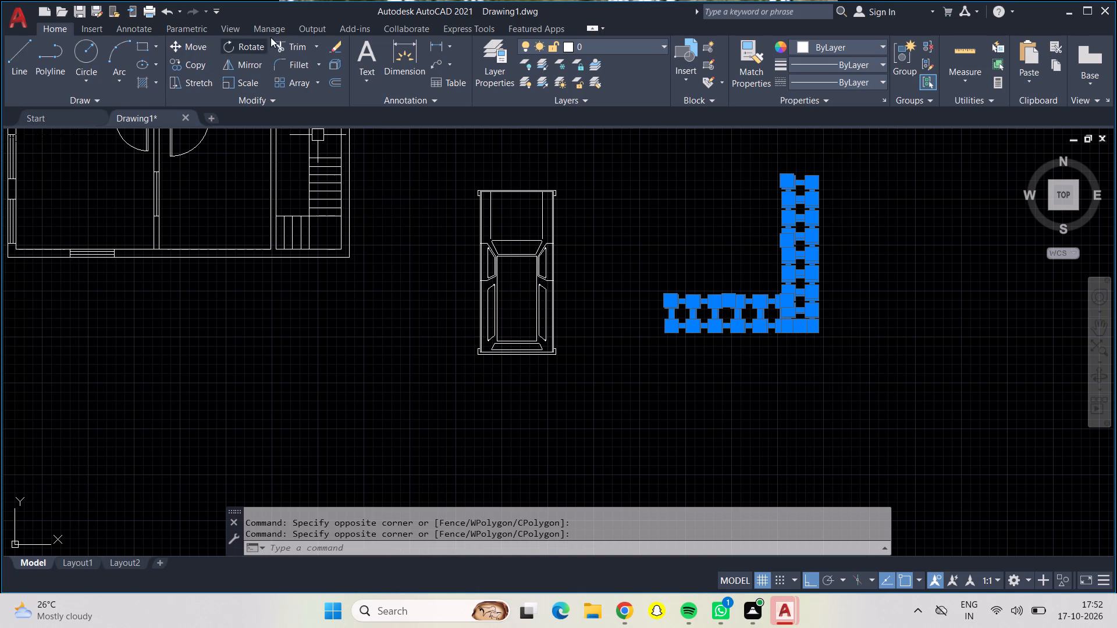
click(262, 42)
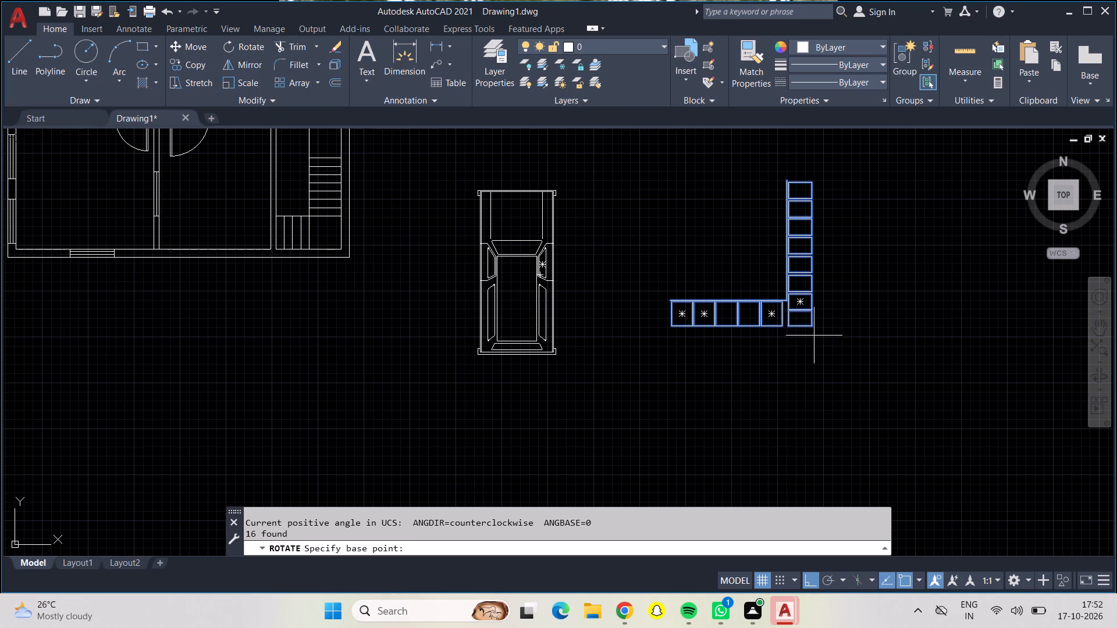
click(814, 327)
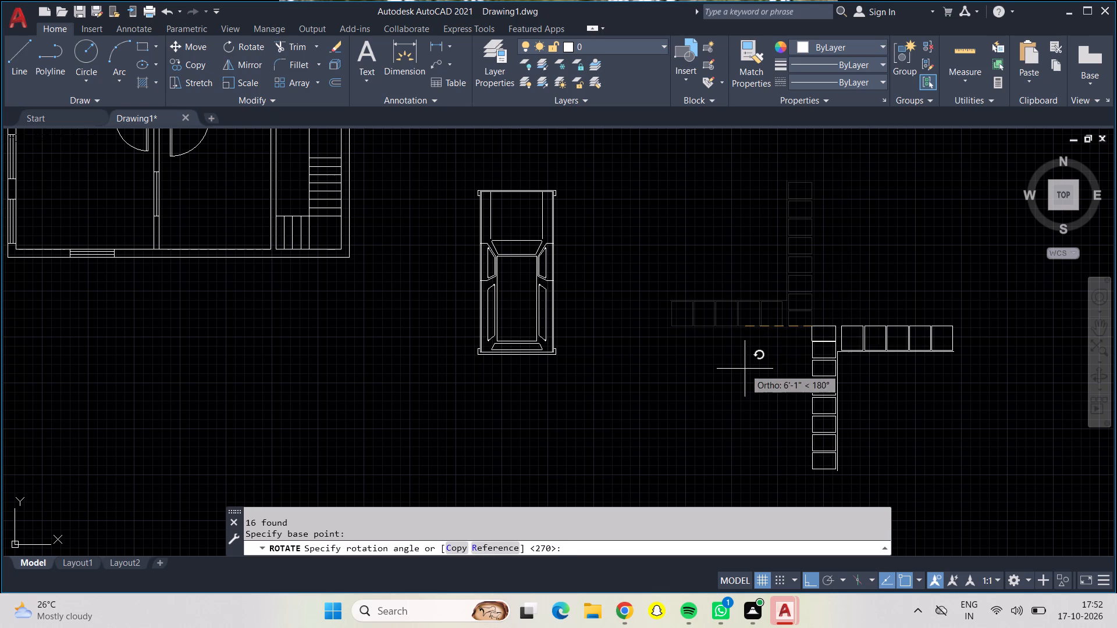
click(771, 387)
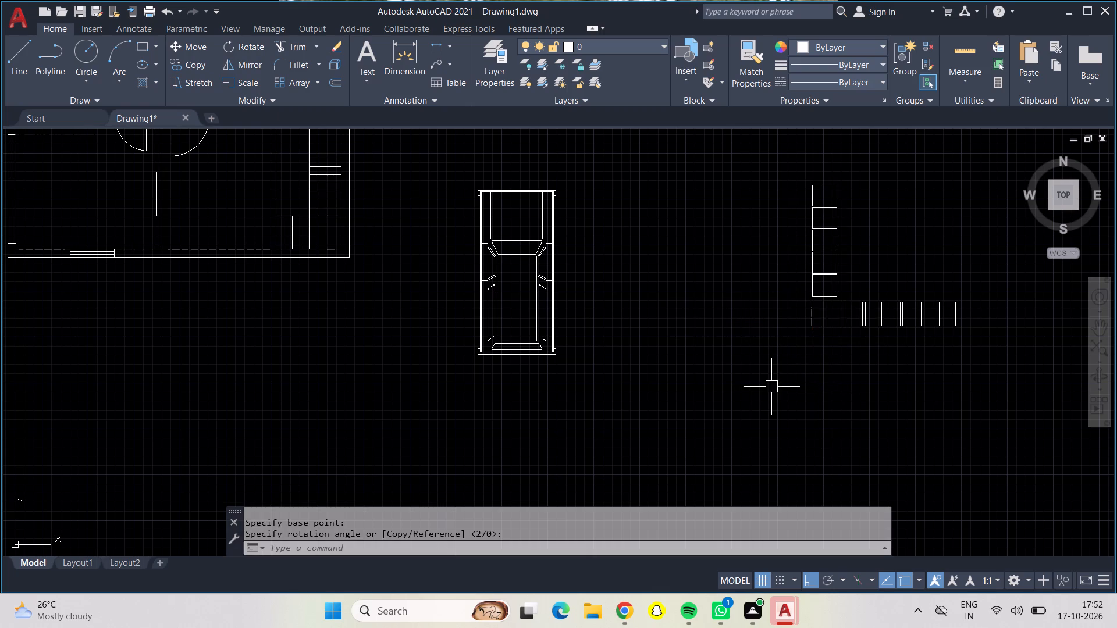
Move the rotated sofa with Ortho off so its outer corner sits on the inner southwest corner of the new plan's room south of the kitchen.
click(796, 144)
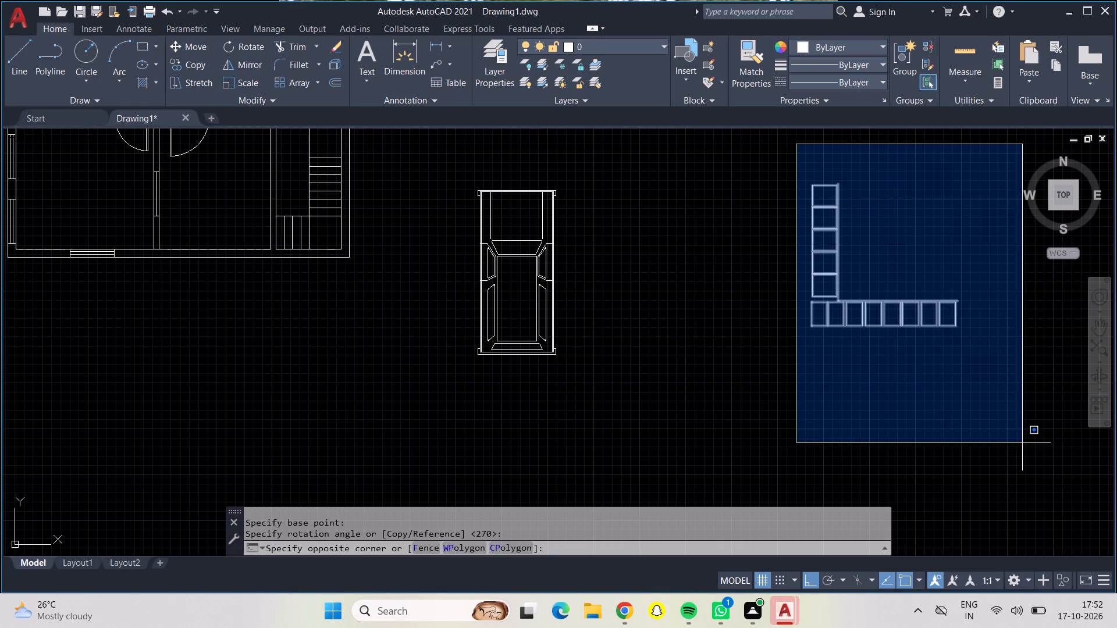
click(1022, 443)
click(187, 42)
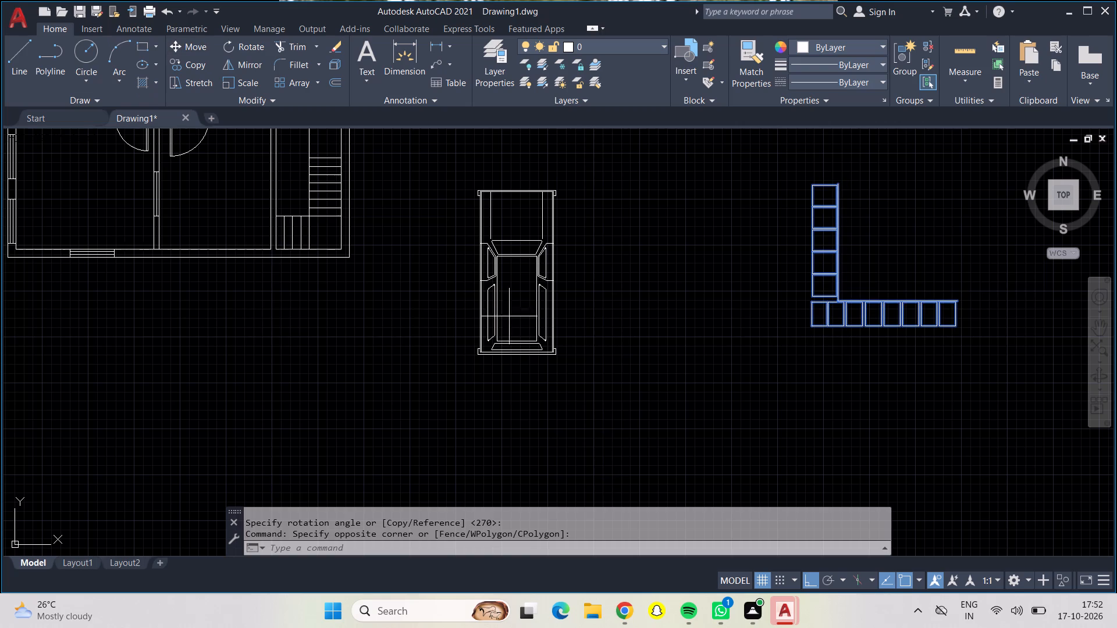
click(812, 323)
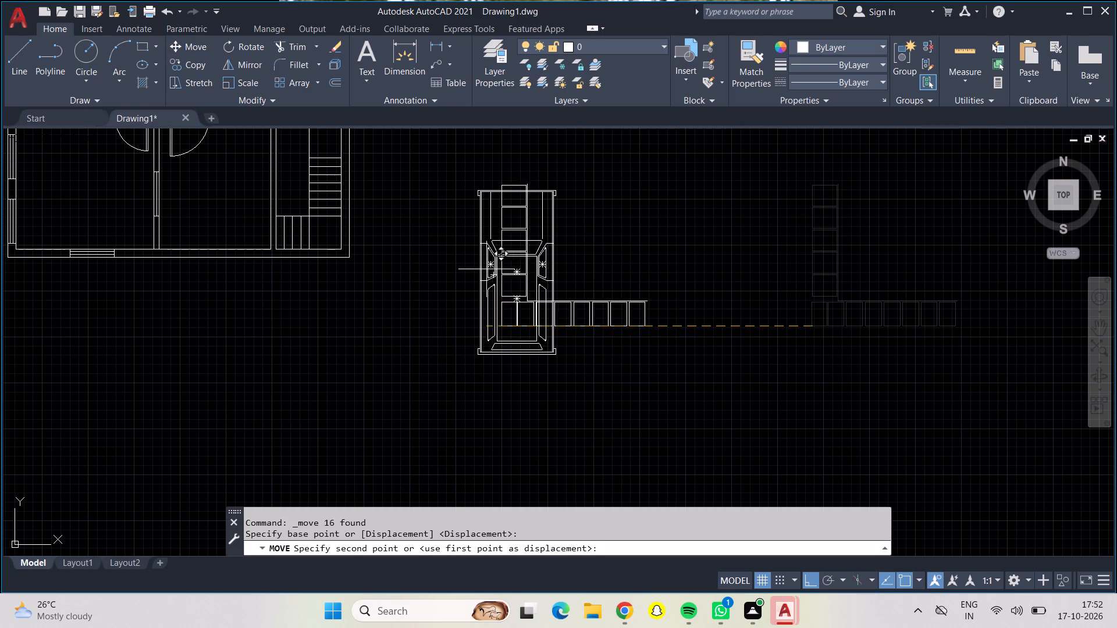
middle_drag(338, 270, 529, 351)
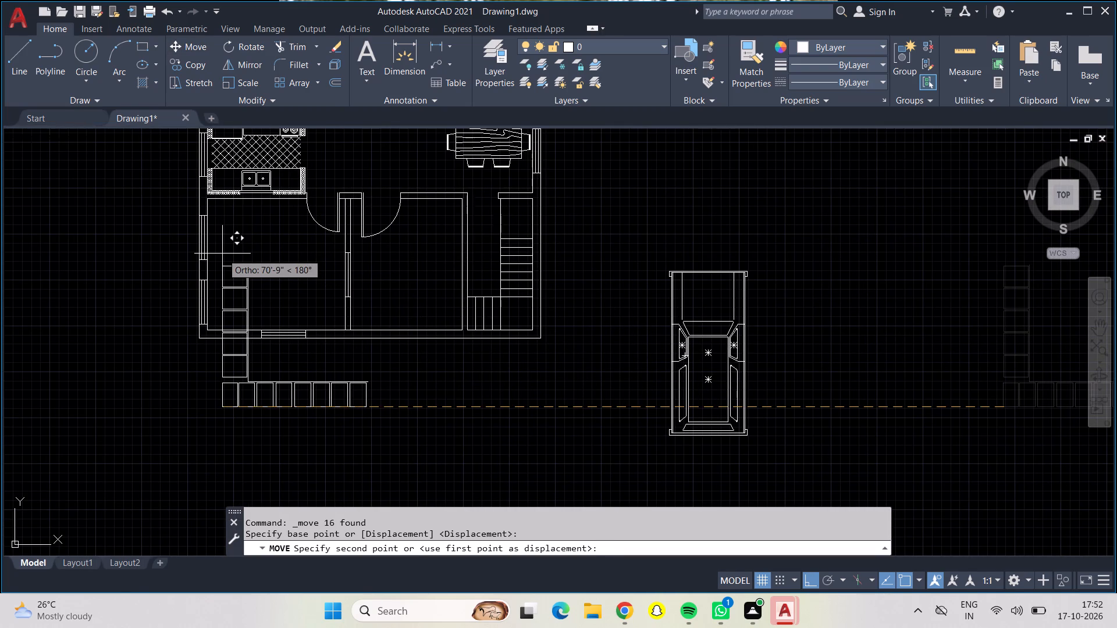
key(F8)
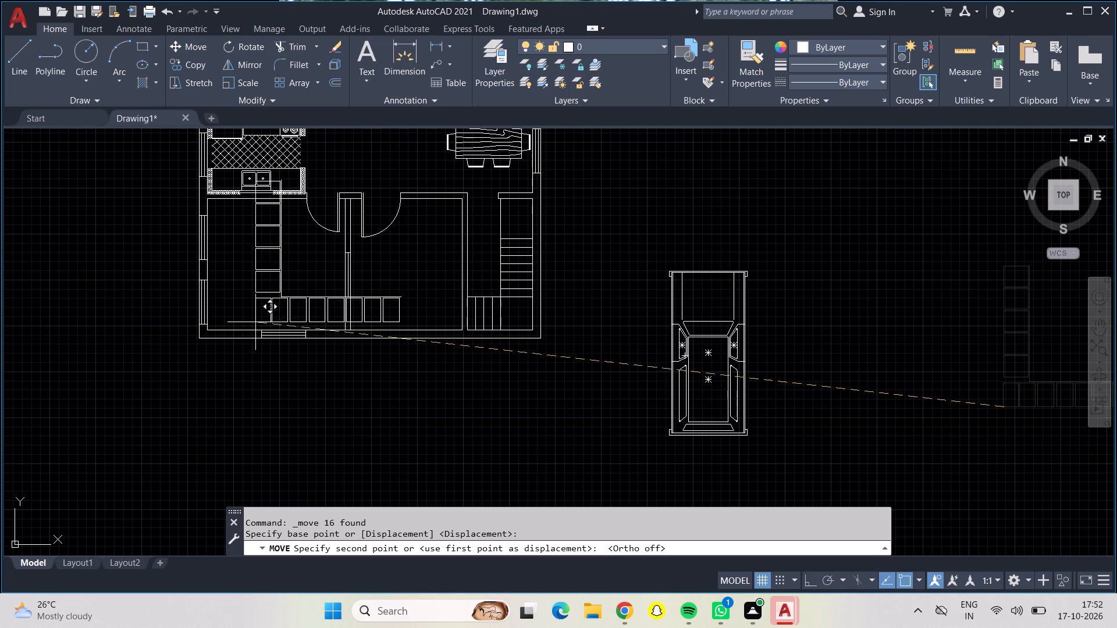
scroll(214, 349, up, 2)
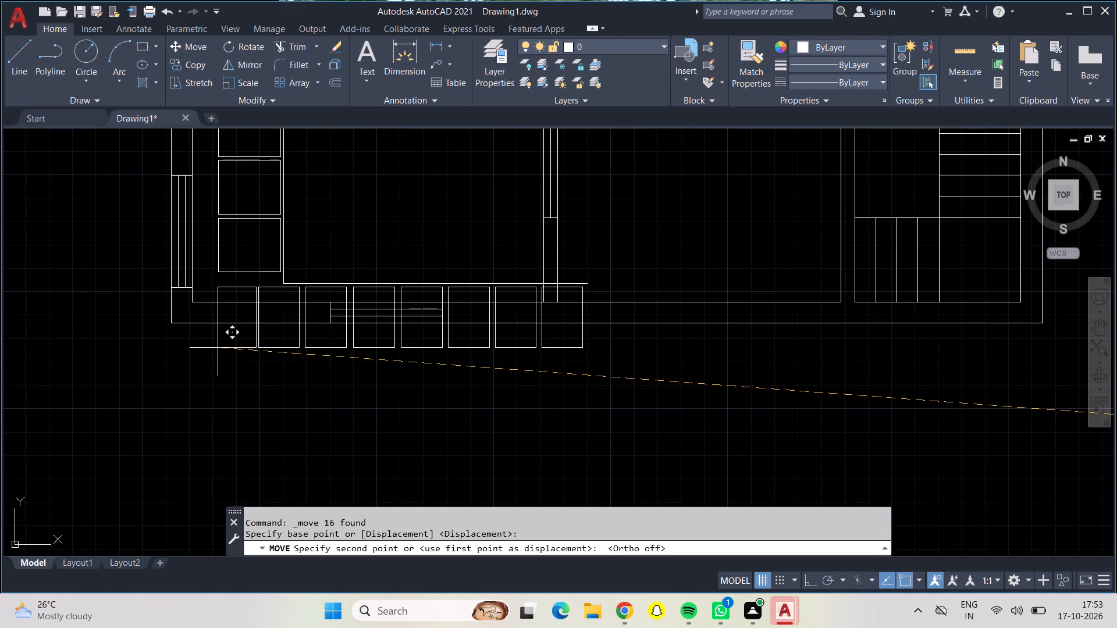
middle_drag(218, 348, 245, 562)
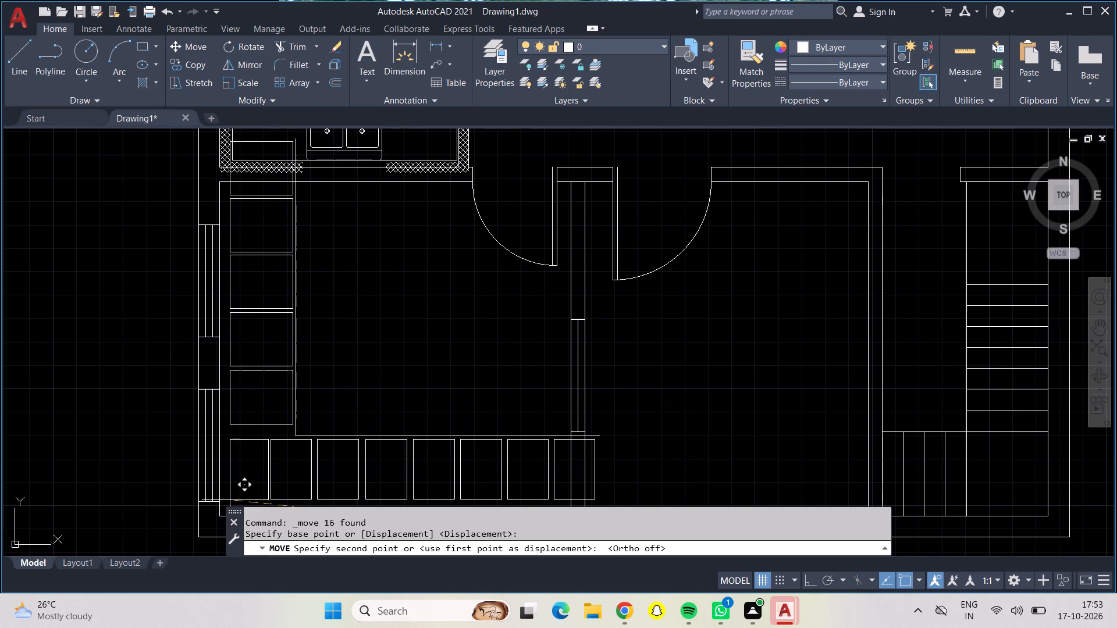
scroll(233, 484, down, 1)
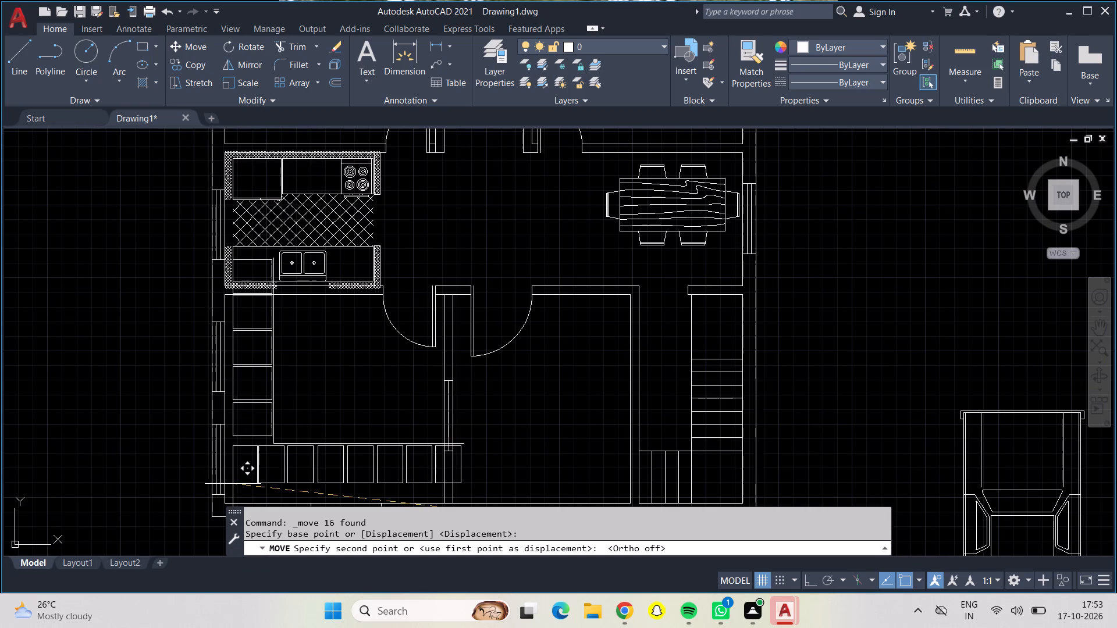
middle_drag(246, 487, 255, 427)
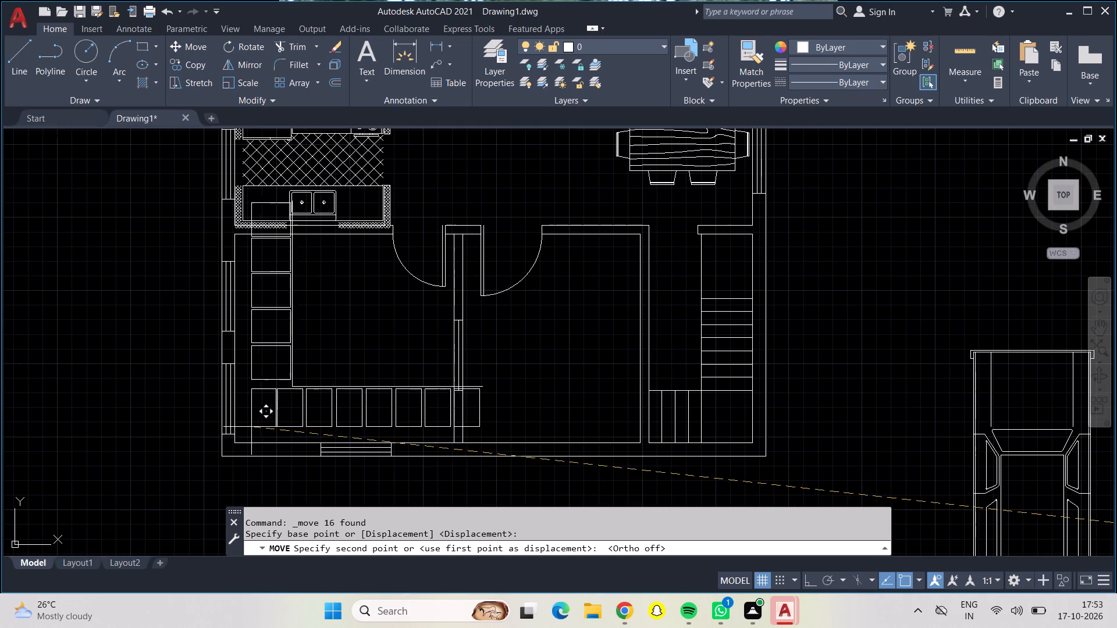
scroll(238, 438, up, 3)
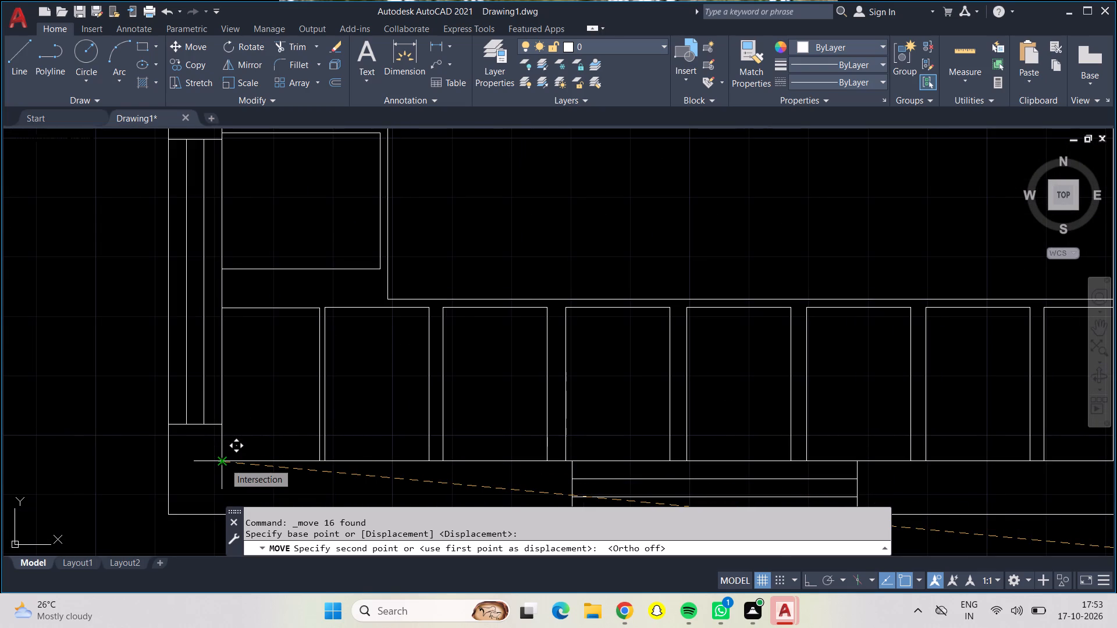
click(225, 463)
Trim the north end of the sofa's west run where it projects past the kitchen counter line beside the sink.
scroll(251, 448, up, 1)
scroll(251, 448, down, 1)
scroll(377, 288, down, 2)
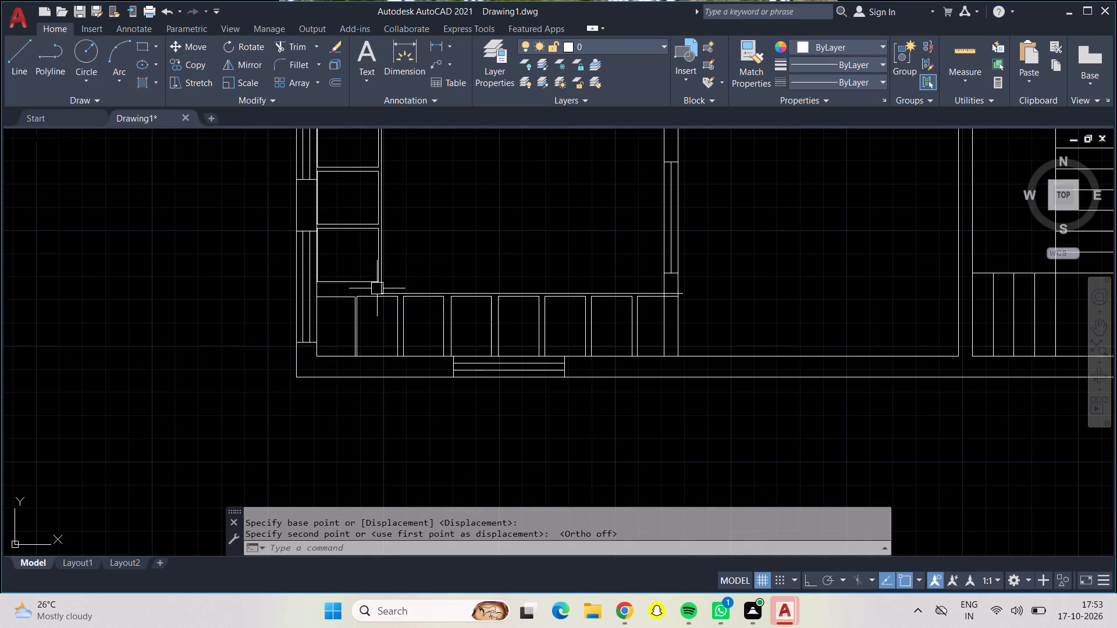
middle_drag(461, 239, 484, 388)
middle_drag(425, 262, 461, 372)
click(289, 45)
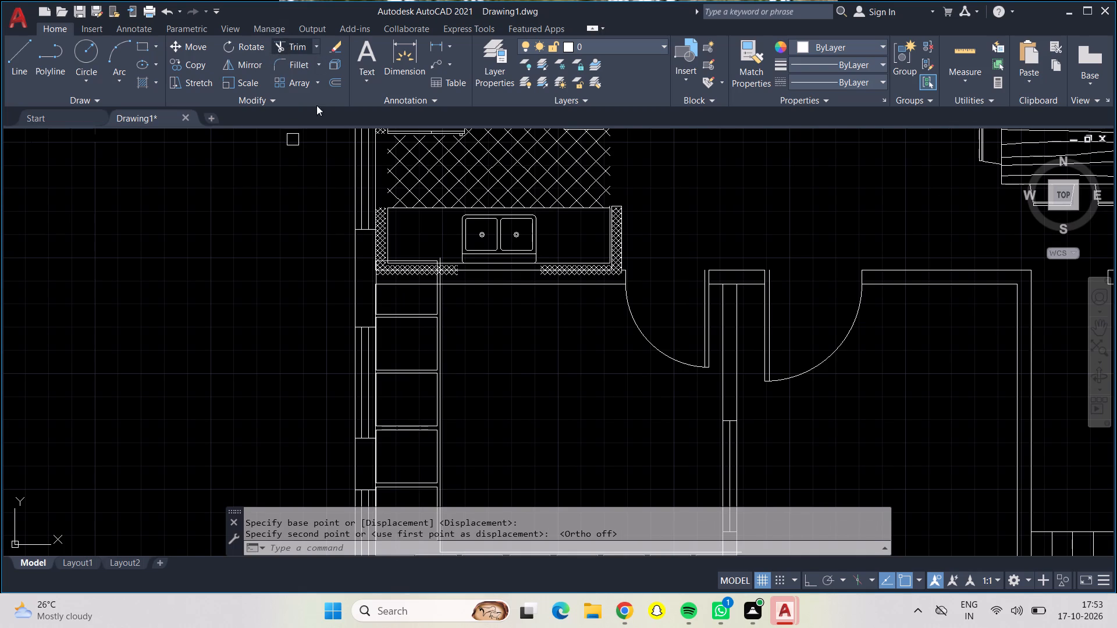
scroll(426, 244, up, 4)
middle_drag(433, 289, 447, 248)
click(407, 306)
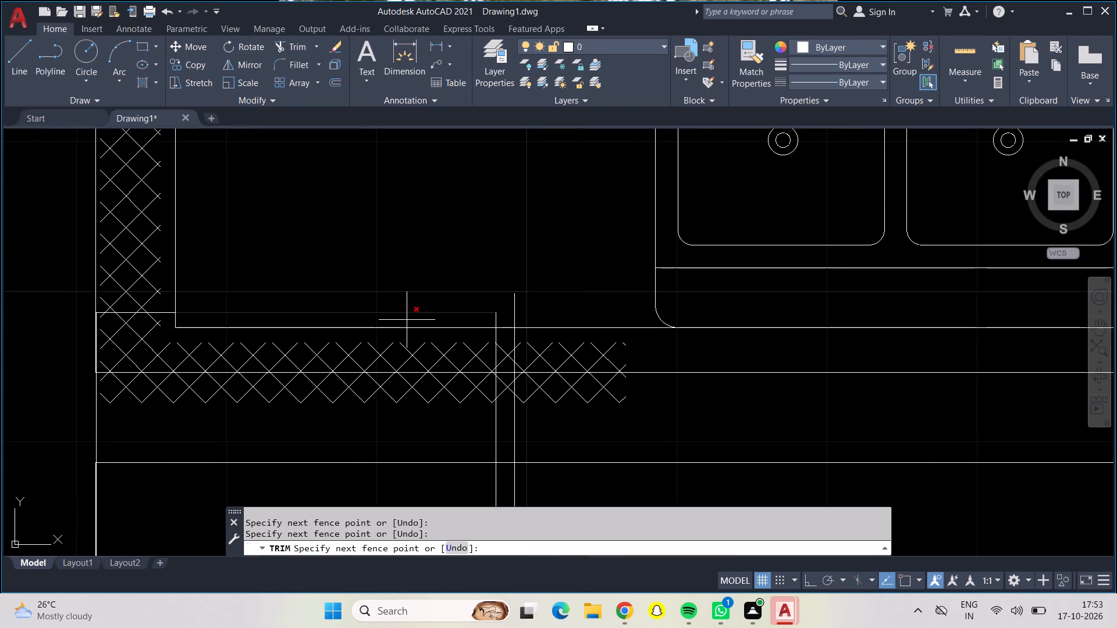
click(407, 319)
click(496, 314)
click(517, 308)
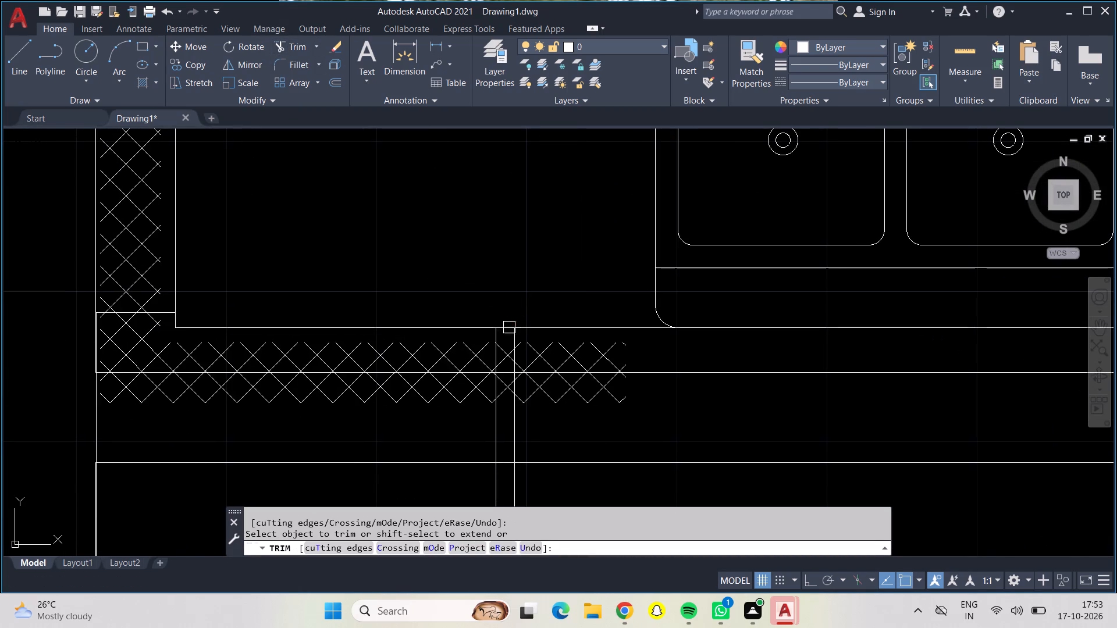
Trim the sofa's north seat edge and front line between the hatched kitchen wall and the room's north wall line.
scroll(439, 416, down, 1)
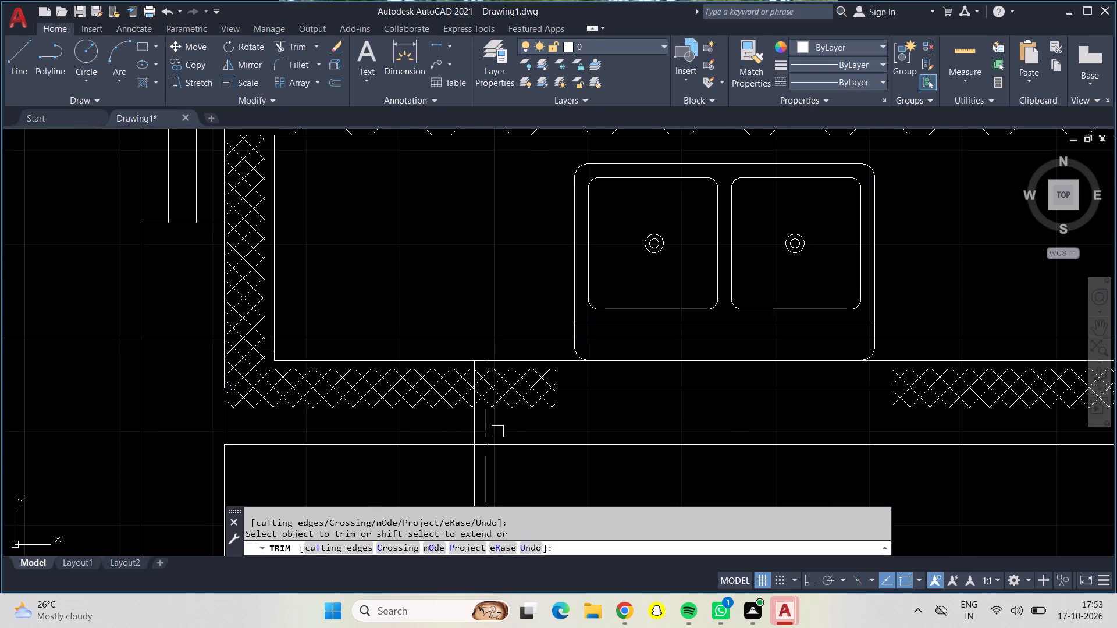
scroll(510, 431, down, 2)
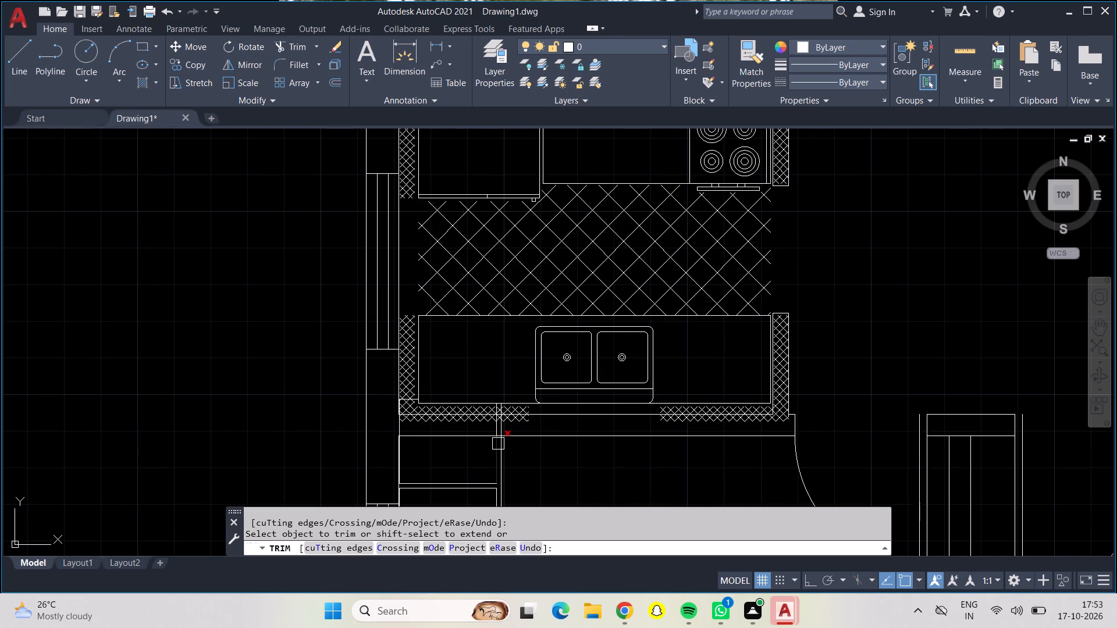
scroll(511, 403, up, 3)
drag(426, 422, 463, 416)
click(463, 416)
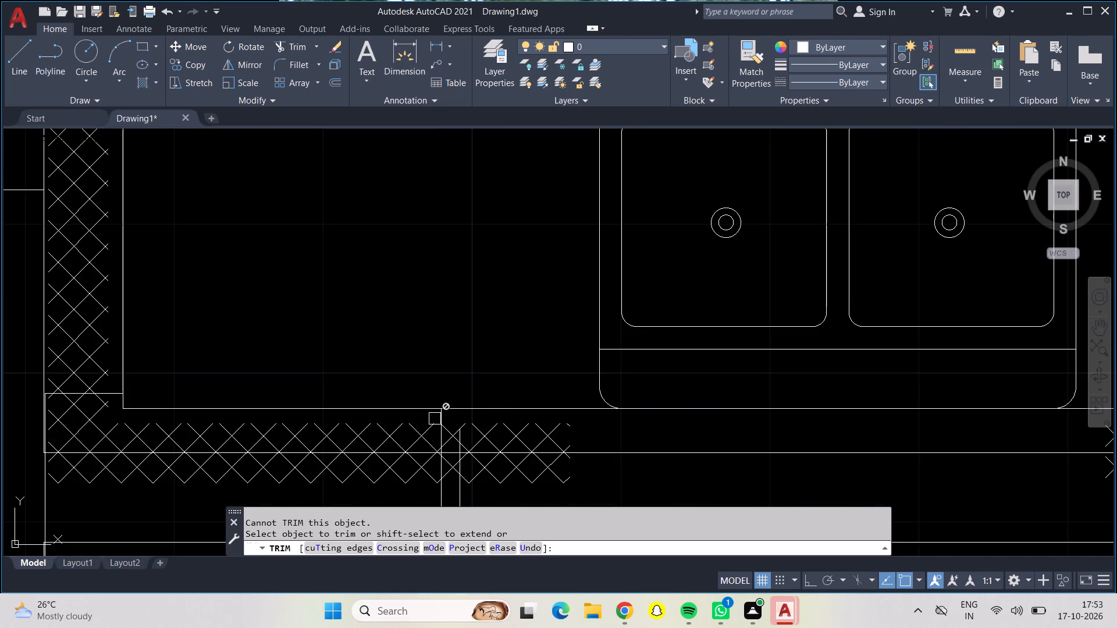
click(435, 419)
scroll(450, 320, up, 1)
middle_drag(450, 320, 450, 223)
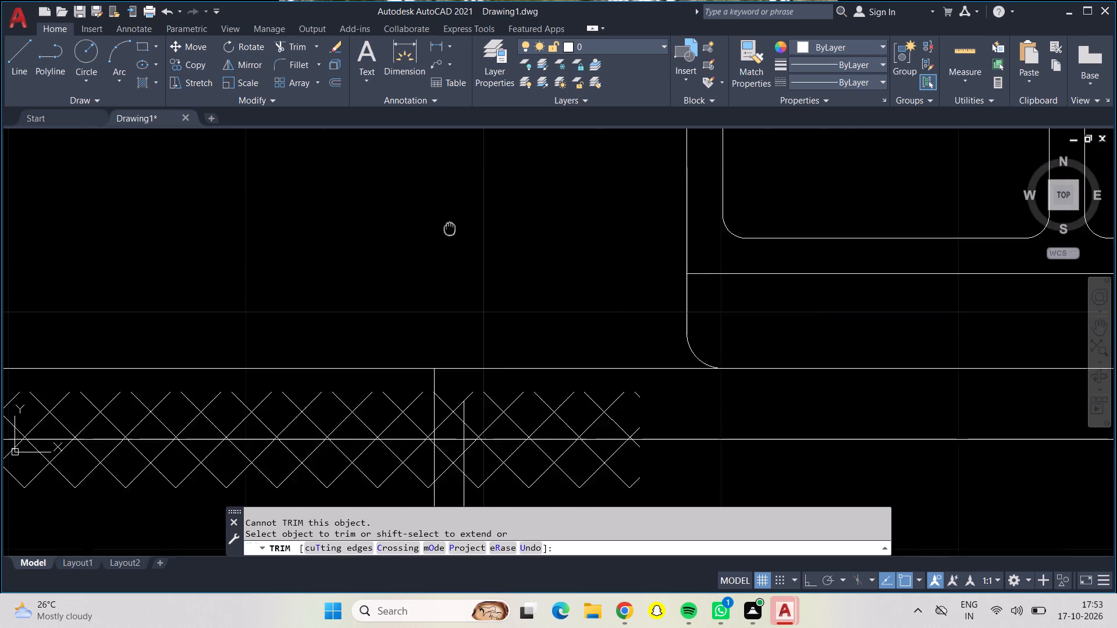
middle_drag(450, 223, 460, 96)
scroll(444, 181, down, 2)
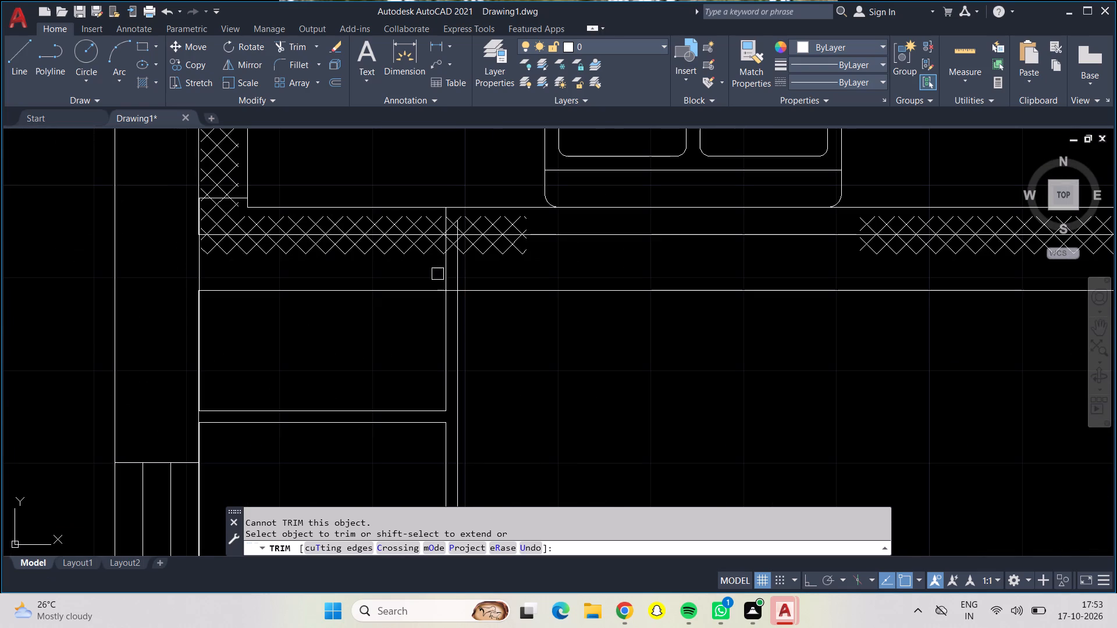
drag(437, 269, 477, 262)
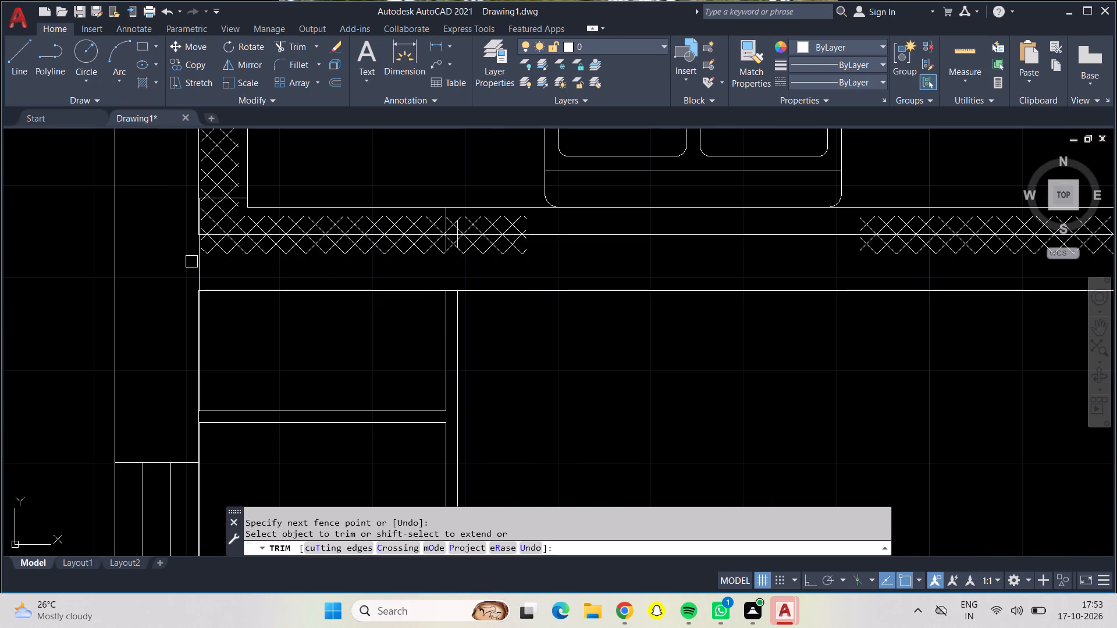
Trim away the north seat's top edge where it crosses the hatched southwest corner of the kitchen wall.
scroll(213, 270, up, 3)
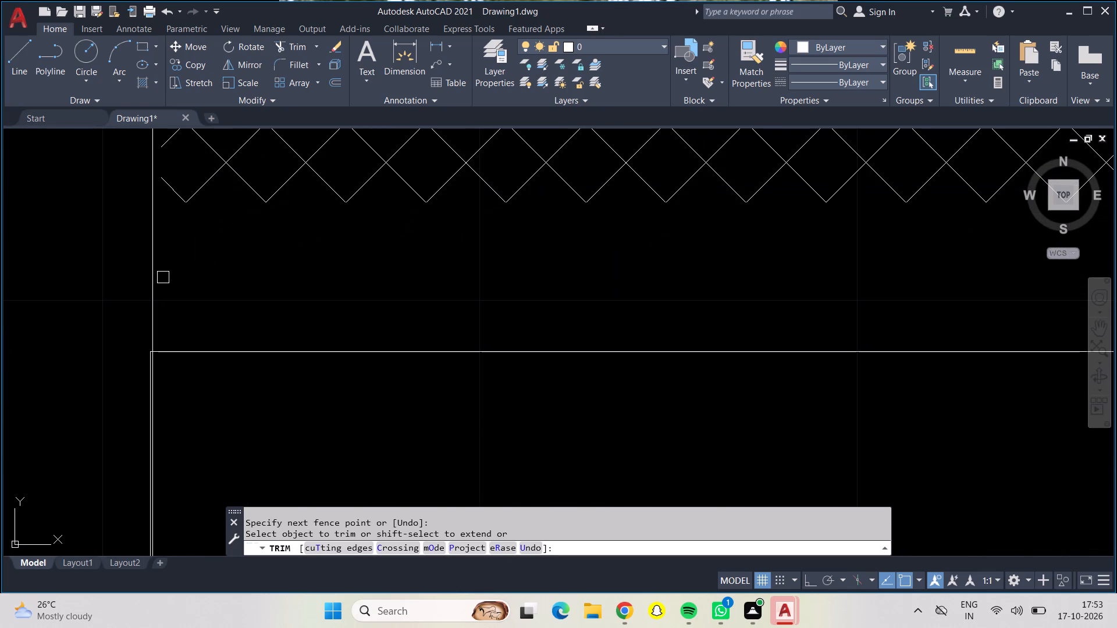
scroll(279, 268, down, 1)
middle_drag(286, 266, 287, 266)
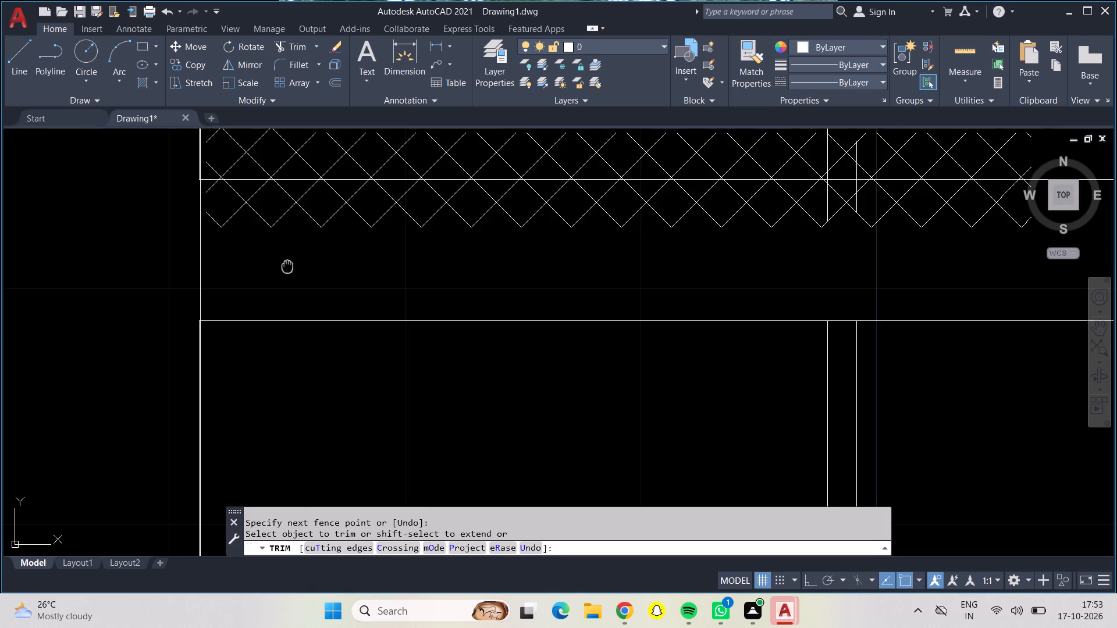
middle_drag(287, 266, 308, 383)
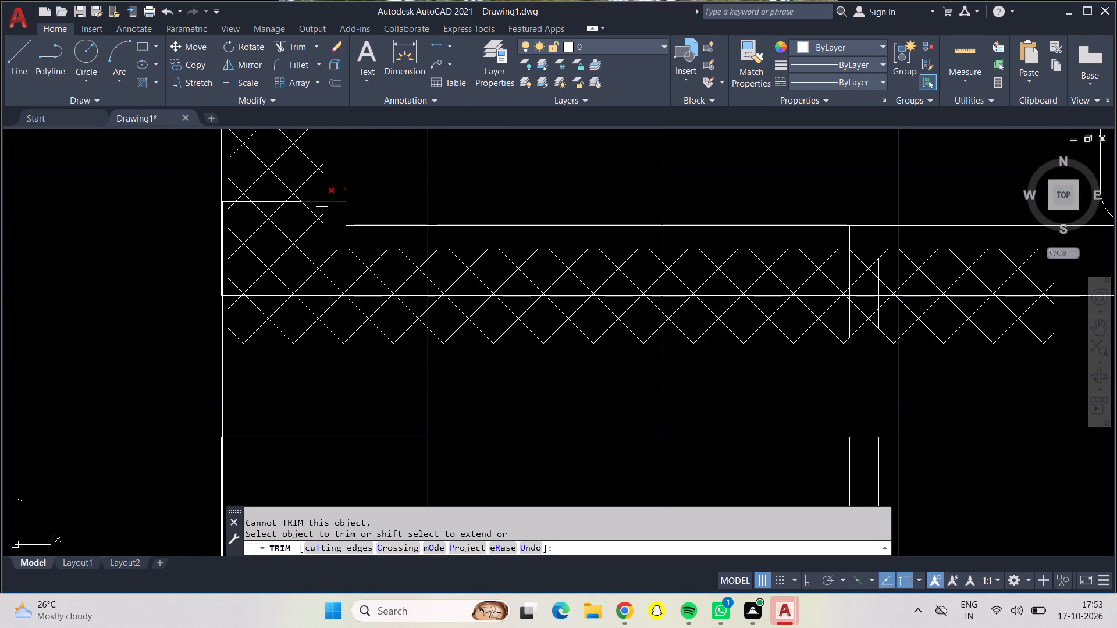
scroll(410, 184, down, 1)
middle_drag(453, 183, 451, 272)
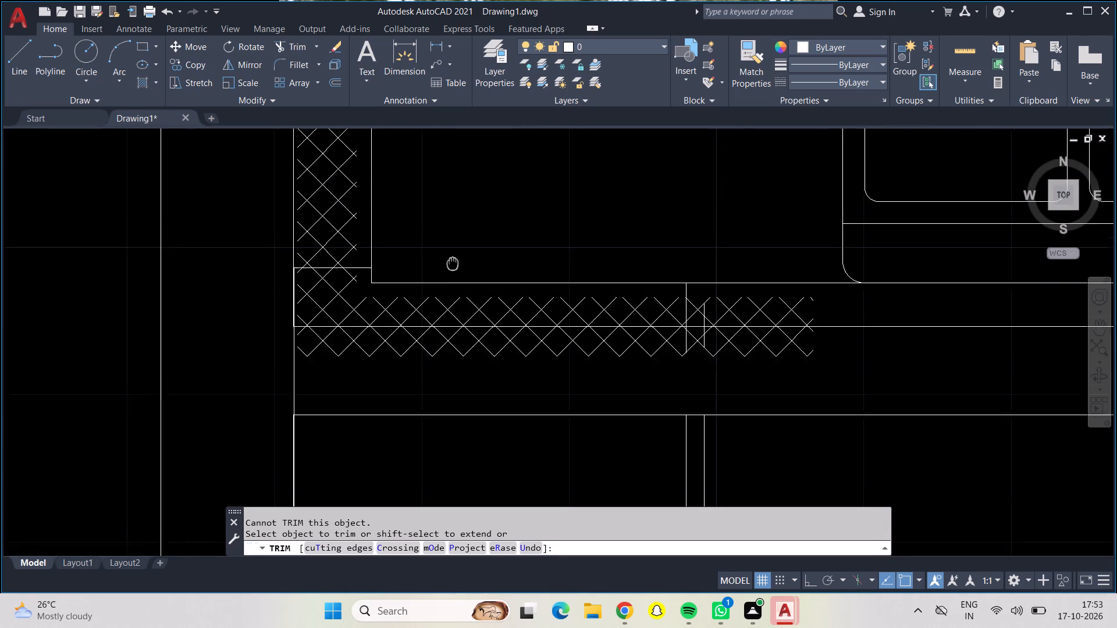
middle_drag(451, 272, 449, 288)
scroll(450, 288, down, 2)
scroll(504, 330, down, 1)
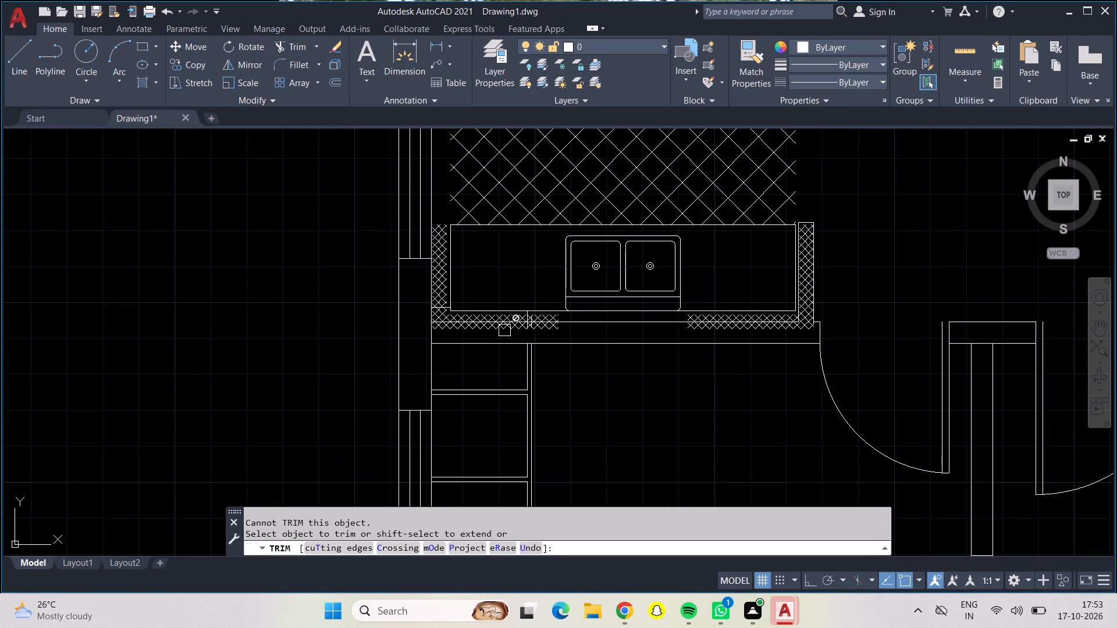
scroll(446, 311, up, 4)
click(442, 288)
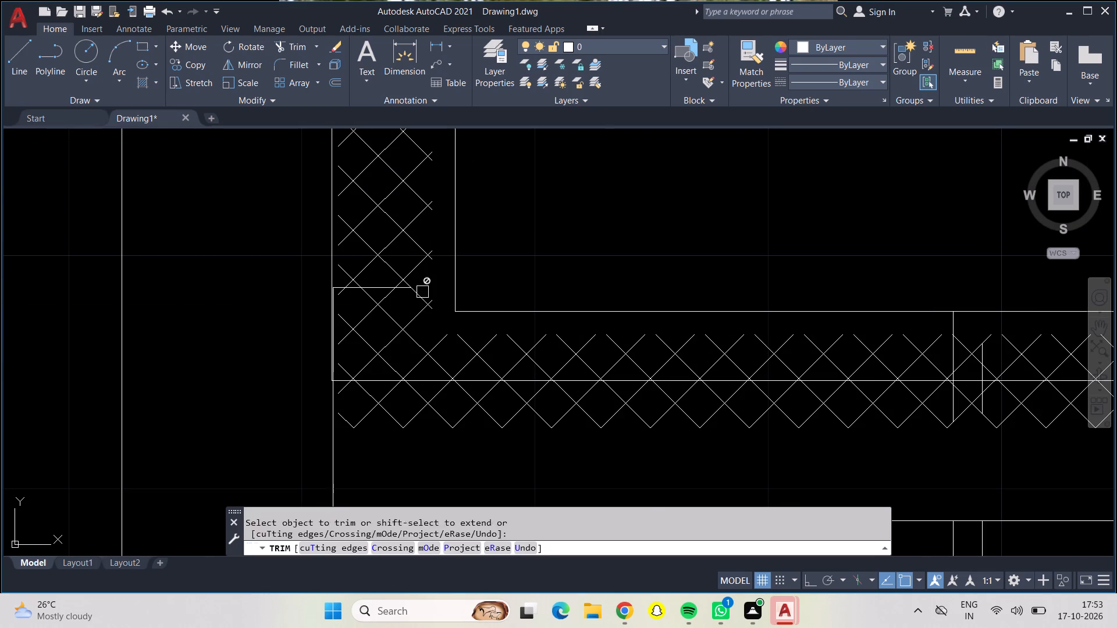
click(410, 293)
click(385, 291)
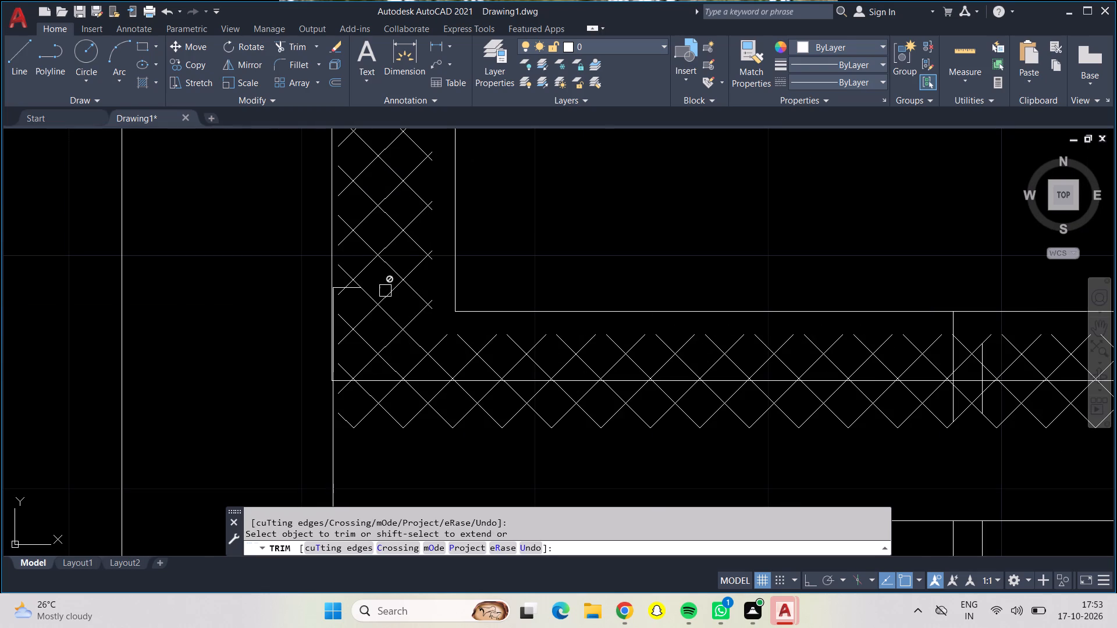
click(356, 292)
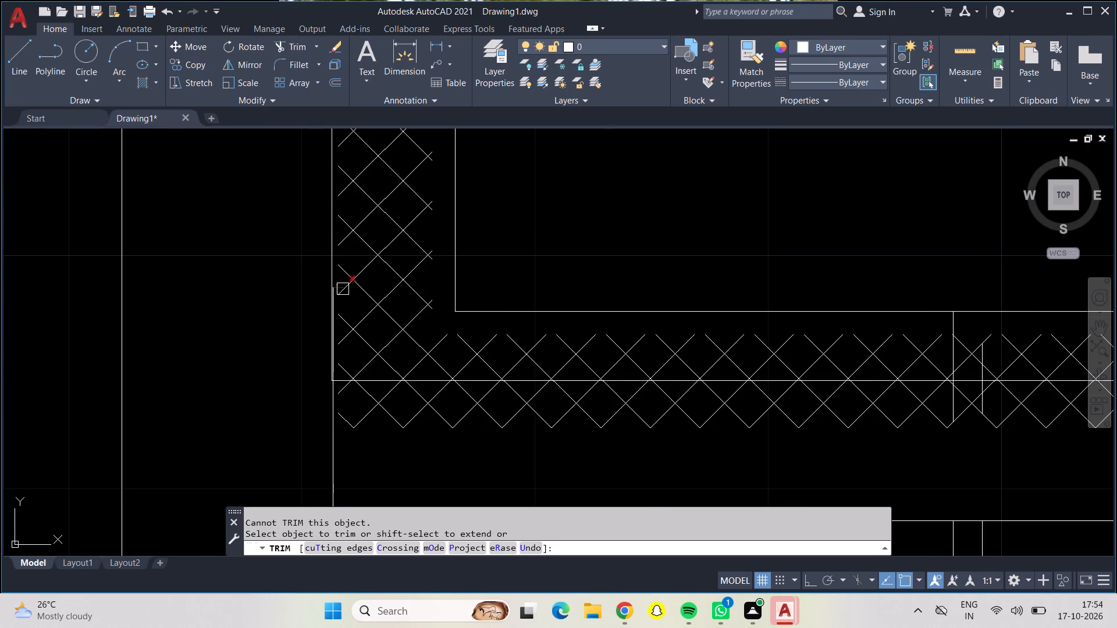
click(343, 289)
Trim the leftover pieces of the north seat's east edge inside the hatched south wall of the kitchen.
scroll(368, 295, down, 1)
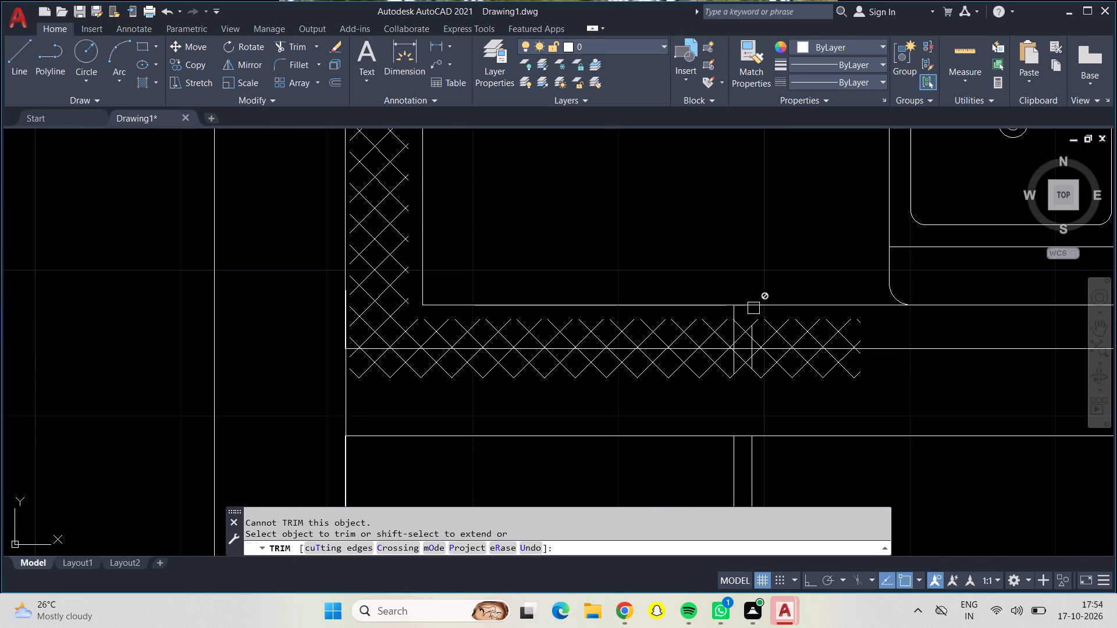
scroll(733, 315, up, 4)
click(731, 311)
click(726, 367)
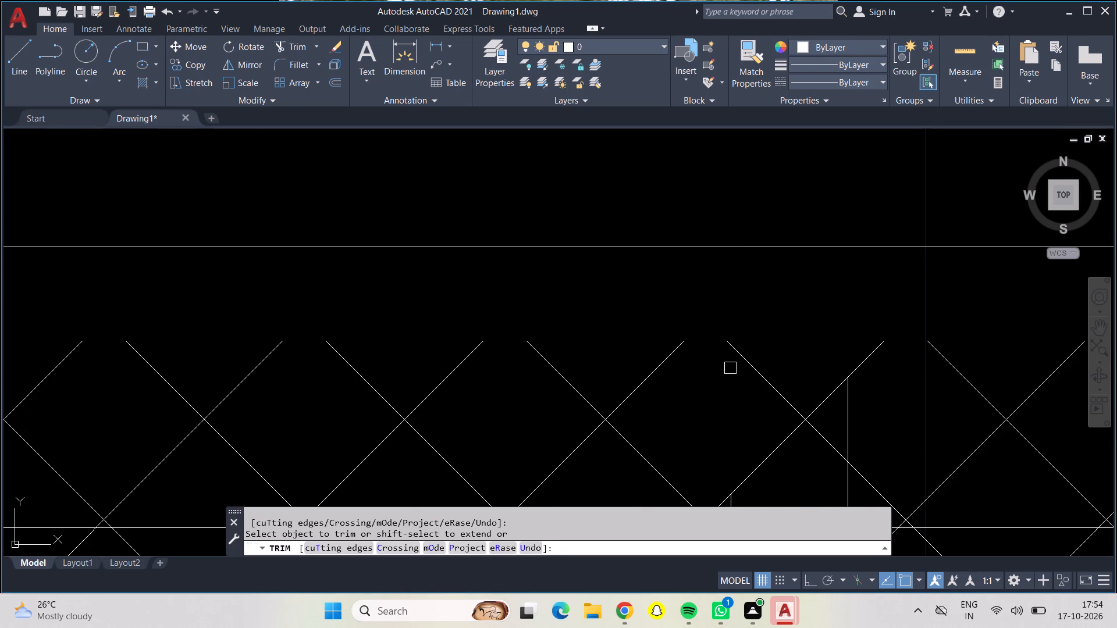
scroll(730, 368, down, 2)
scroll(733, 465, up, 2)
click(730, 463)
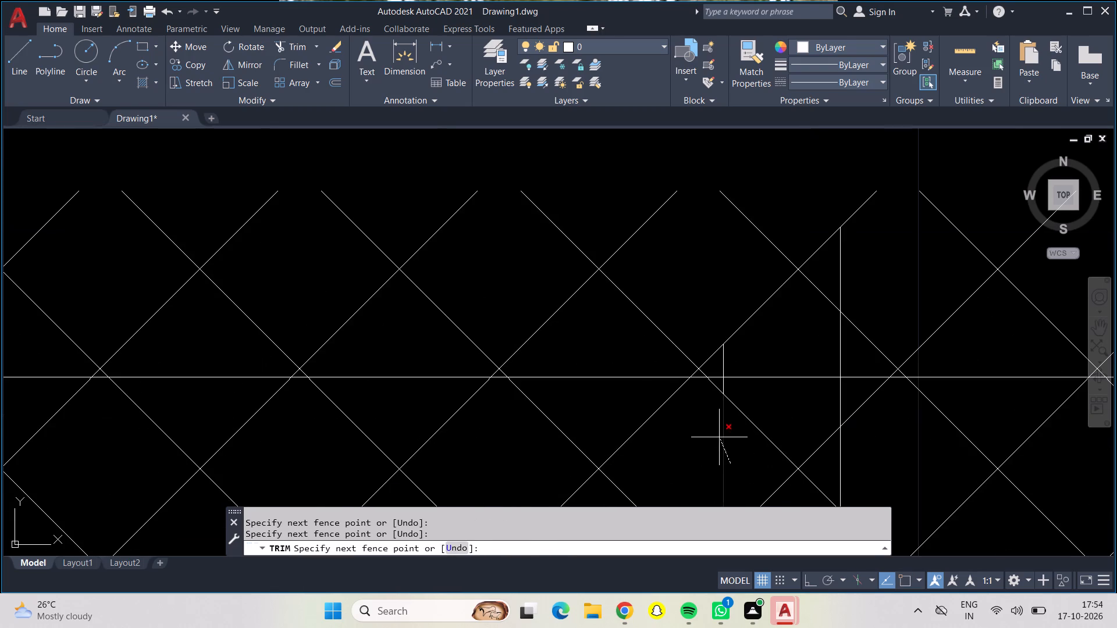
click(719, 437)
click(727, 348)
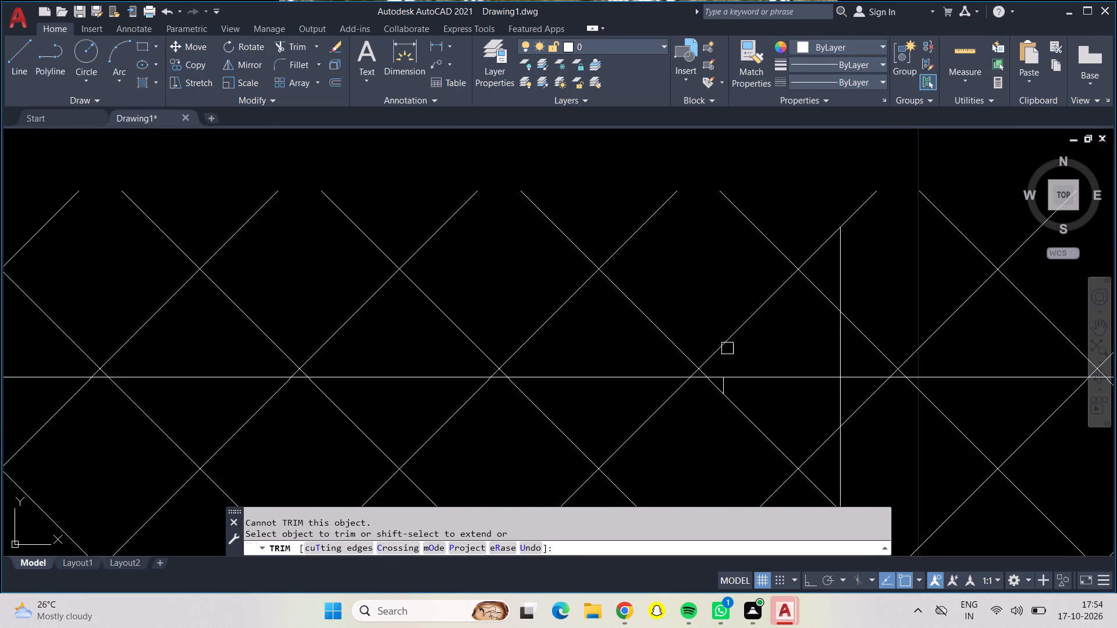
click(726, 392)
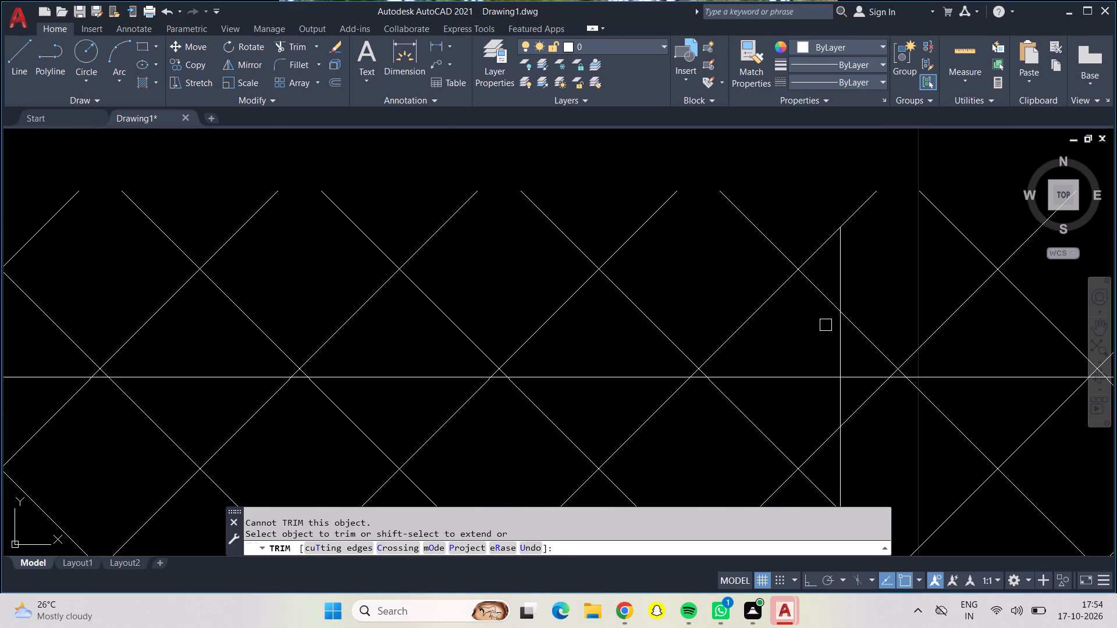
Trim the remaining pieces of the sofa's front line inside the hatched south wall of the kitchen.
click(842, 324)
scroll(844, 302, down, 3)
scroll(789, 366, down, 1)
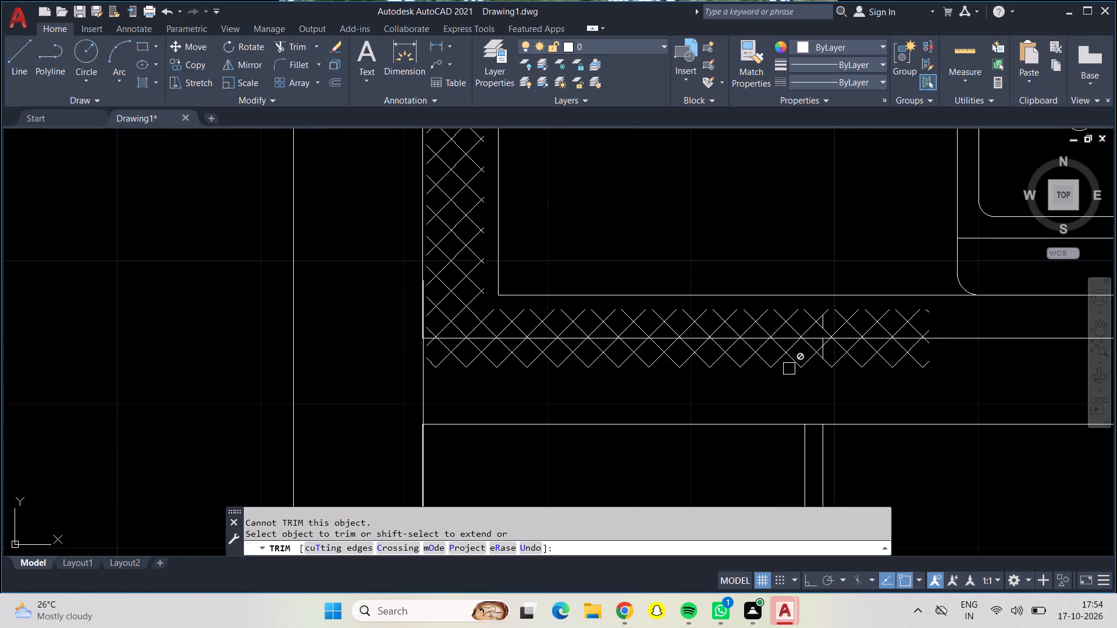
scroll(830, 346, up, 6)
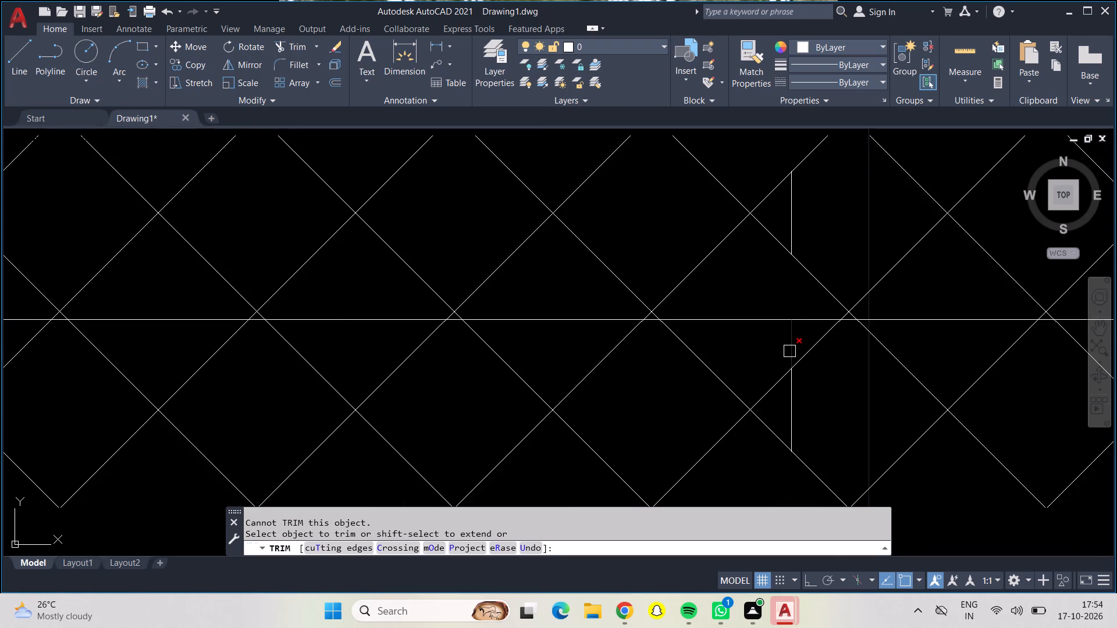
click(789, 351)
click(792, 387)
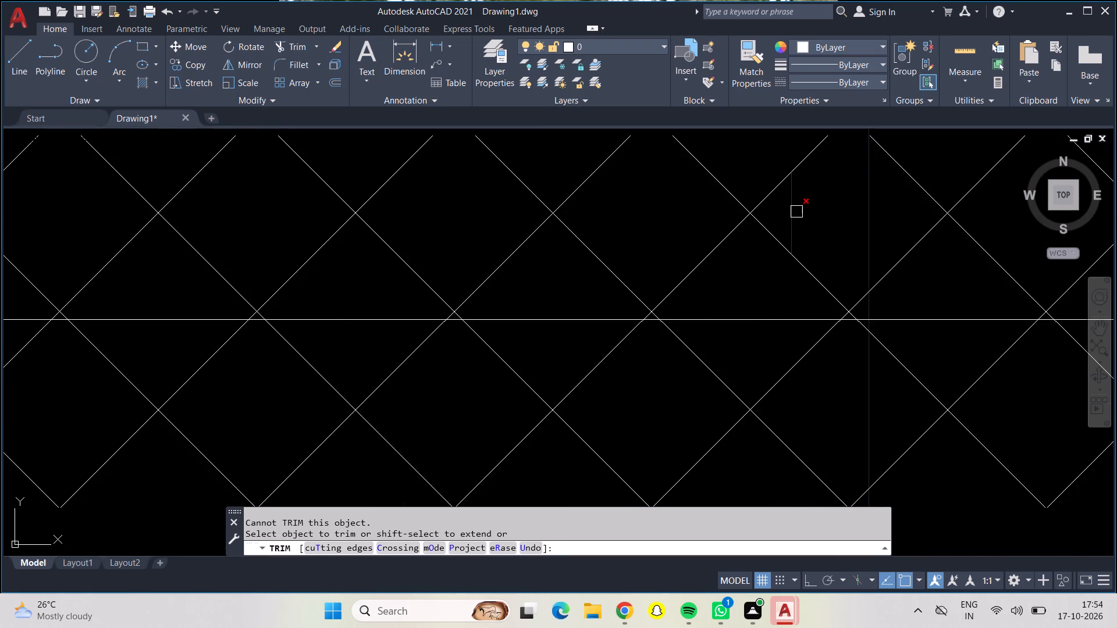
click(796, 212)
scroll(794, 212, up, 1)
scroll(794, 212, down, 3)
scroll(741, 324, down, 2)
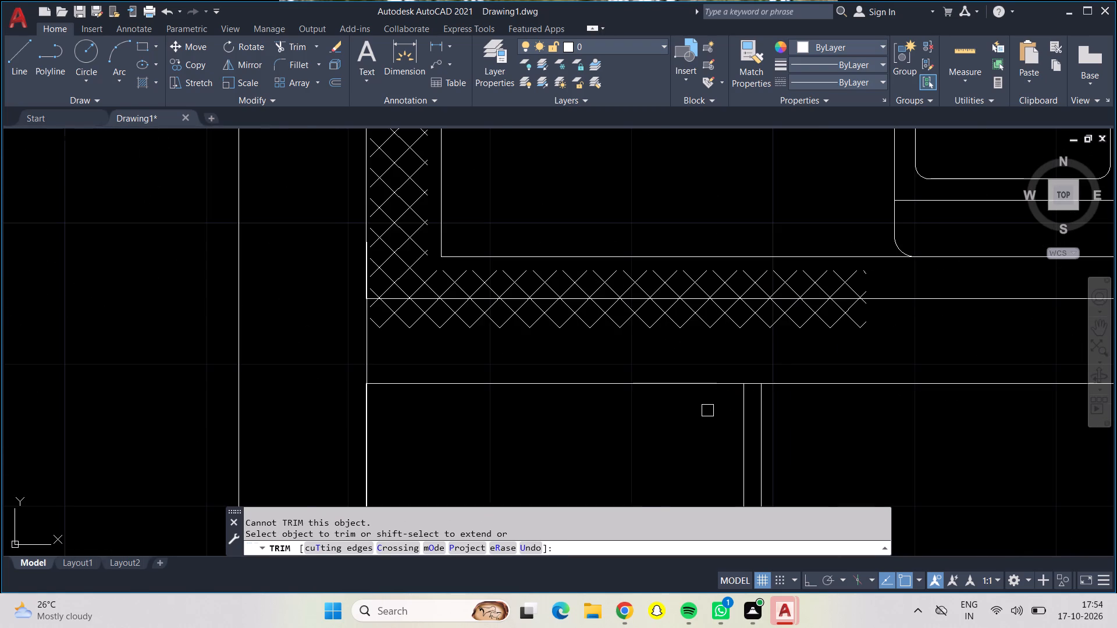
Trim the sofa's south-run front line and end seat edge where they cross and project past the room's east wall.
scroll(707, 411, down, 1)
middle_drag(679, 377, 679, 351)
scroll(675, 358, down, 1)
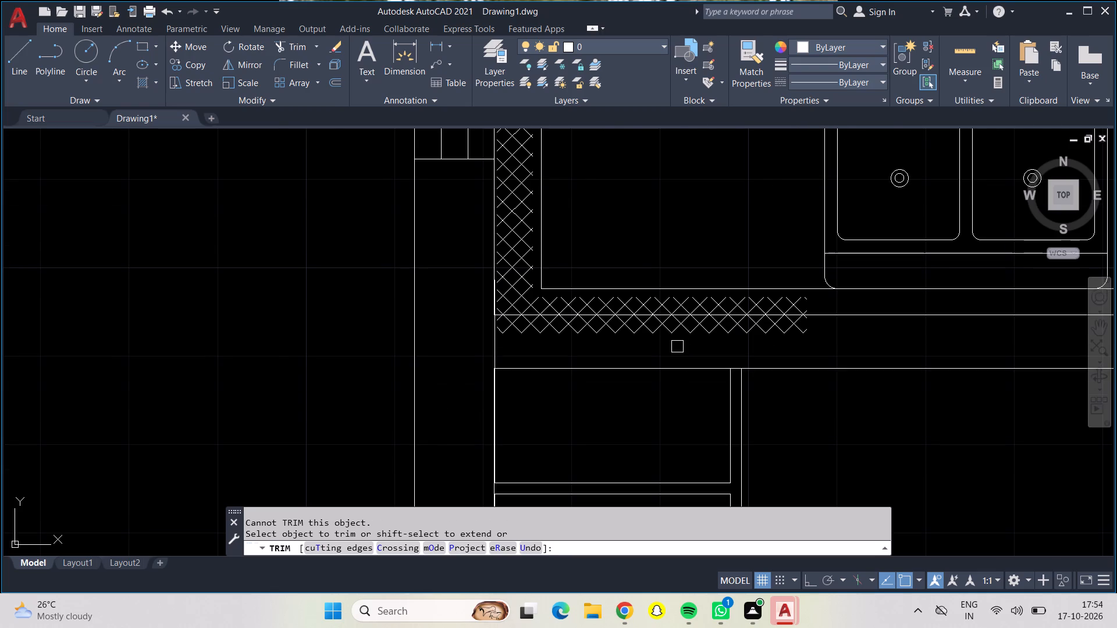
scroll(675, 358, down, 1)
scroll(657, 436, down, 1)
middle_drag(657, 436, 652, 358)
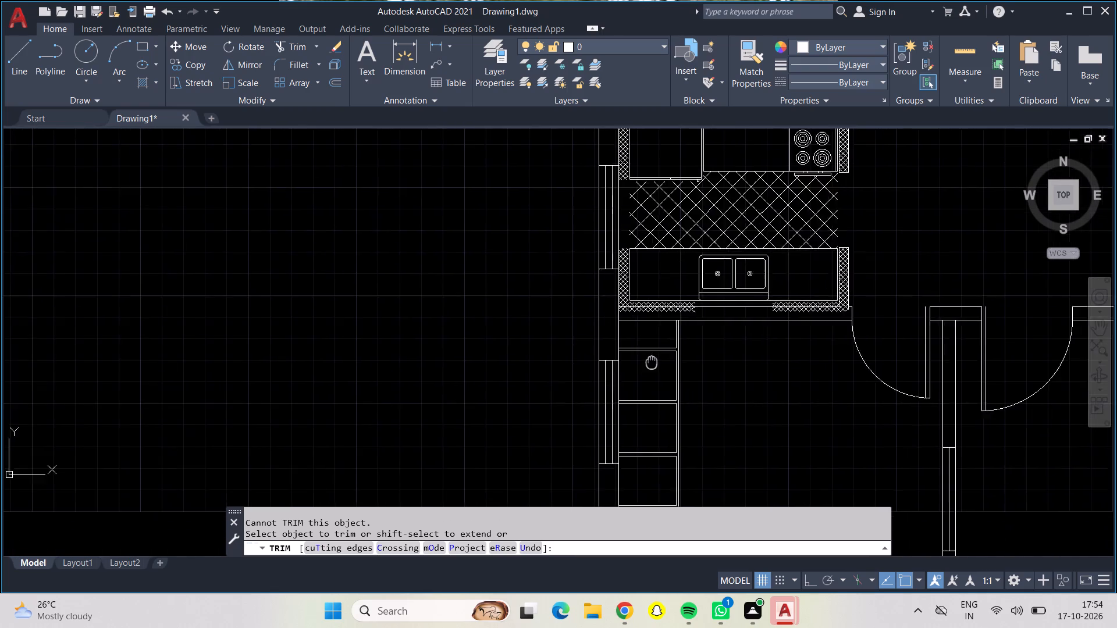
middle_drag(652, 358, 636, 242)
middle_drag(639, 421, 640, 361)
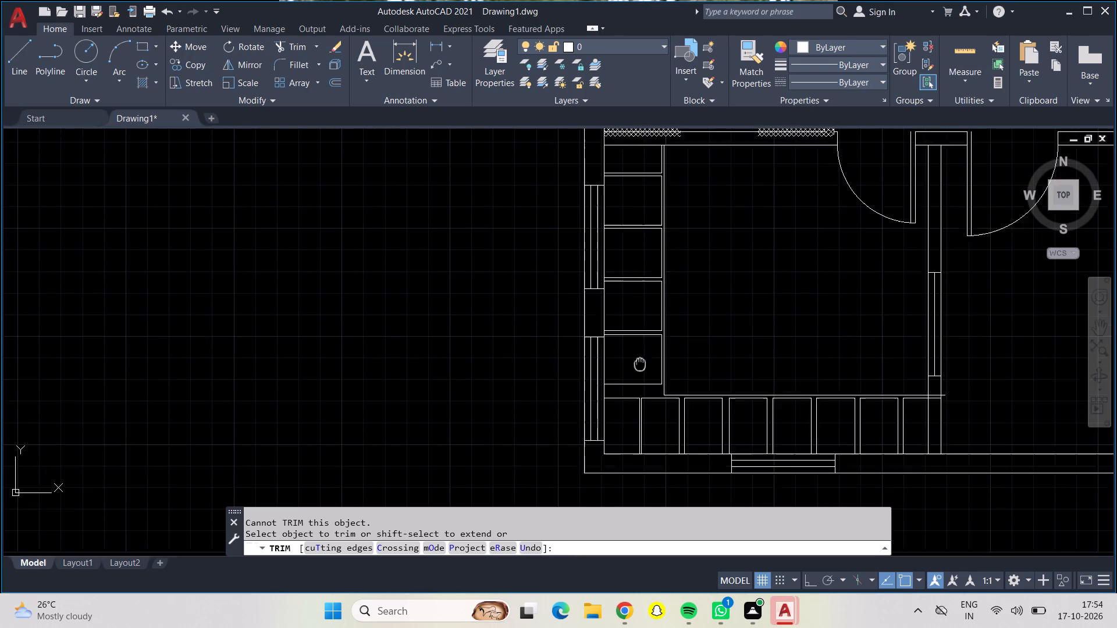
middle_drag(640, 361, 640, 352)
middle_drag(700, 345, 636, 312)
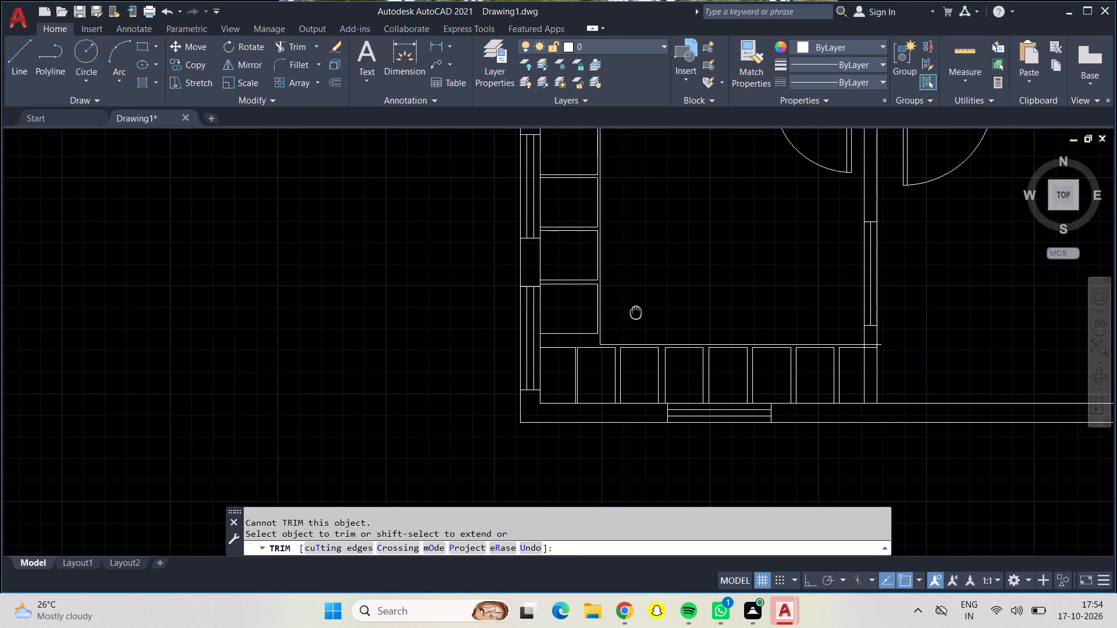
middle_drag(636, 312, 554, 309)
scroll(794, 342, up, 3)
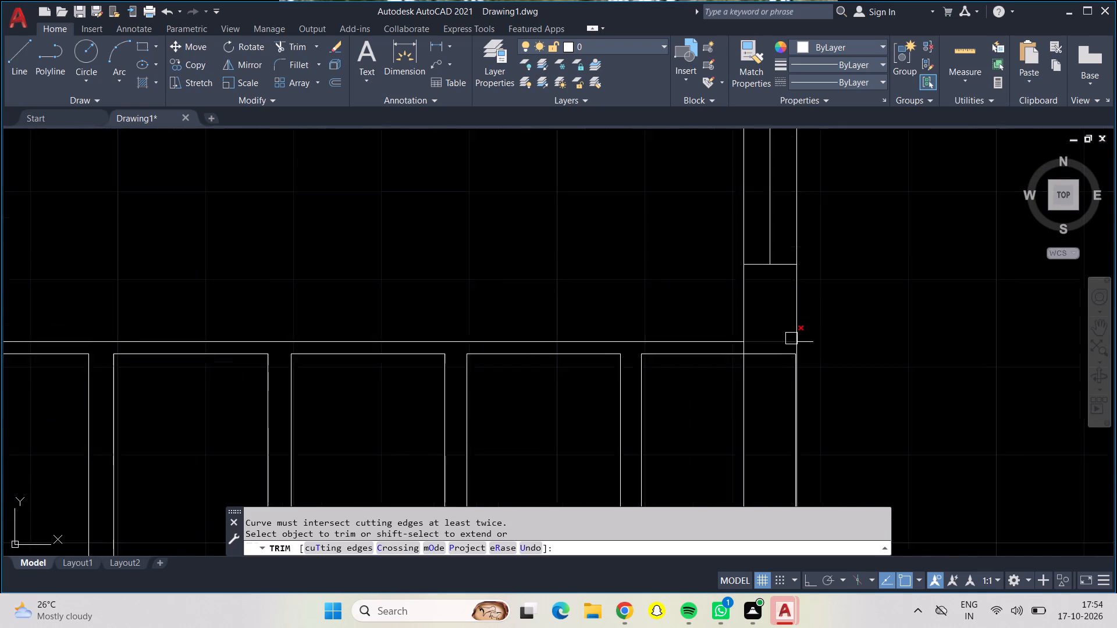
scroll(791, 338, up, 1)
drag(765, 321, 760, 371)
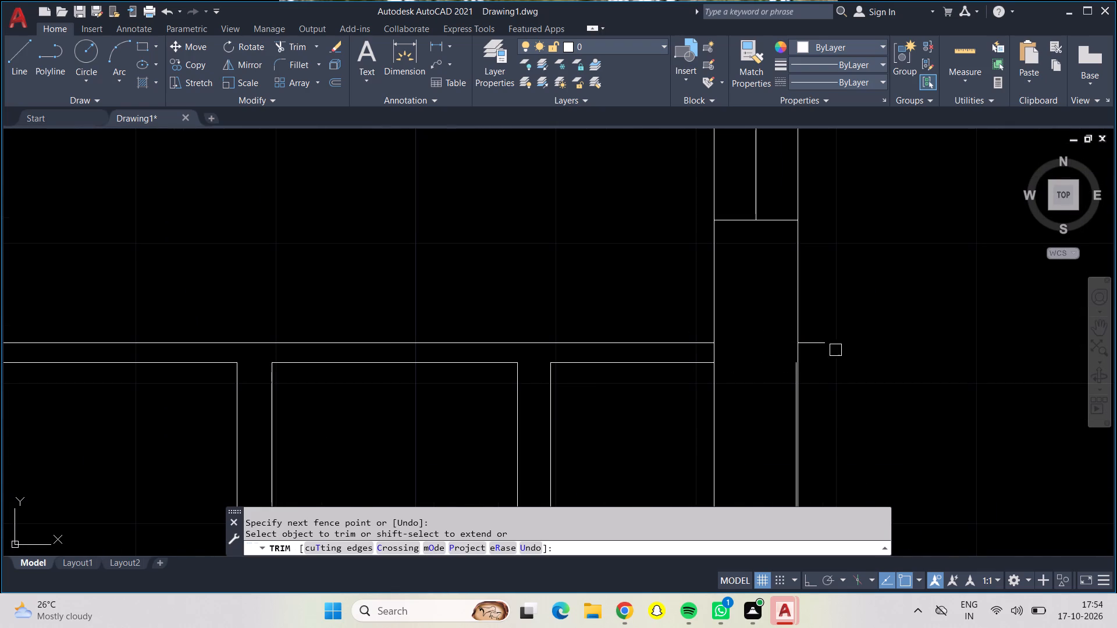
click(819, 345)
Examine the trimmed L-shaped sofa's fit in the room and its seats around the southwest corner.
scroll(822, 338, down, 2)
scroll(752, 370, down, 1)
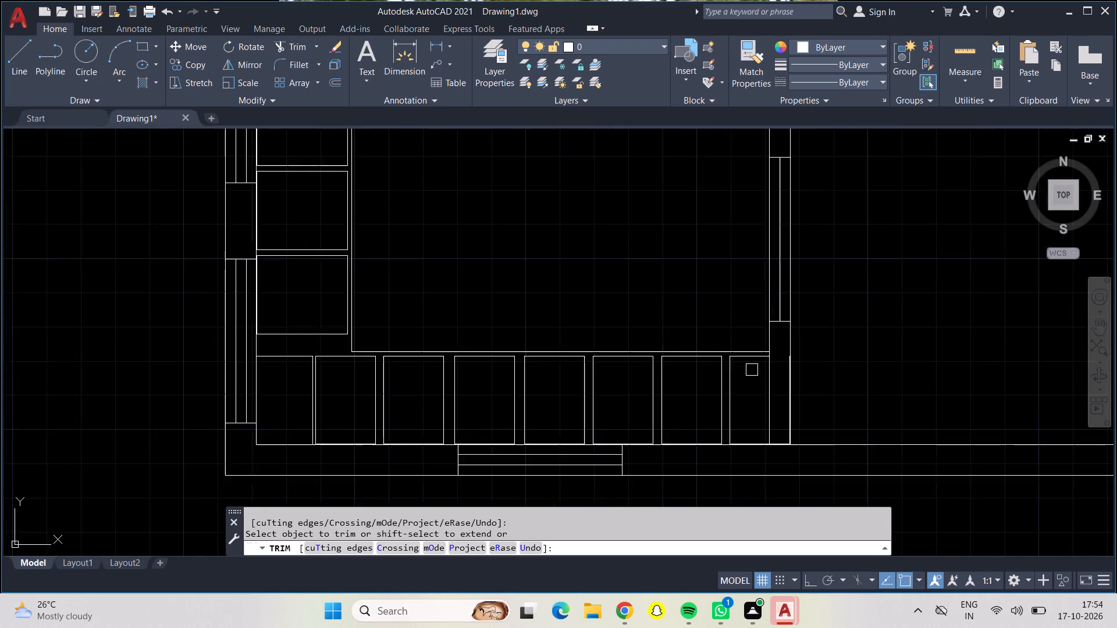
scroll(752, 370, down, 1)
middle_drag(670, 319, 671, 319)
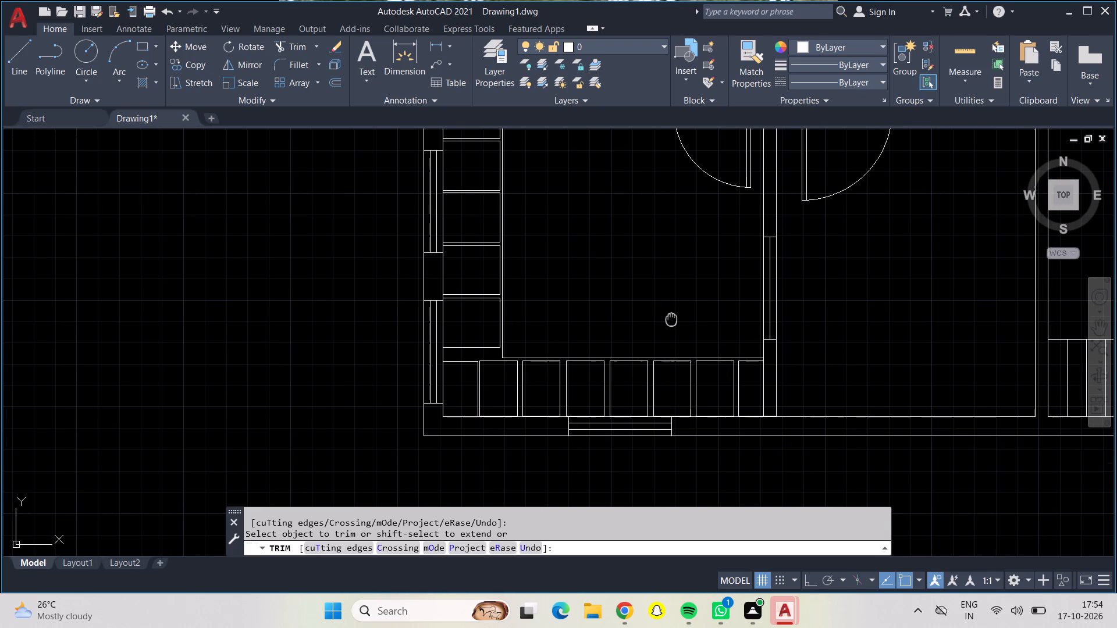
middle_drag(671, 319, 690, 334)
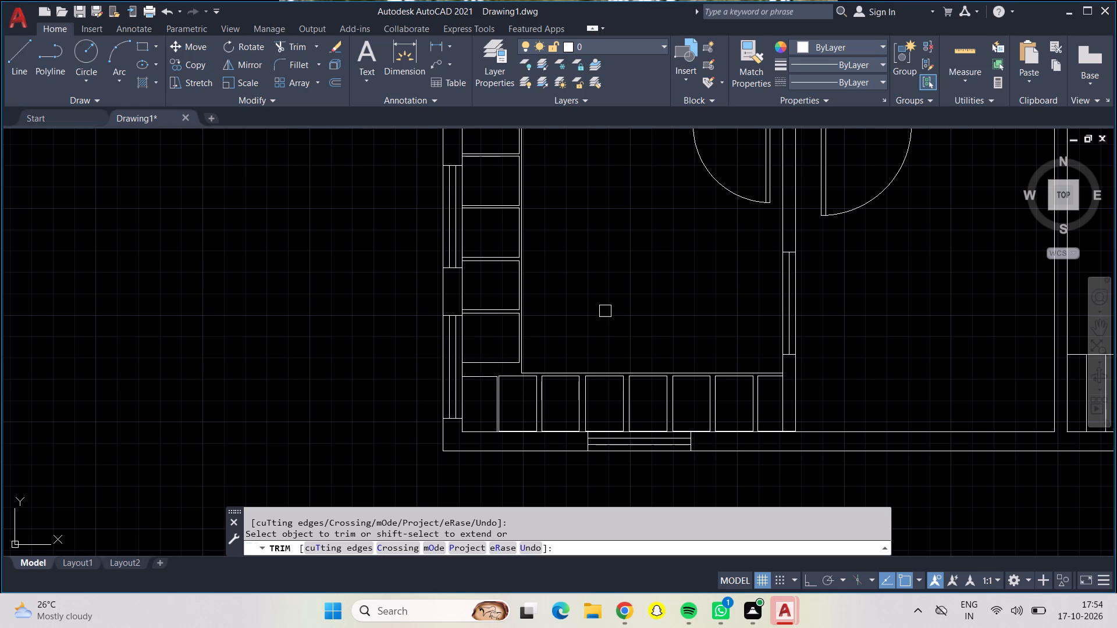
middle_drag(605, 311, 650, 363)
middle_drag(656, 340, 655, 327)
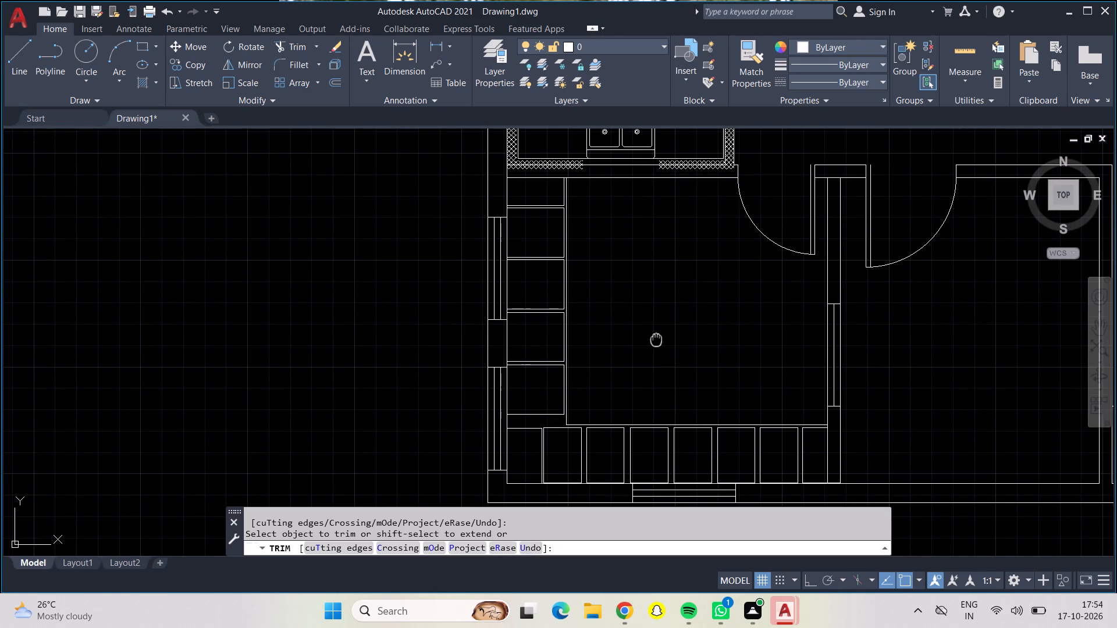
middle_drag(655, 327, 655, 299)
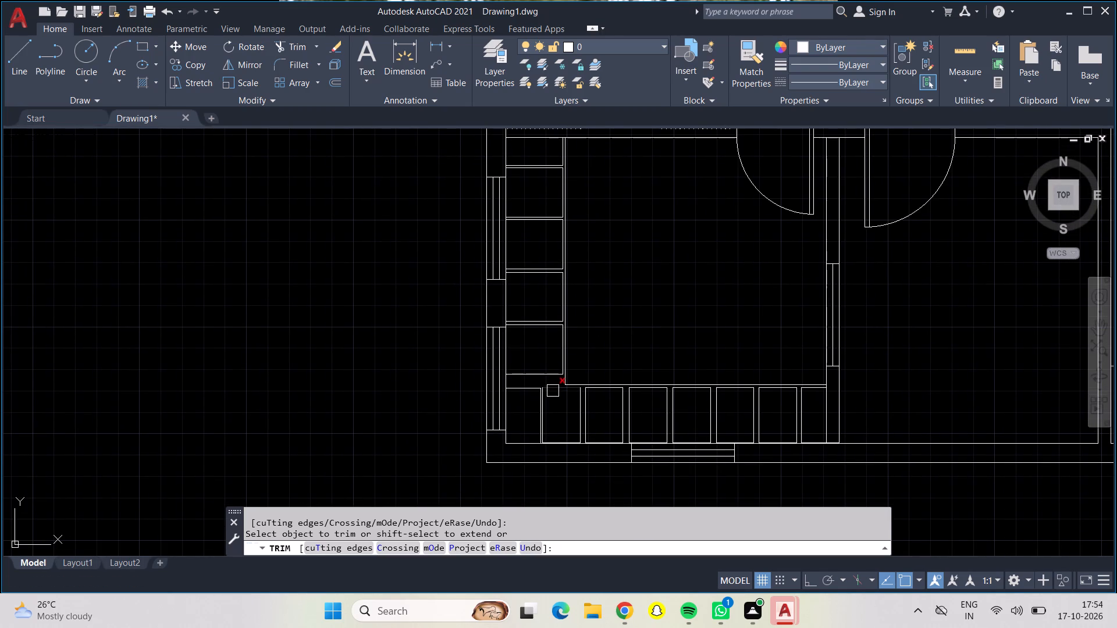
scroll(553, 366, up, 2)
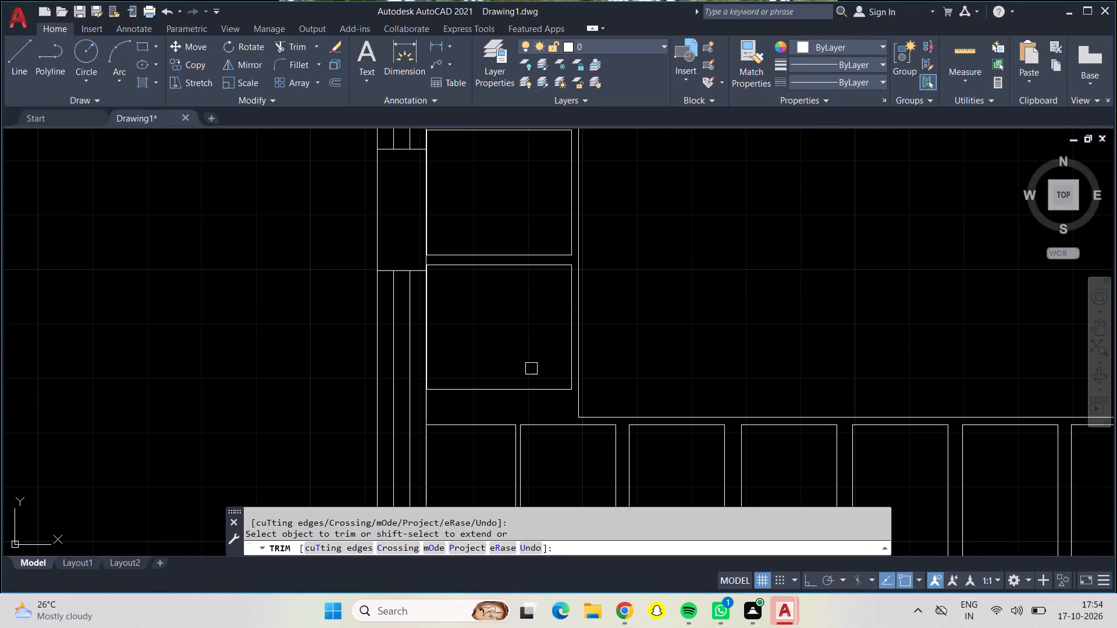
Check the trimmed sofa's room against the furnished drawing room in the reference plan.
middle_drag(682, 306, 696, 353)
key(Escape)
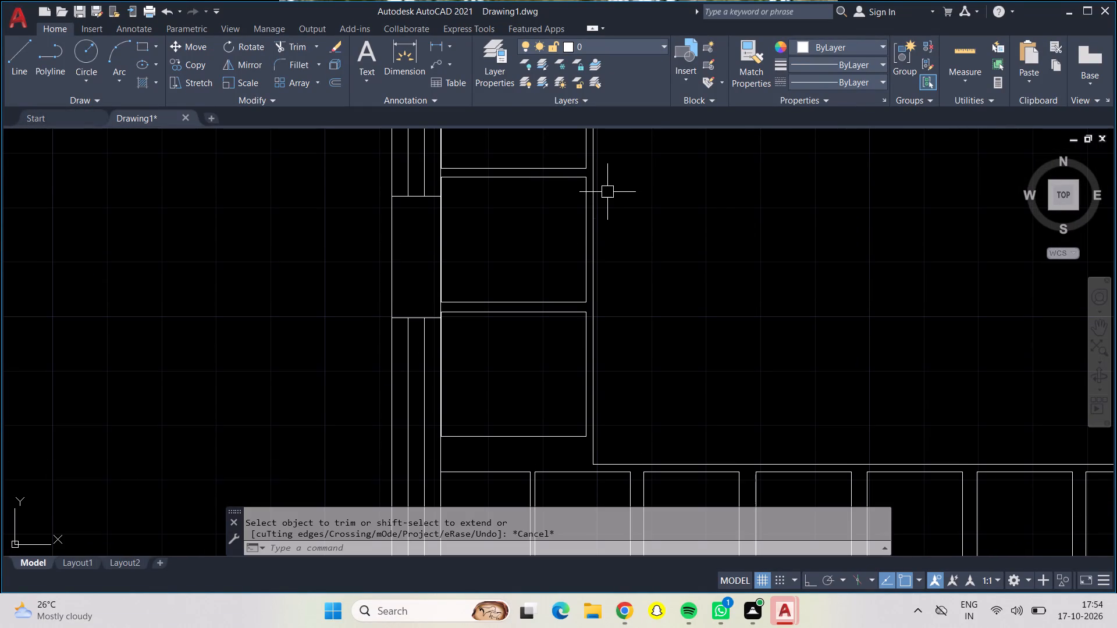
scroll(544, 223, down, 1)
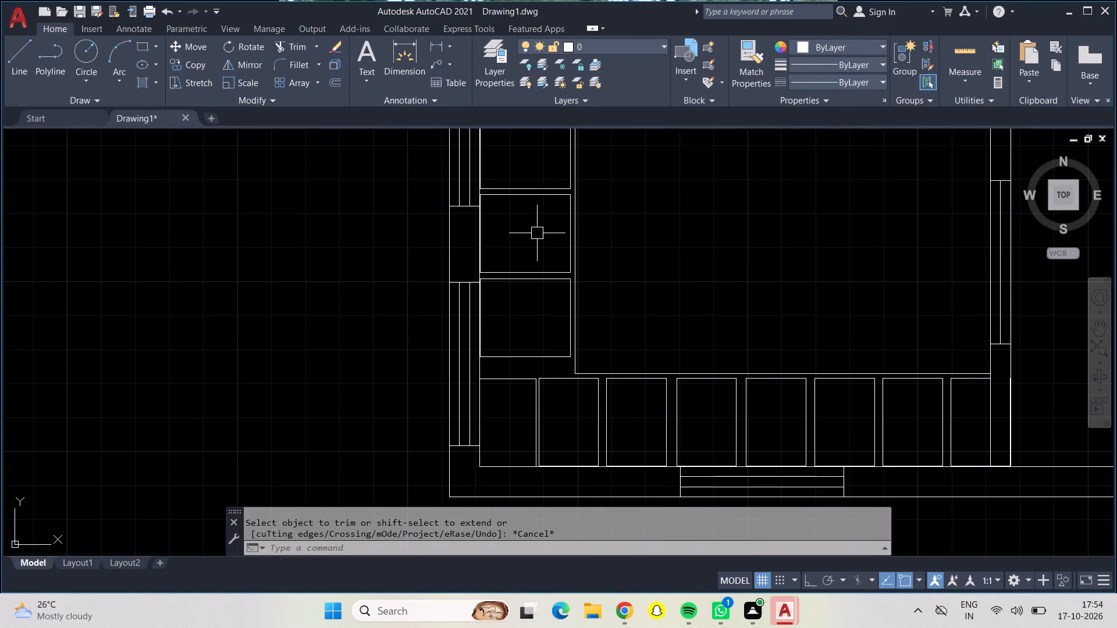
scroll(536, 235, down, 1)
scroll(369, 230, down, 1)
middle_drag(358, 226, 381, 233)
middle_drag(418, 261, 457, 292)
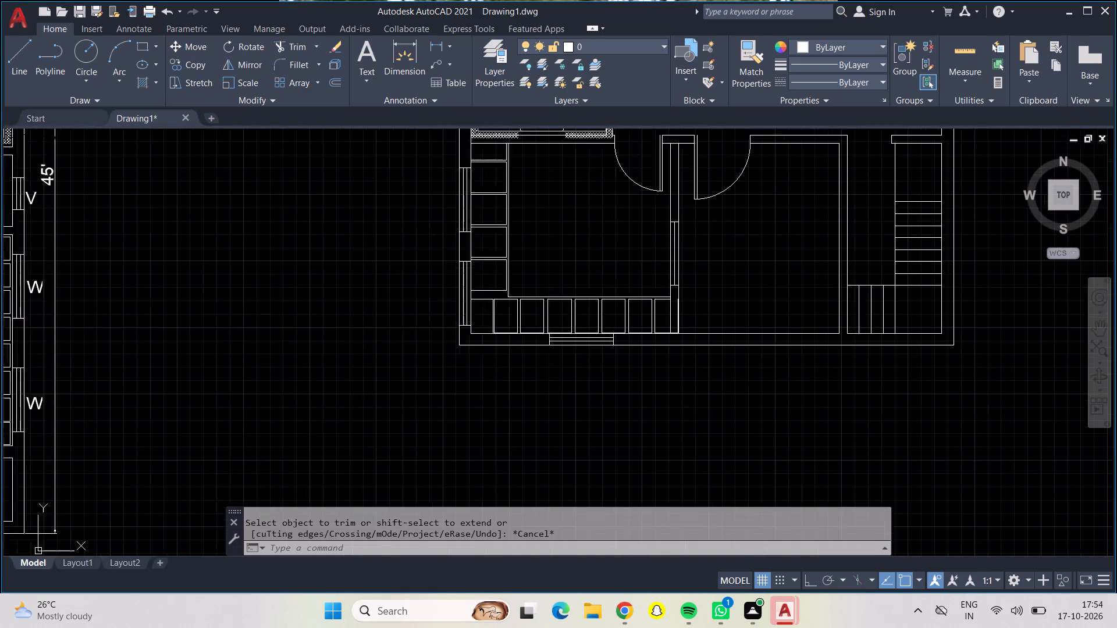
middle_drag(457, 292, 460, 295)
middle_click(472, 308)
middle_drag(383, 295, 437, 309)
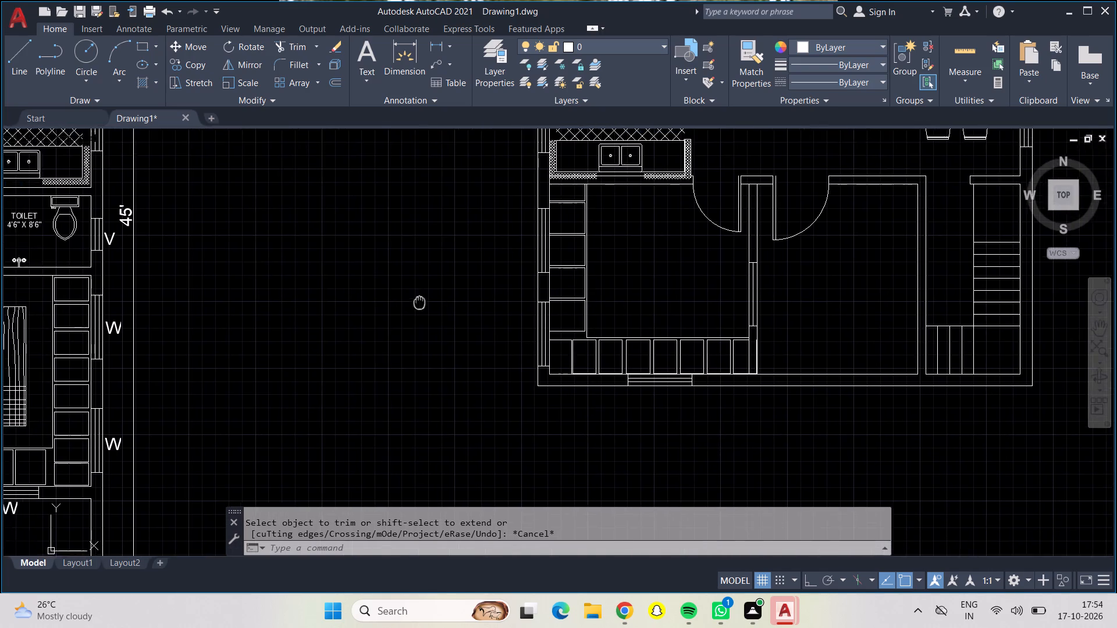
middle_drag(437, 309, 520, 344)
middle_drag(474, 338, 813, 163)
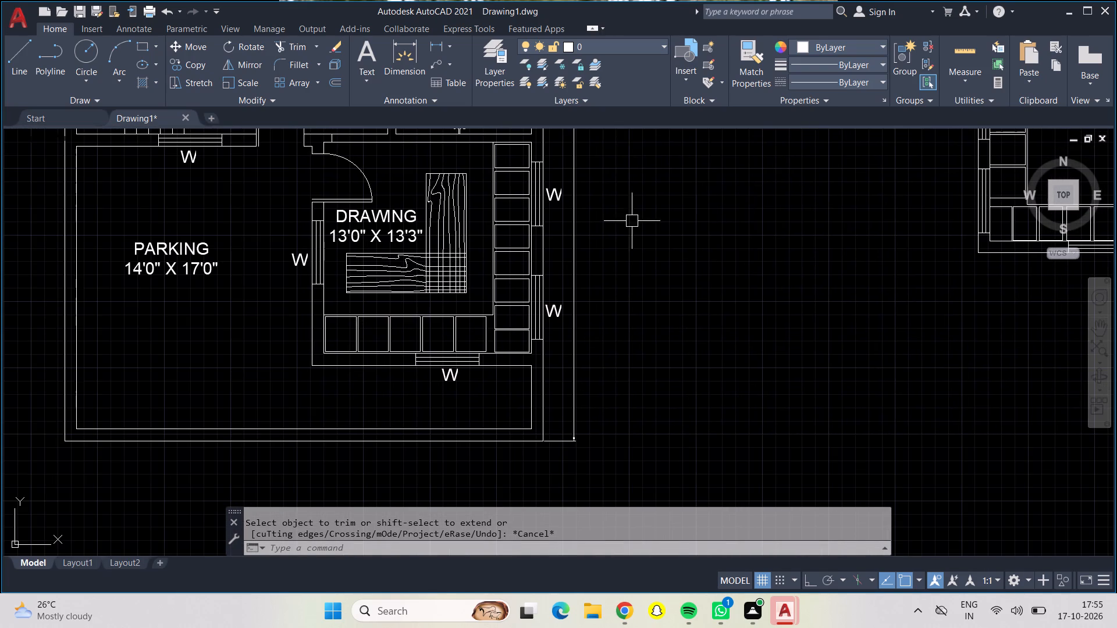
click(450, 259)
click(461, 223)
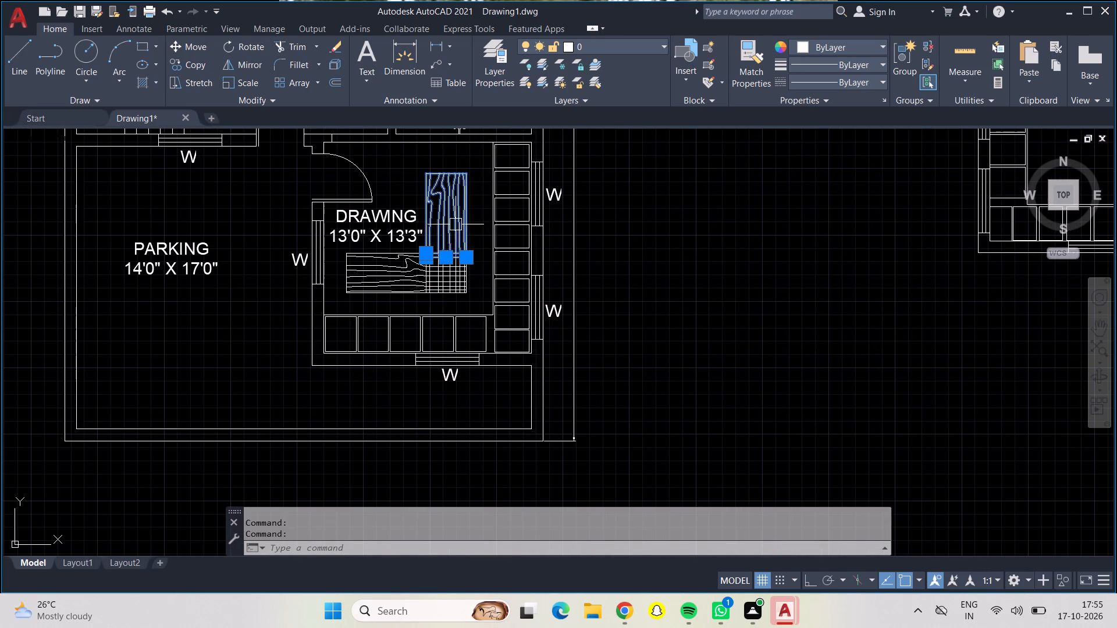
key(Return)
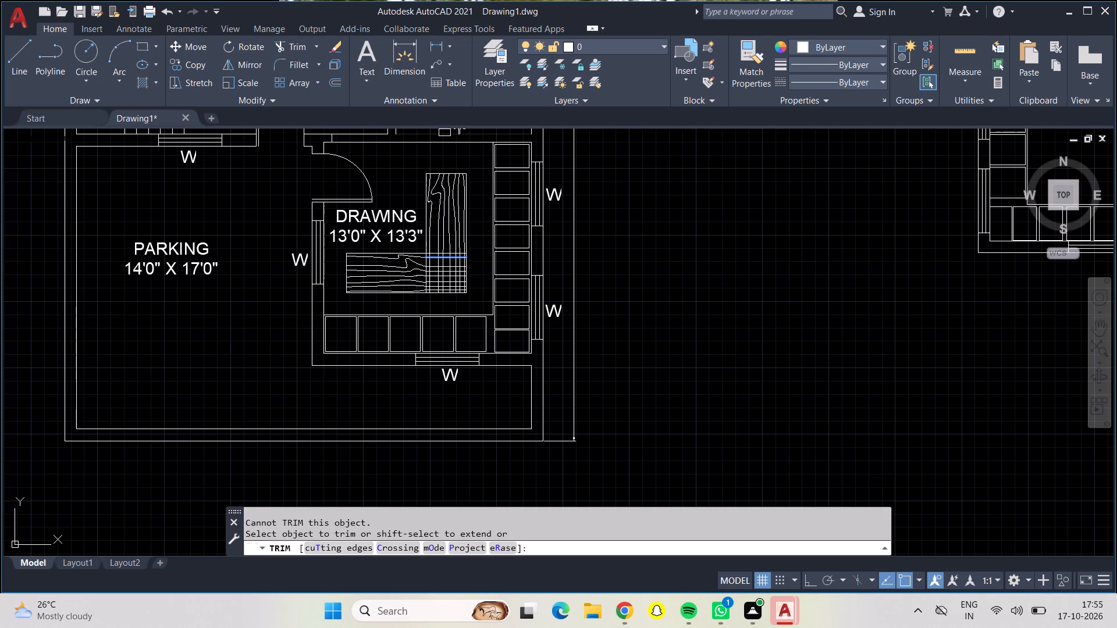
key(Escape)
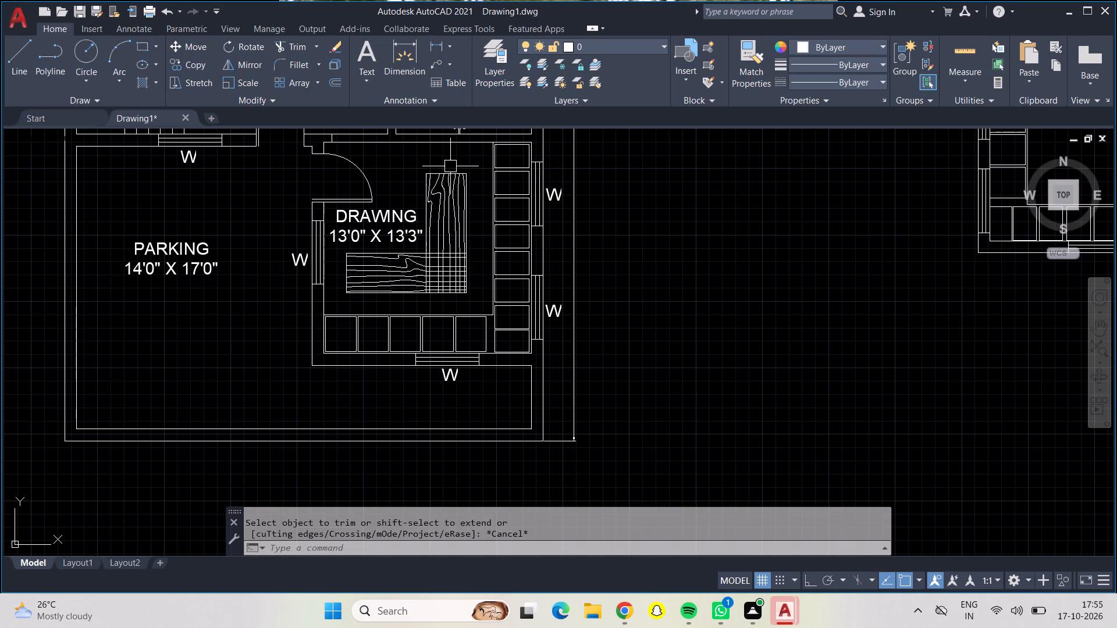
Copy the L-shaped wood-grain table from the reference plan's drawing room to the empty space south of the new plan.
click(421, 163)
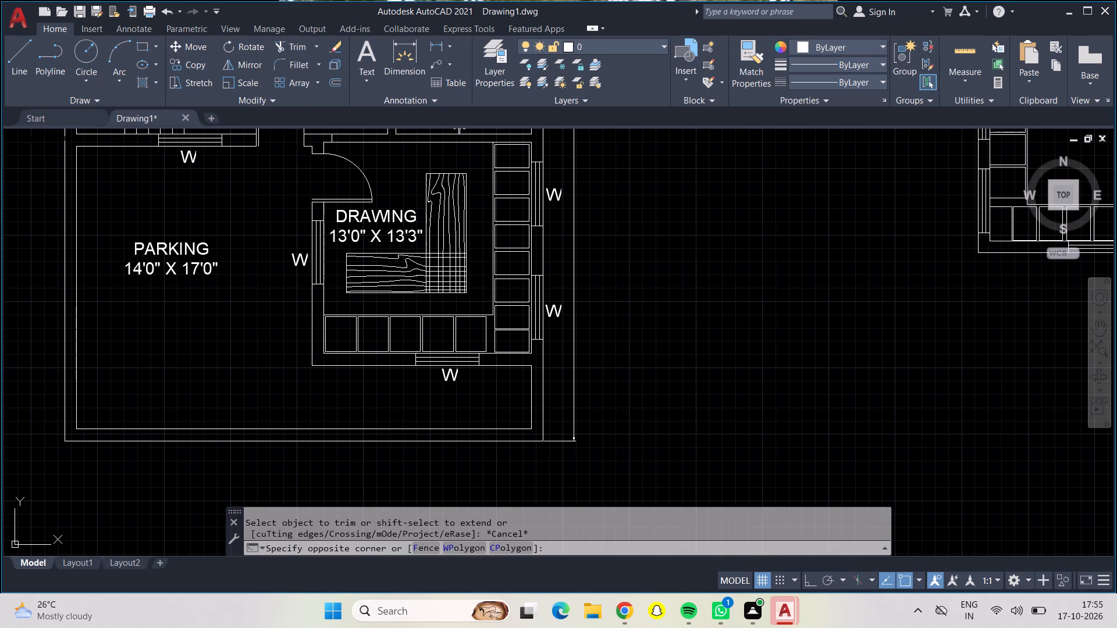
click(480, 299)
click(407, 287)
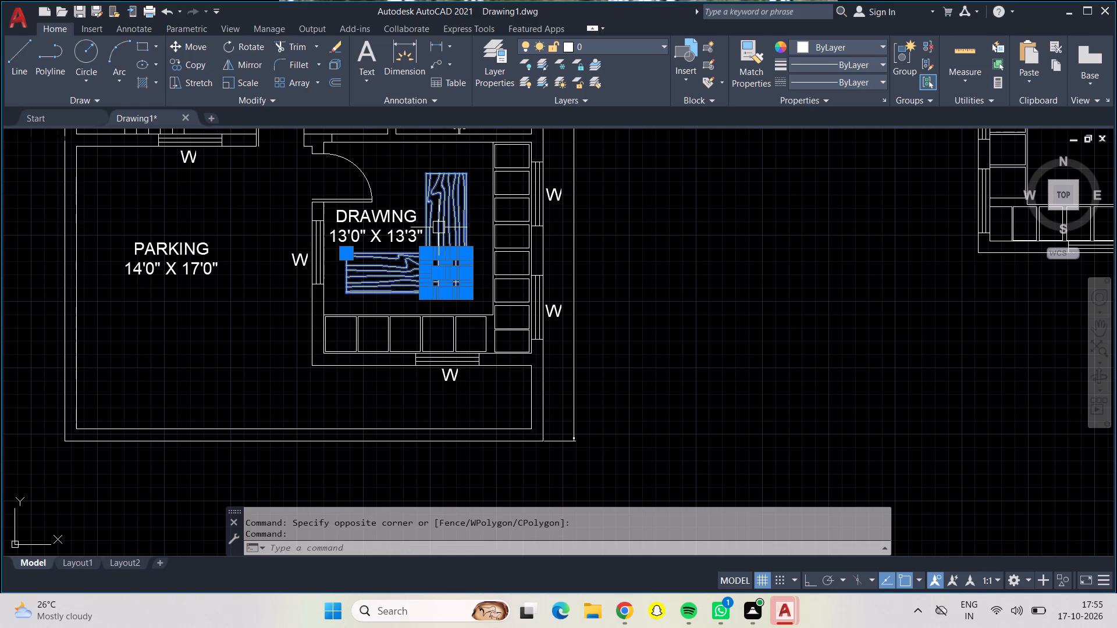
click(201, 66)
click(423, 263)
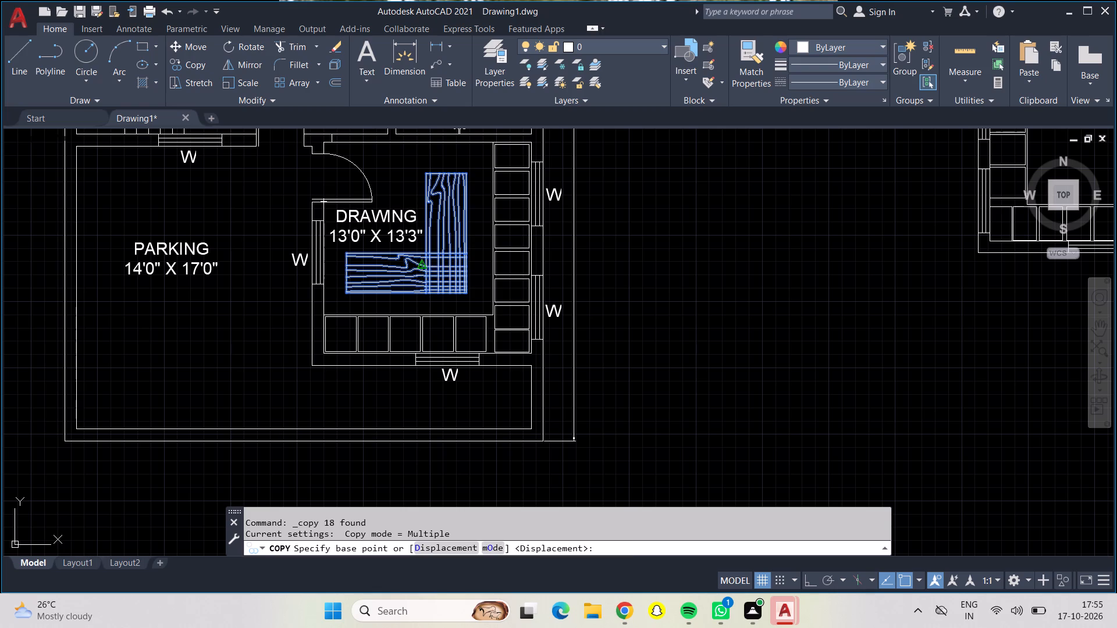
scroll(750, 329, down, 2)
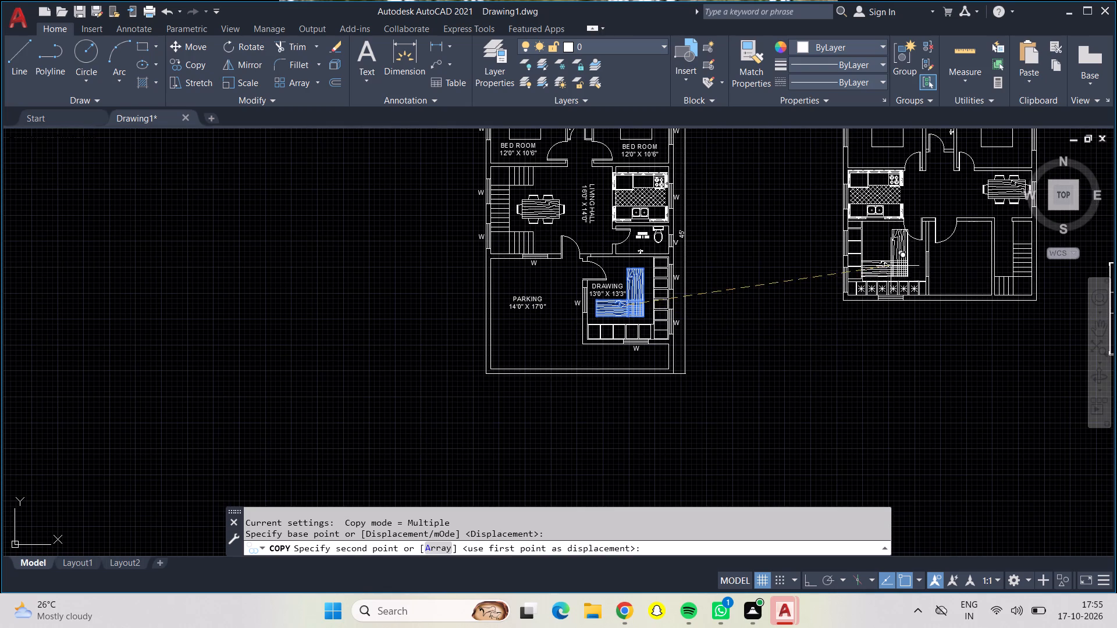
scroll(901, 261, up, 3)
scroll(897, 269, down, 2)
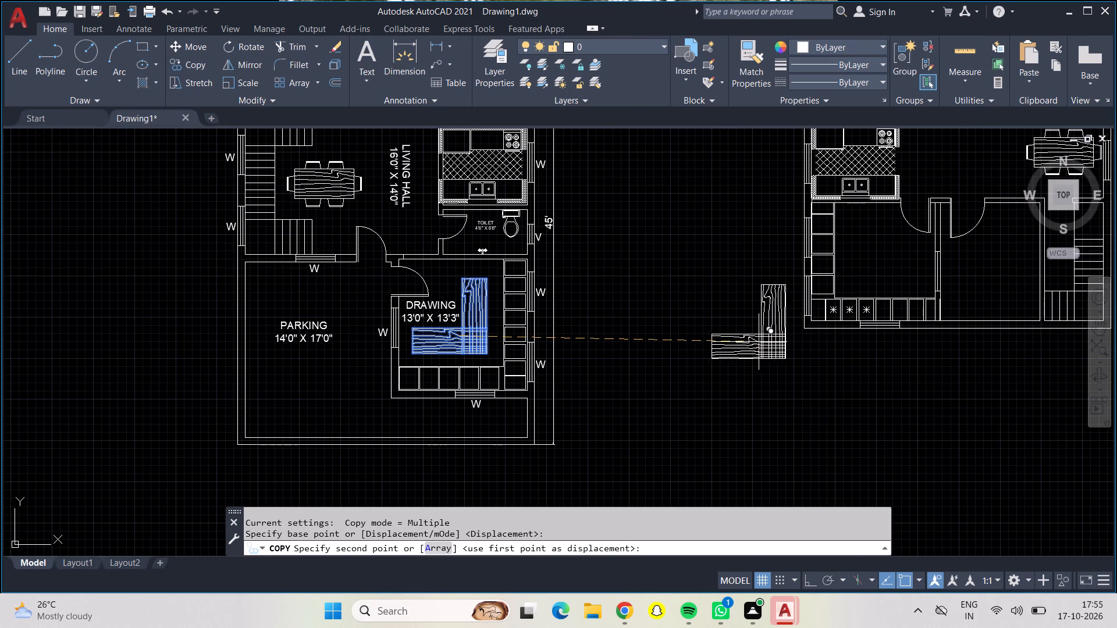
middle_drag(753, 342, 561, 213)
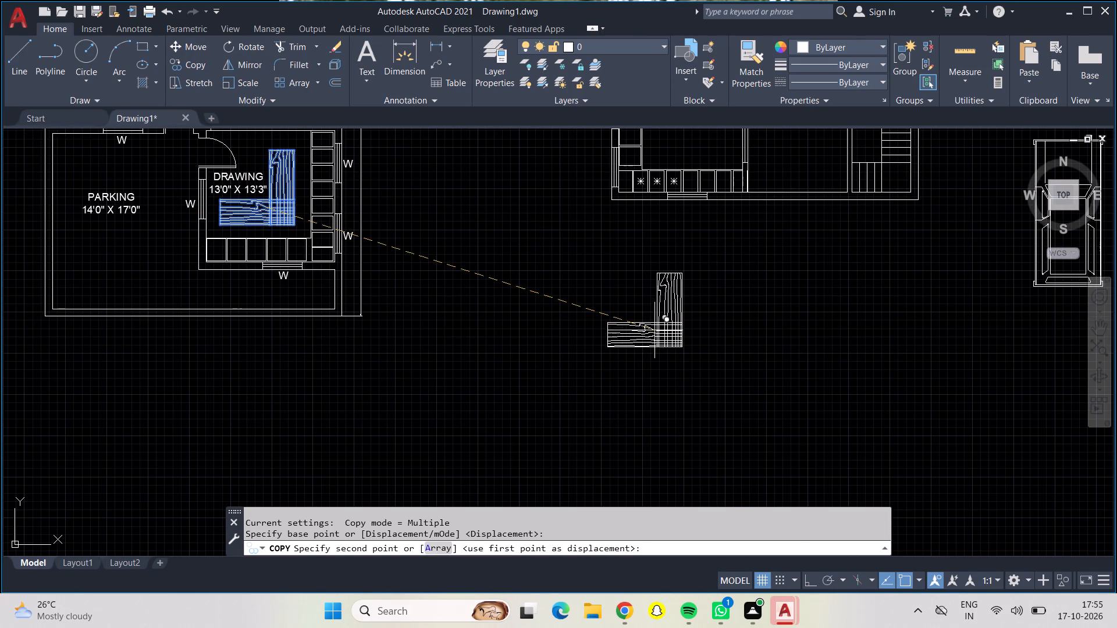
click(654, 330)
key(Return)
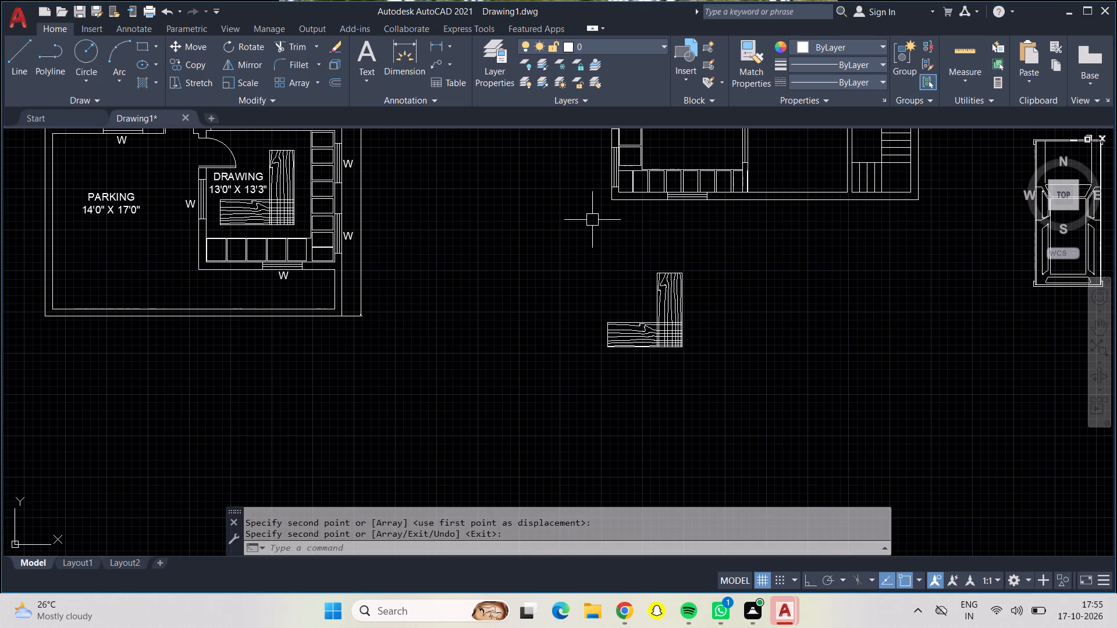
Rotate the copied L-shaped table 90° clockwise about its southeast corner with Ortho on.
click(564, 248)
click(806, 400)
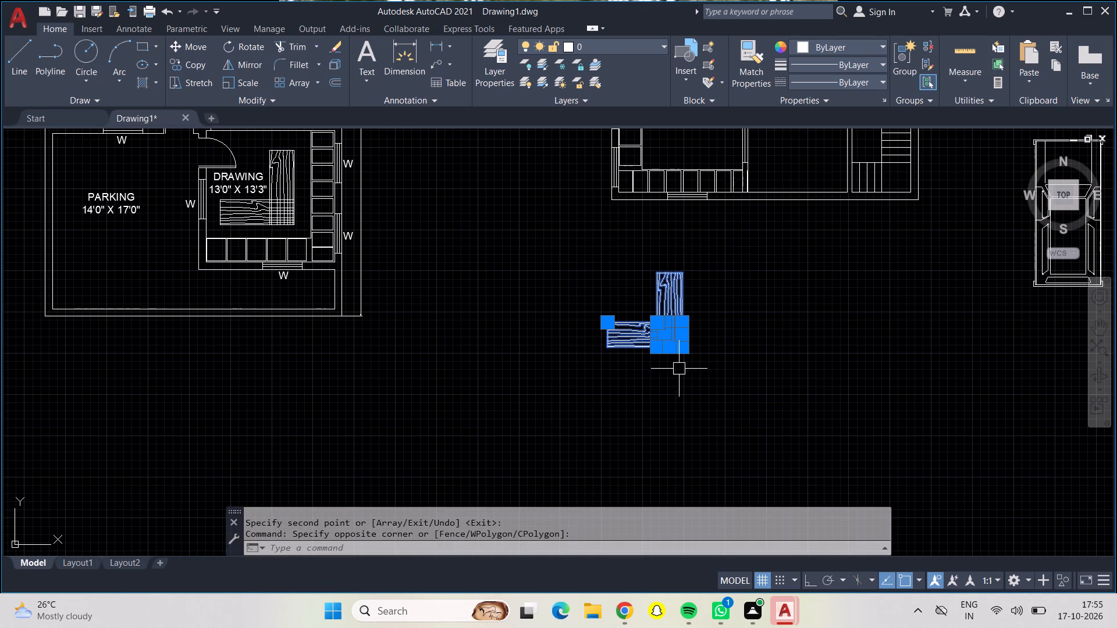
click(239, 40)
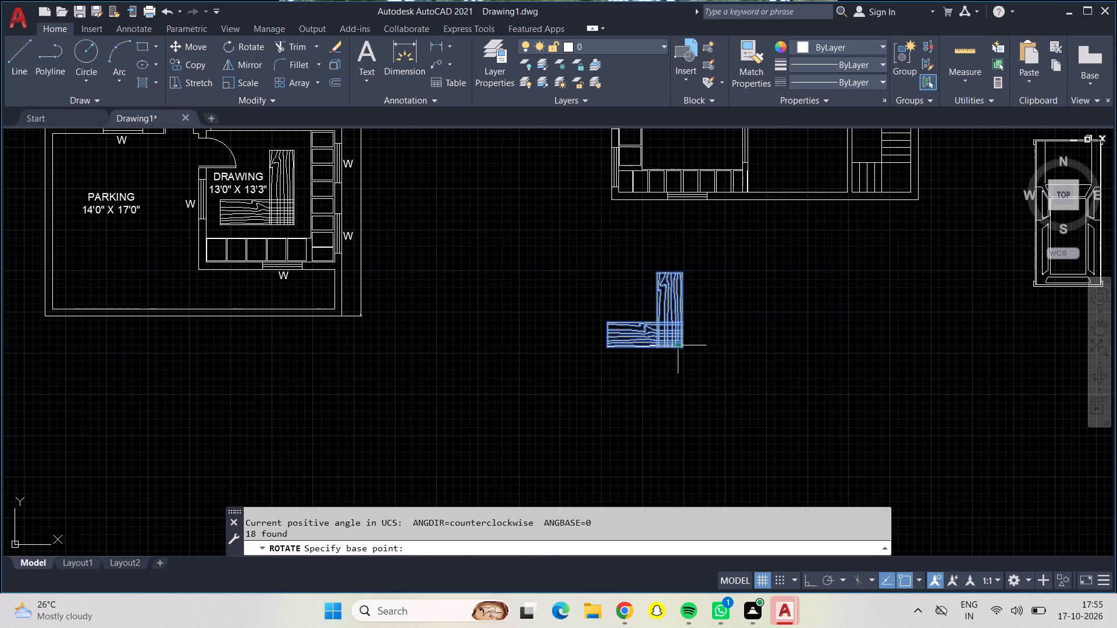
click(681, 345)
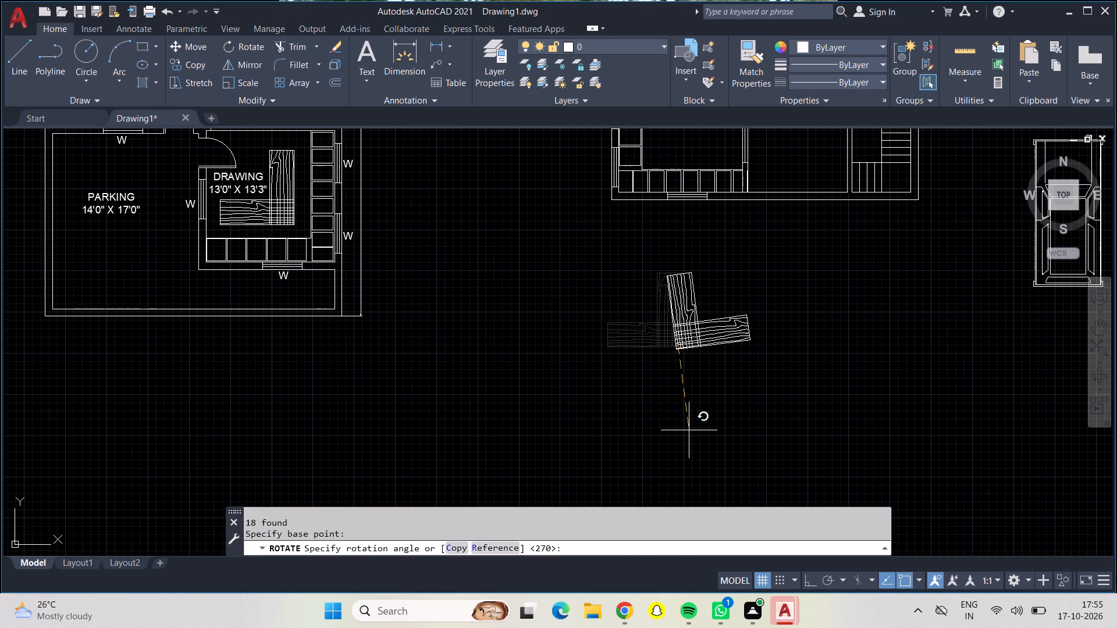
key(F8)
key(F8)
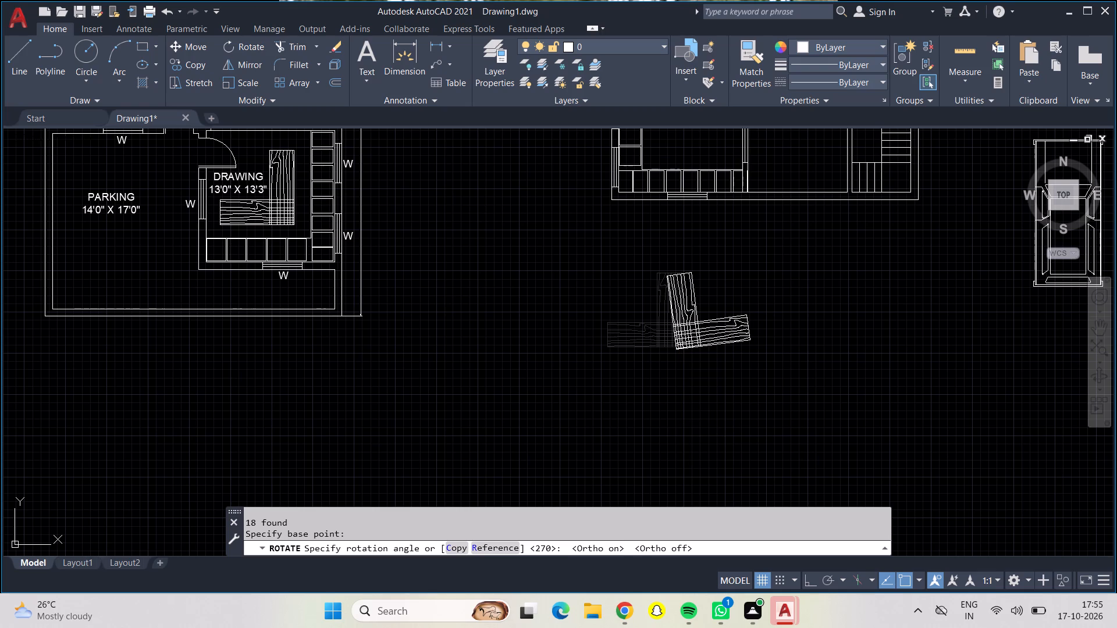
key(F8)
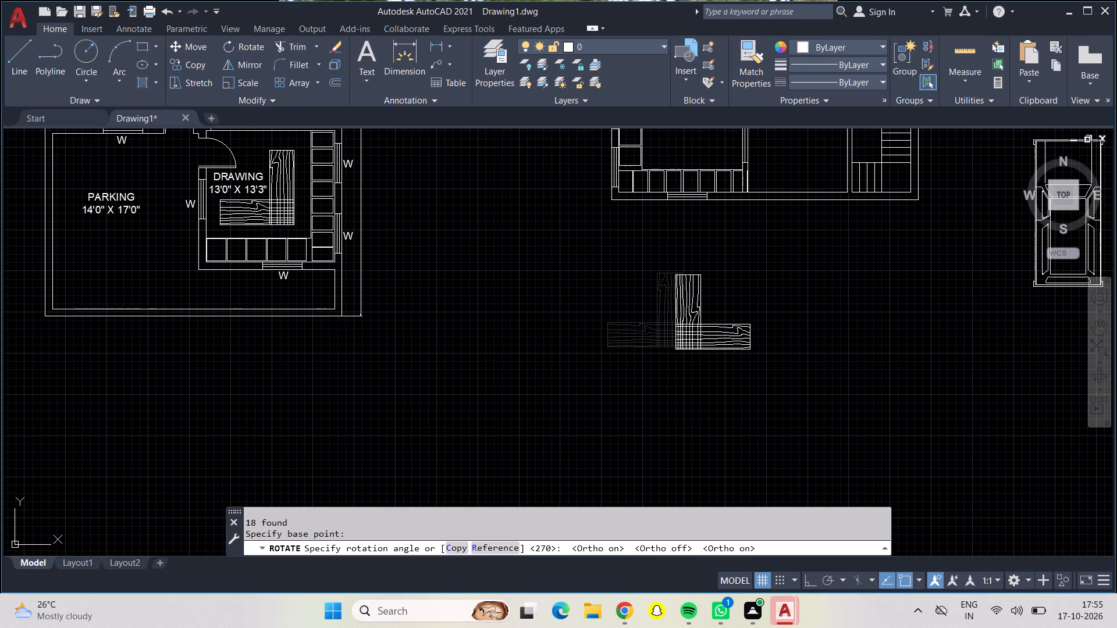
click(702, 450)
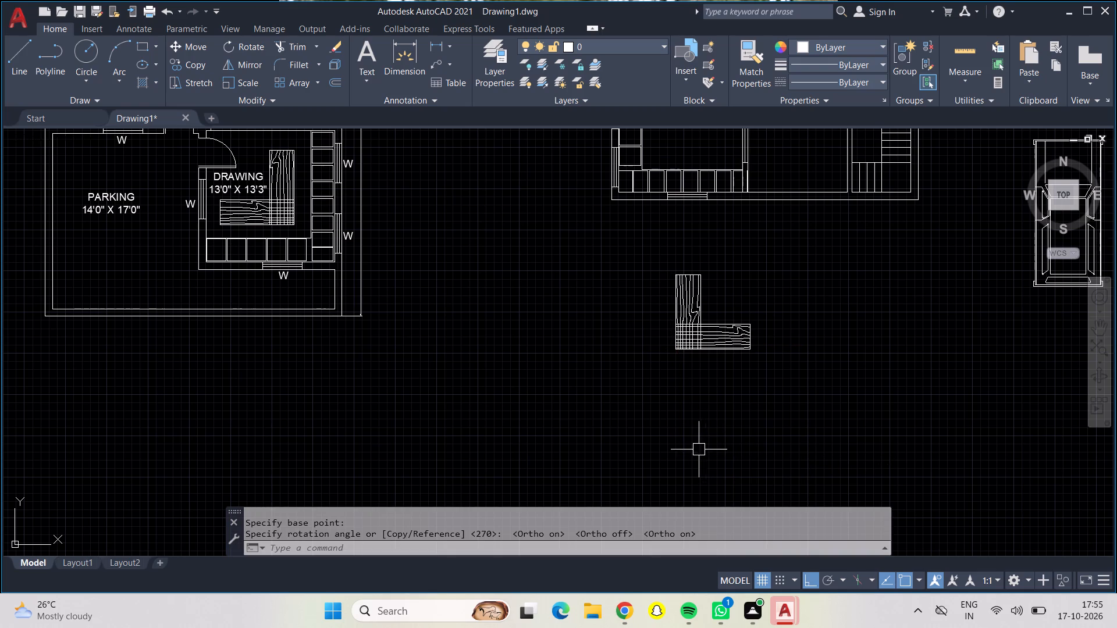
Move the rotated table, with Ortho off, into the new plan's southwest room, inside the angle of the L-shaped sofa.
click(648, 258)
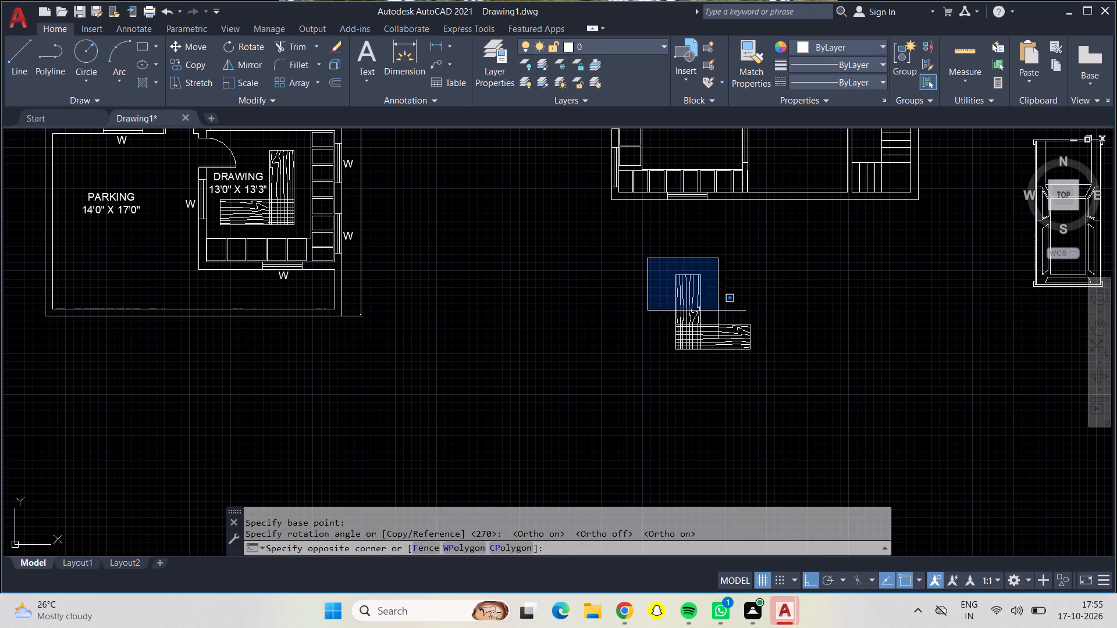
click(780, 375)
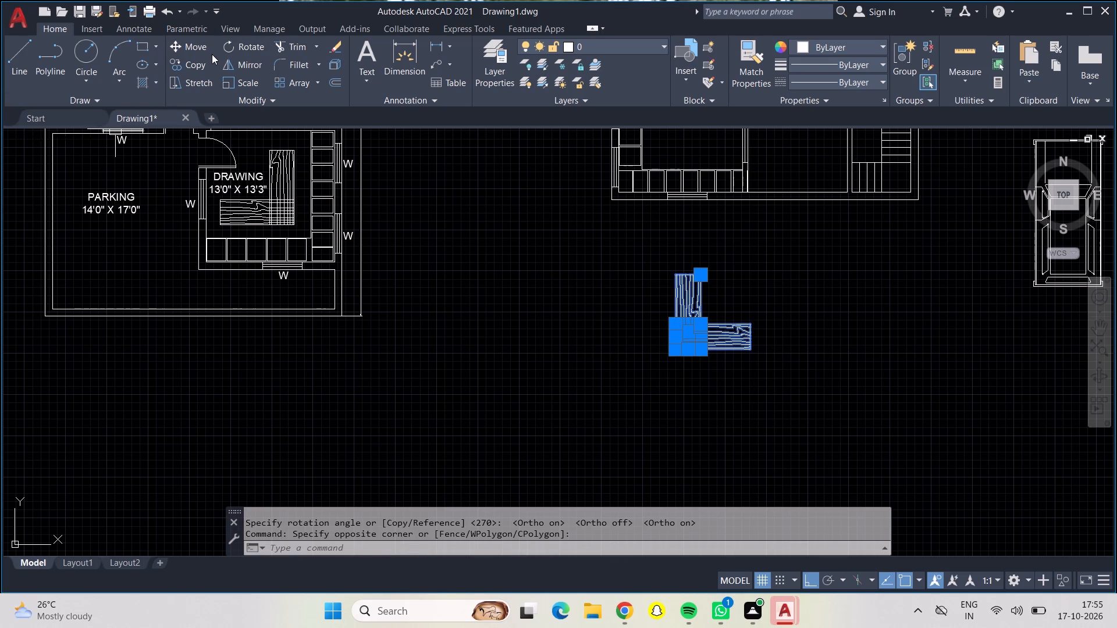
click(202, 47)
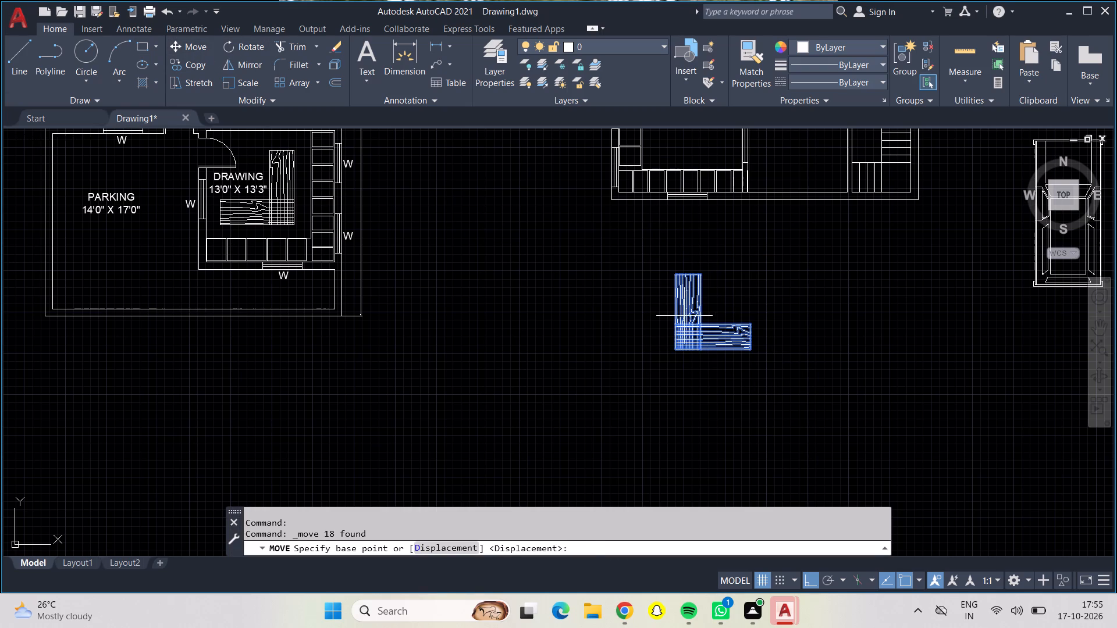
click(685, 316)
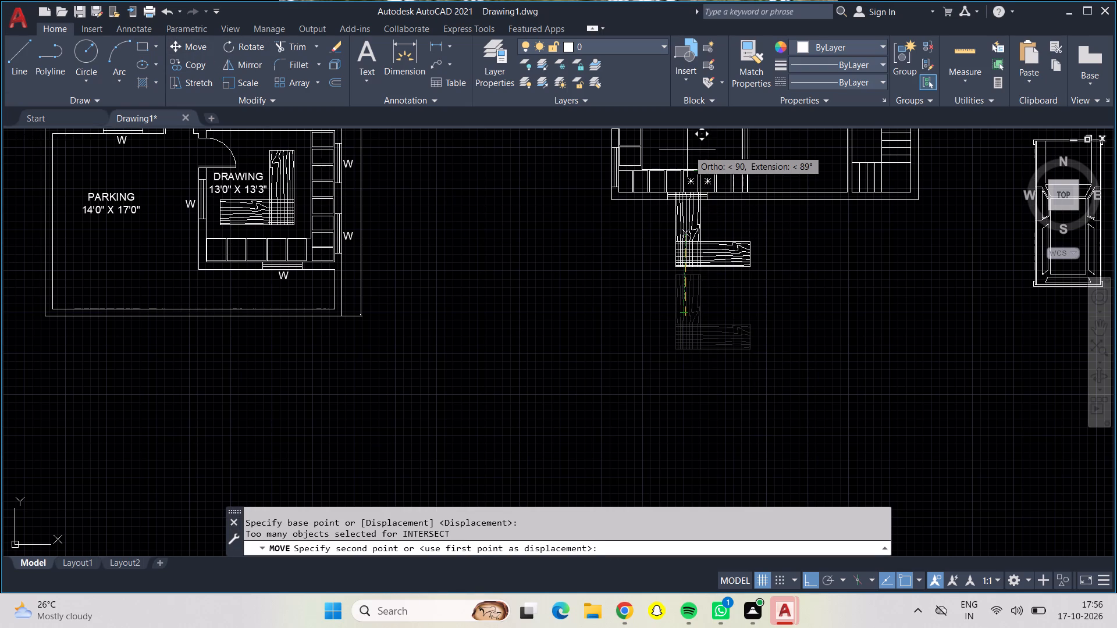
middle_drag(687, 149, 715, 318)
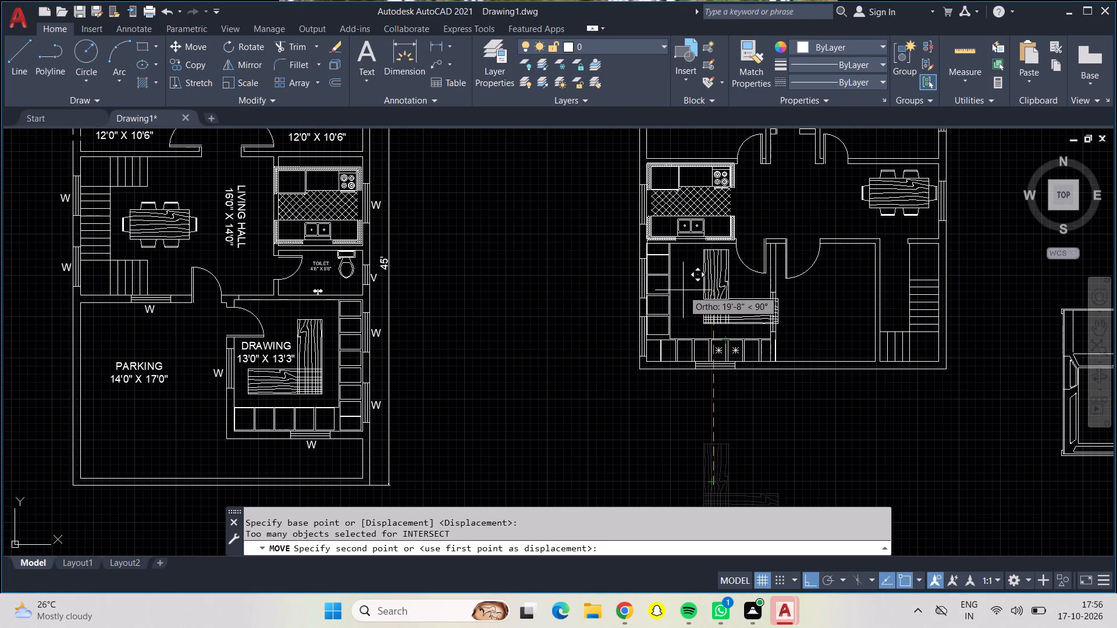
key(F8)
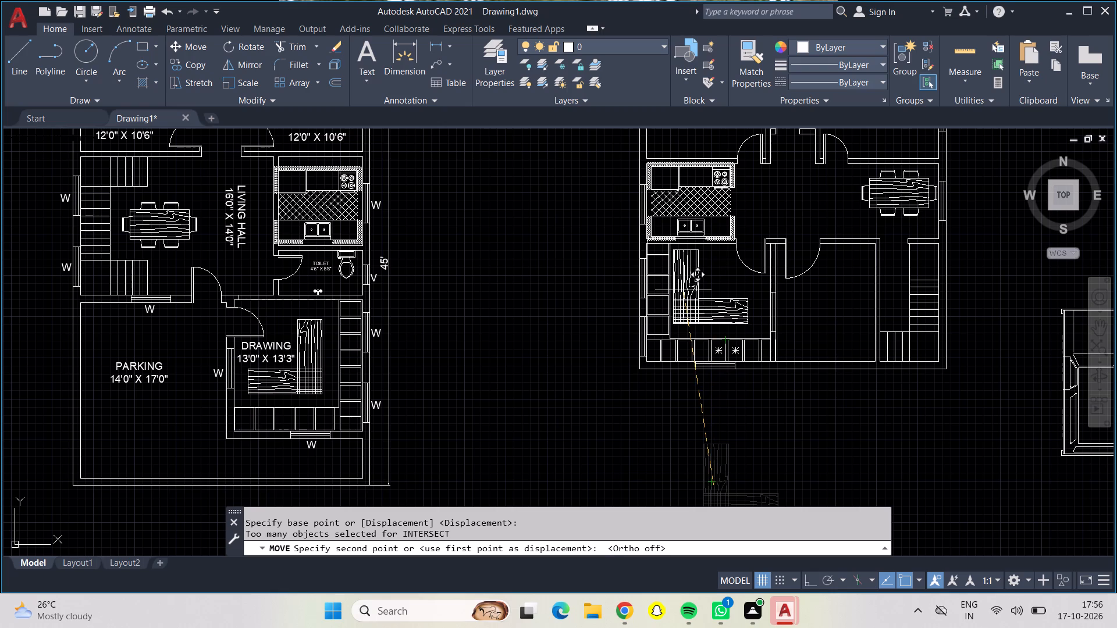
scroll(699, 303, up, 2)
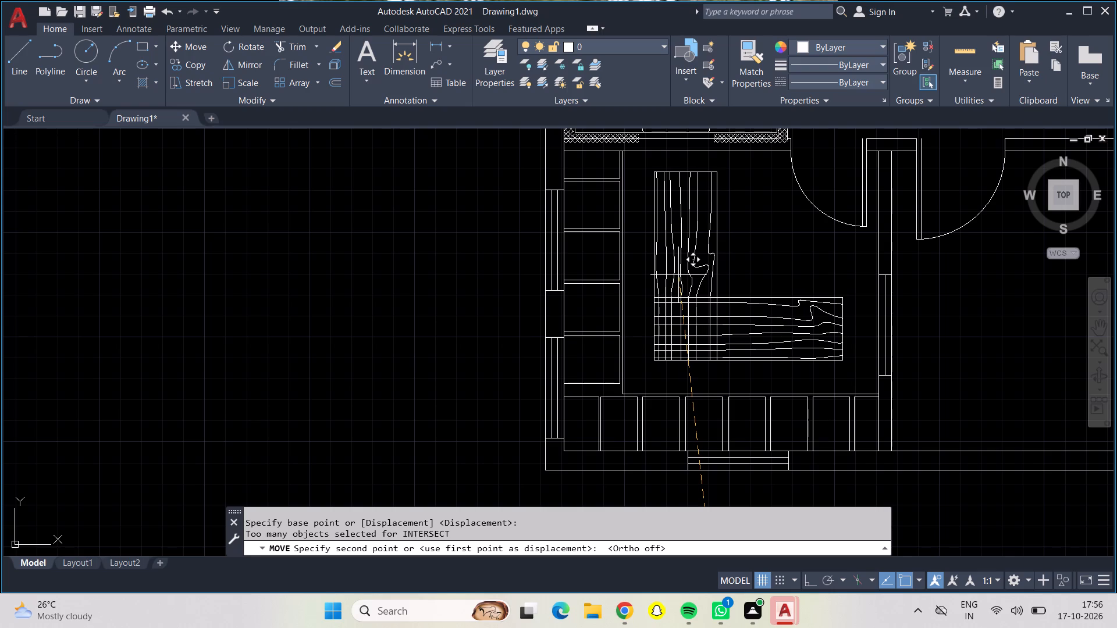
click(678, 275)
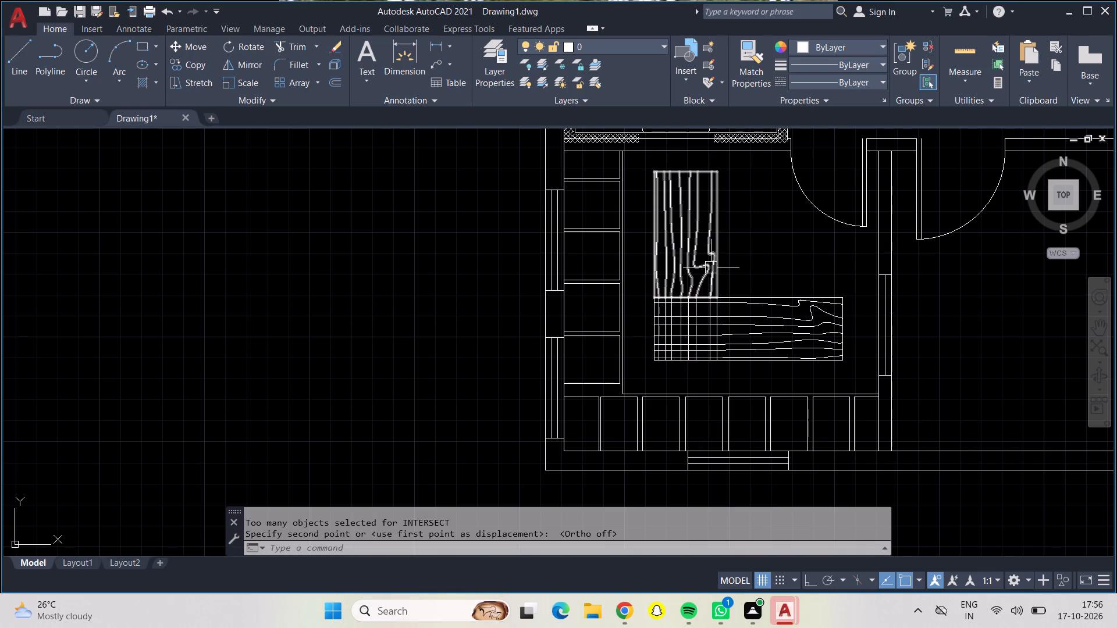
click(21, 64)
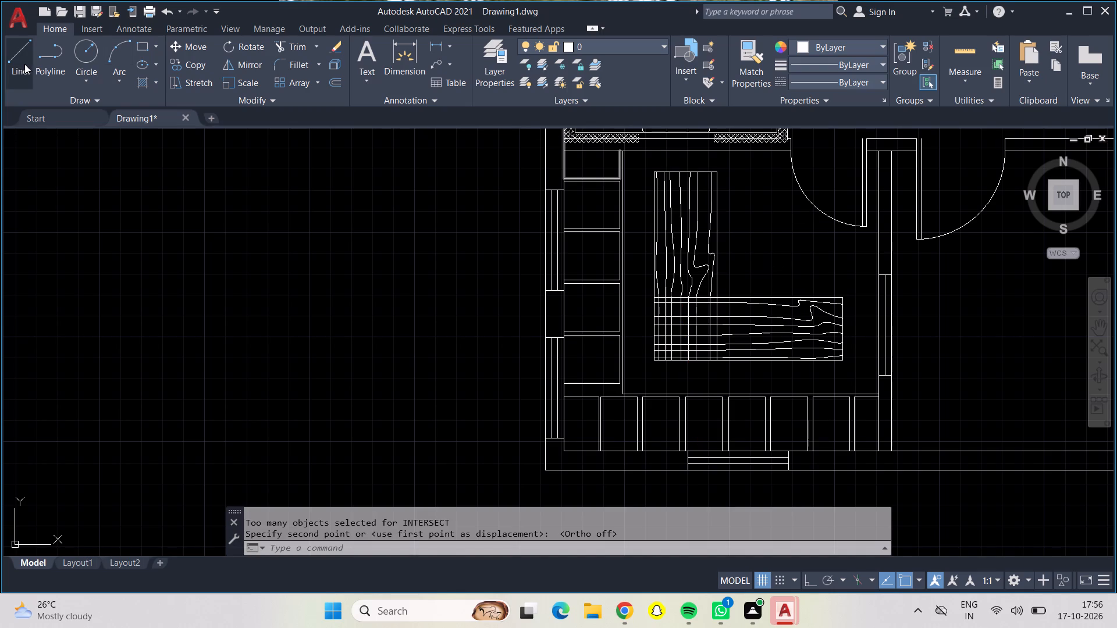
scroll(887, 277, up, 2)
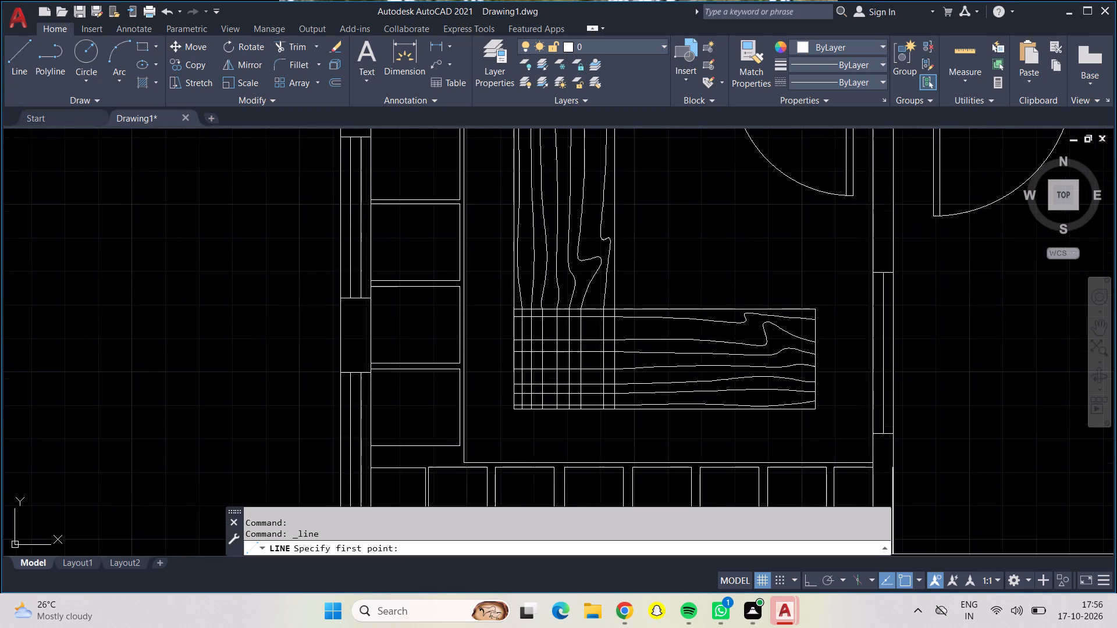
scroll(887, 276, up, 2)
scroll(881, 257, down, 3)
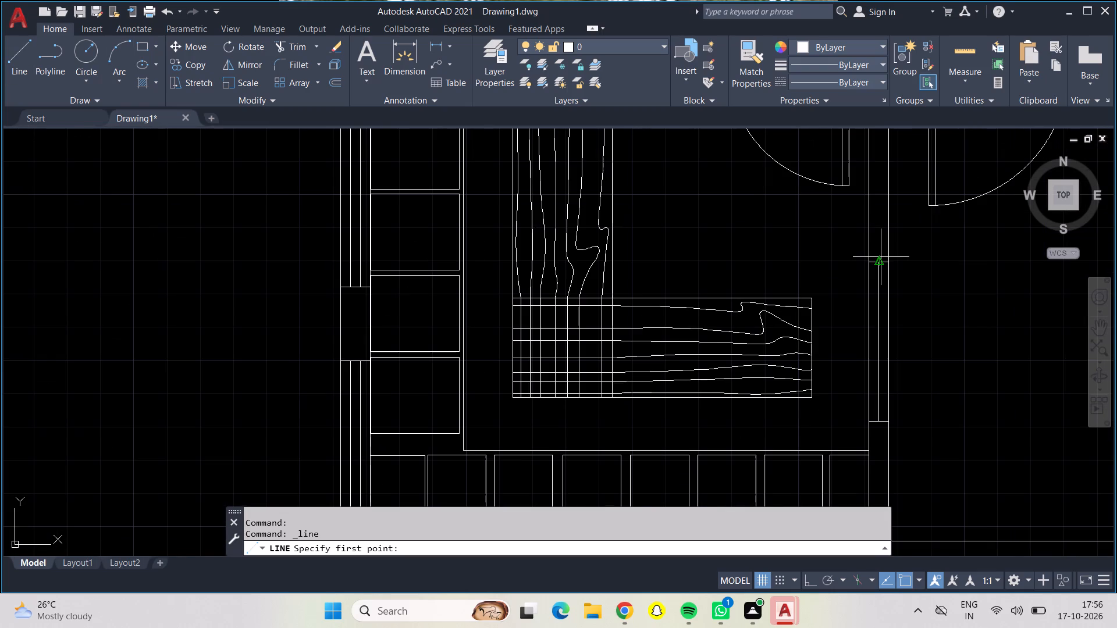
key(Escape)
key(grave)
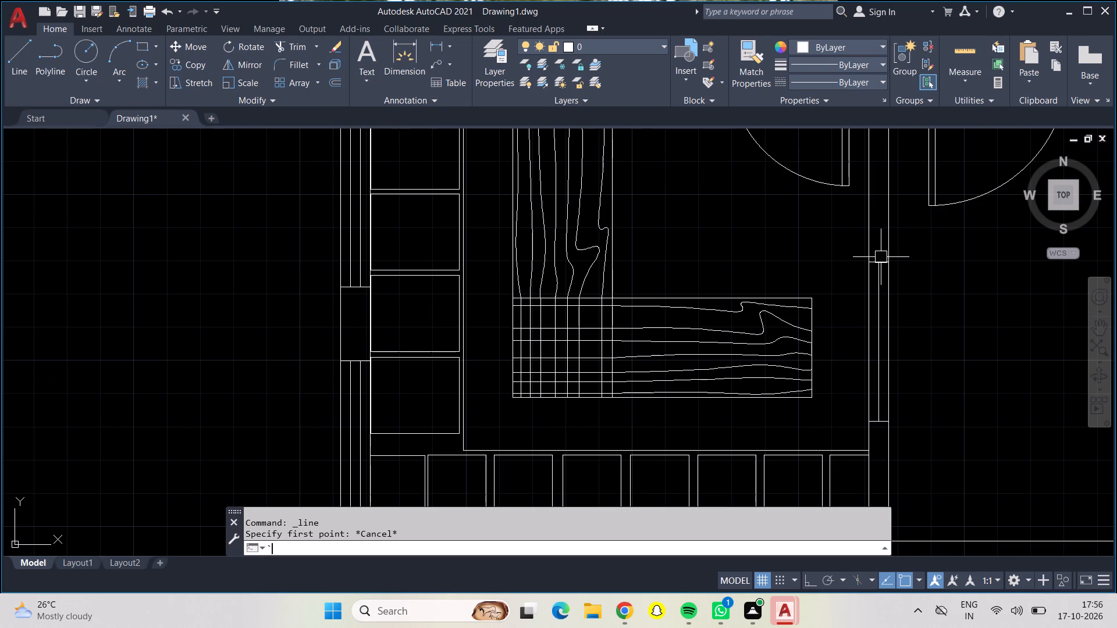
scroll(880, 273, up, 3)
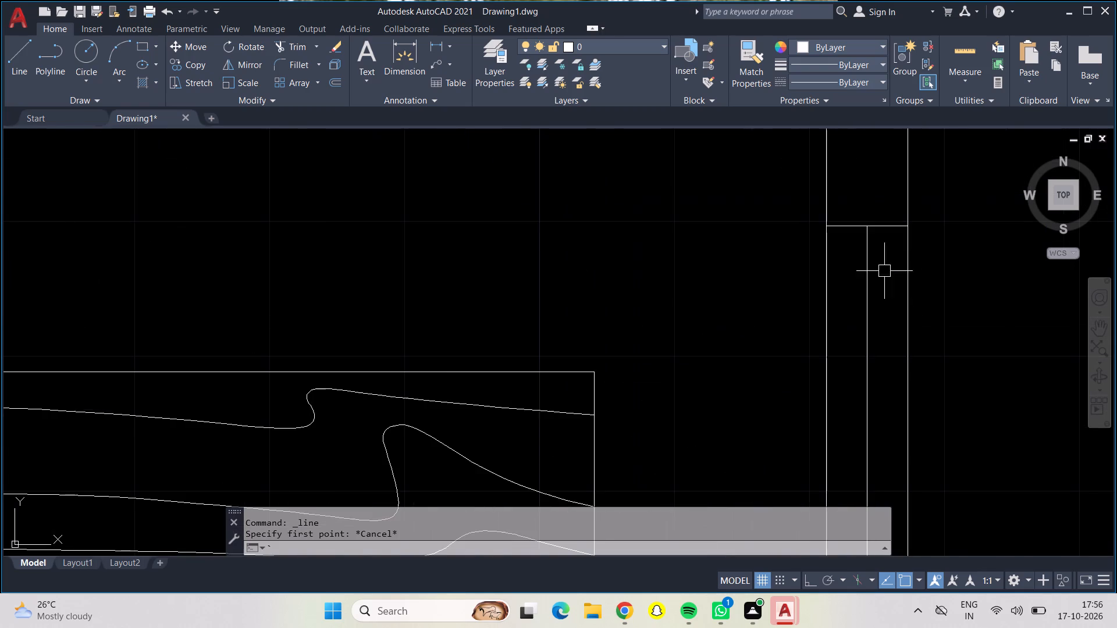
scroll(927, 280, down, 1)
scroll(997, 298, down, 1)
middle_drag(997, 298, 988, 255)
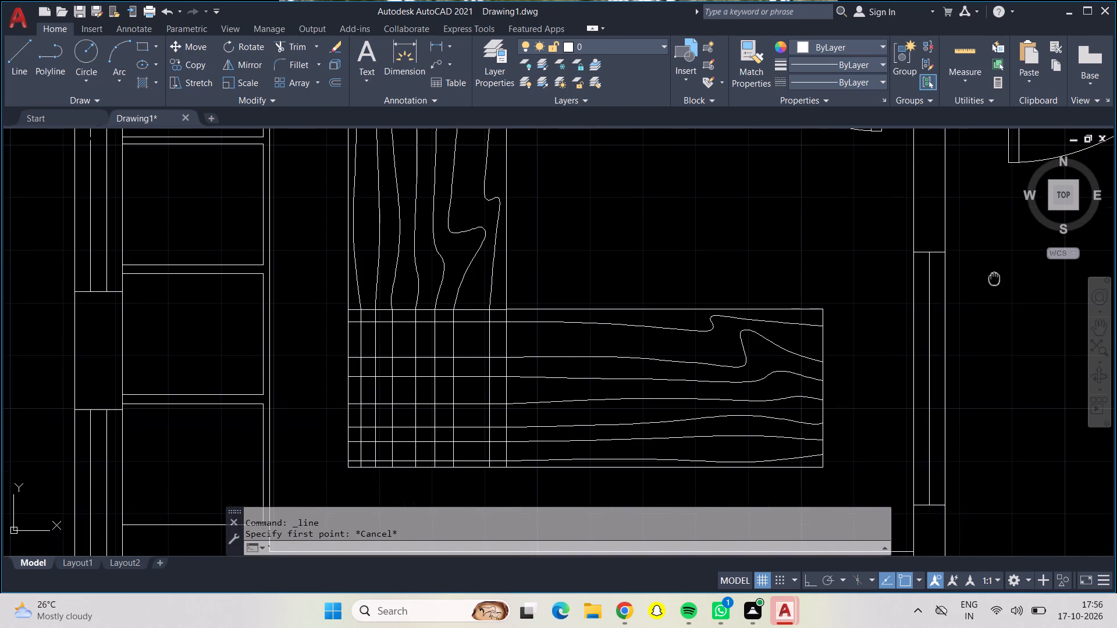
Trim the eastern halves of the two short cross lines in the southwest room's east wall, leaving a half-thickness recess outline.
middle_drag(988, 255, 979, 220)
click(292, 44)
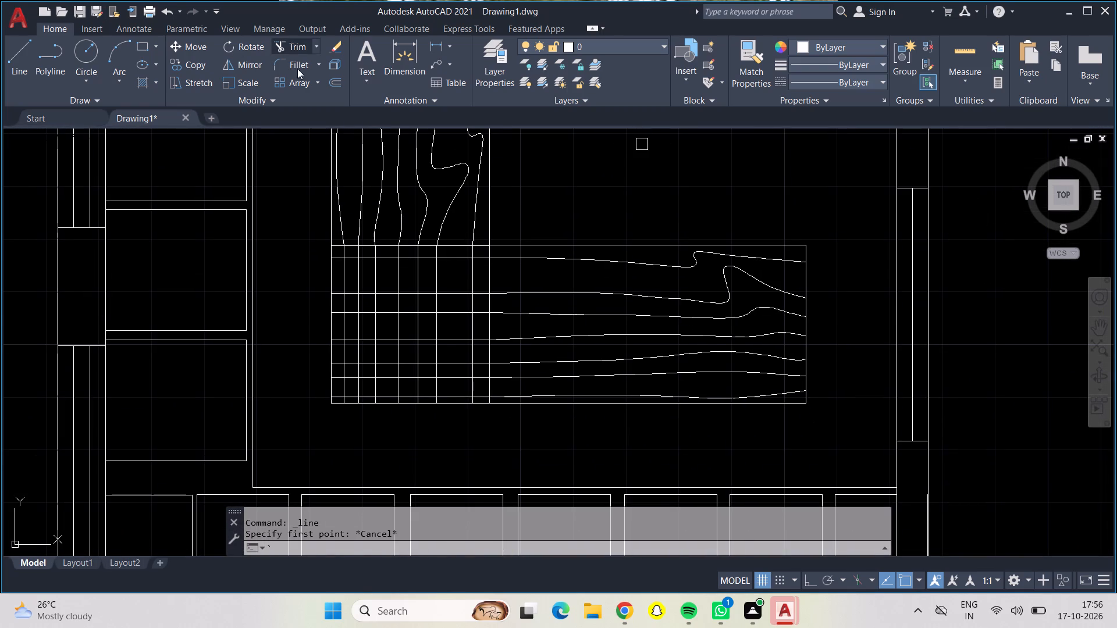
scroll(925, 185, up, 3)
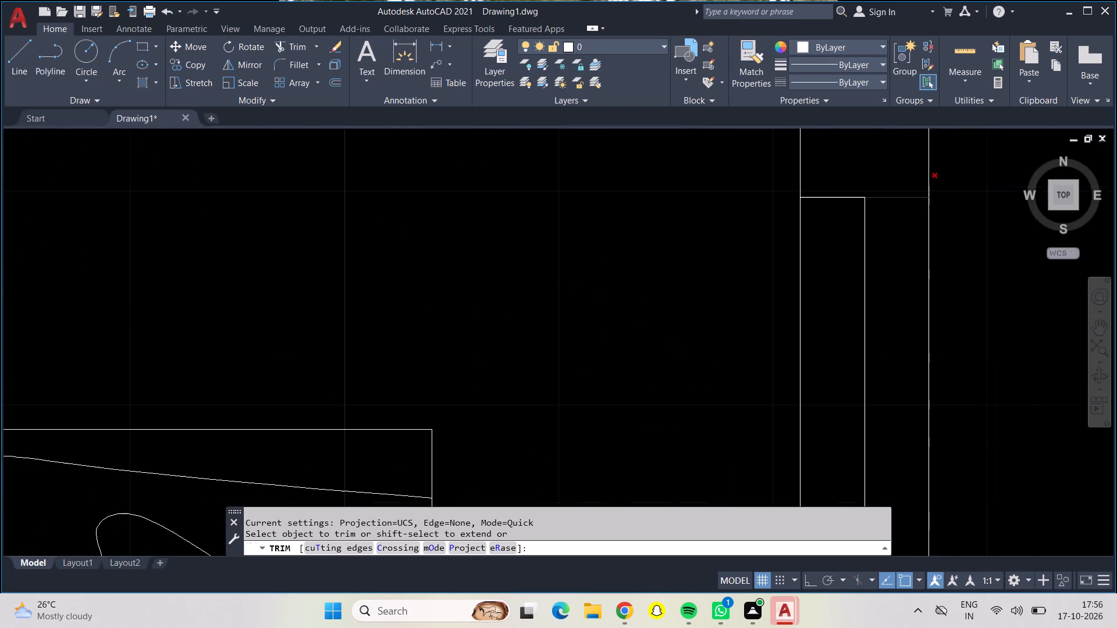
click(894, 197)
scroll(902, 281, down, 1)
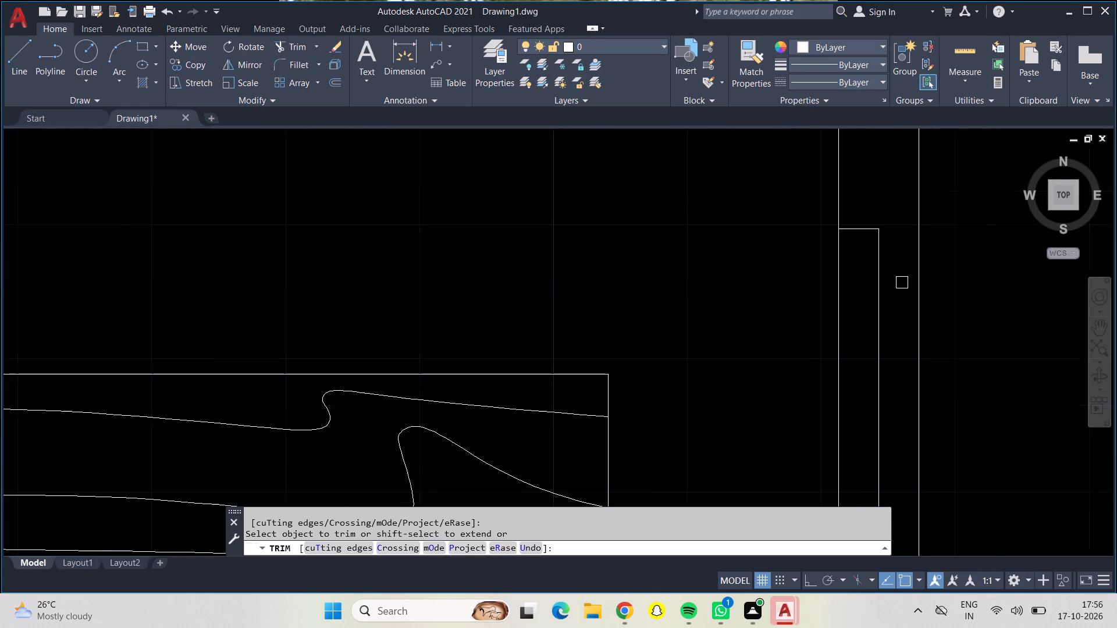
scroll(902, 284, down, 1)
middle_drag(903, 284, 865, 168)
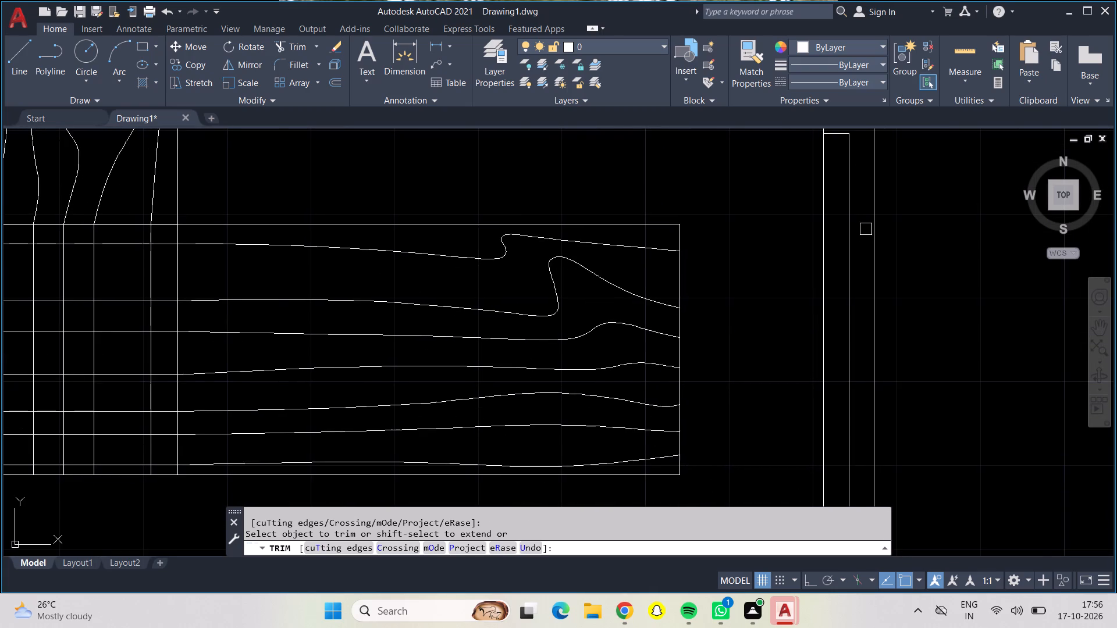
scroll(866, 237, down, 1)
scroll(855, 427, up, 3)
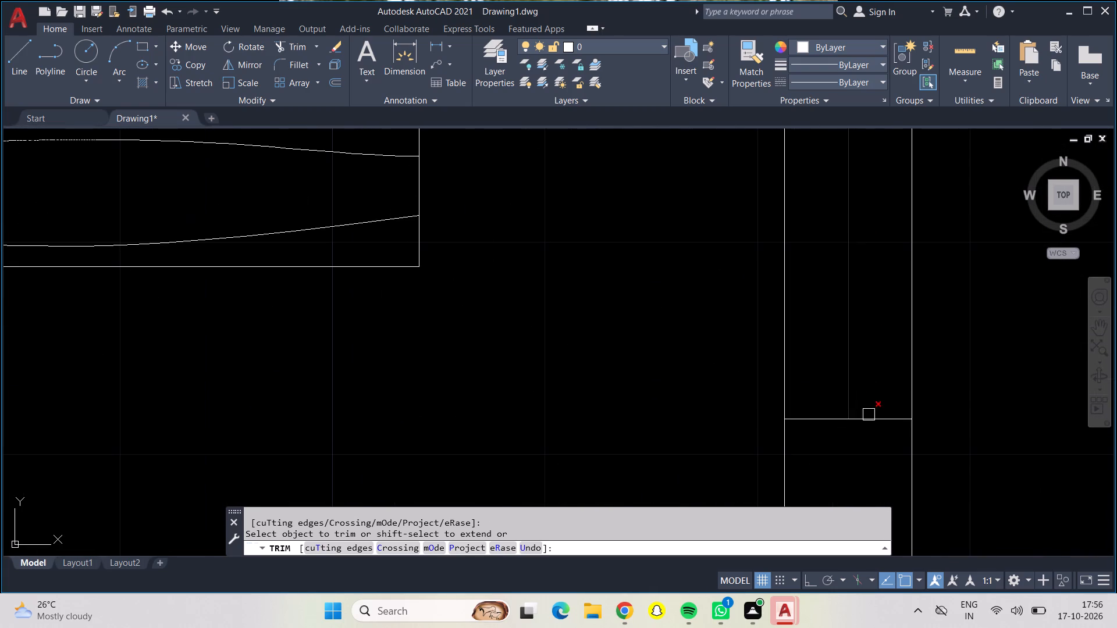
click(877, 415)
scroll(873, 412, down, 2)
scroll(757, 370, down, 1)
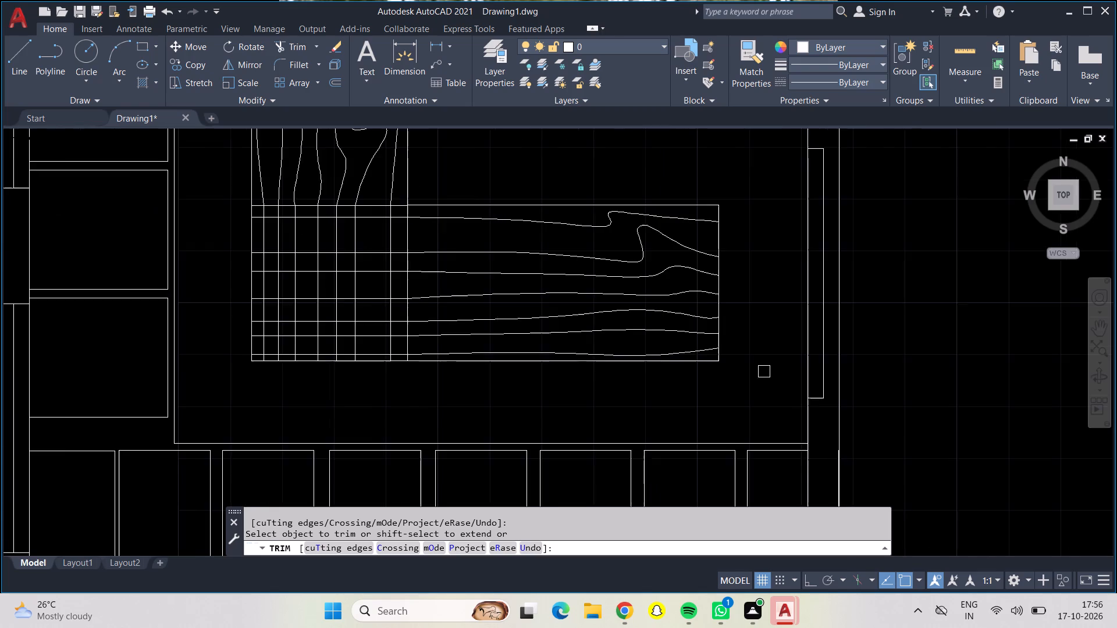
middle_drag(764, 372, 792, 426)
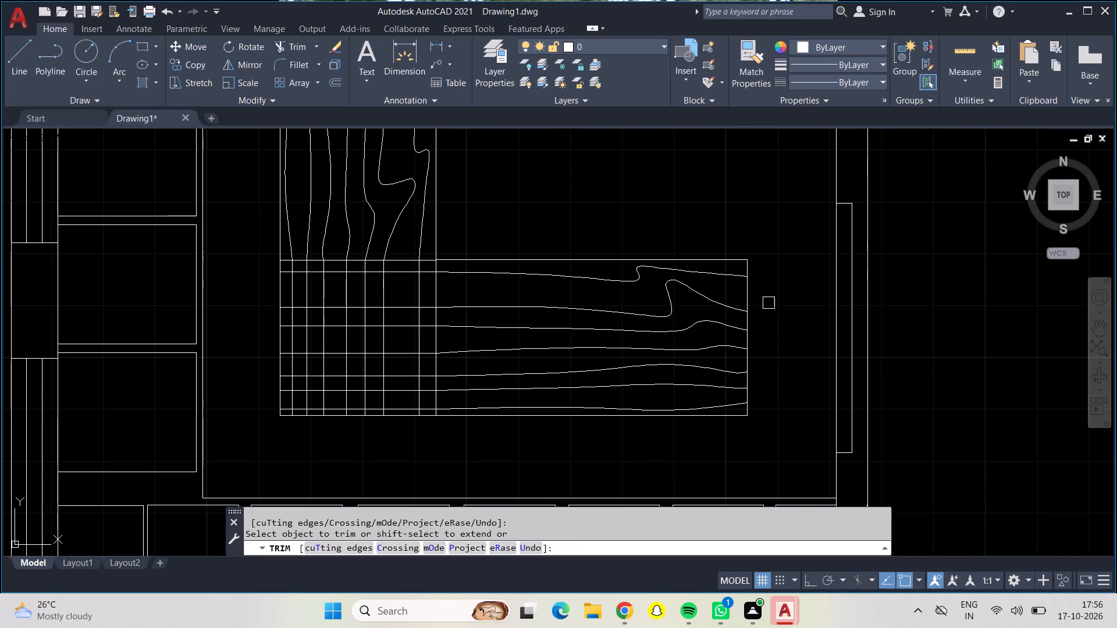
key(Escape)
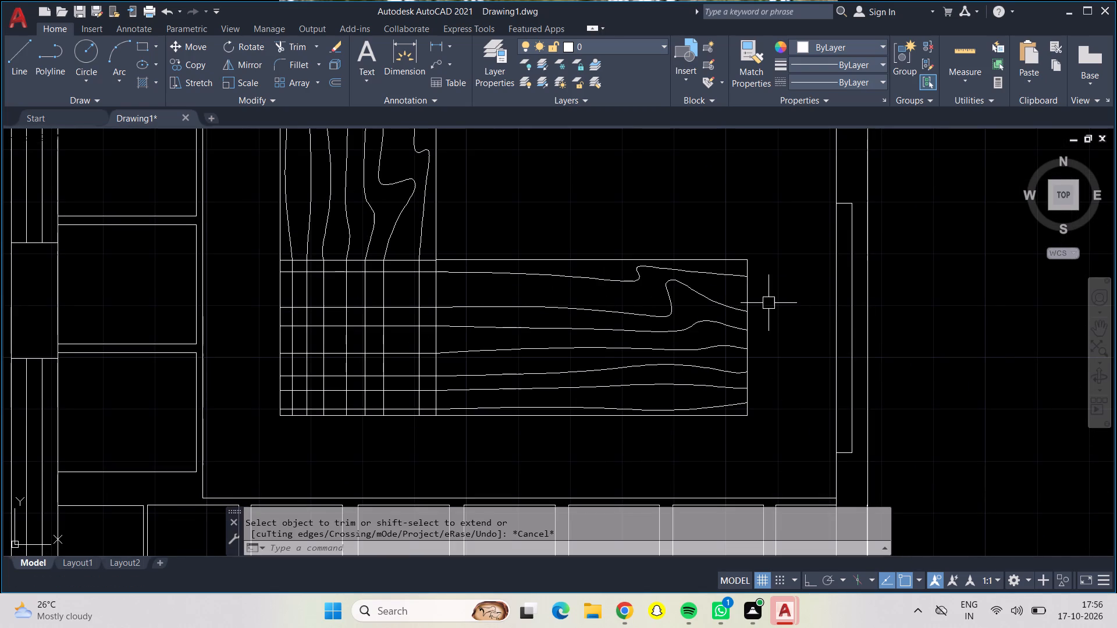
Move the three recess lines north along the southwest room's east wall, to just below the door swings.
click(852, 244)
scroll(845, 205, up, 4)
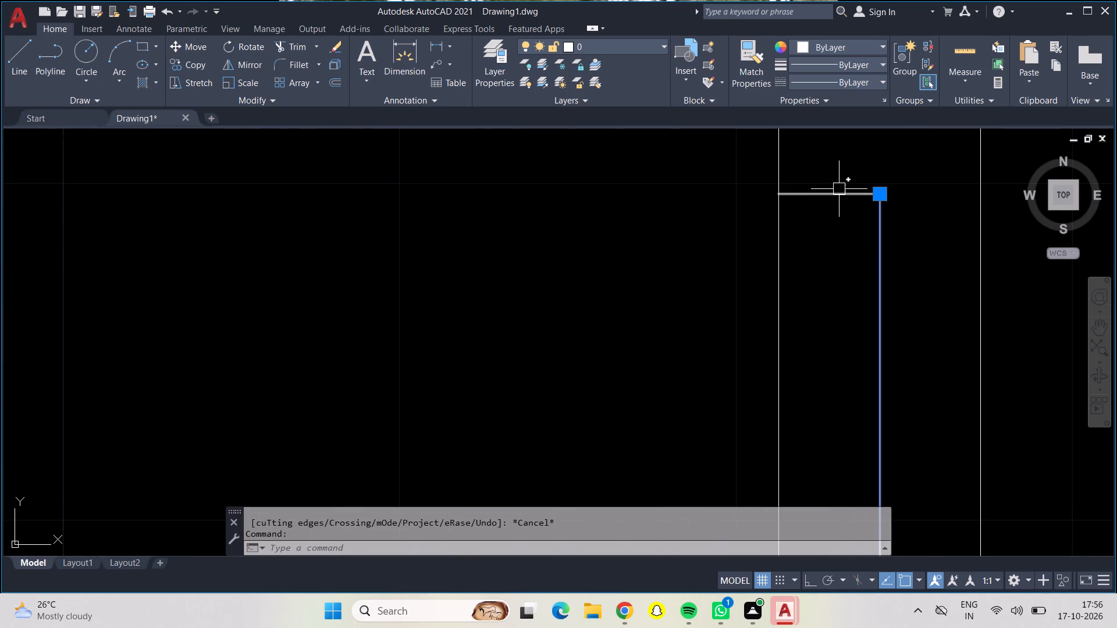
click(844, 191)
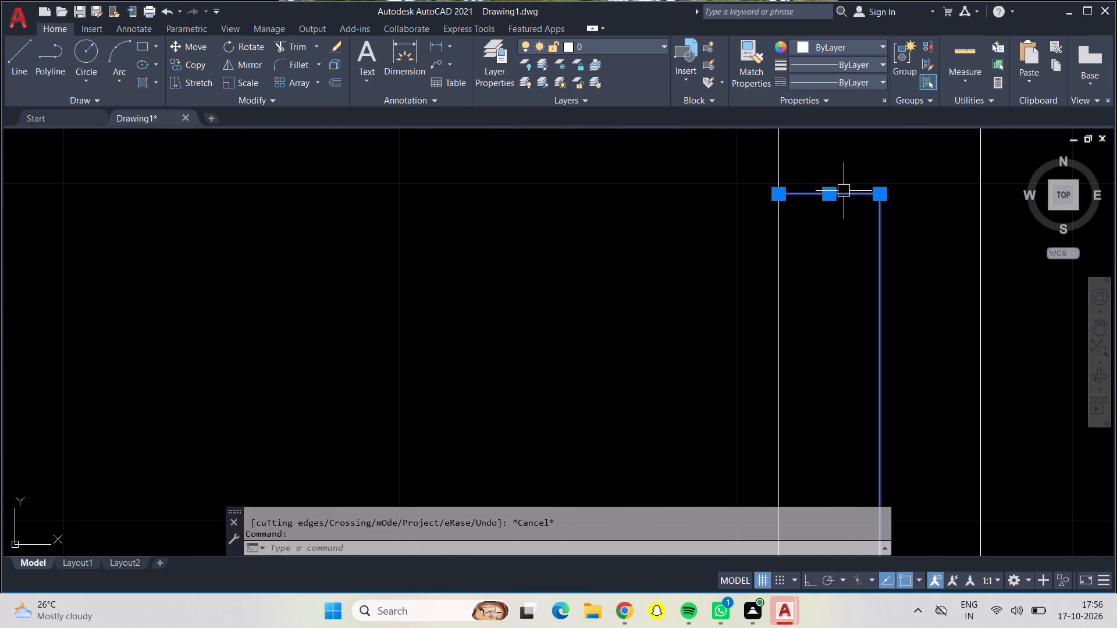
scroll(842, 233, down, 2)
middle_drag(759, 395, 757, 175)
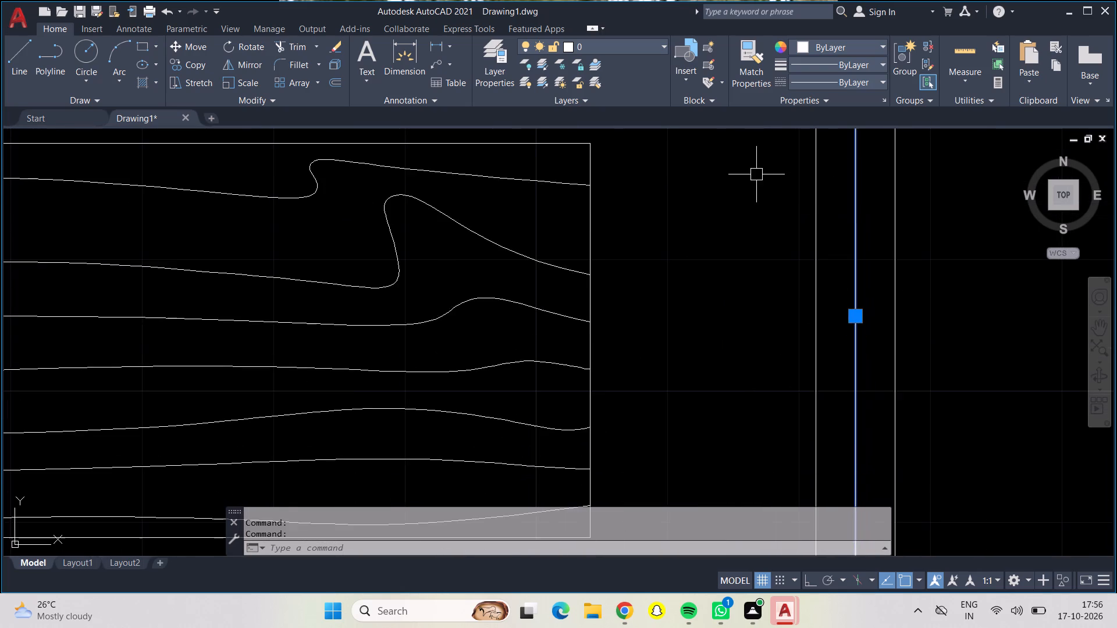
scroll(751, 205, down, 2)
middle_drag(746, 252, 741, 172)
scroll(784, 288, up, 4)
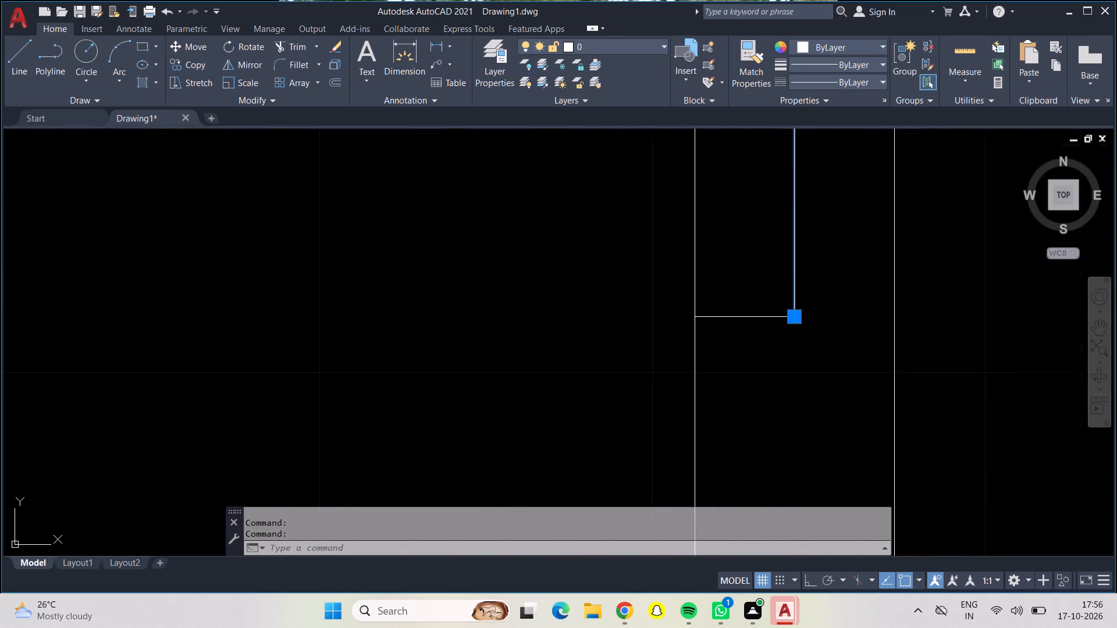
click(763, 314)
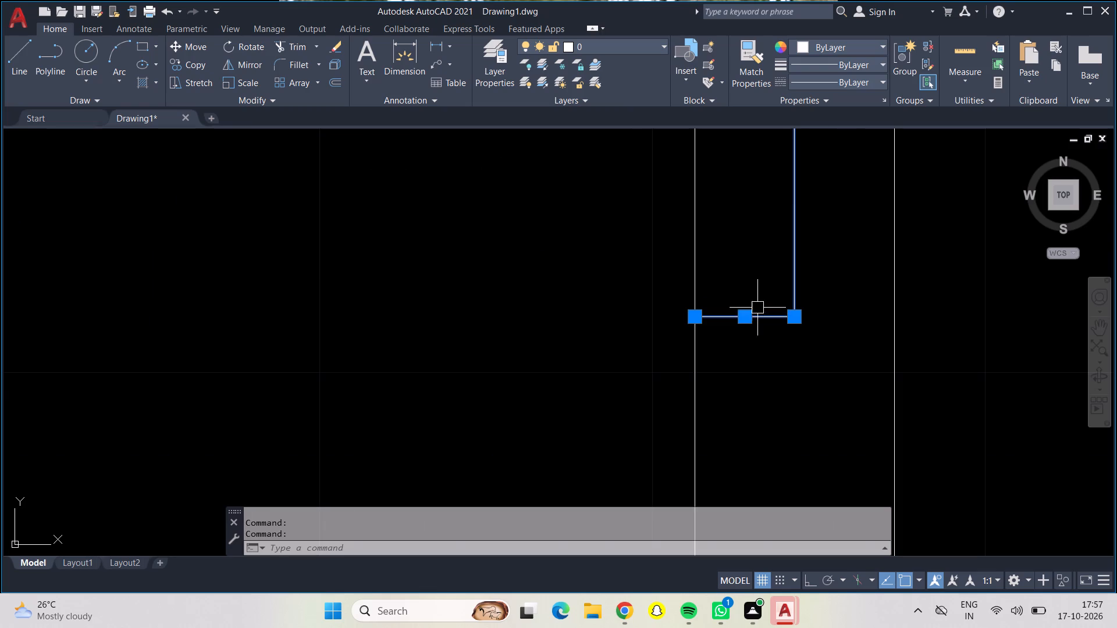
scroll(757, 294, up, 1)
scroll(654, 246, down, 3)
scroll(589, 251, up, 1)
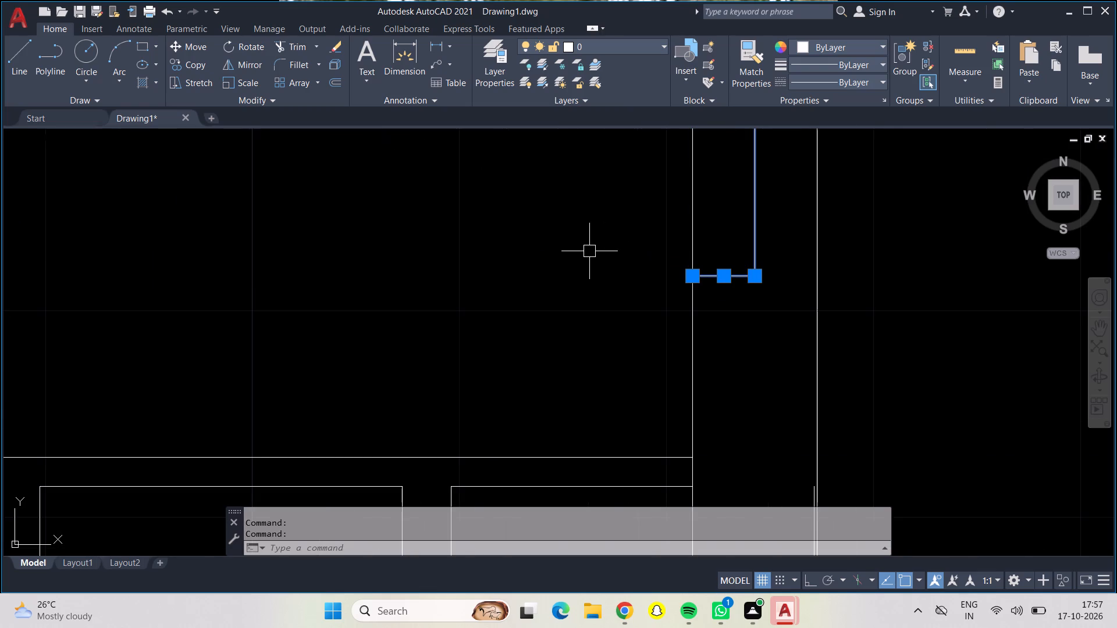
middle_click(589, 251)
scroll(589, 251, down, 3)
middle_drag(584, 223, 577, 342)
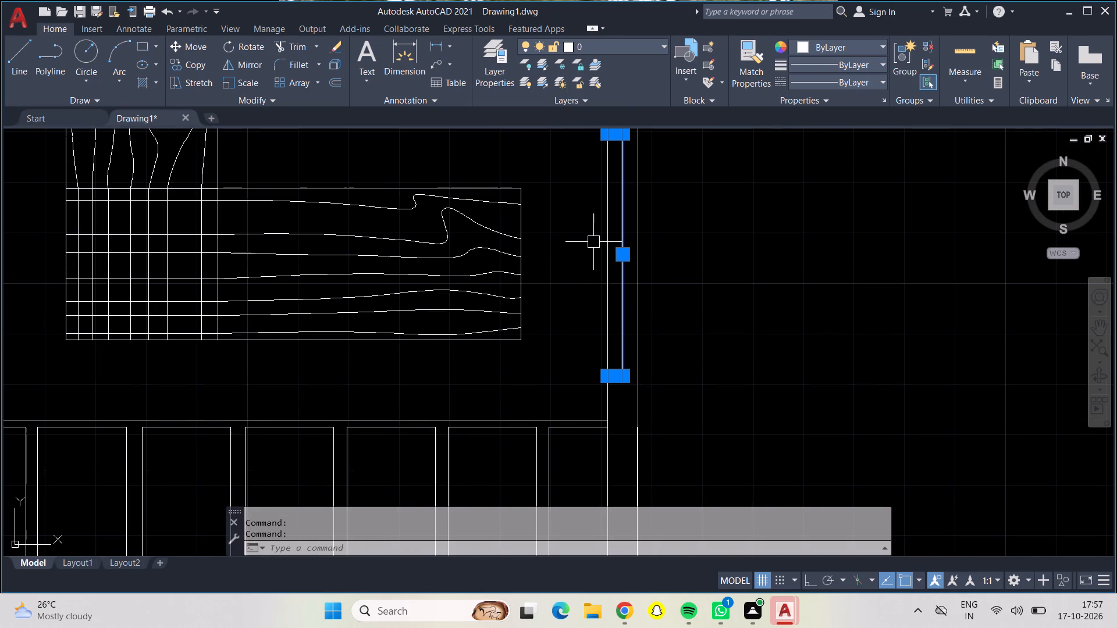
scroll(584, 242, up, 1)
scroll(584, 242, down, 2)
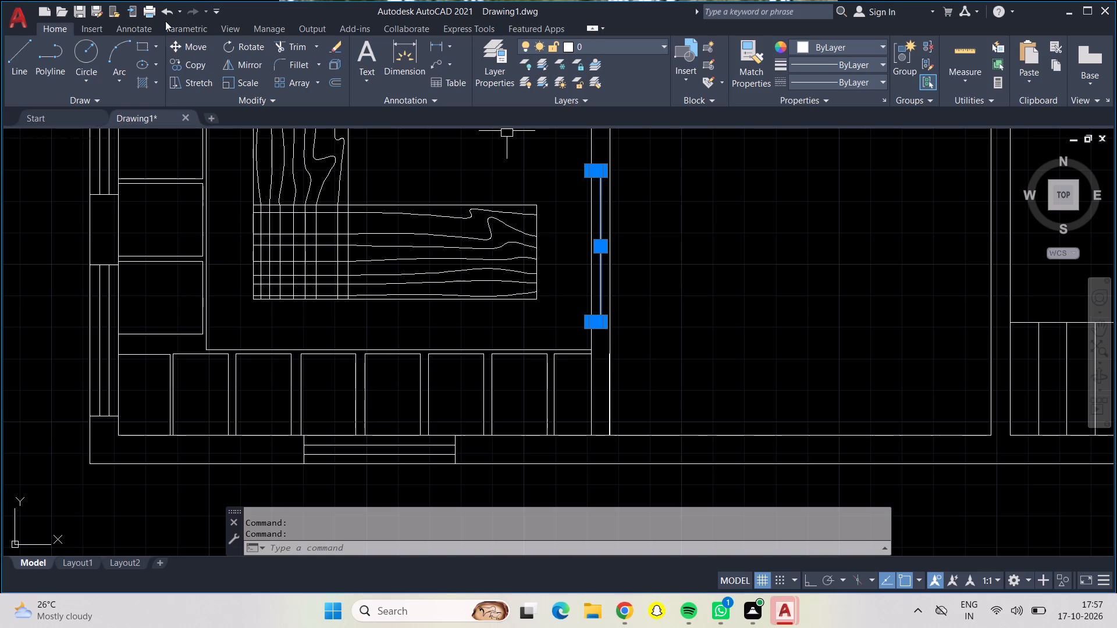
click(183, 48)
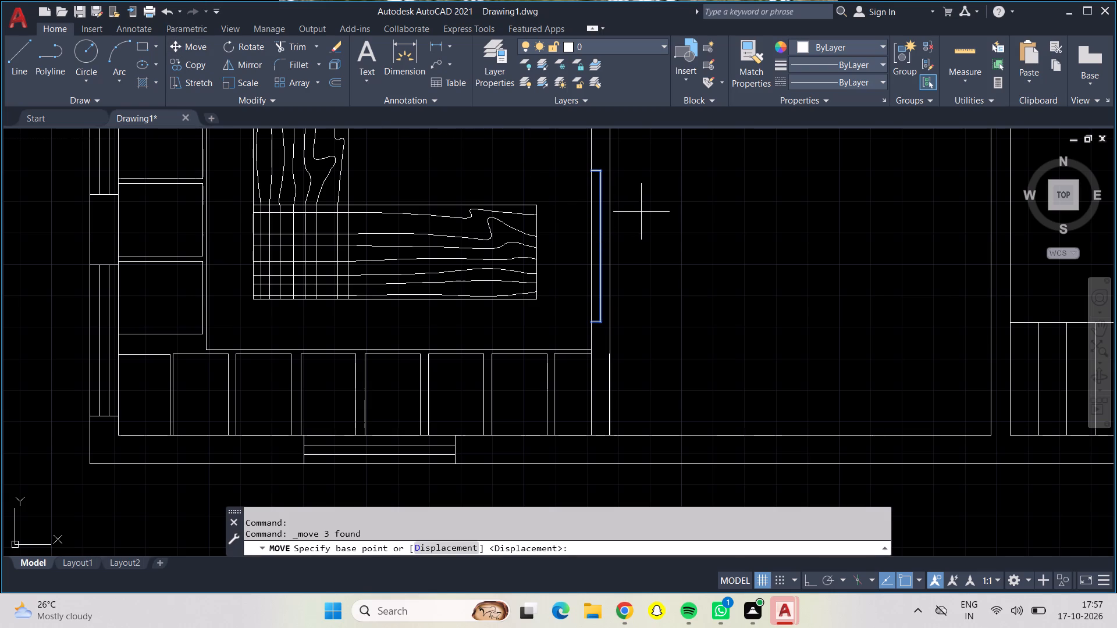
scroll(611, 227, up, 1)
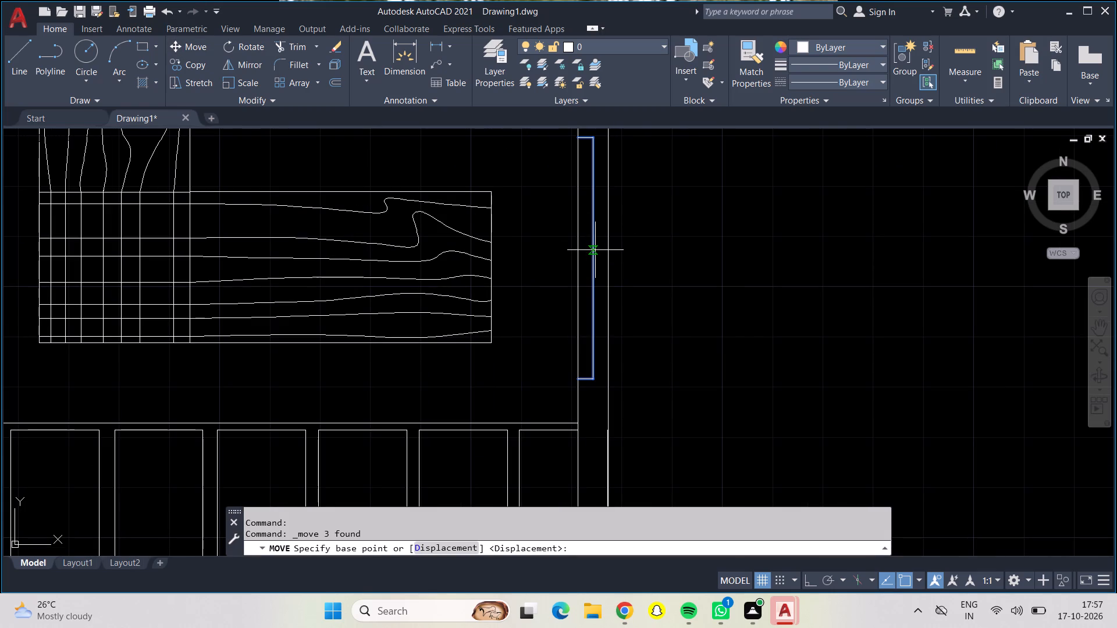
click(595, 250)
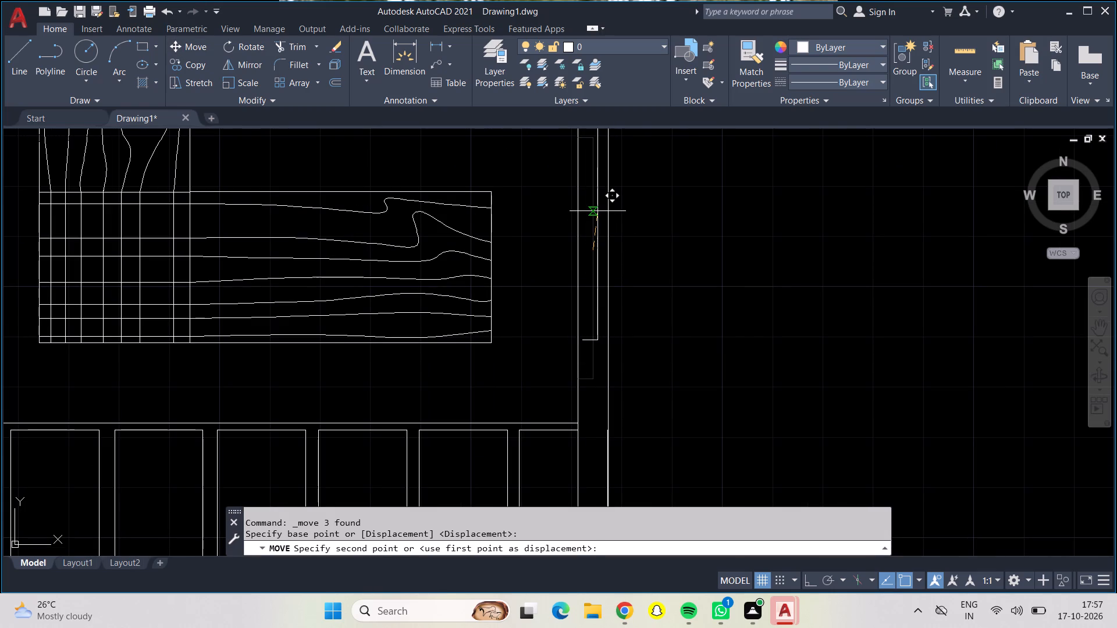
middle_drag(590, 207, 607, 424)
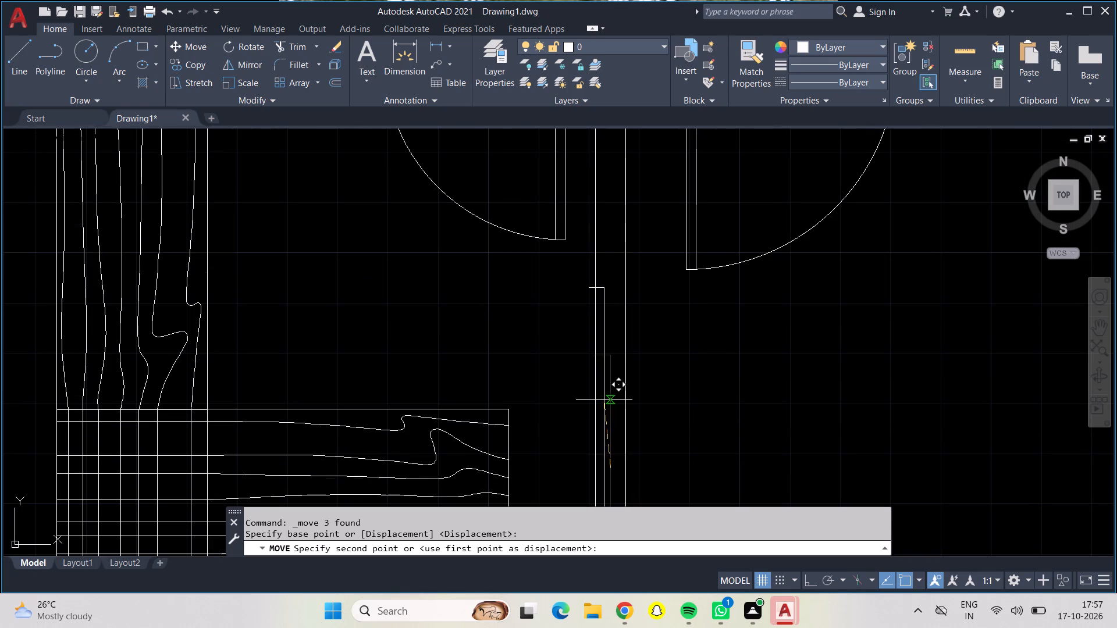
middle_drag(612, 400, 614, 338)
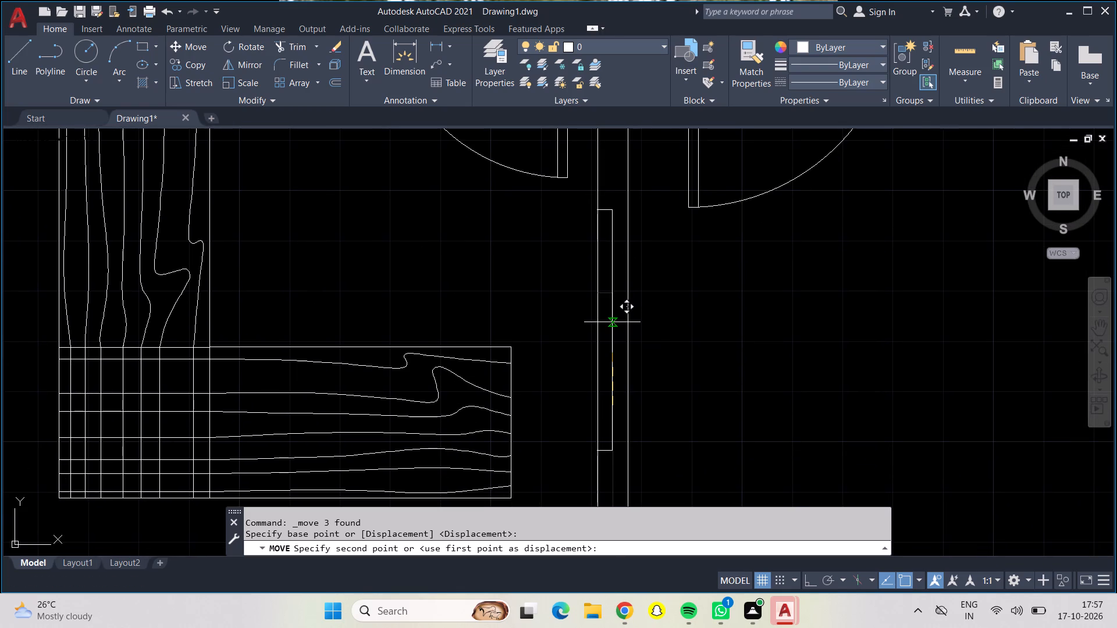
click(612, 321)
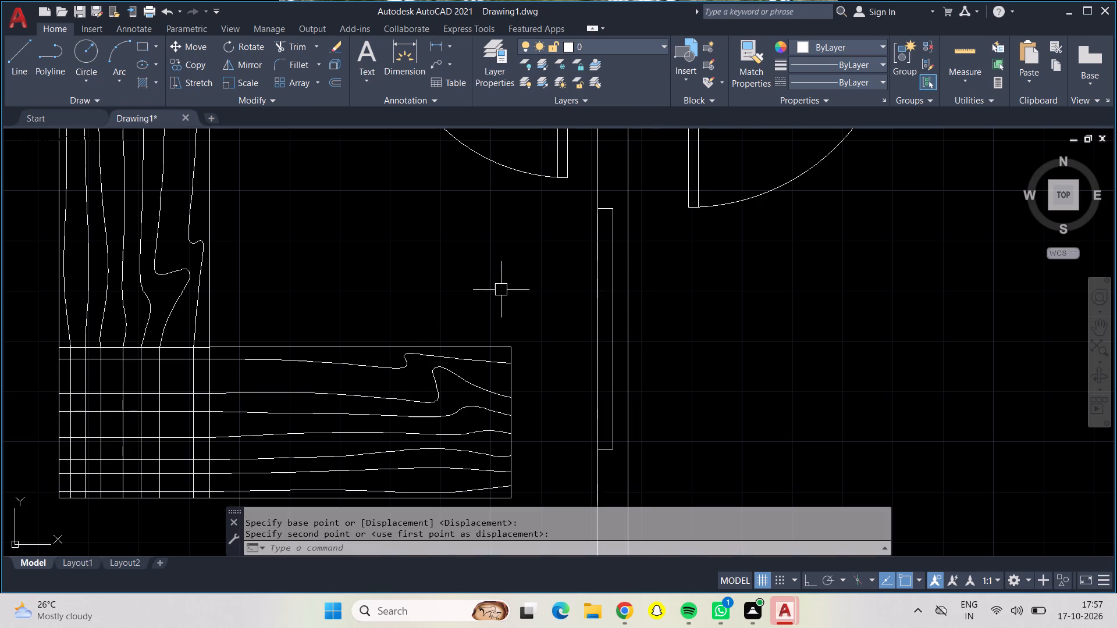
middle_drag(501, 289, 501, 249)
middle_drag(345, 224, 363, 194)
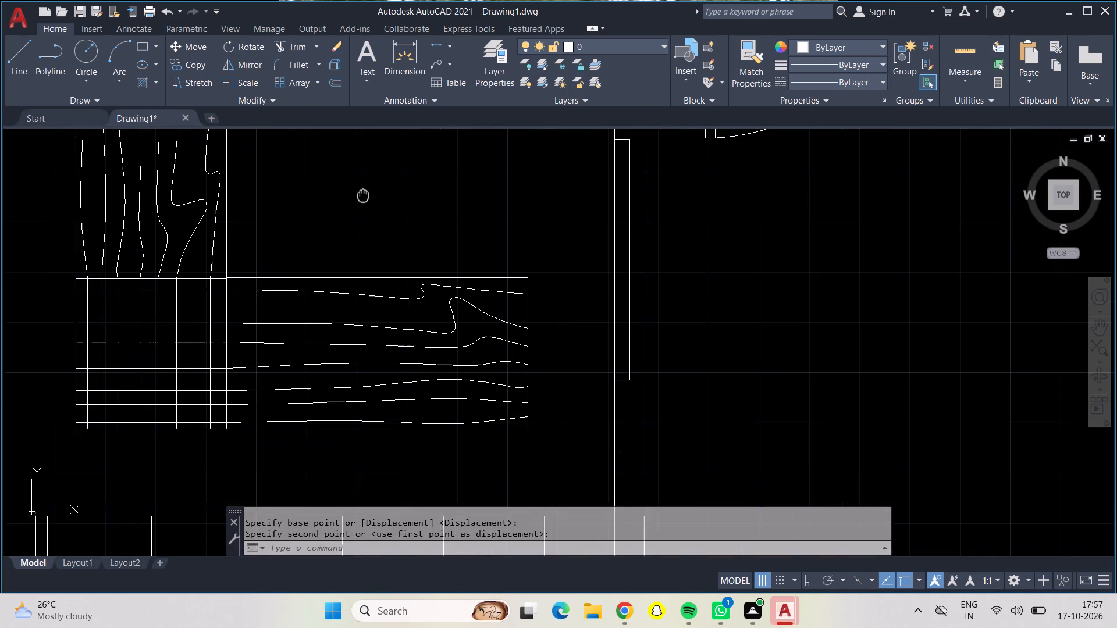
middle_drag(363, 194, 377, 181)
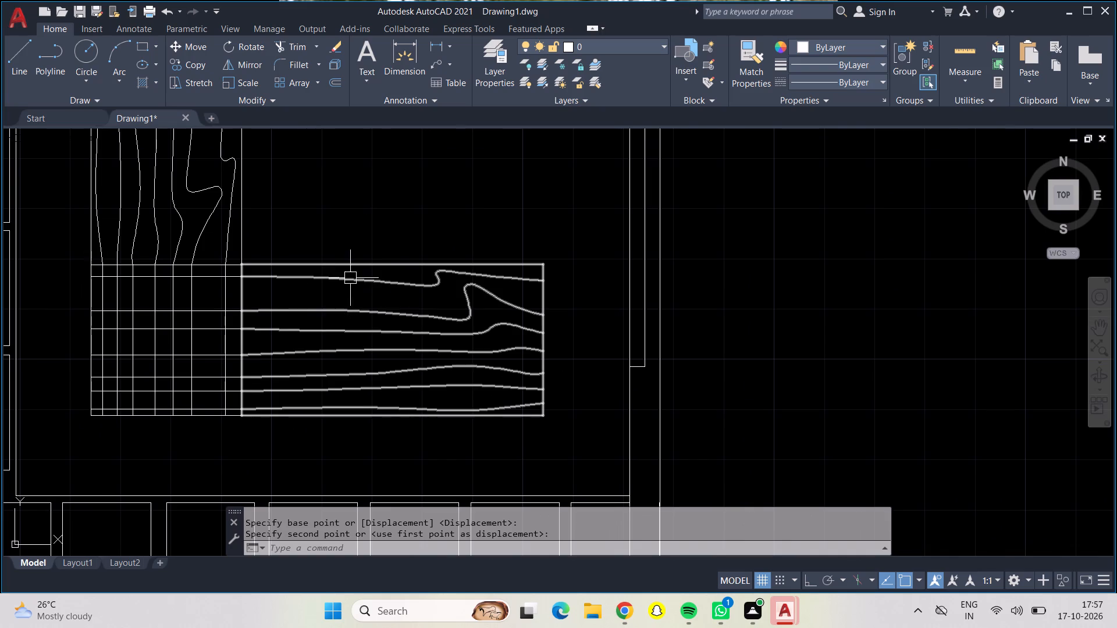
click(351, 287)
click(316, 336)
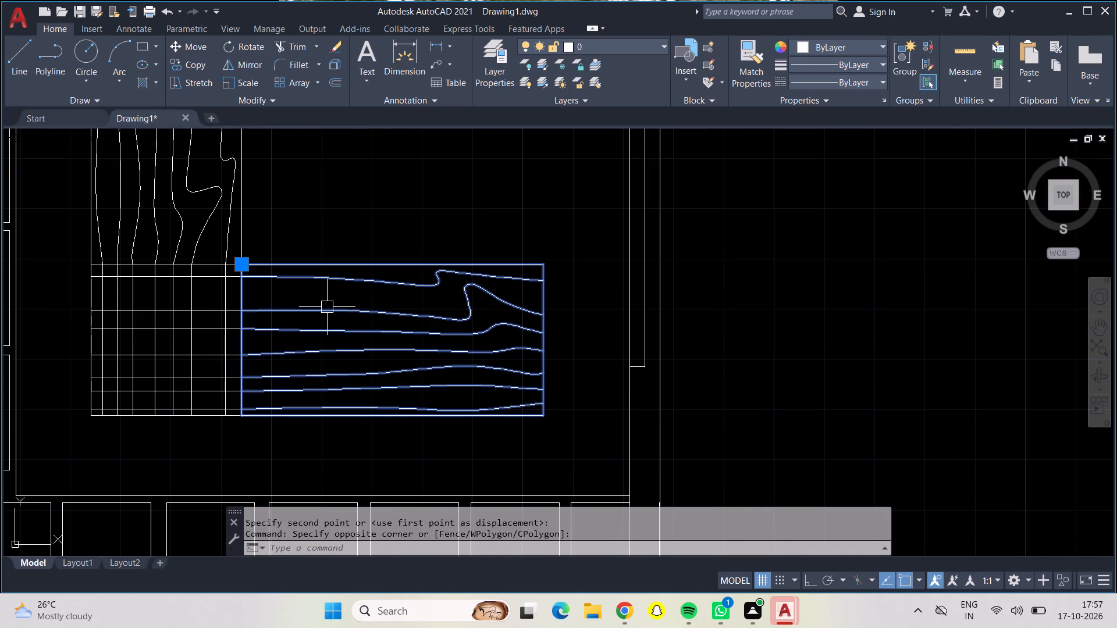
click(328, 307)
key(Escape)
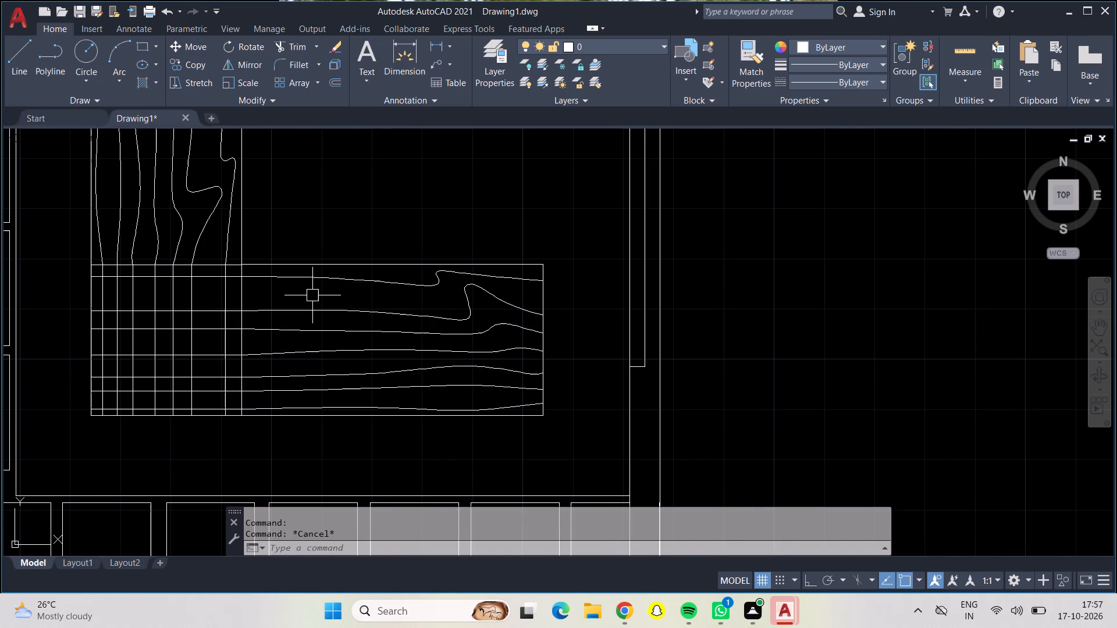
Erase the crossing grid lines at the southwest corner of the L-shaped wood-grain table.
click(76, 256)
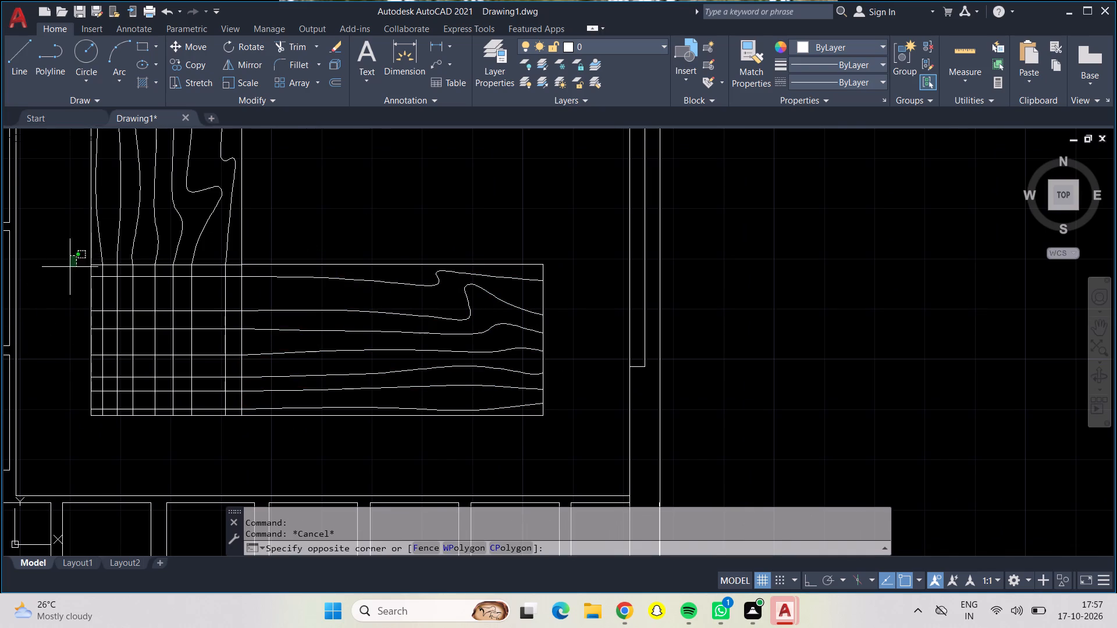
click(244, 417)
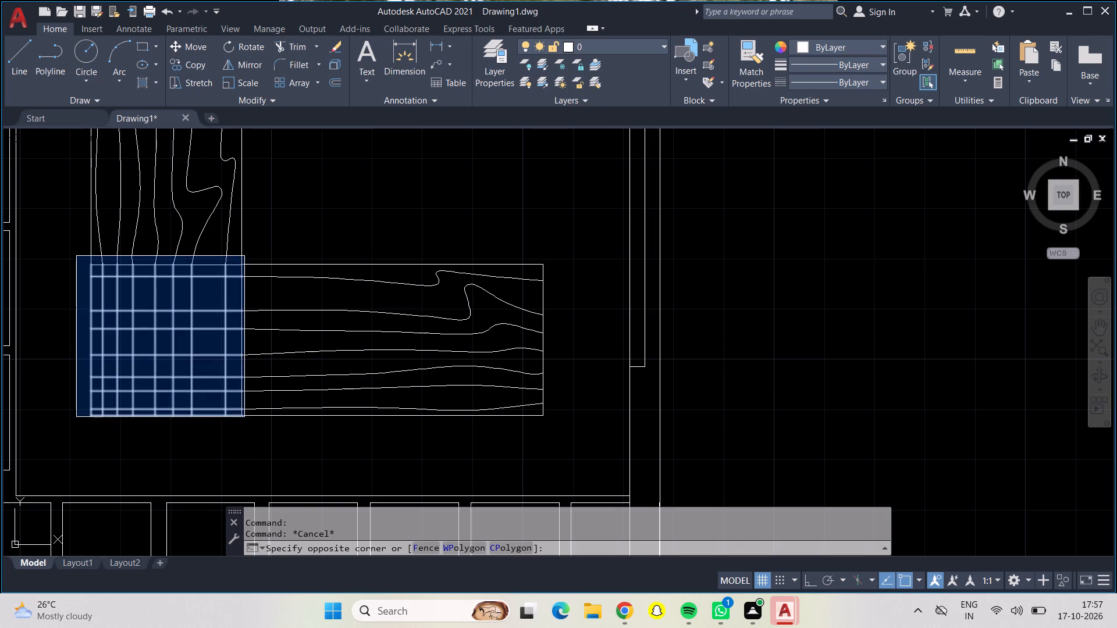
key(Delete)
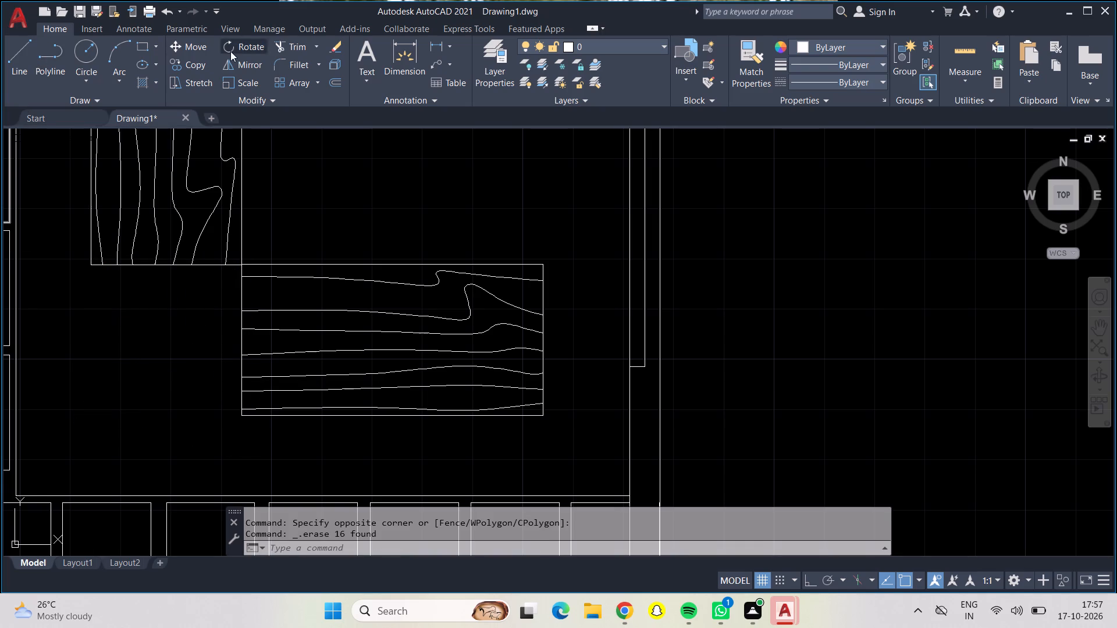
Move the table's horizontal wood-grain piece 2'-6" west, aligning its west edge with the vertical piece above it.
click(269, 274)
click(193, 53)
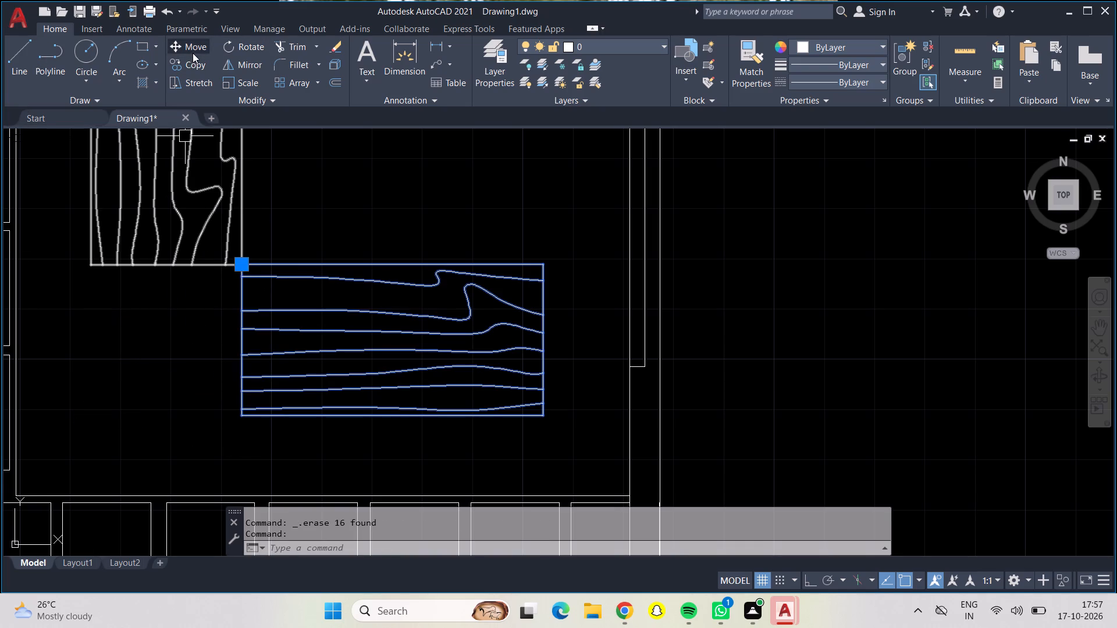
click(370, 320)
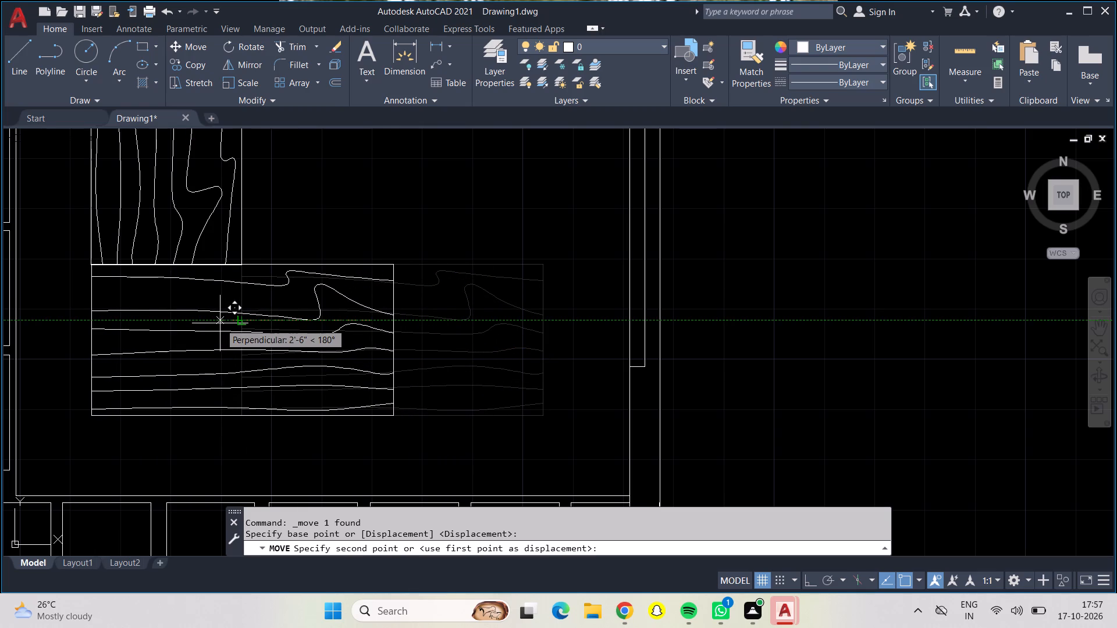
click(220, 323)
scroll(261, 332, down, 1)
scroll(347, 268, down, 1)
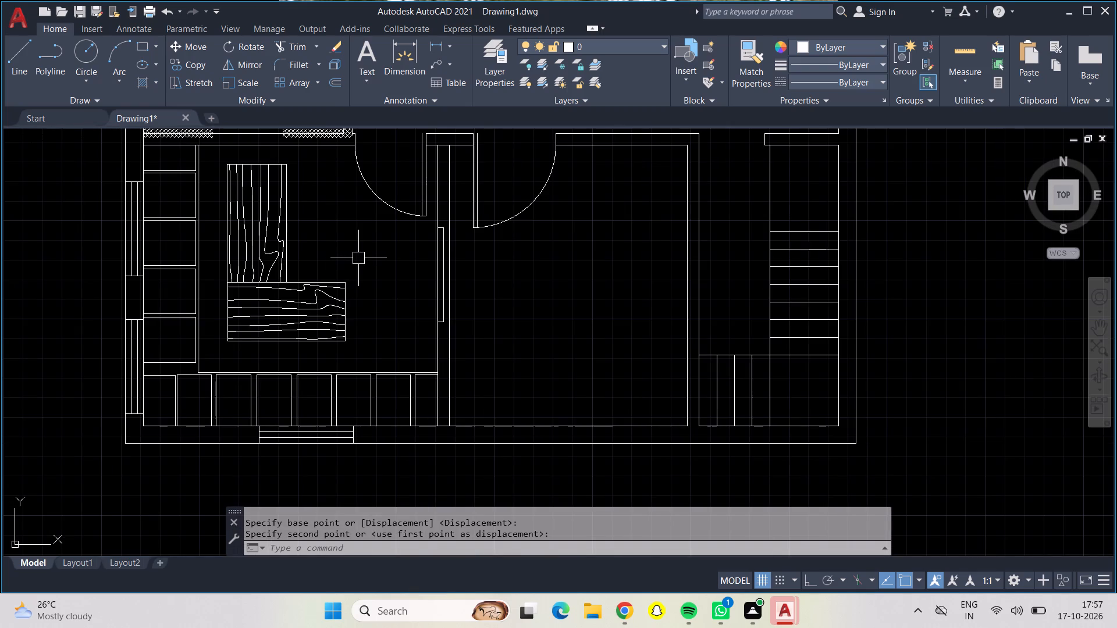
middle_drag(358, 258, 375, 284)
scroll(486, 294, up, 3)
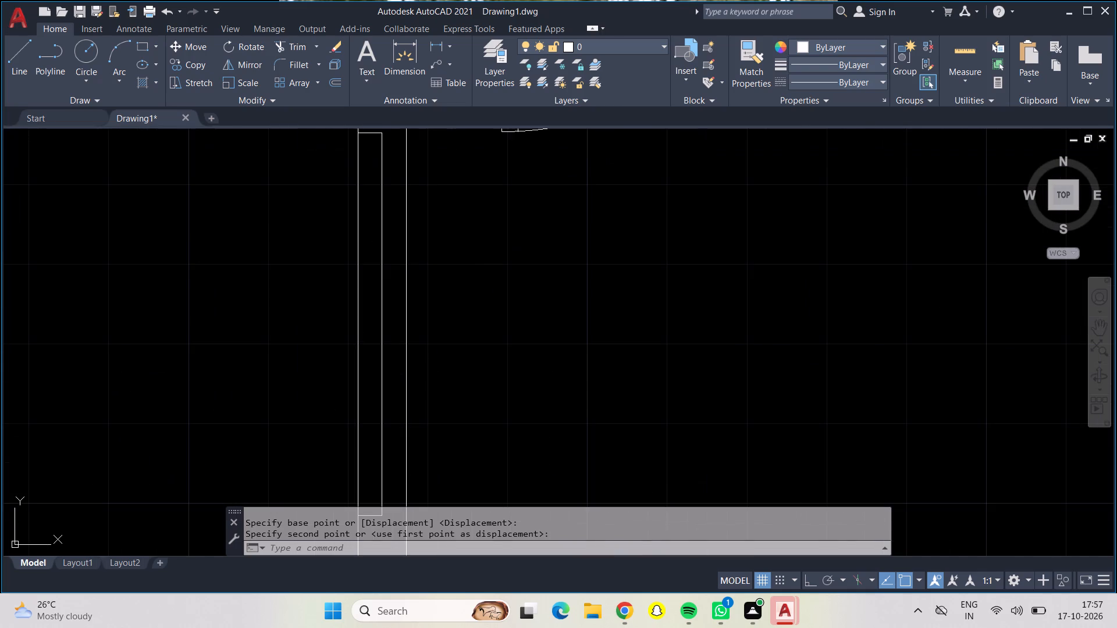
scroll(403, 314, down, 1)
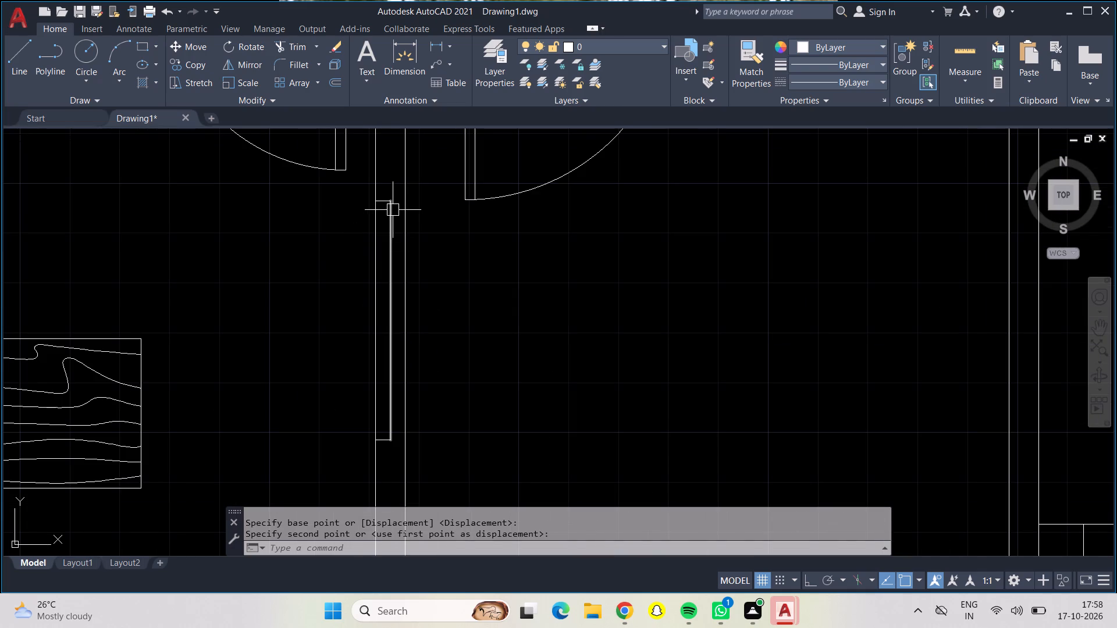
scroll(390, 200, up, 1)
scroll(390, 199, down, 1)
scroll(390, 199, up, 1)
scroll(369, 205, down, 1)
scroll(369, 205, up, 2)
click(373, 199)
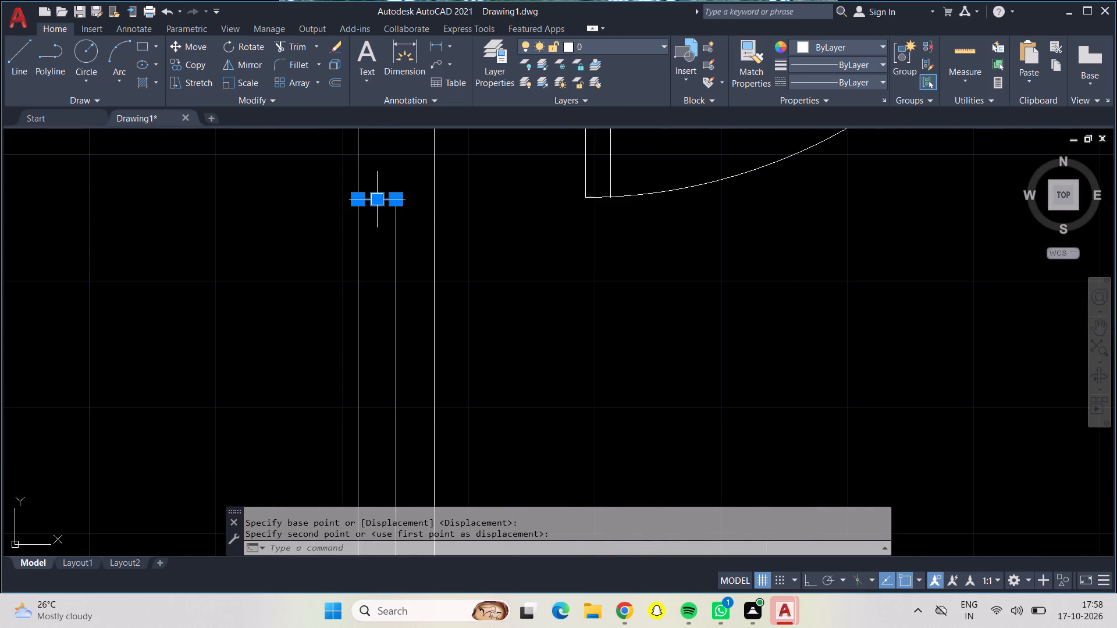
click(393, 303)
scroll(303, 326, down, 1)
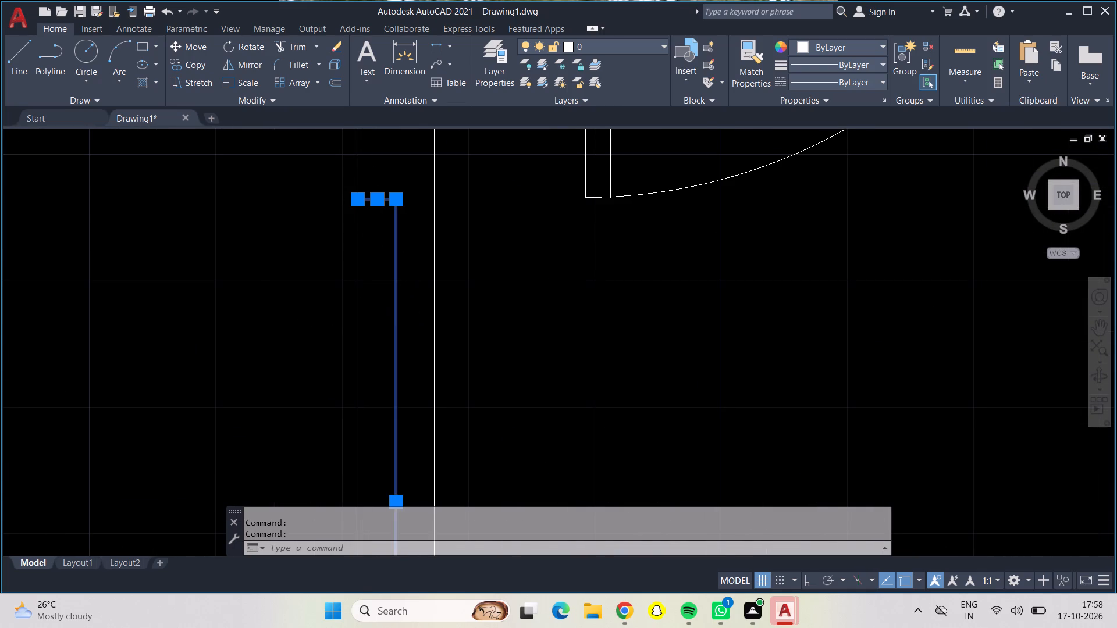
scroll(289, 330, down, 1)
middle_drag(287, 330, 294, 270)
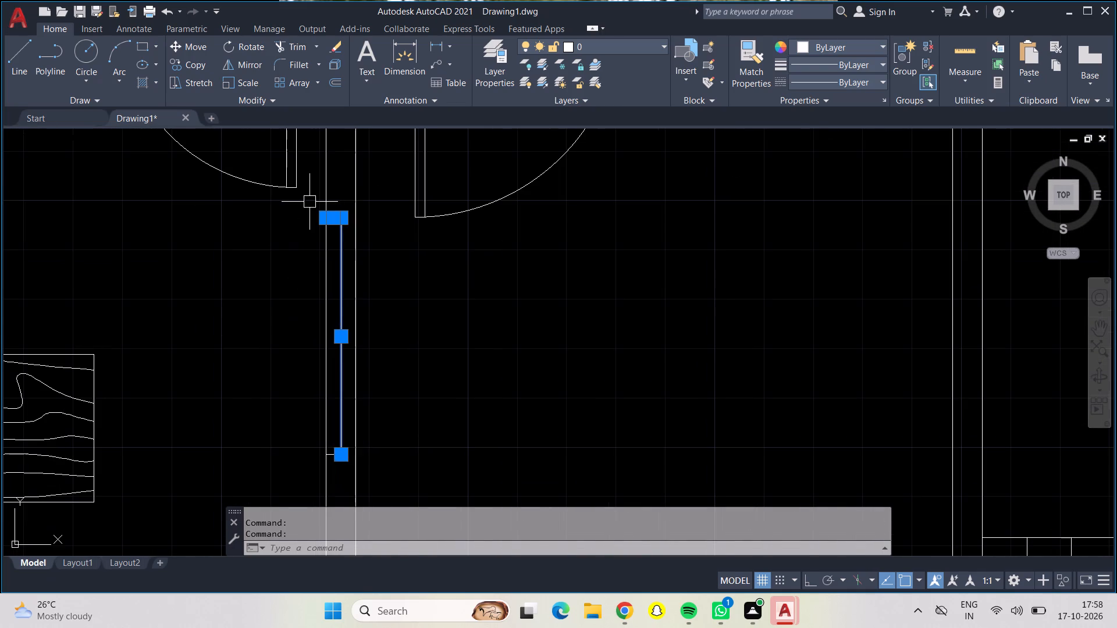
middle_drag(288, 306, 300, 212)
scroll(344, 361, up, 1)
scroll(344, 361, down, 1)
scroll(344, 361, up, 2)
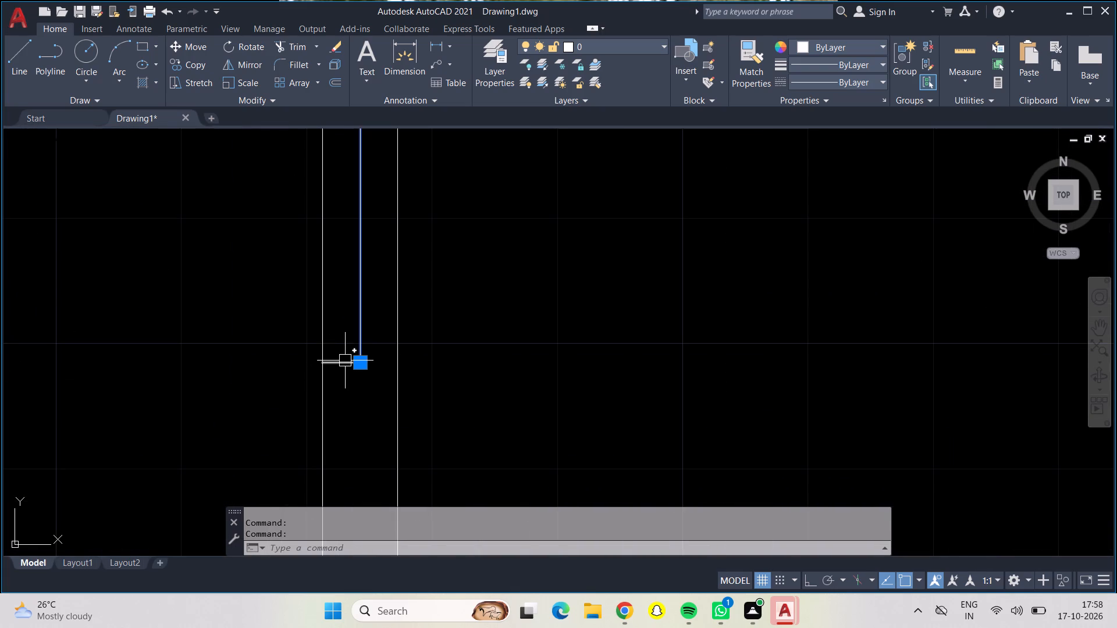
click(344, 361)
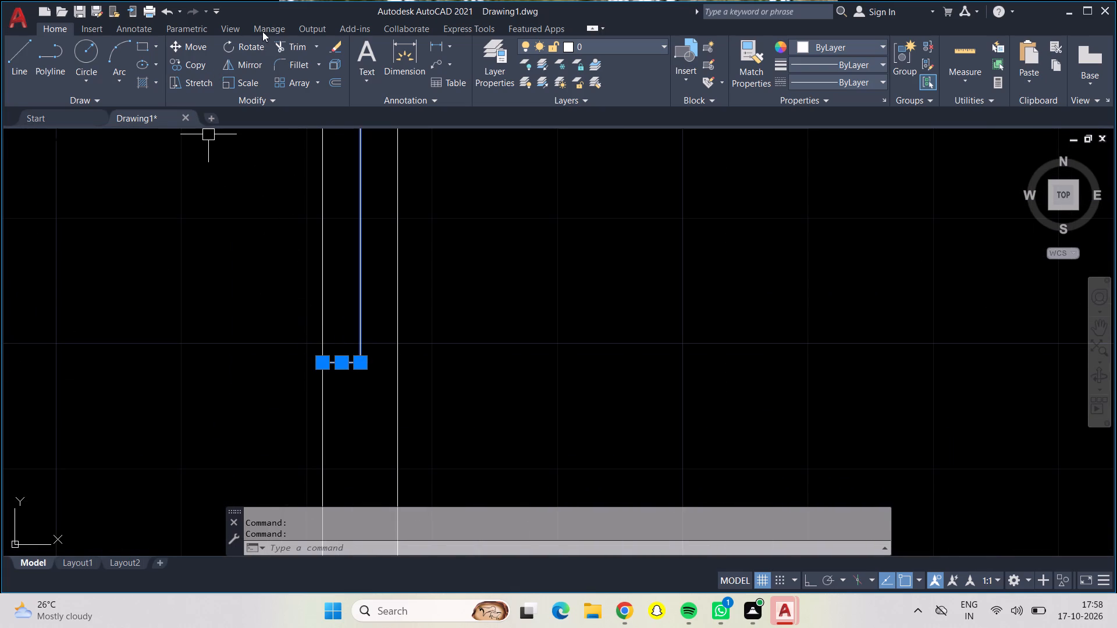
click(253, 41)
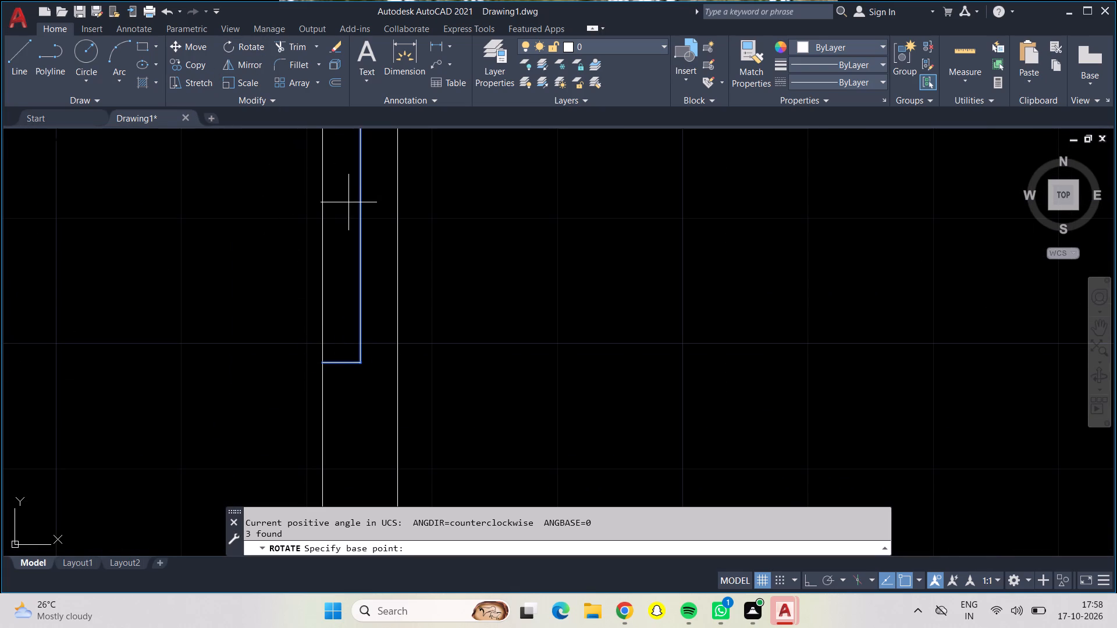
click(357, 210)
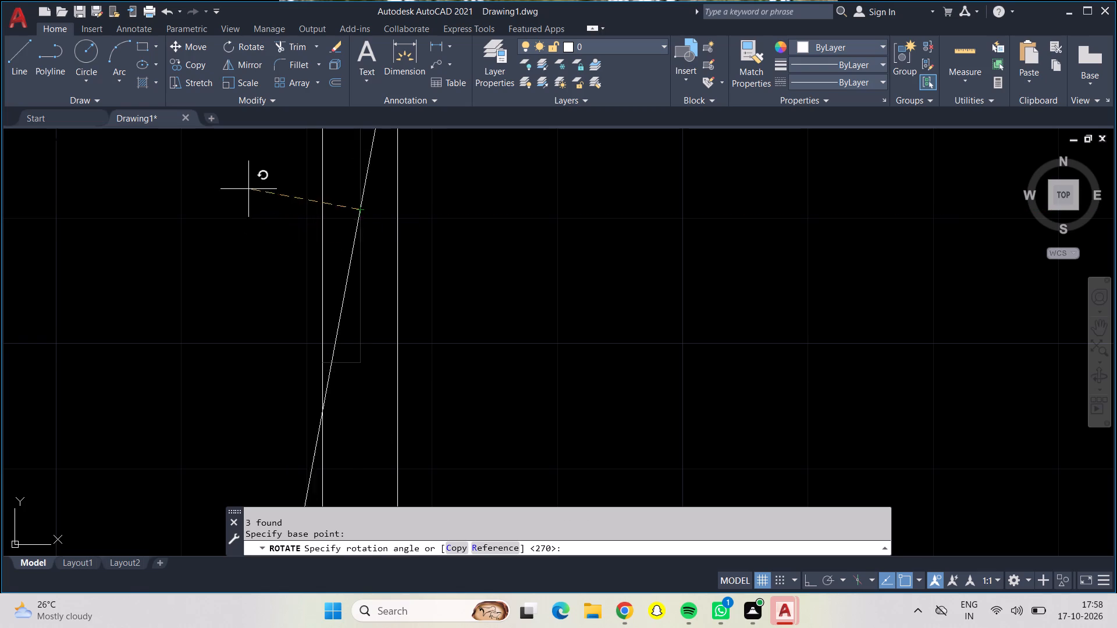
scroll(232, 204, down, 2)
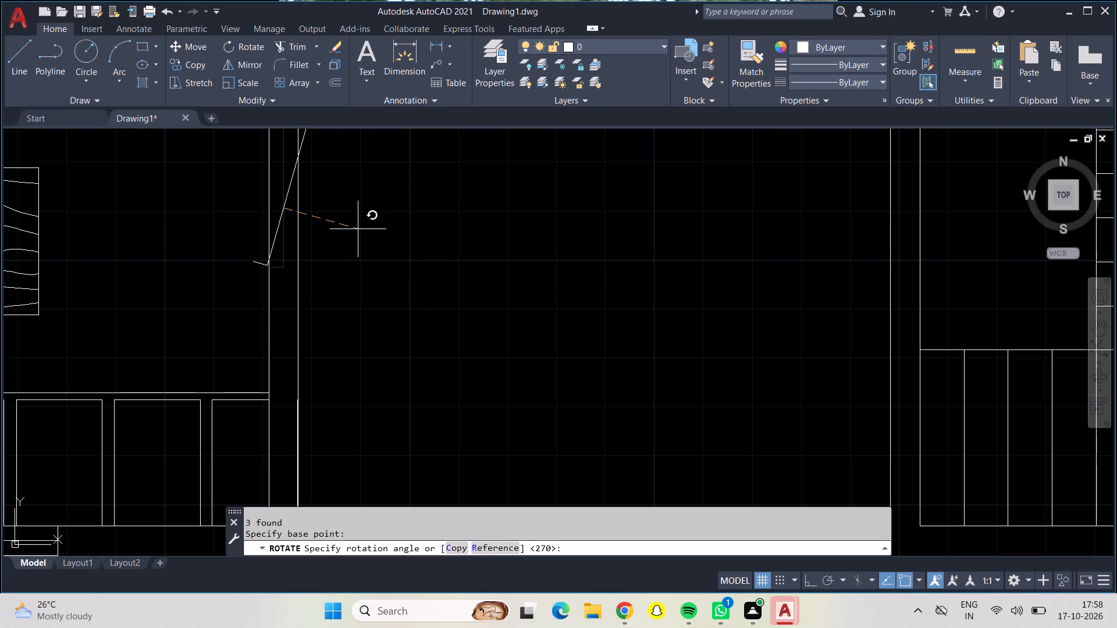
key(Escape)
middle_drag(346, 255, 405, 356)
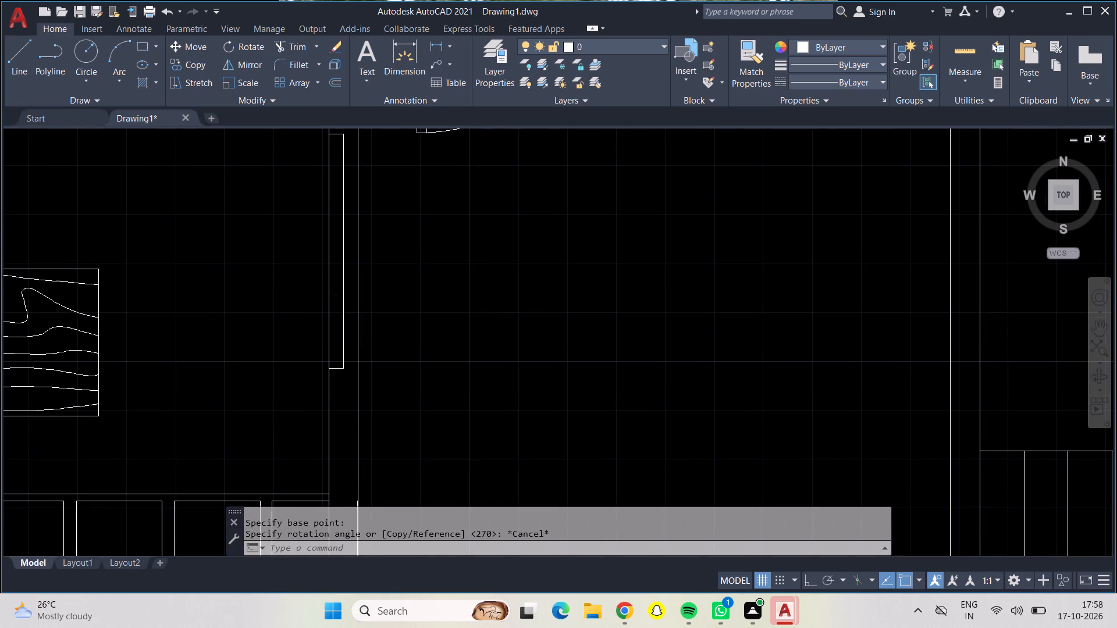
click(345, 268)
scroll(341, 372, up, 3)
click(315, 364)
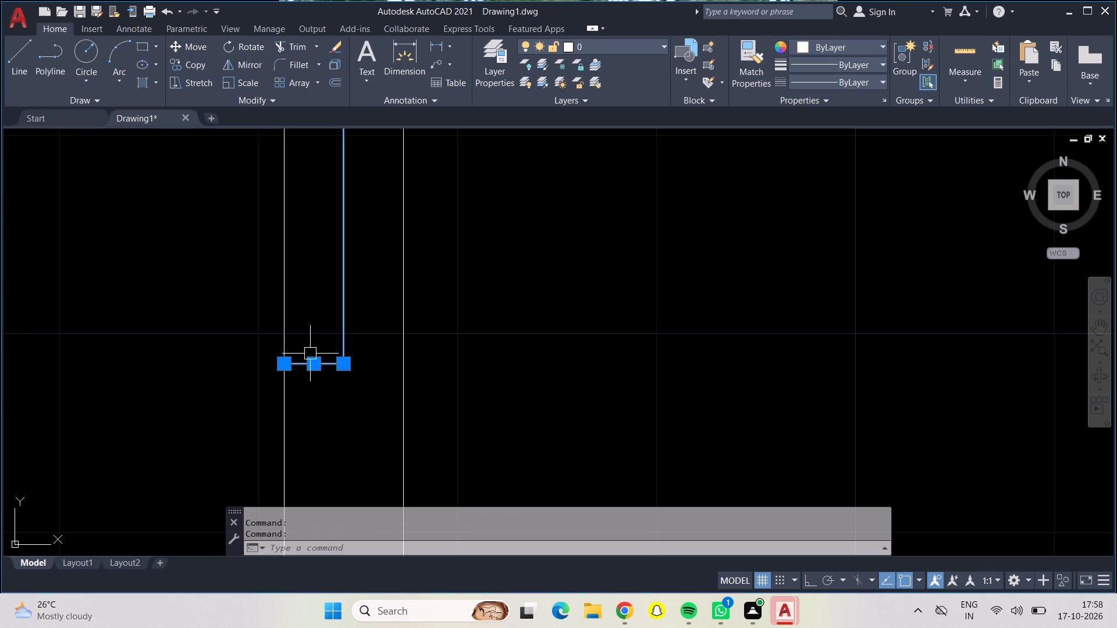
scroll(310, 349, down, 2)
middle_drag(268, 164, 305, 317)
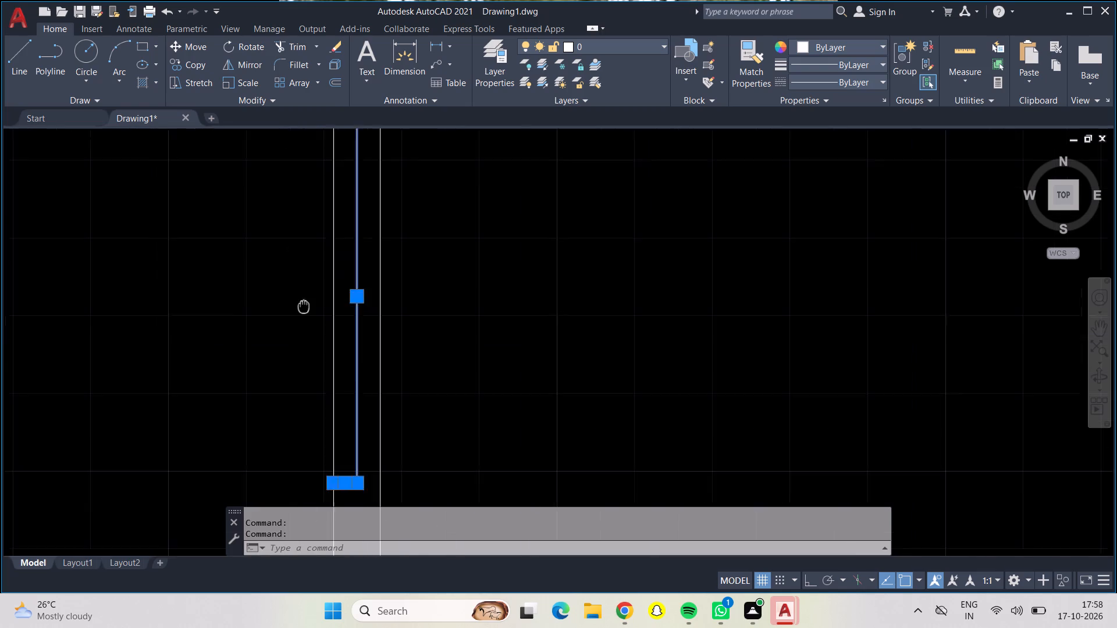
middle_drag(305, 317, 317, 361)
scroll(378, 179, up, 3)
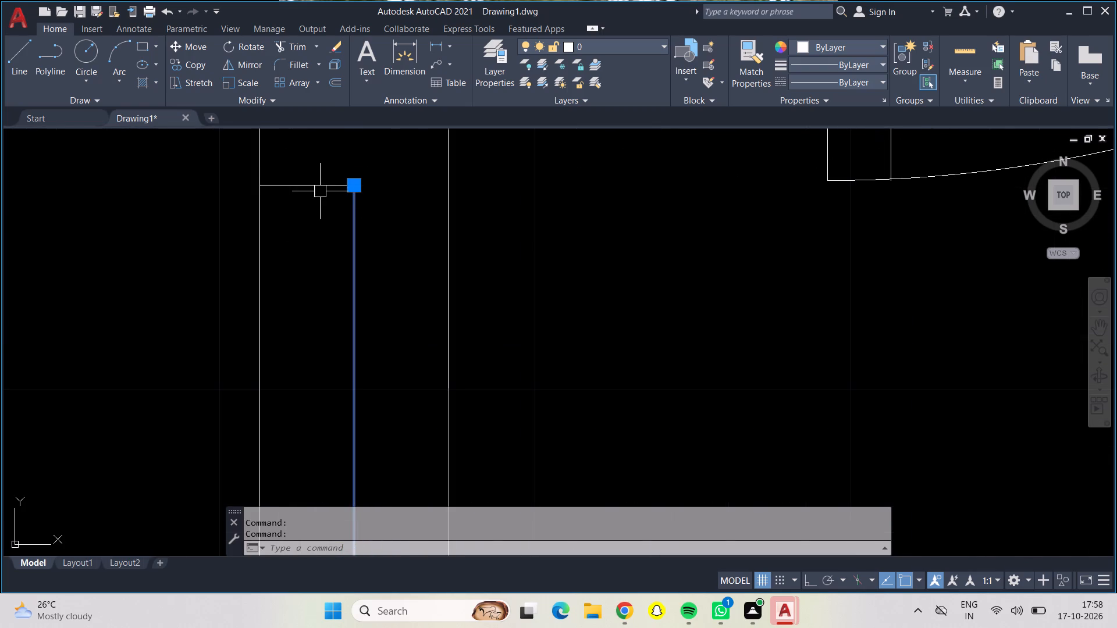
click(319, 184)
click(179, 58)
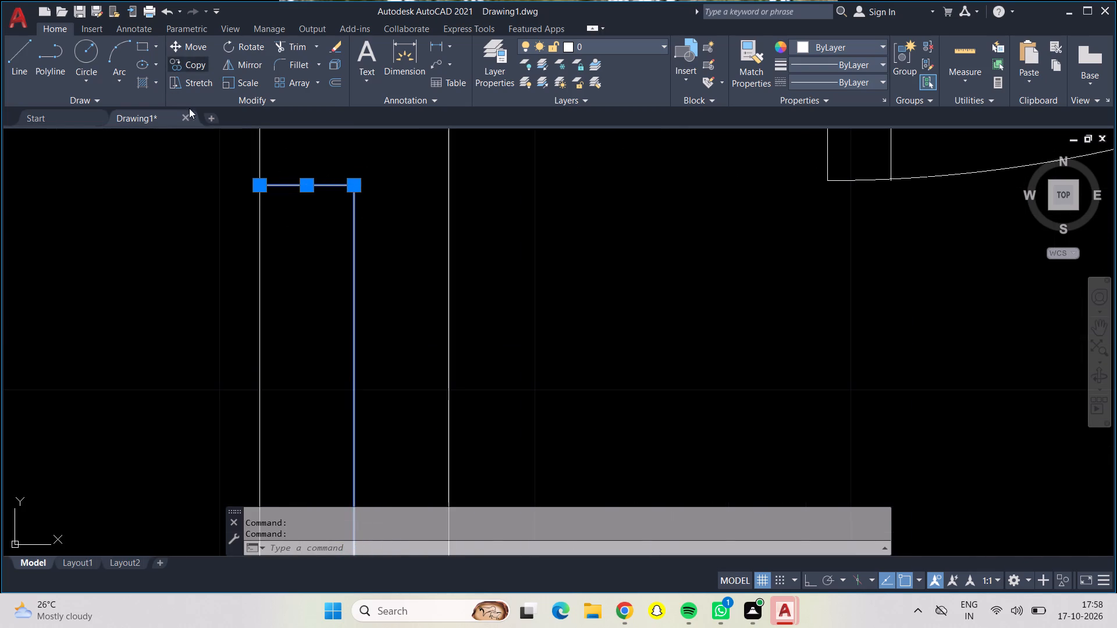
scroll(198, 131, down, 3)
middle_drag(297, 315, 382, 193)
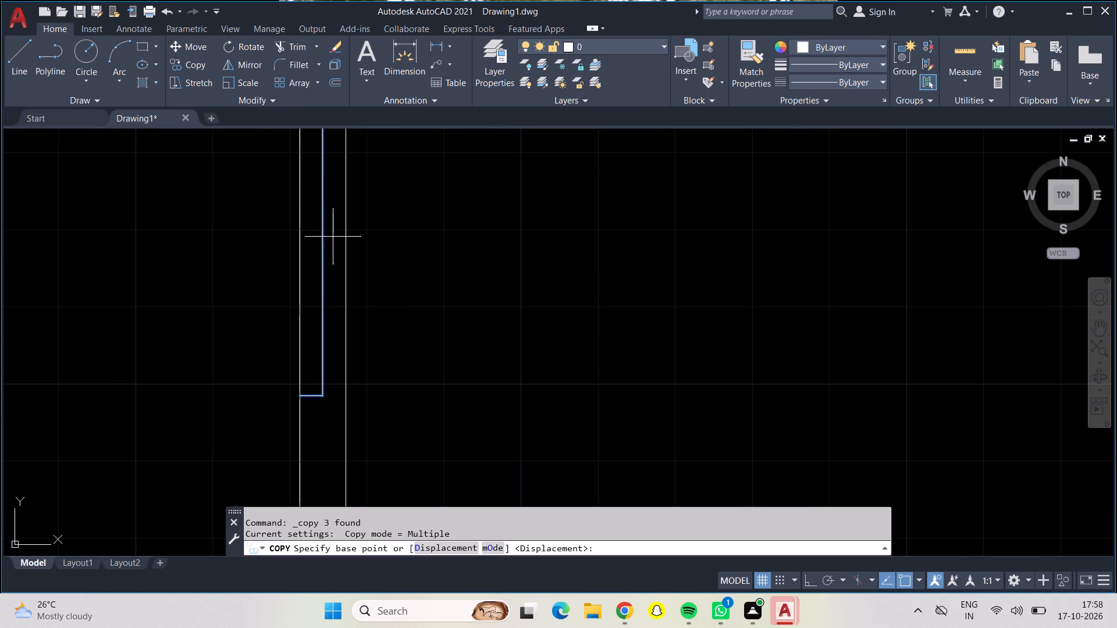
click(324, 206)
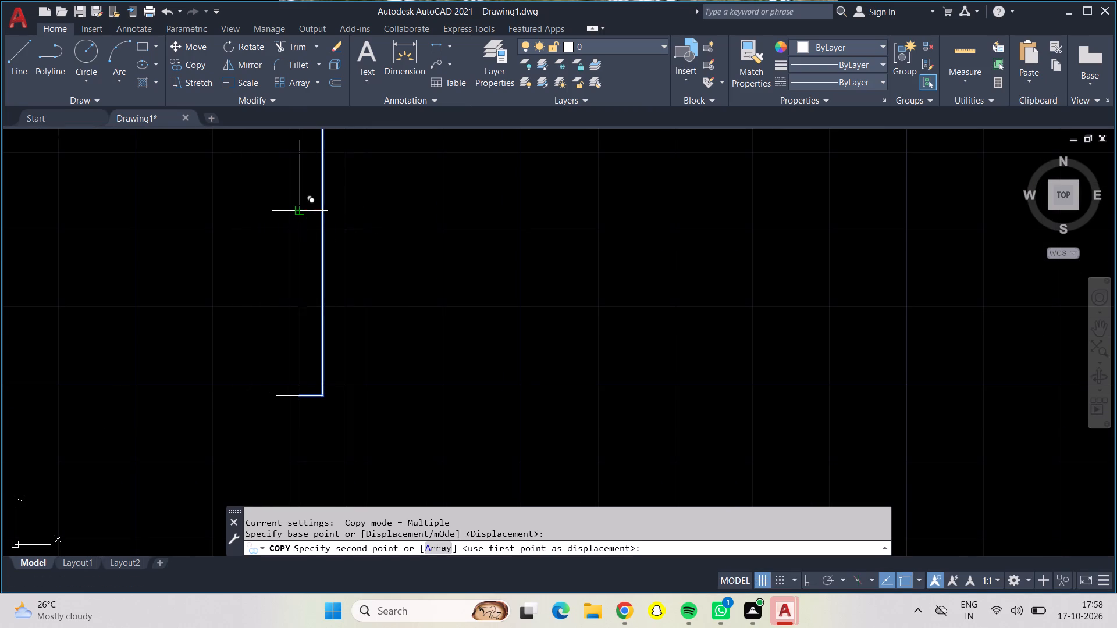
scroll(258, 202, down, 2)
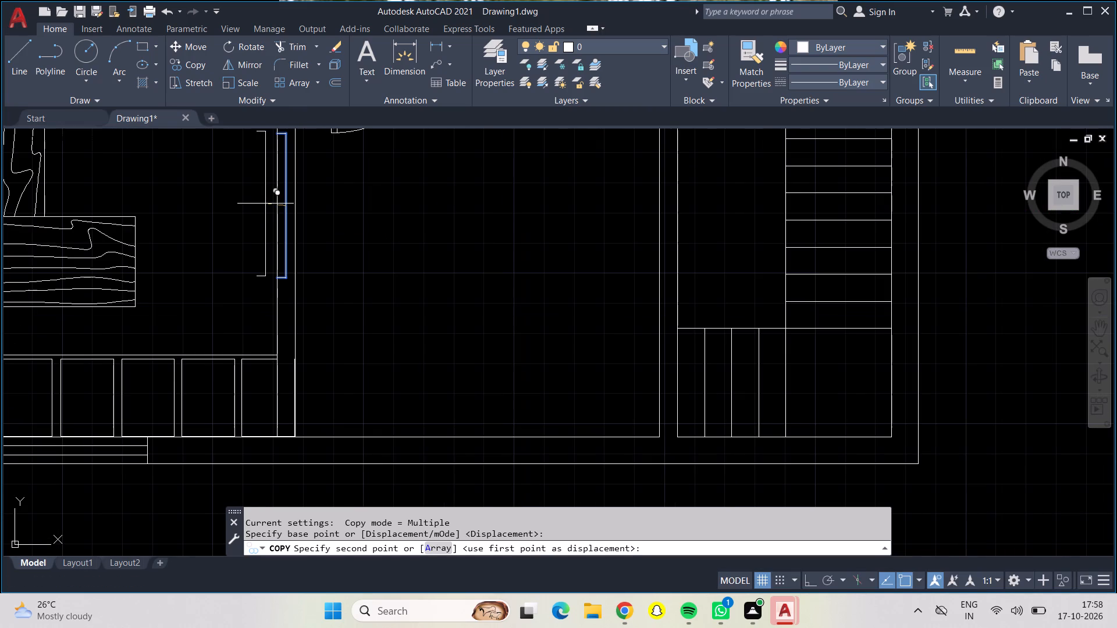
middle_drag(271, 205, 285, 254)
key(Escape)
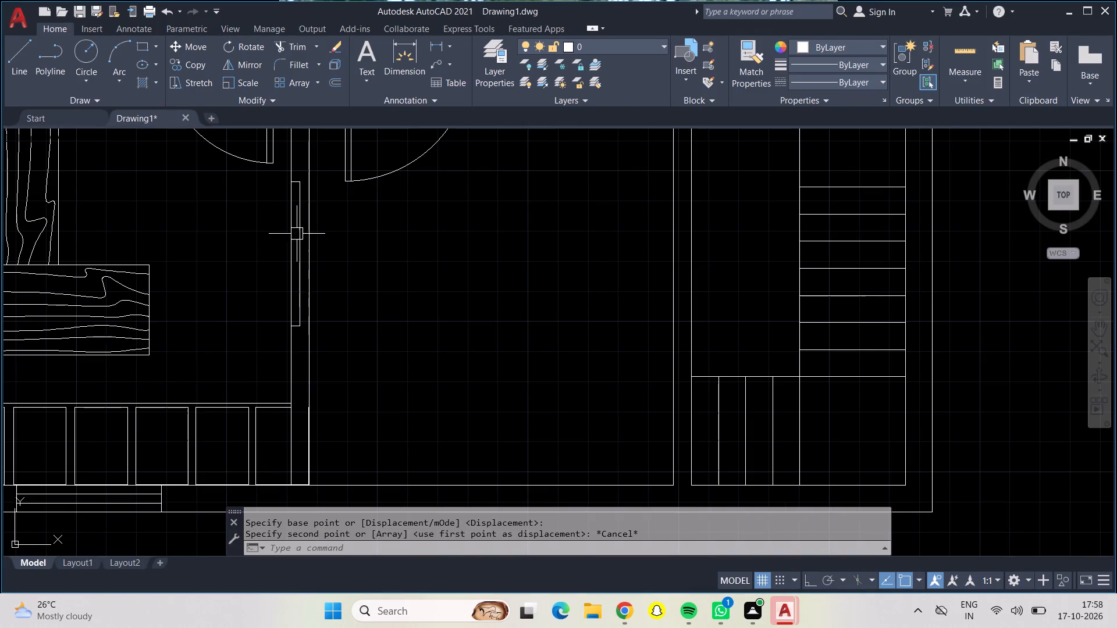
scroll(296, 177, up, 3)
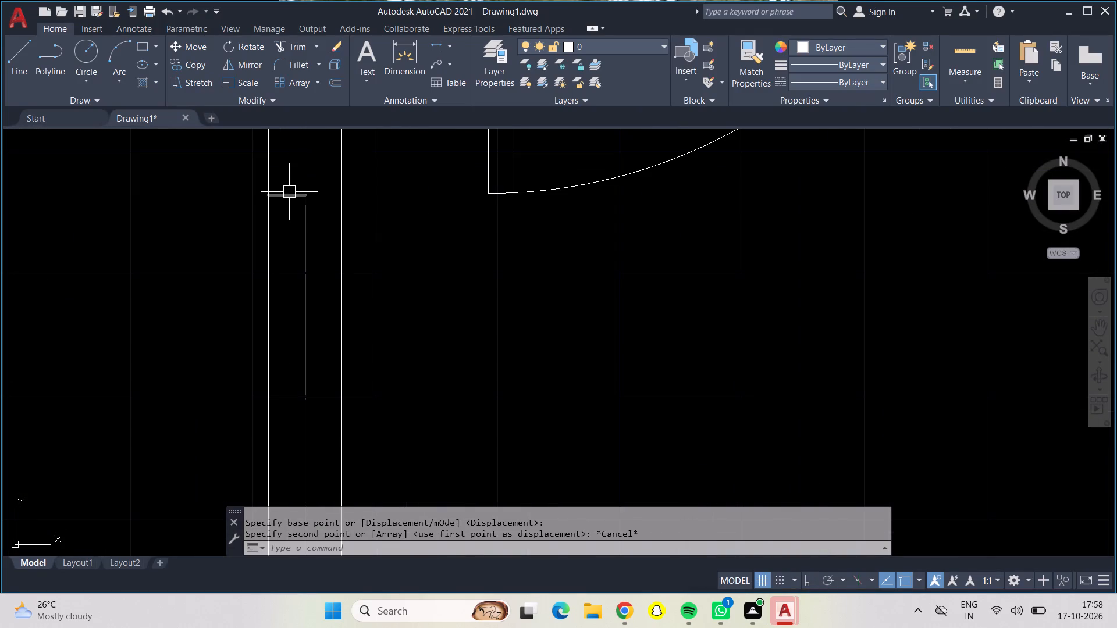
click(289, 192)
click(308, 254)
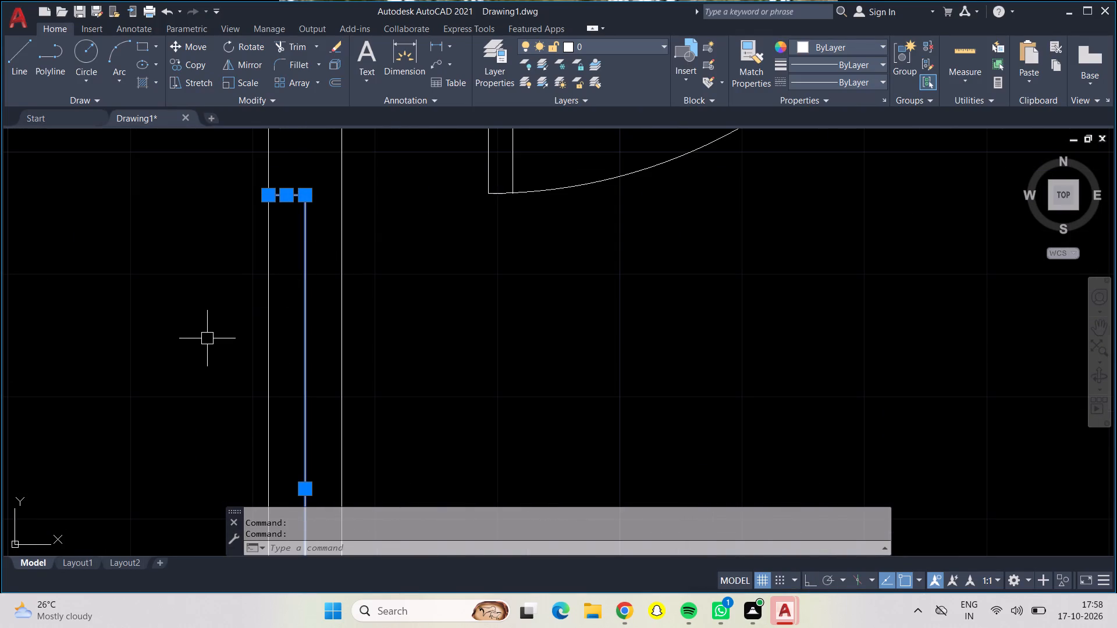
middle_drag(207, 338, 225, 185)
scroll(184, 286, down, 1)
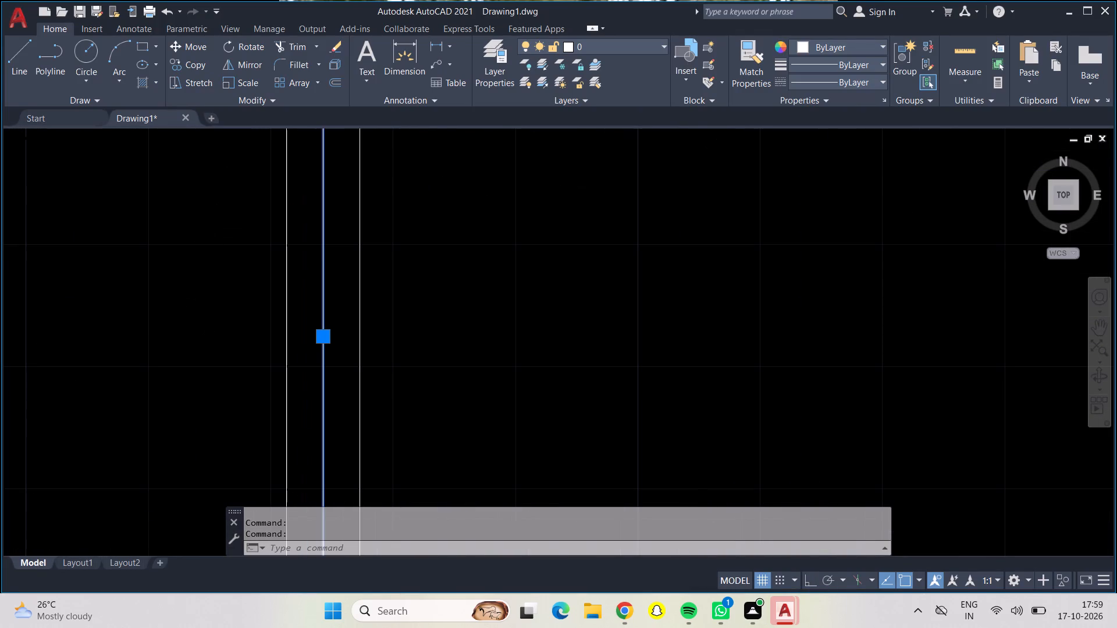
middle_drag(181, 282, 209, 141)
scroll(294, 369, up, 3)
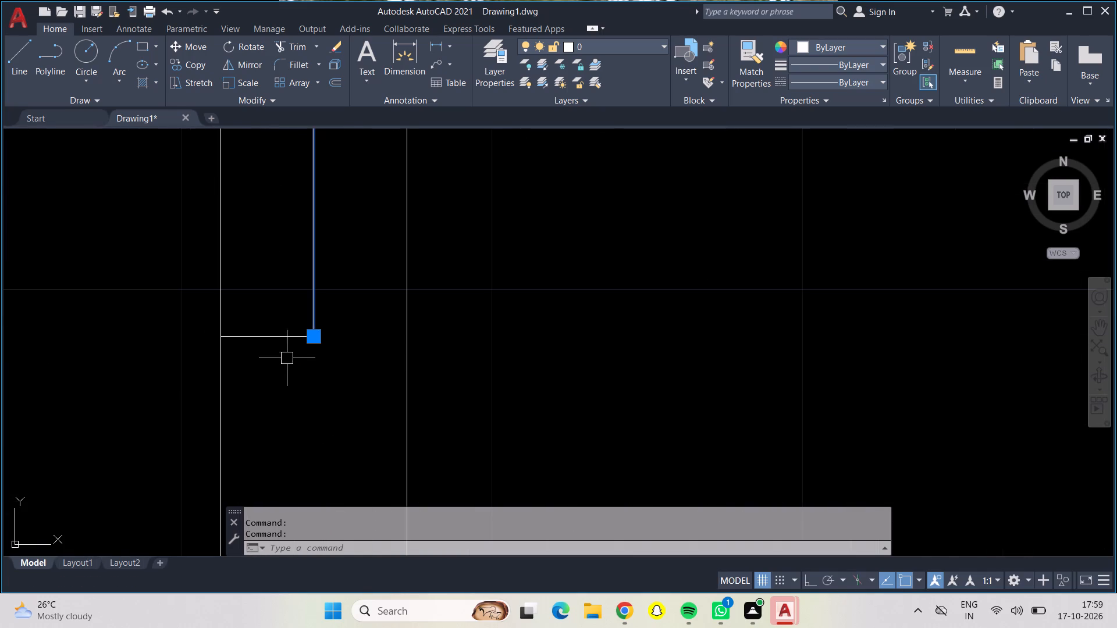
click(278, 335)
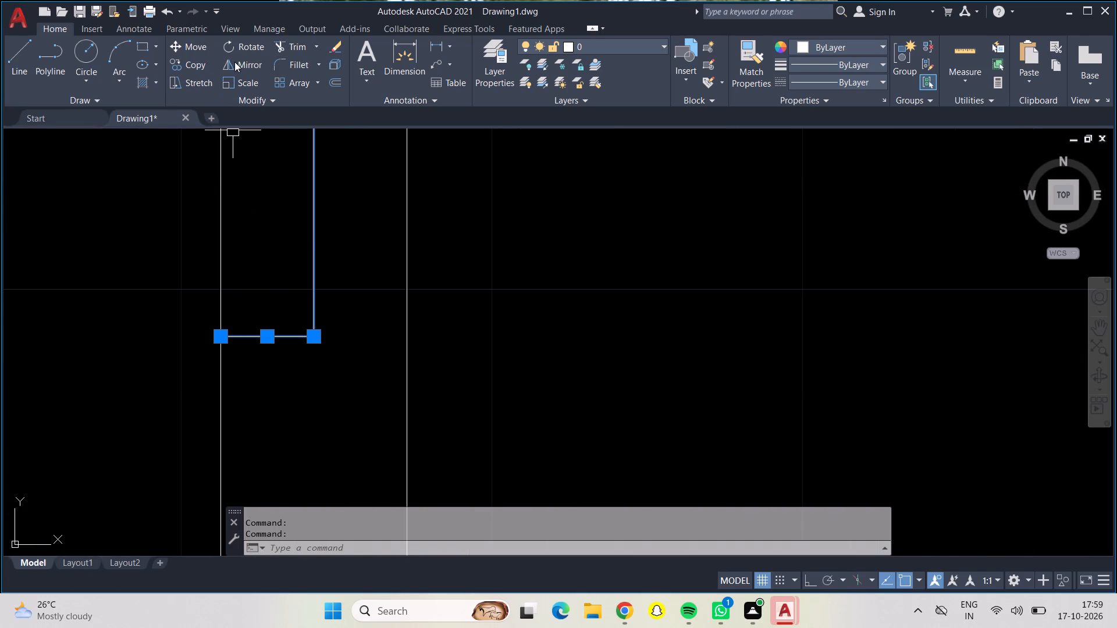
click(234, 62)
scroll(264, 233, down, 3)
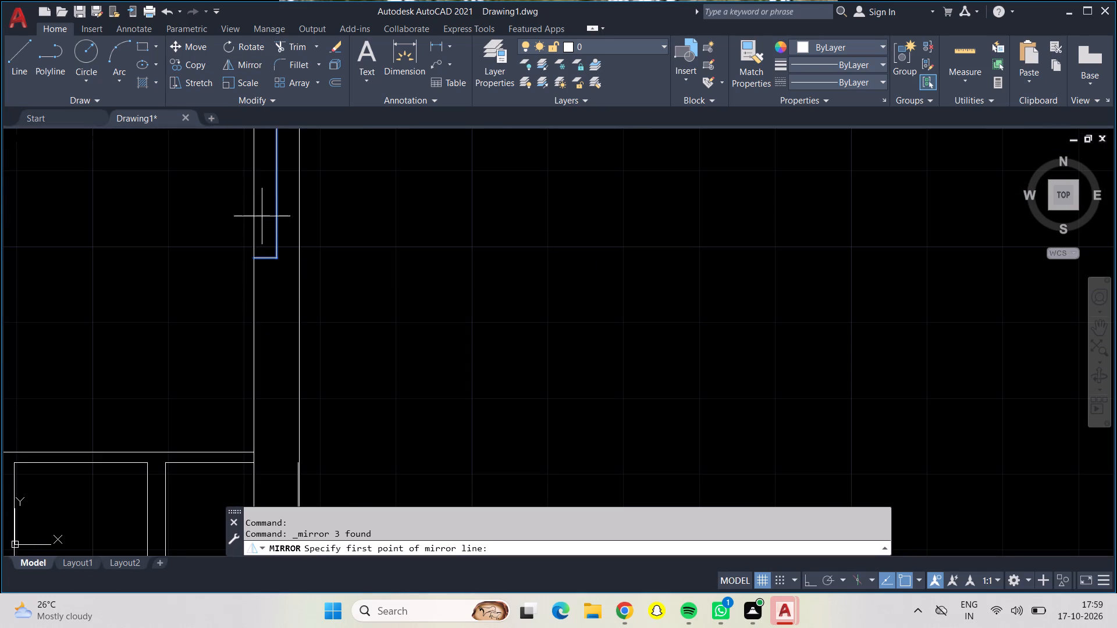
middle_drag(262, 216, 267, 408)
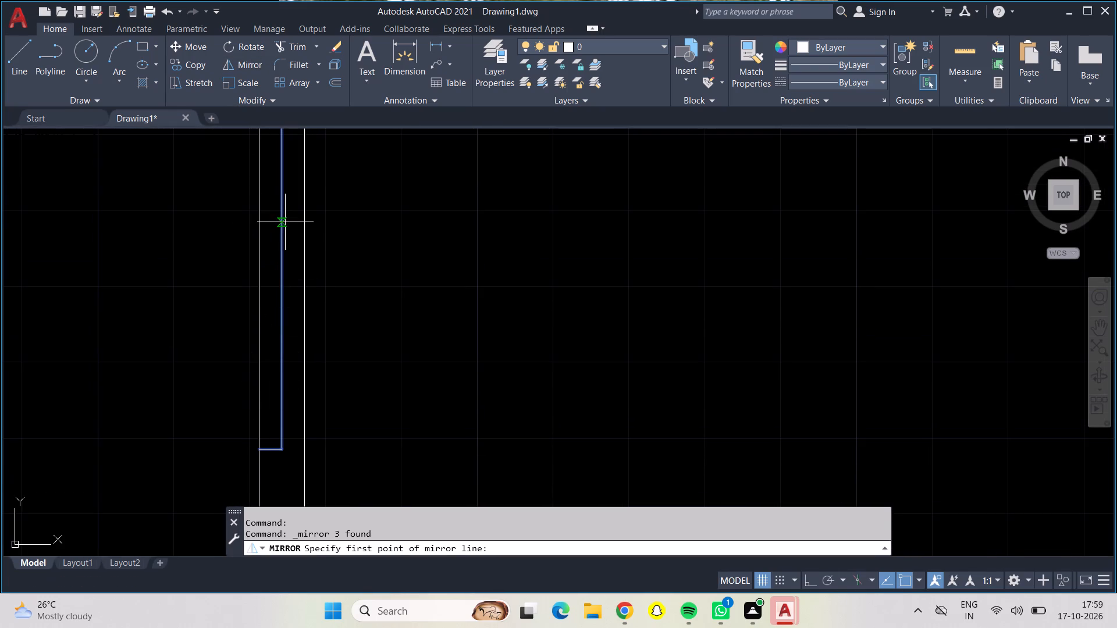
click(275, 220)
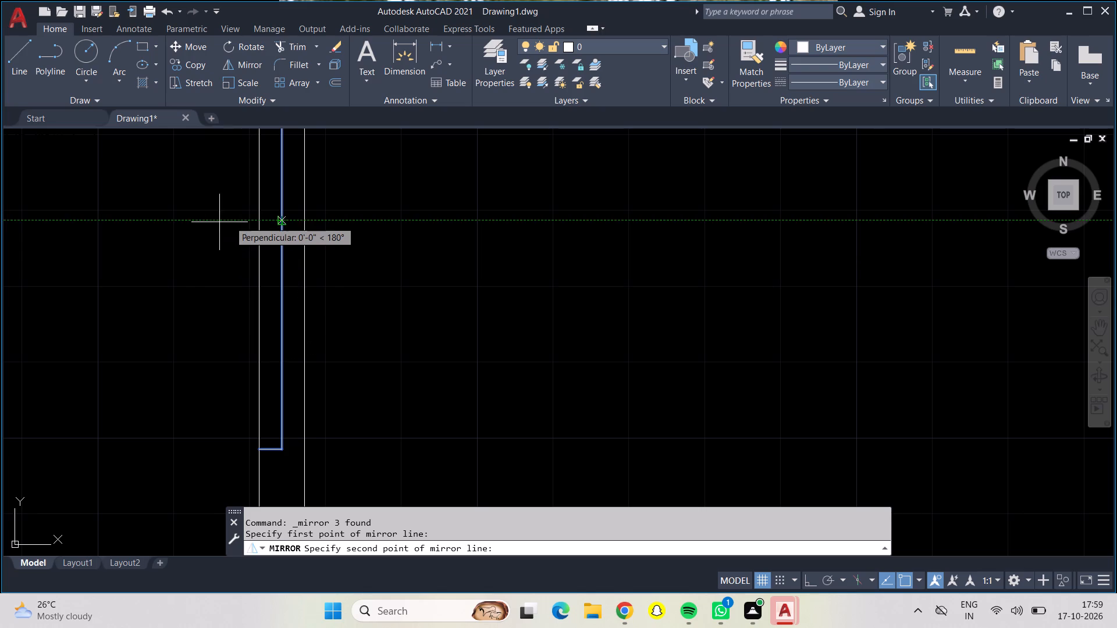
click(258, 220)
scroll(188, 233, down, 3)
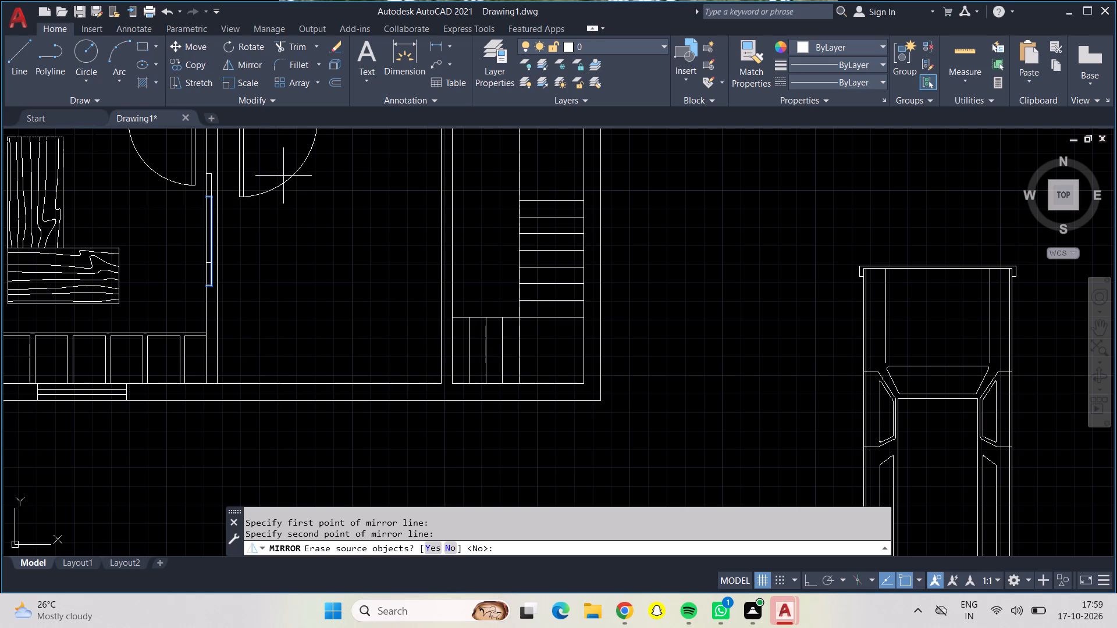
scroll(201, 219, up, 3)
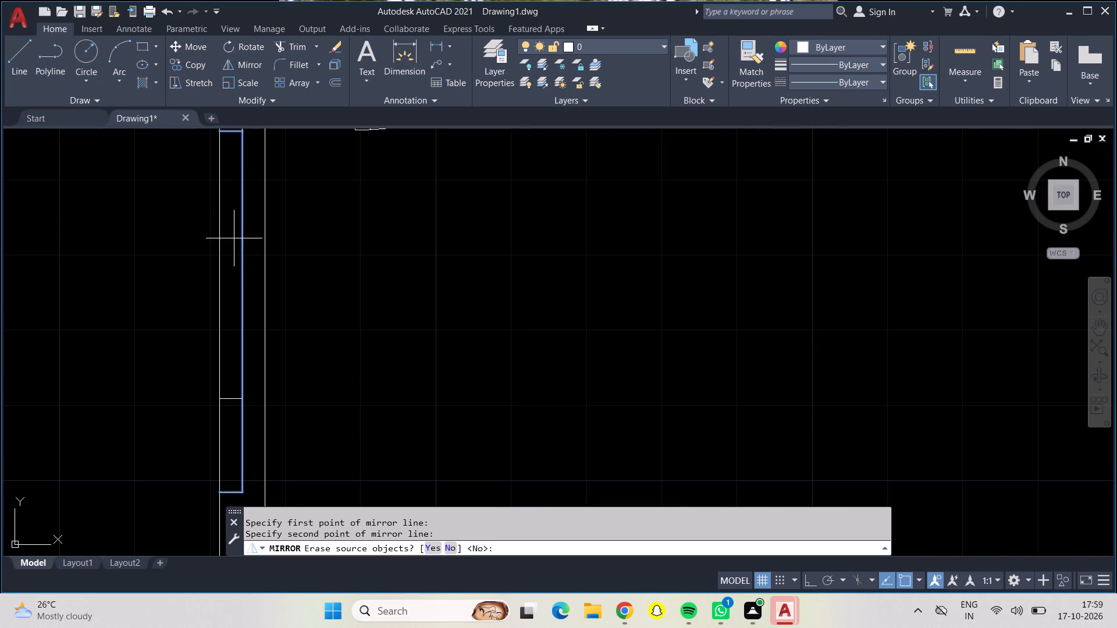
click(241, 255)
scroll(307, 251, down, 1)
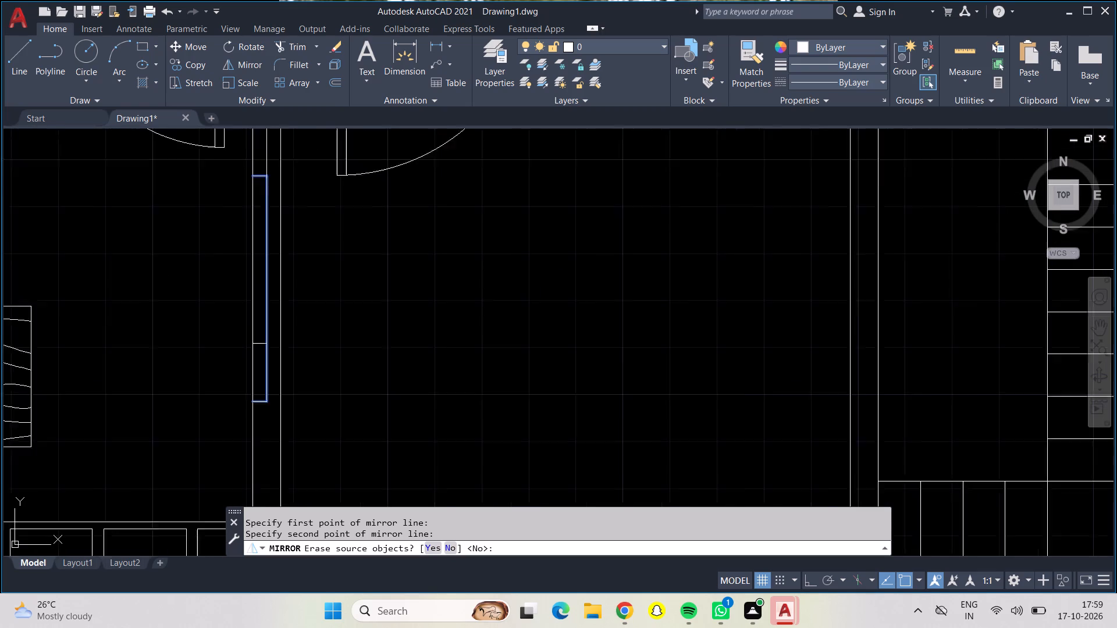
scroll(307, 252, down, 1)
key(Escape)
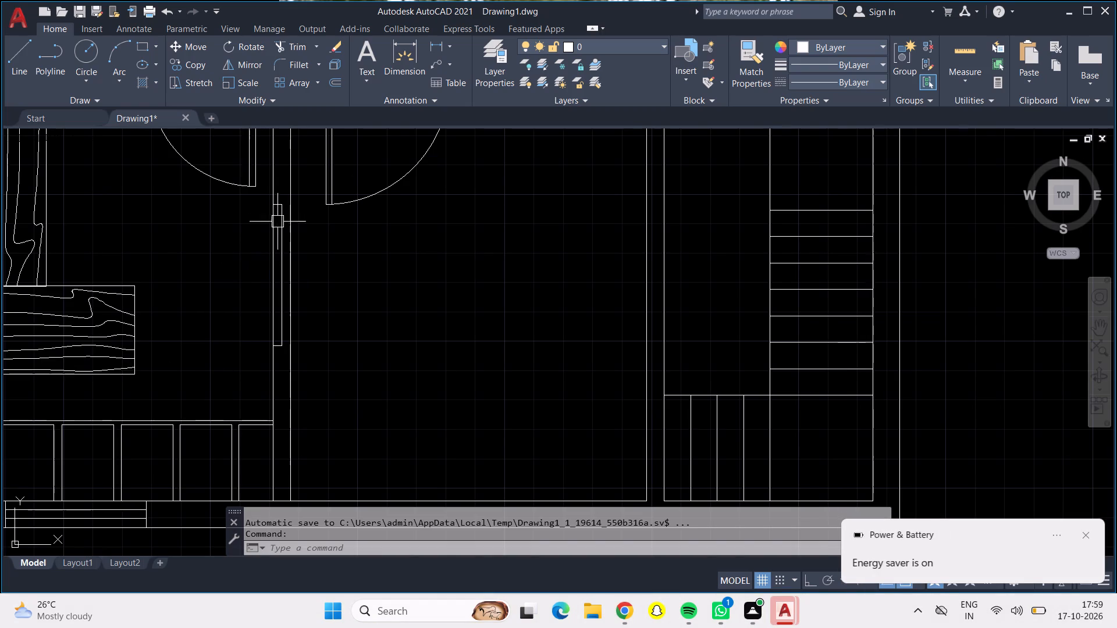
Copy the three recess lines from the southwest room's east wall to just east of that wall.
scroll(279, 205, up, 2)
click(272, 204)
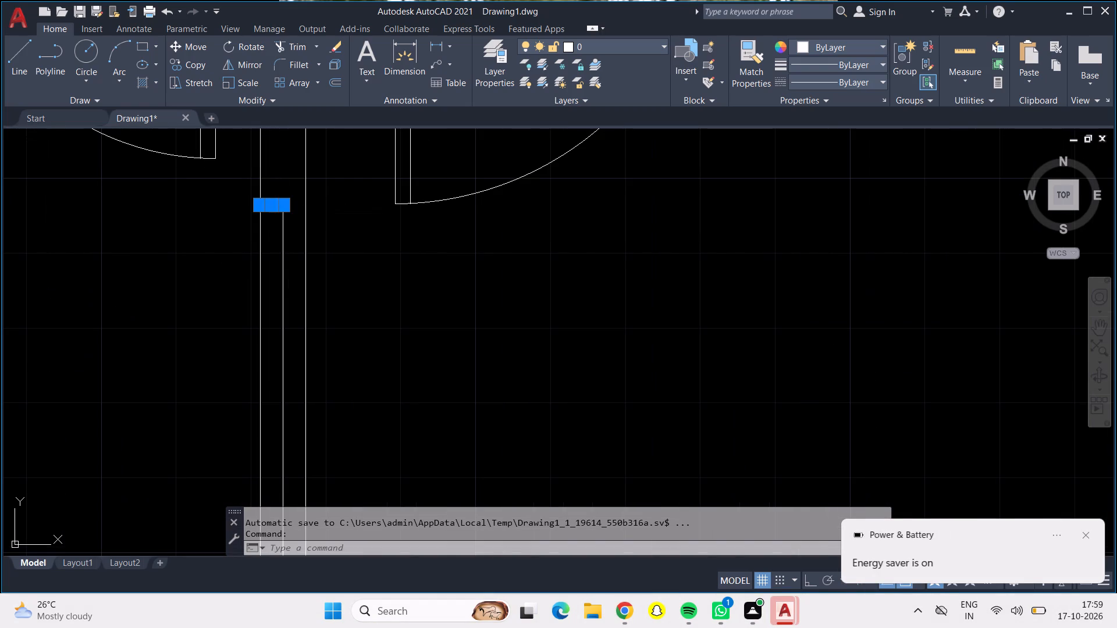
click(284, 262)
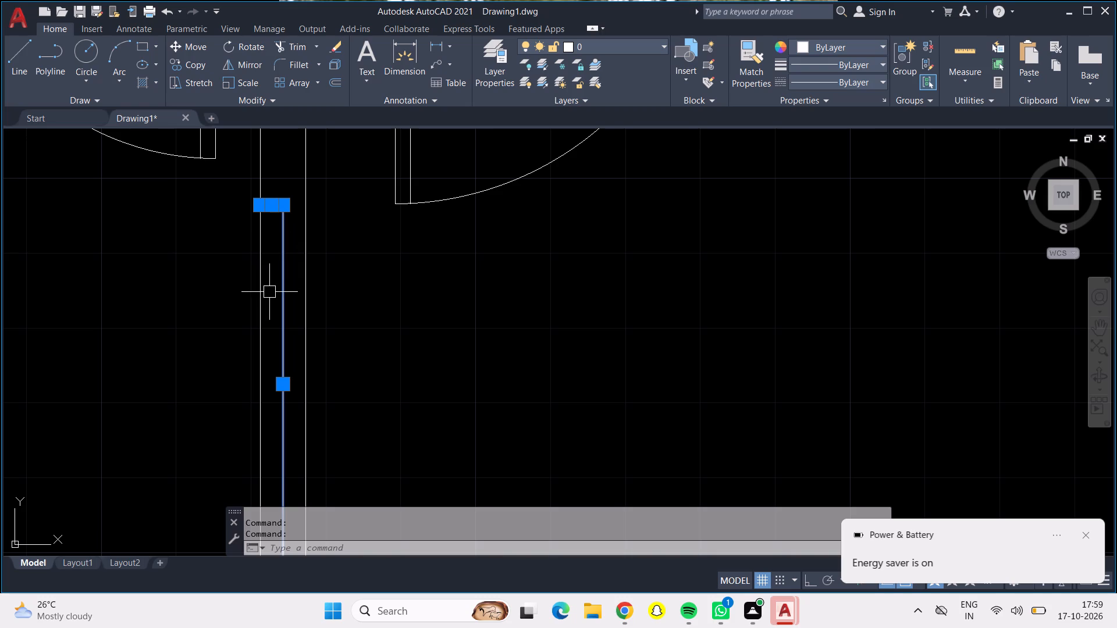
scroll(218, 314, down, 1)
middle_drag(157, 357, 155, 337)
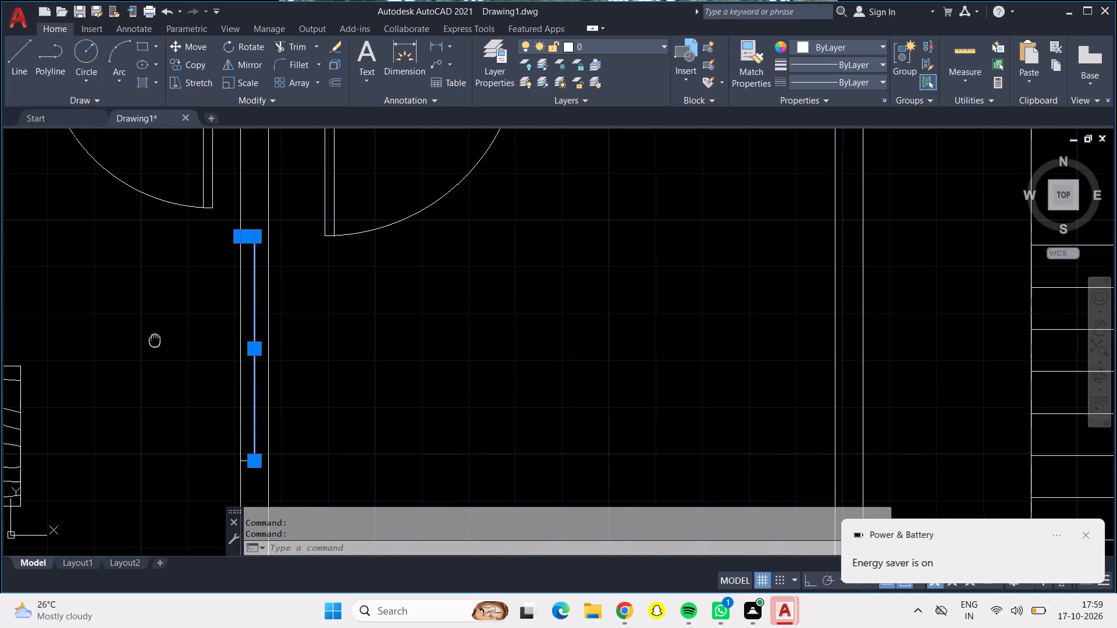
middle_drag(155, 337, 173, 307)
scroll(284, 411, up, 4)
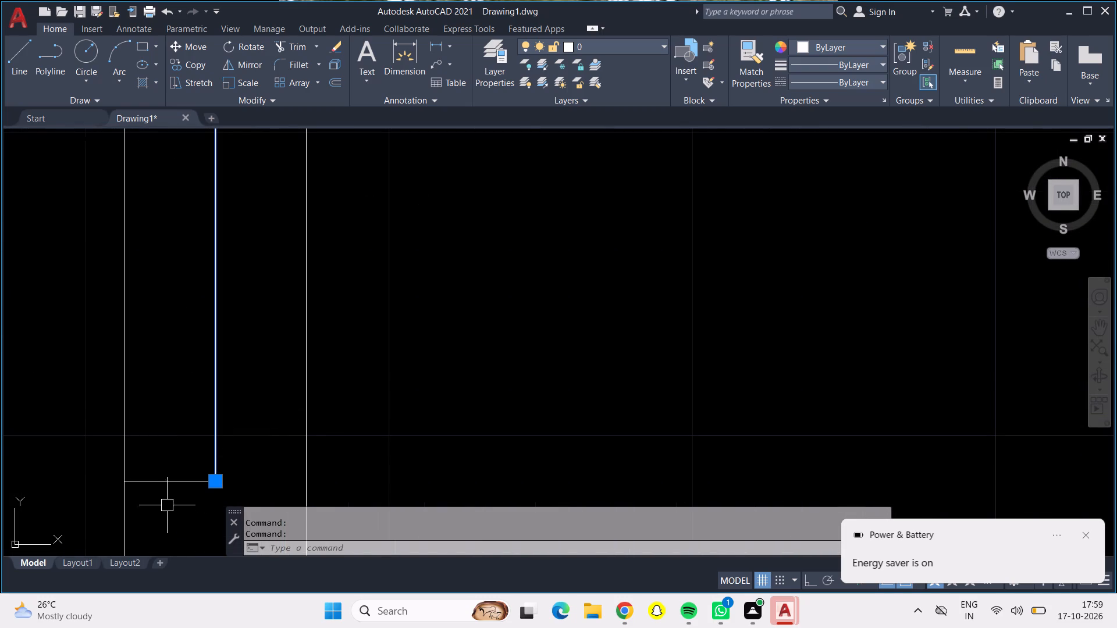
click(169, 484)
scroll(196, 452, down, 2)
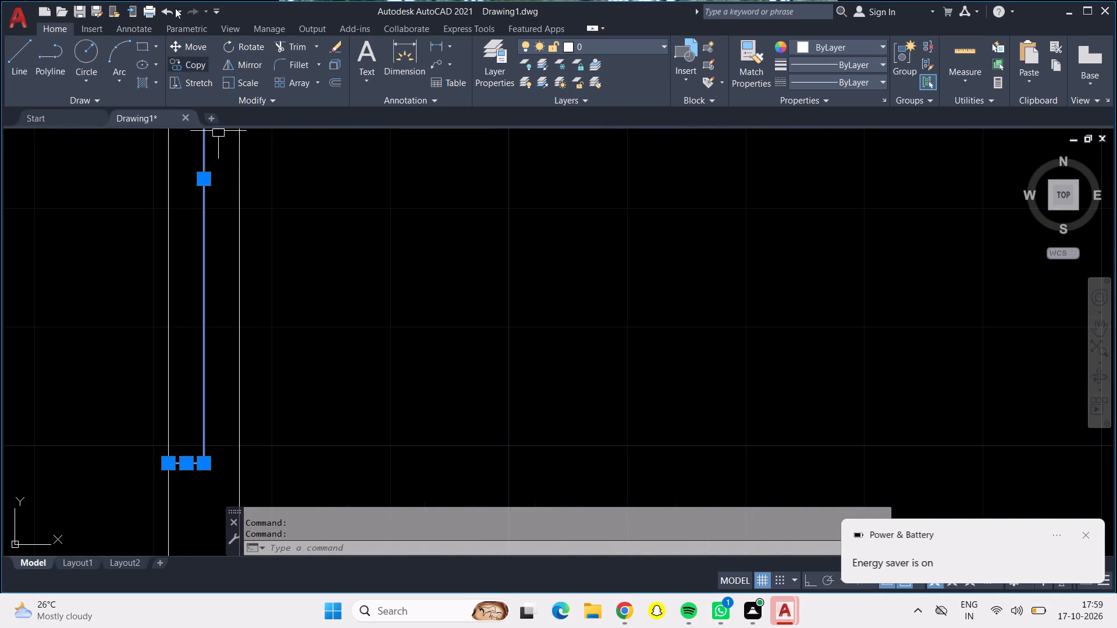
click(179, 68)
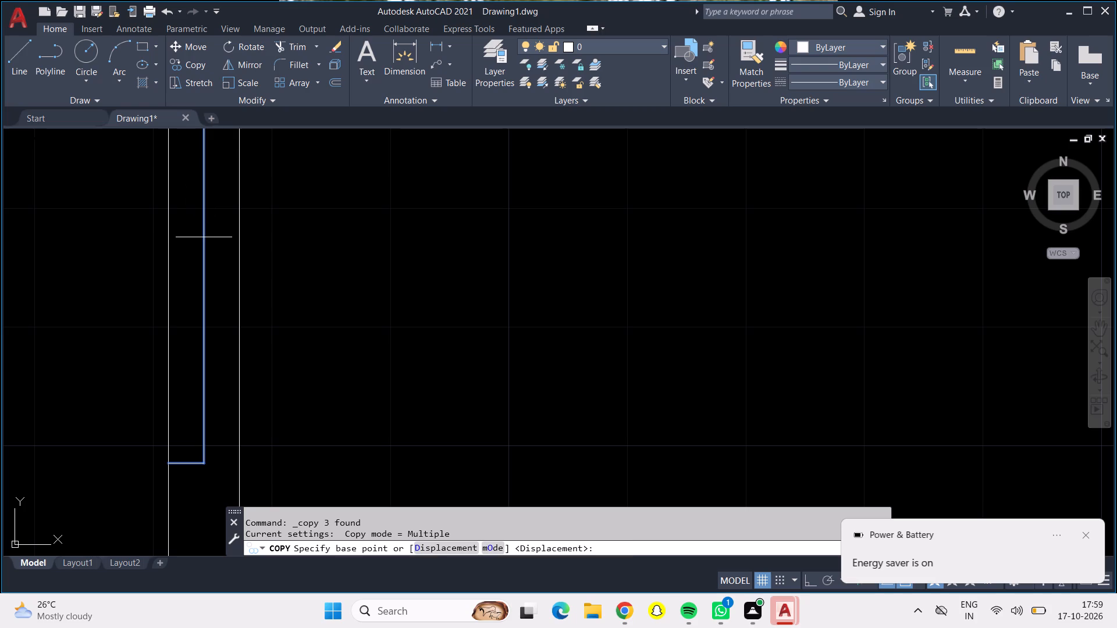
click(204, 237)
click(310, 247)
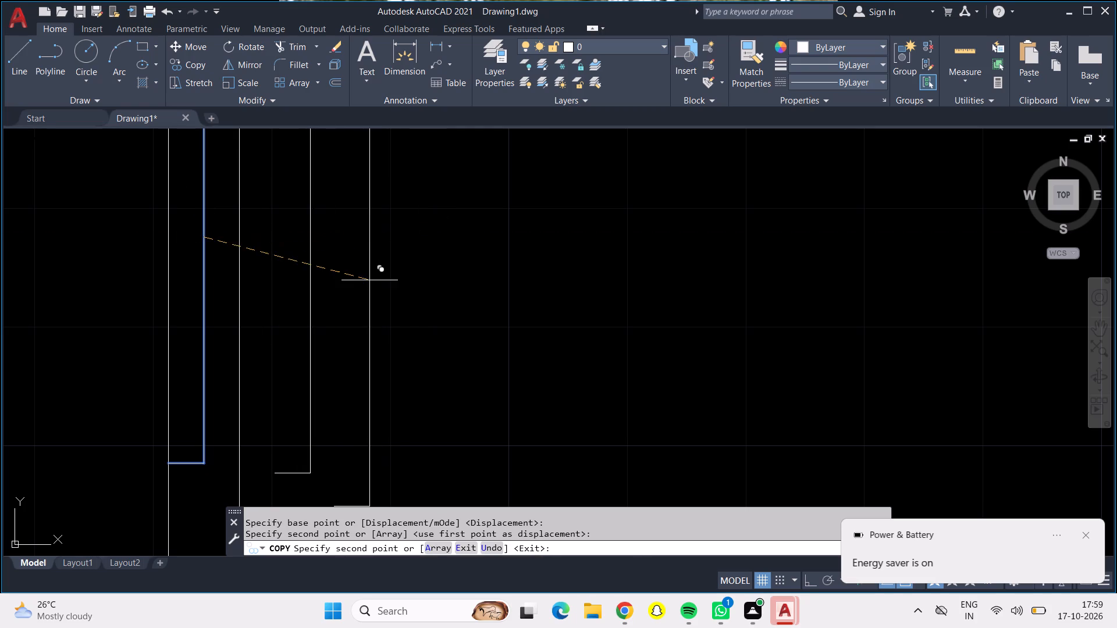
key(Return)
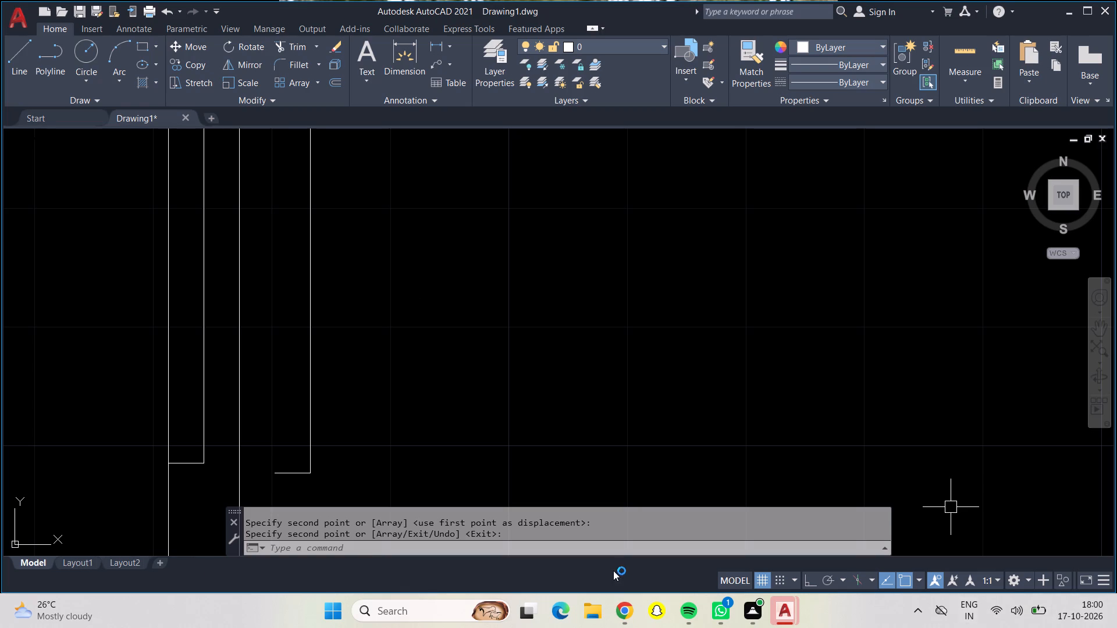
Erase the original three recess lines inside the southwest room's east wall, keeping the copy beside it.
scroll(205, 249, down, 3)
scroll(226, 228, up, 2)
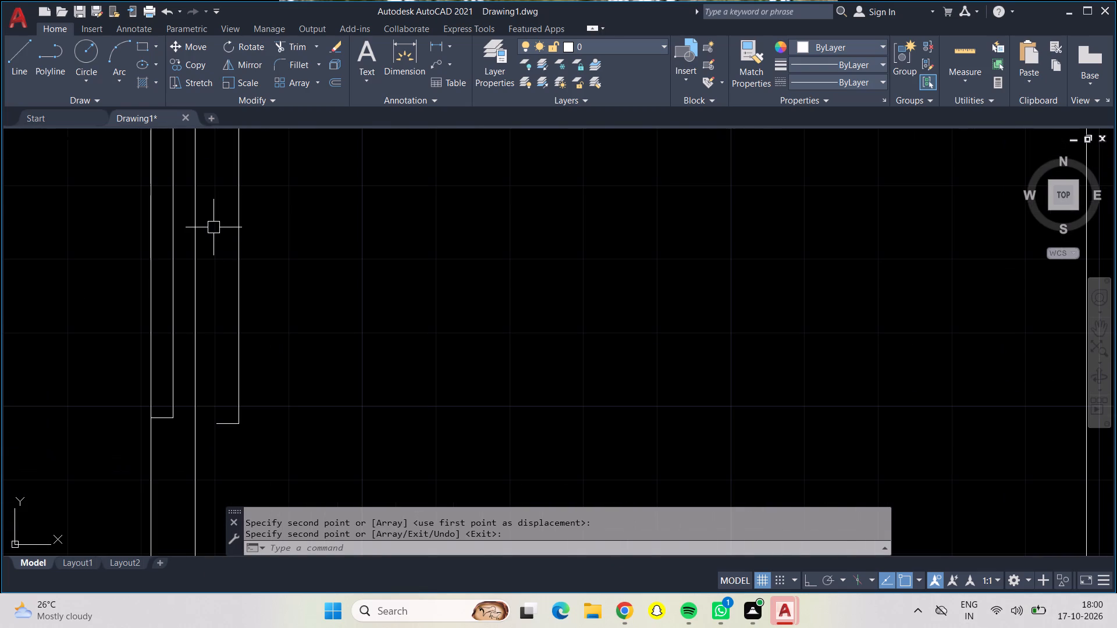
middle_drag(214, 227, 277, 341)
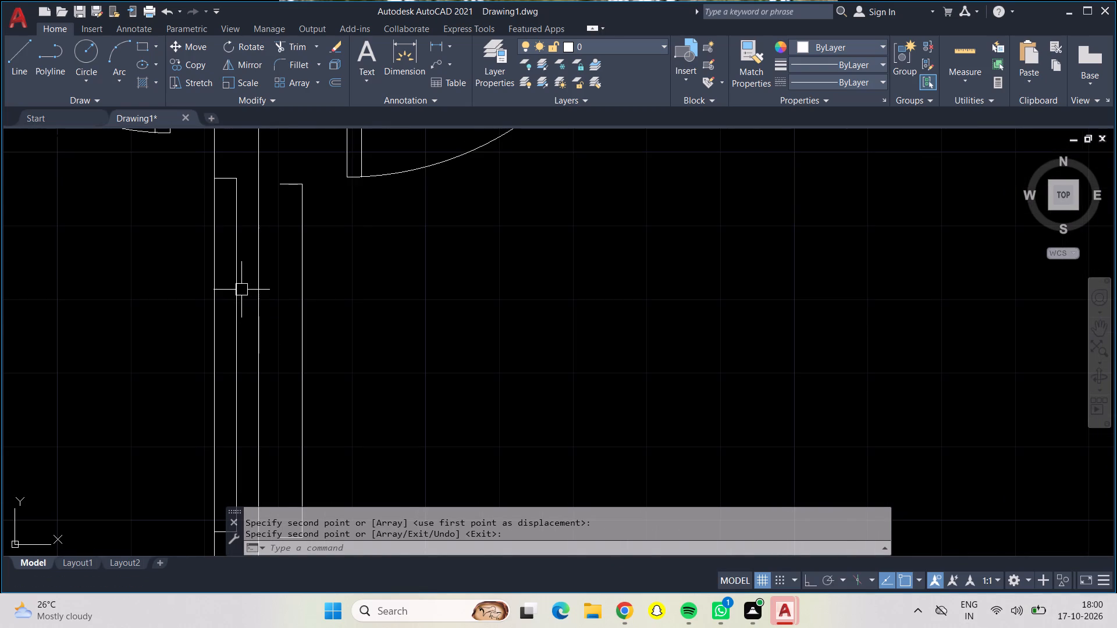
click(236, 282)
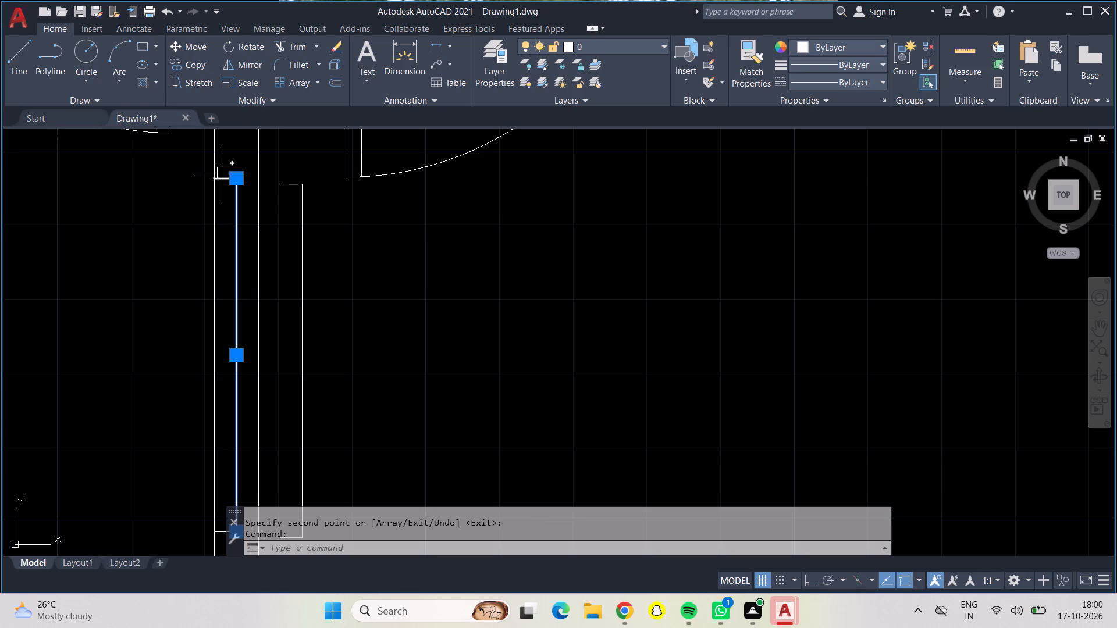
click(223, 176)
middle_drag(176, 287, 179, 263)
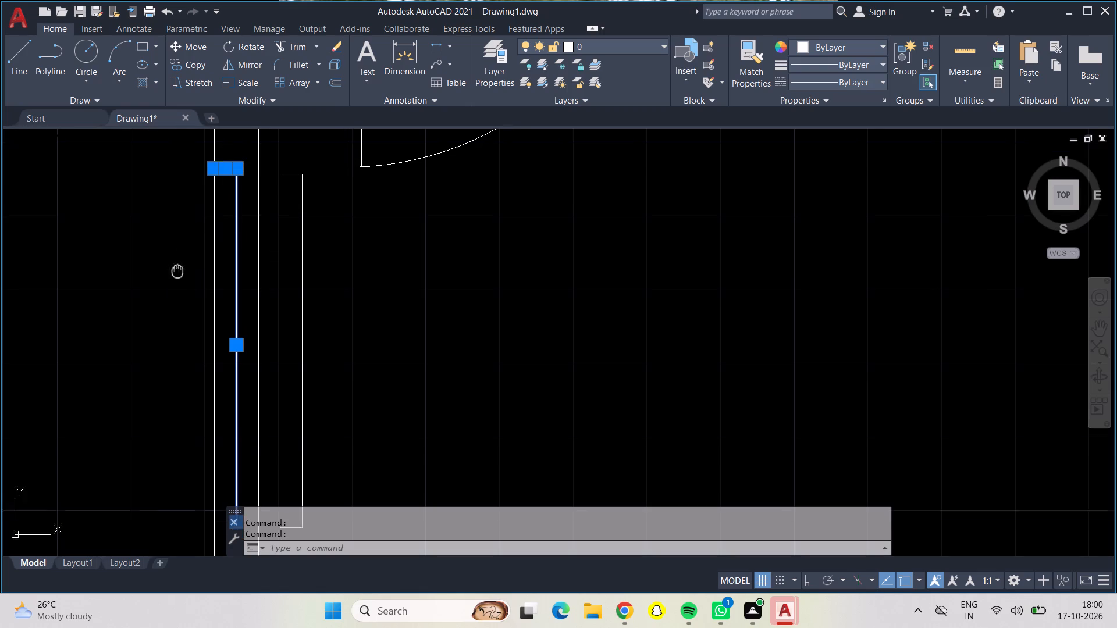
middle_drag(179, 263, 182, 226)
scroll(208, 478, up, 2)
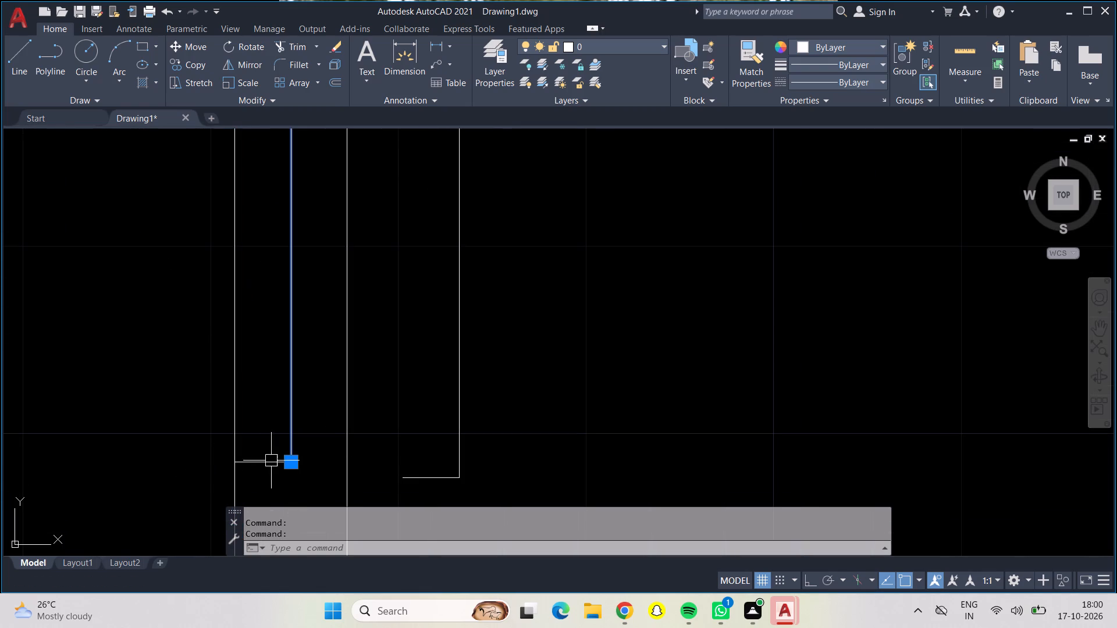
click(261, 455)
click(257, 461)
click(257, 460)
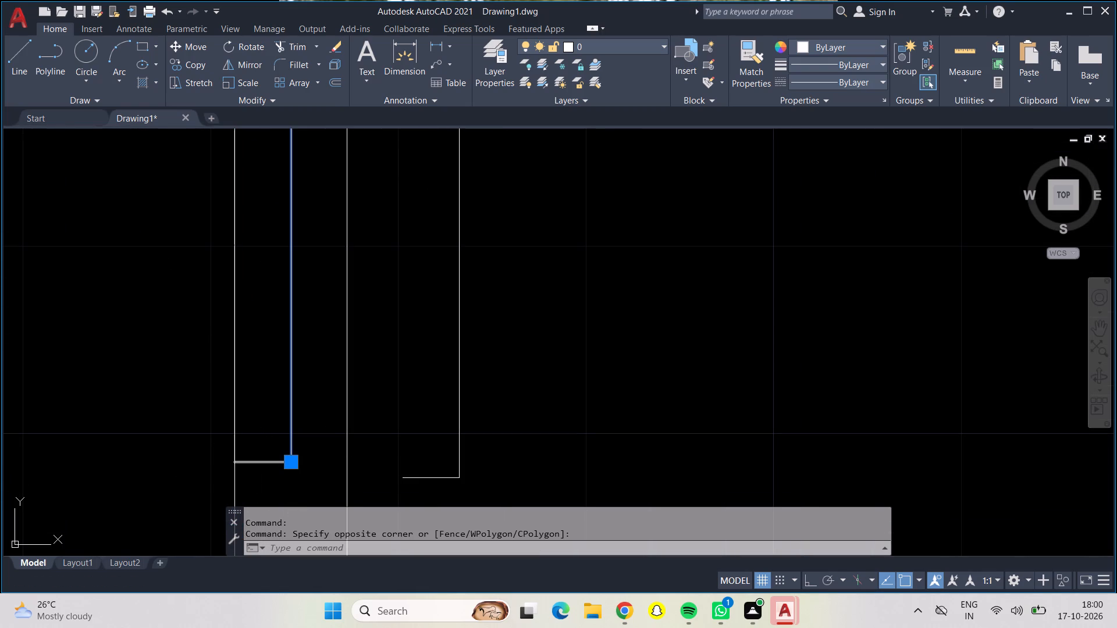
drag(255, 471, 255, 480)
click(261, 466)
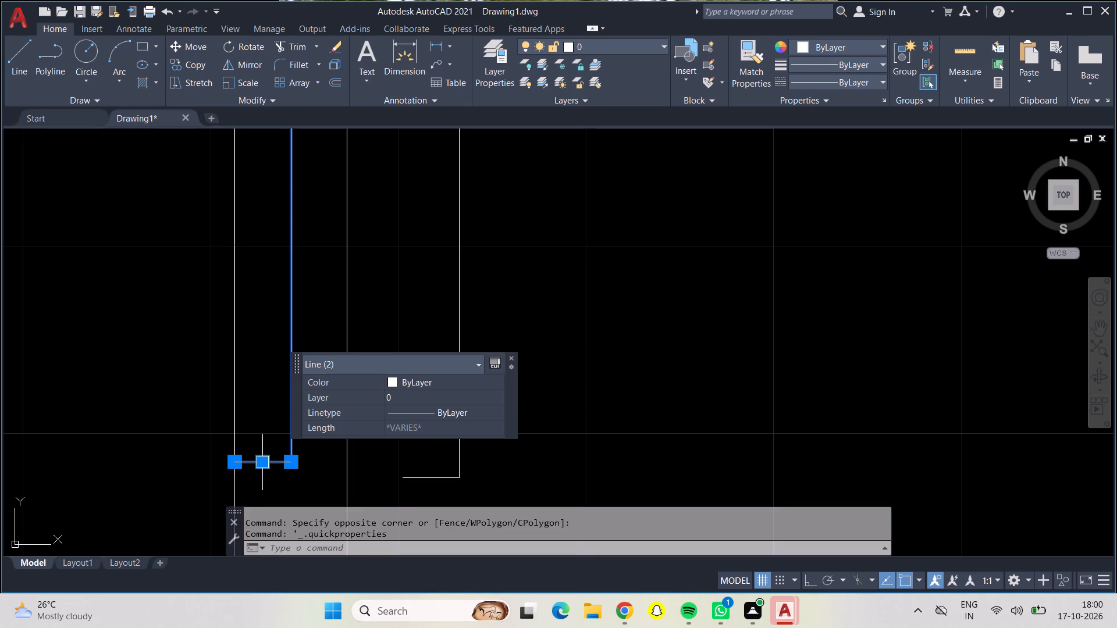
key(Delete)
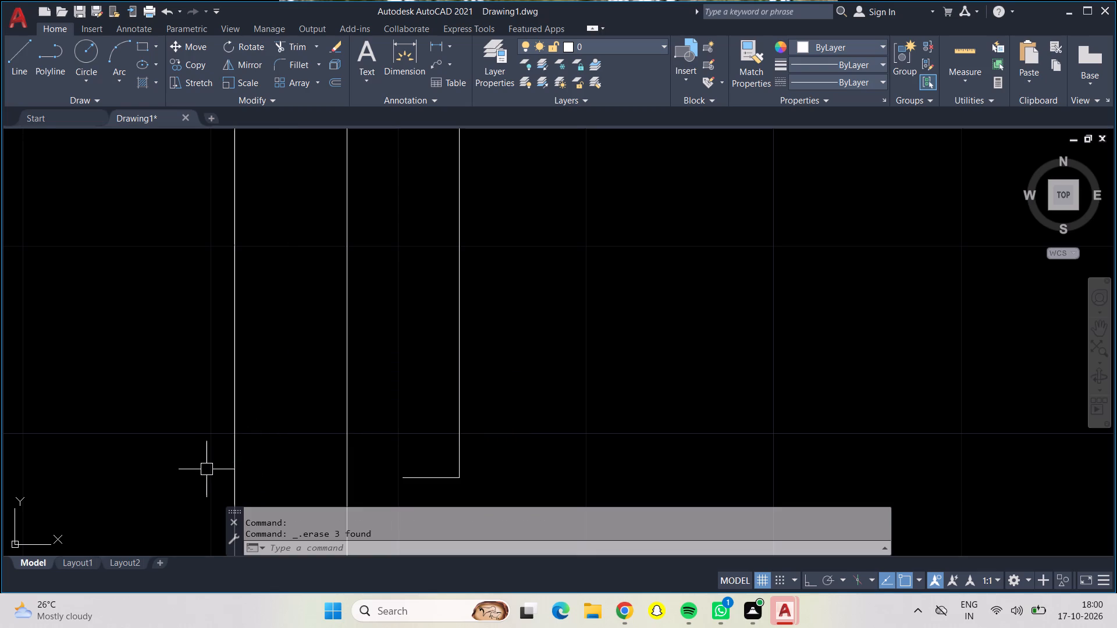
Rotate the copied three-line outline 180° about the midpoint of its long vertical line, so its short ends point east.
scroll(344, 408, down, 1)
scroll(400, 317, down, 2)
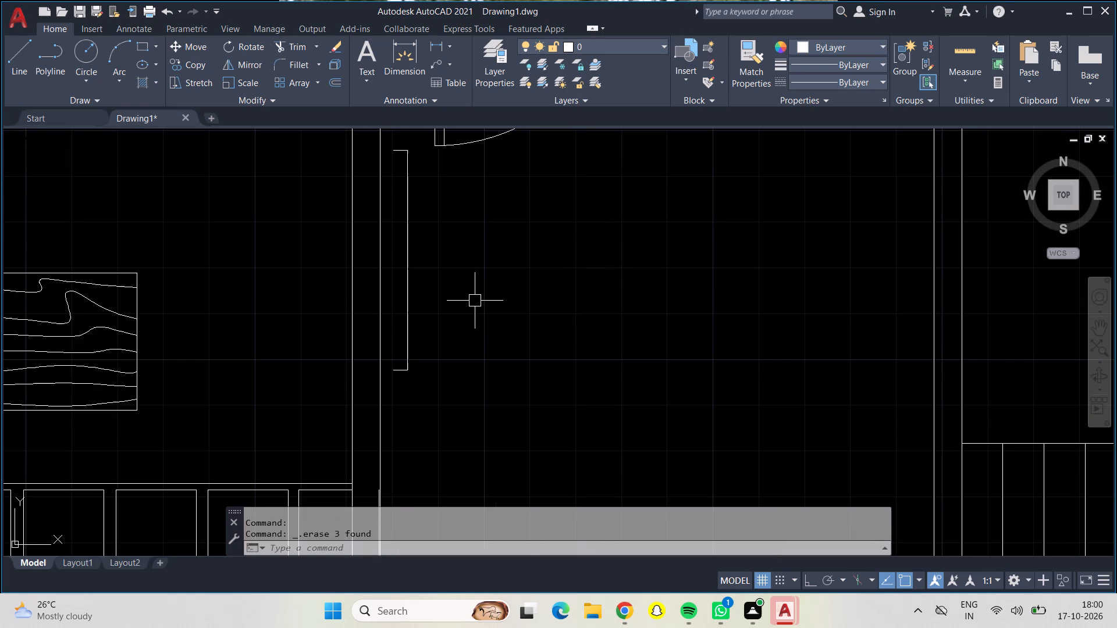
middle_drag(475, 301, 498, 373)
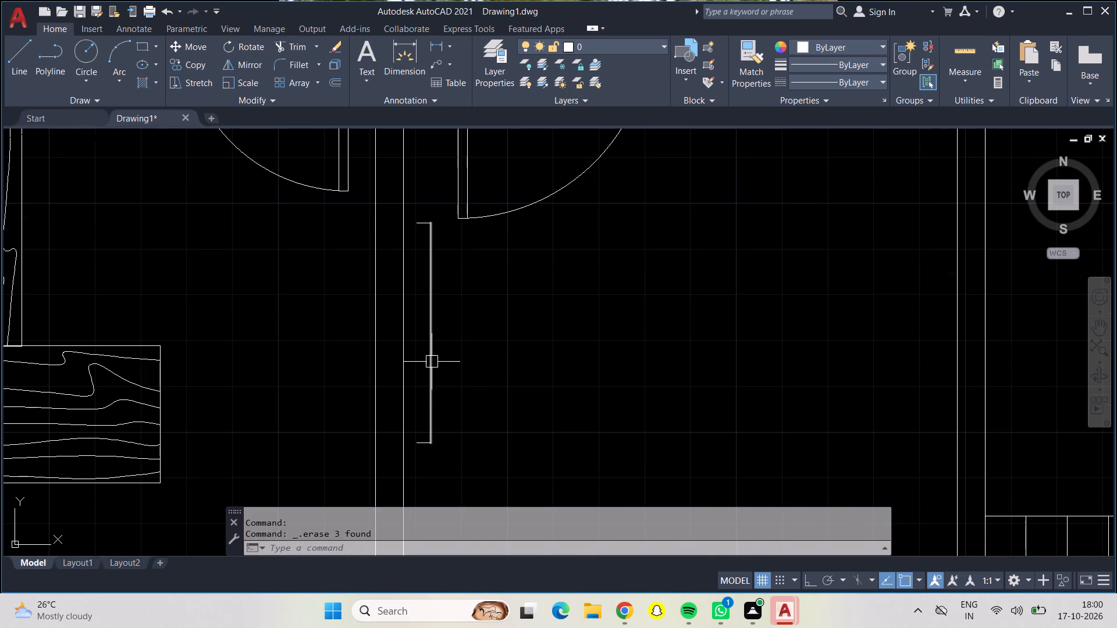
click(432, 361)
scroll(429, 458, up, 3)
click(389, 397)
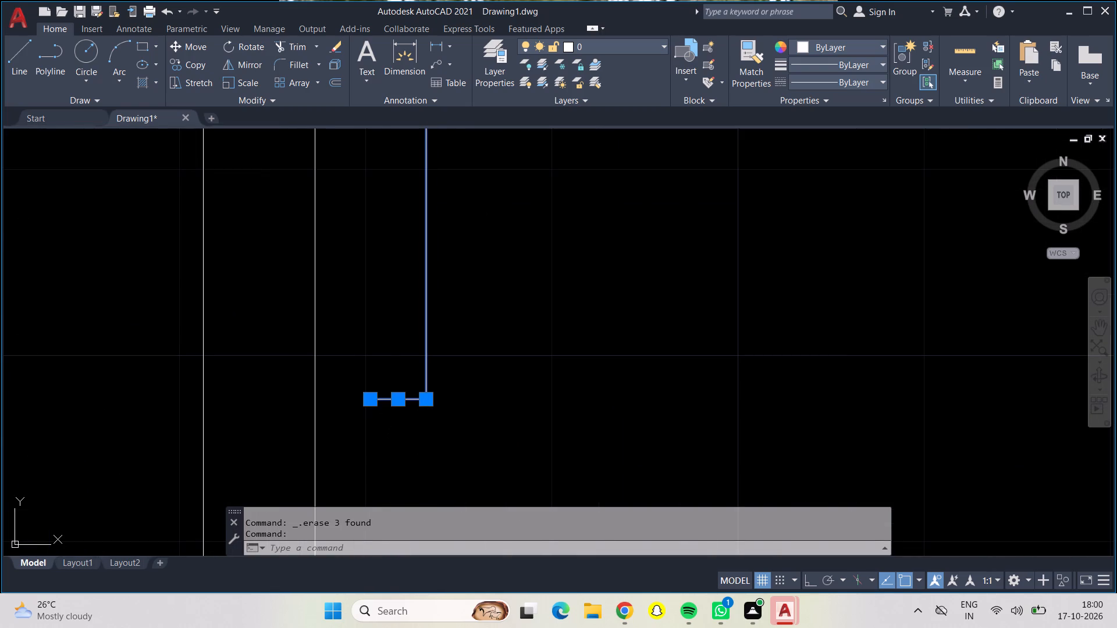
scroll(389, 374, up, 1)
scroll(389, 374, down, 2)
scroll(391, 305, down, 1)
middle_drag(391, 305, 400, 366)
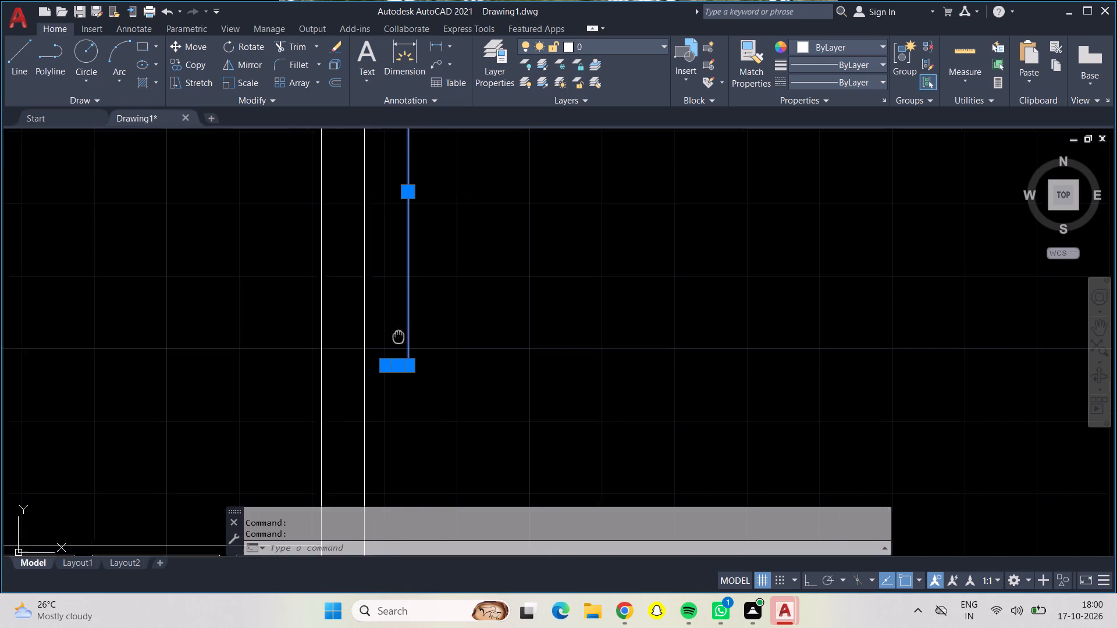
middle_drag(400, 366, 425, 558)
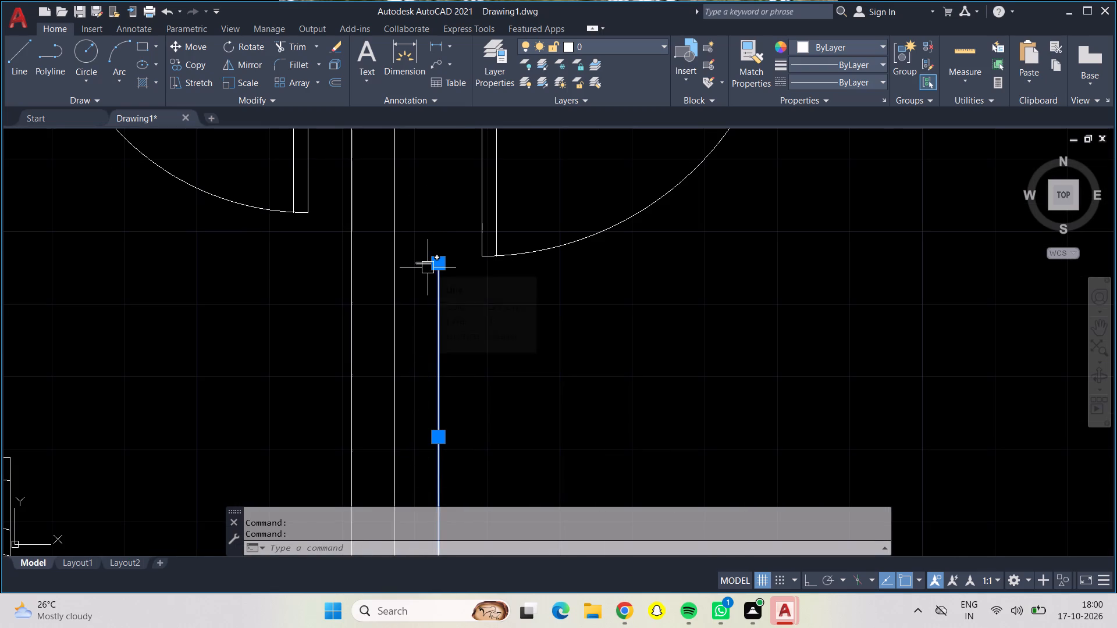
click(421, 266)
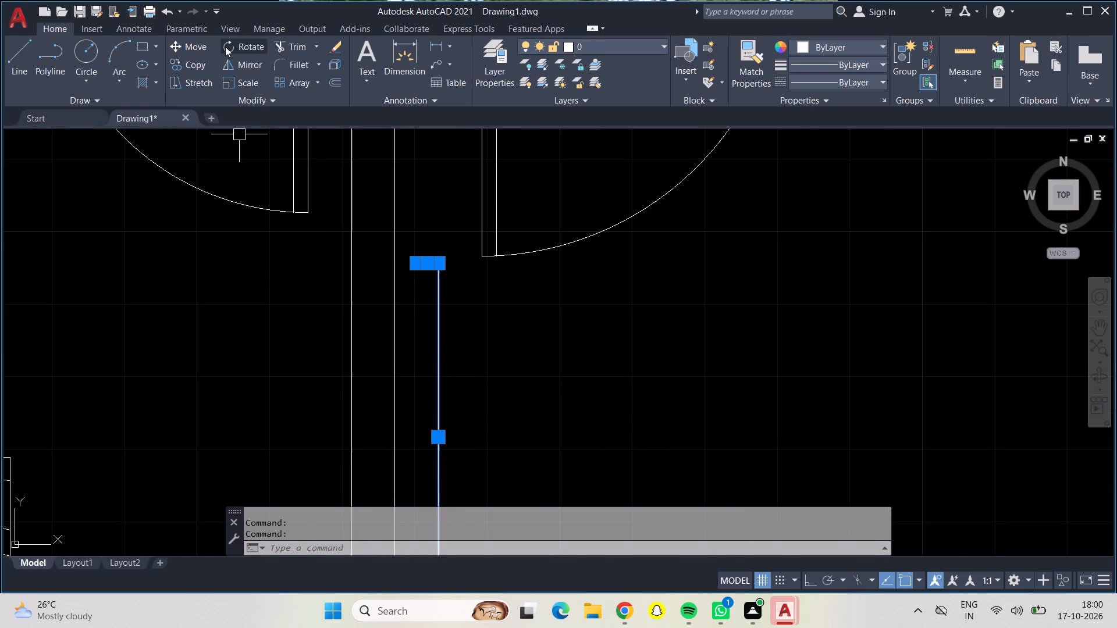
click(256, 44)
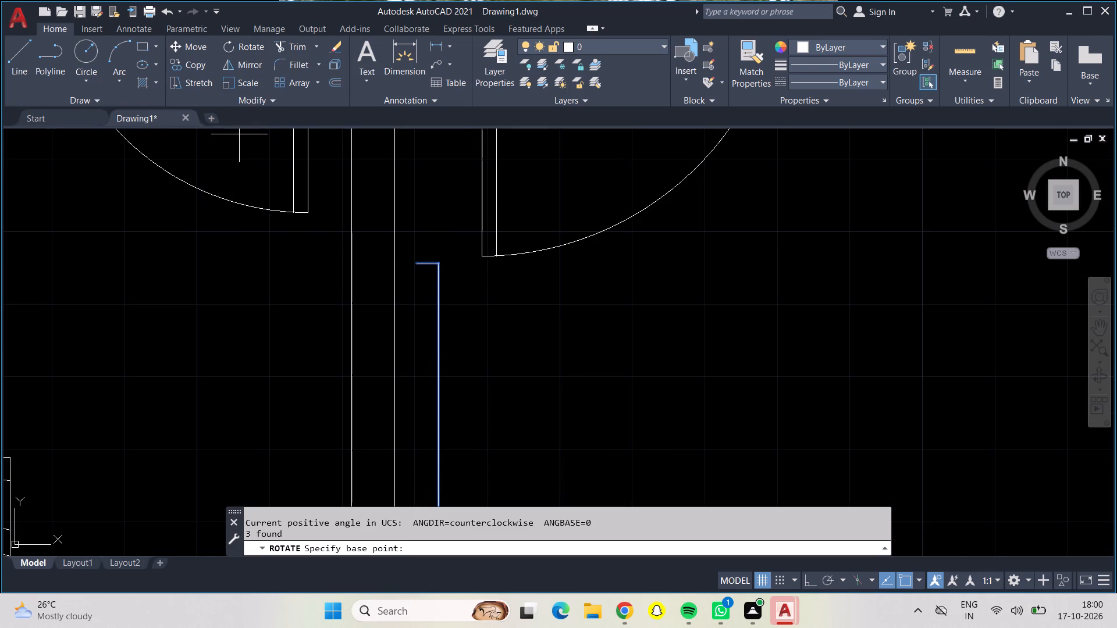
scroll(478, 418, up, 1)
scroll(478, 418, down, 1)
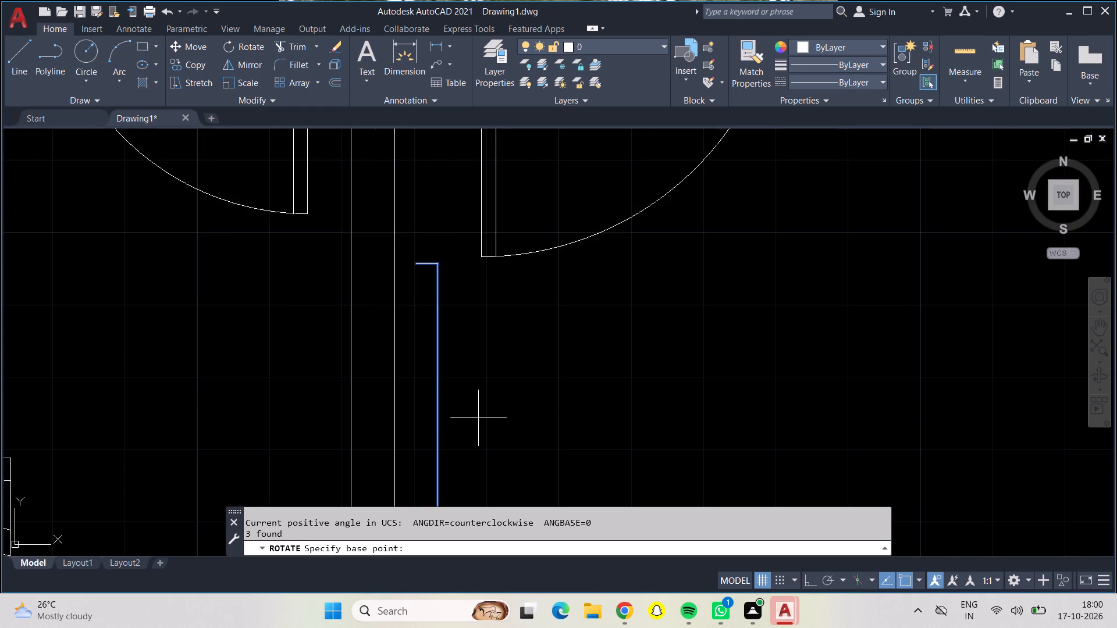
scroll(479, 417, down, 1)
middle_drag(480, 417, 485, 331)
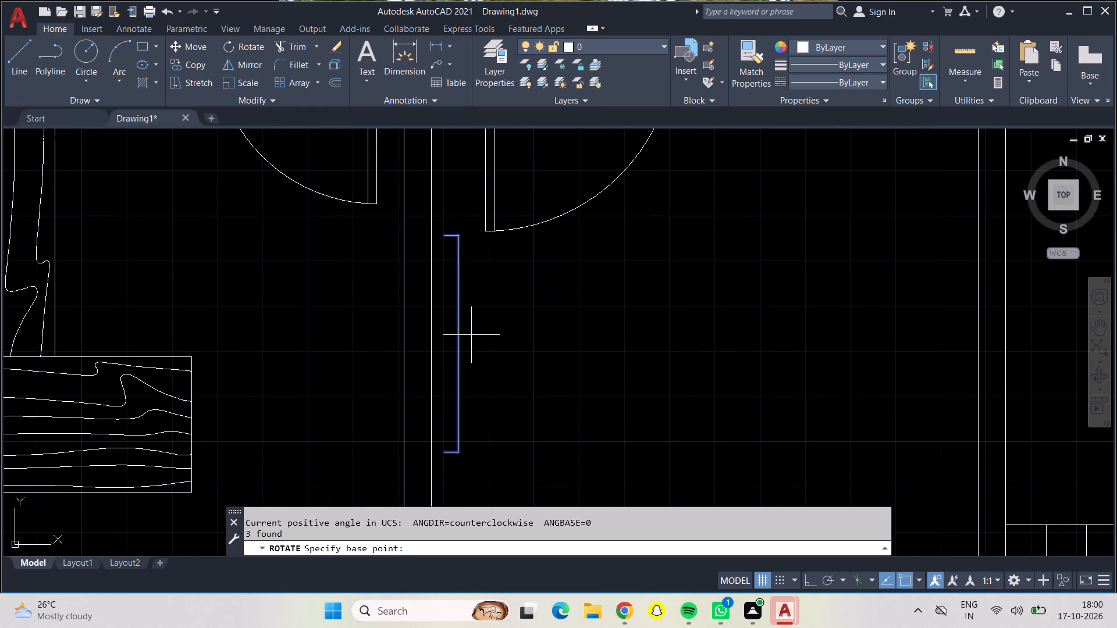
click(453, 345)
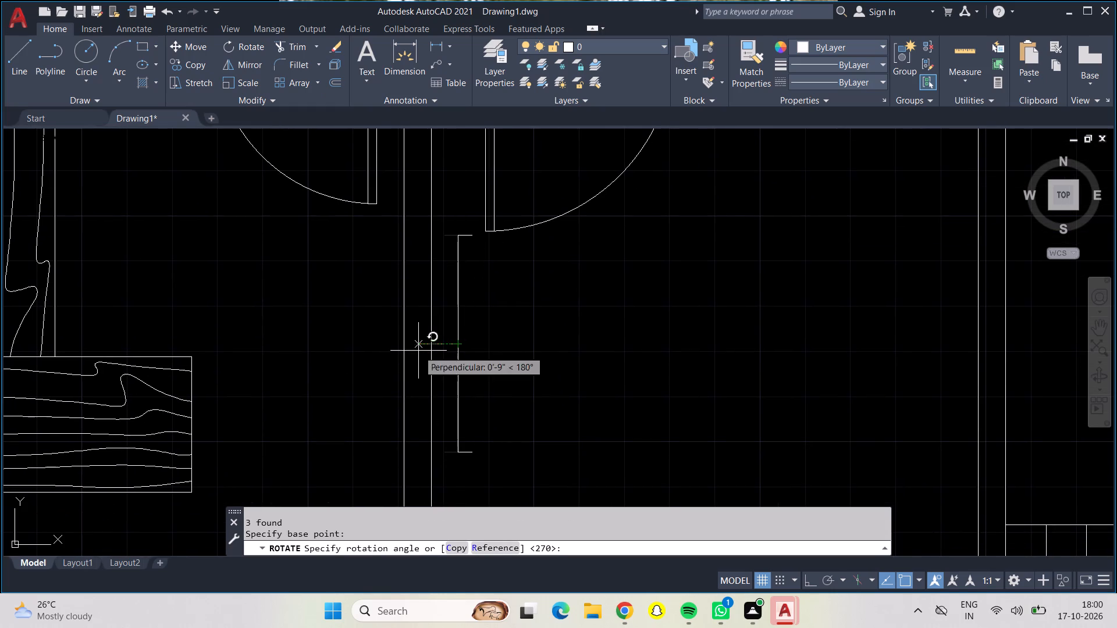
click(415, 344)
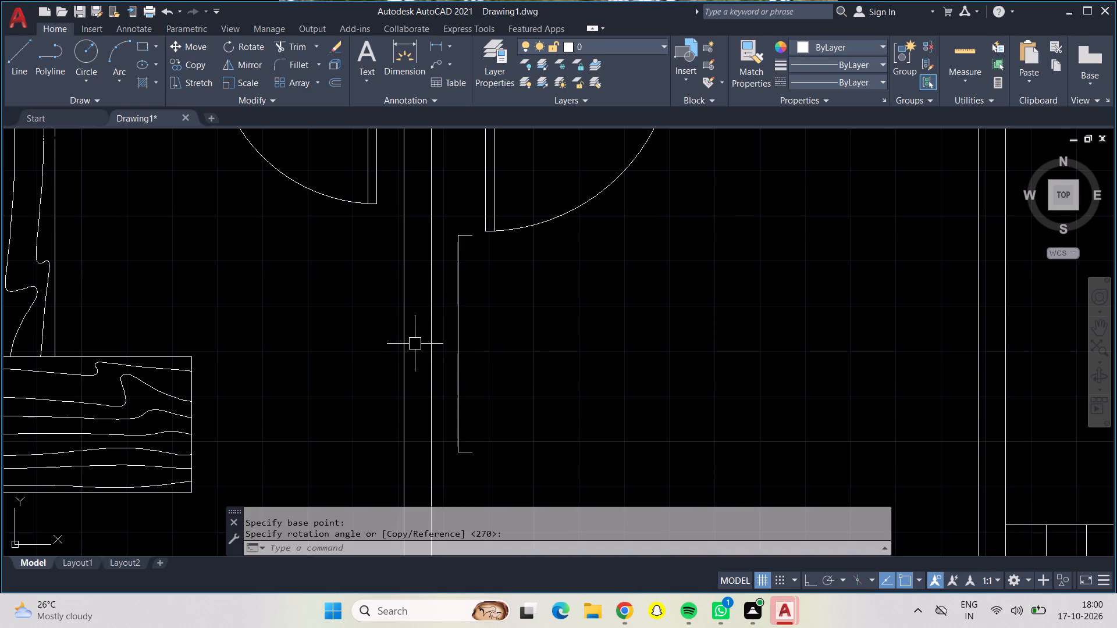
Move the rotated three-line outline west to the drawing room's east wall, with its short ends meeting the wall's inner face.
click(459, 290)
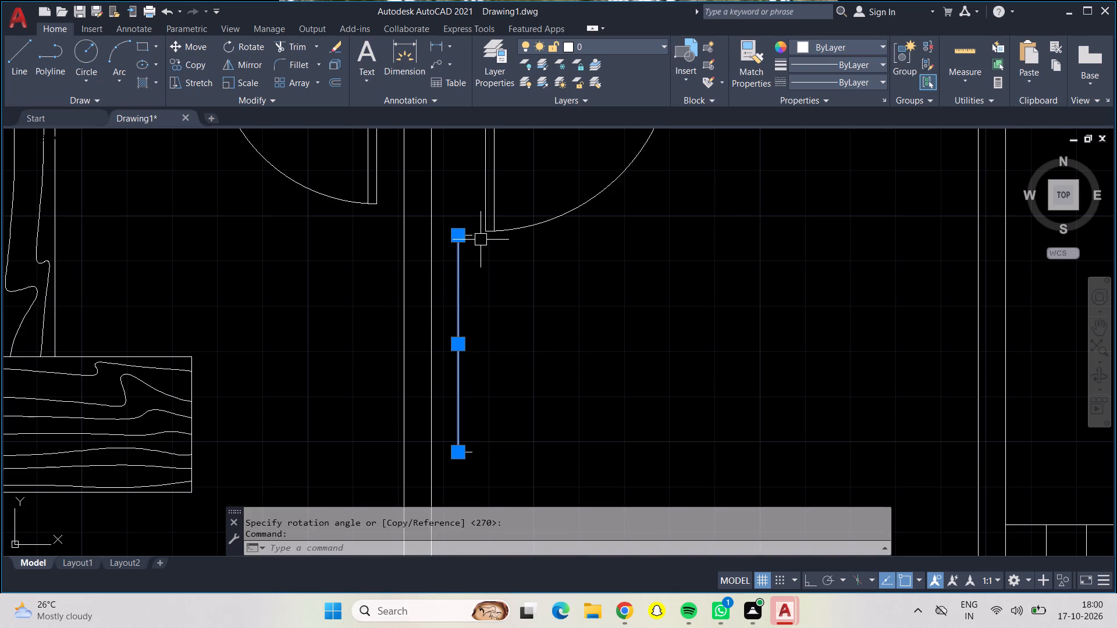
scroll(467, 238, down, 1)
scroll(467, 238, up, 3)
click(471, 230)
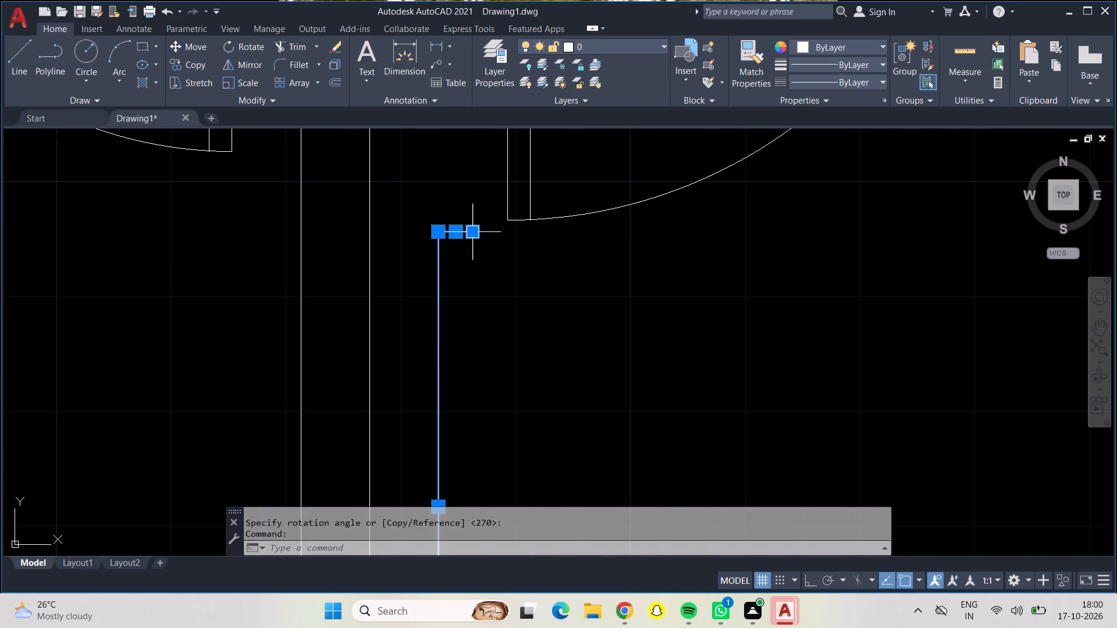
scroll(472, 249, up, 1)
scroll(472, 257, down, 2)
scroll(475, 269, up, 1)
scroll(475, 270, down, 1)
scroll(482, 367, up, 1)
scroll(482, 367, down, 1)
middle_drag(498, 396, 475, 284)
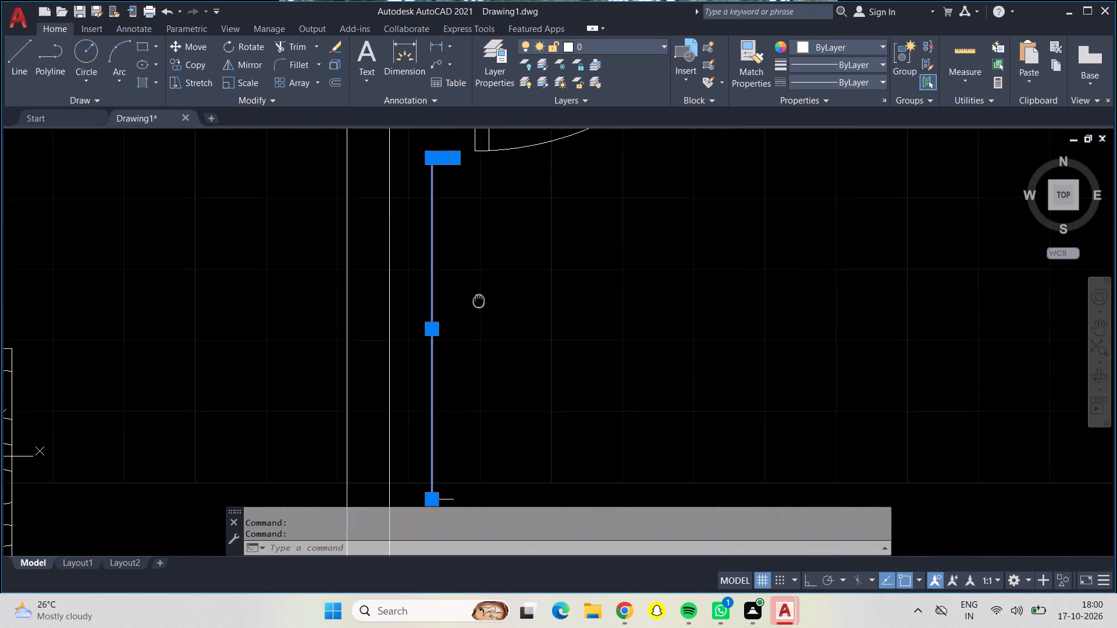
middle_drag(475, 284, 472, 207)
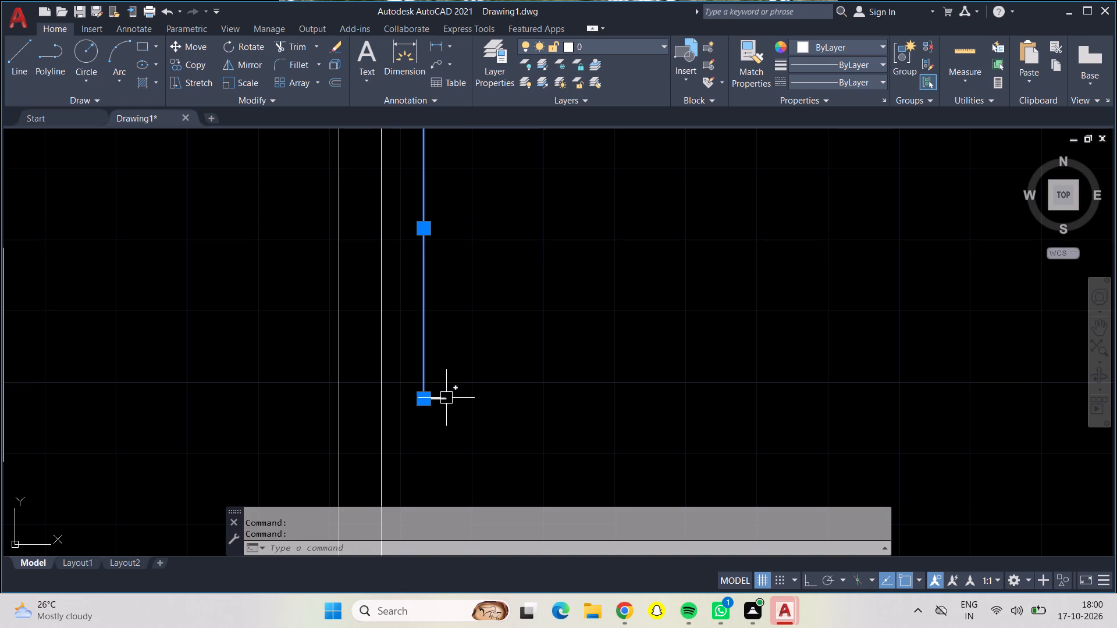
click(446, 398)
click(190, 49)
click(424, 229)
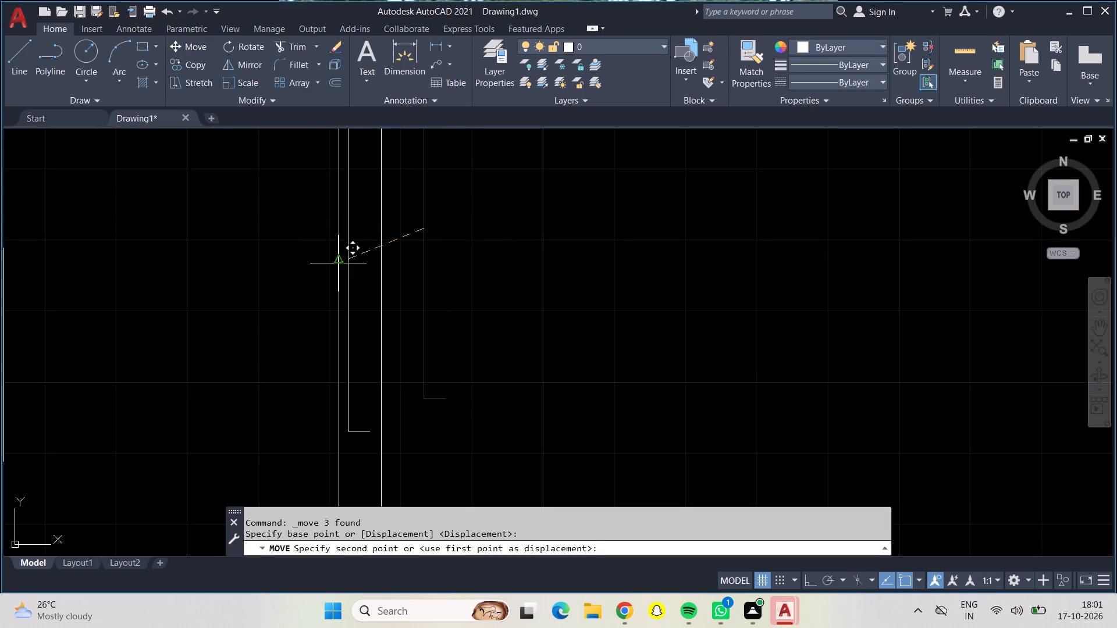
scroll(301, 273, down, 2)
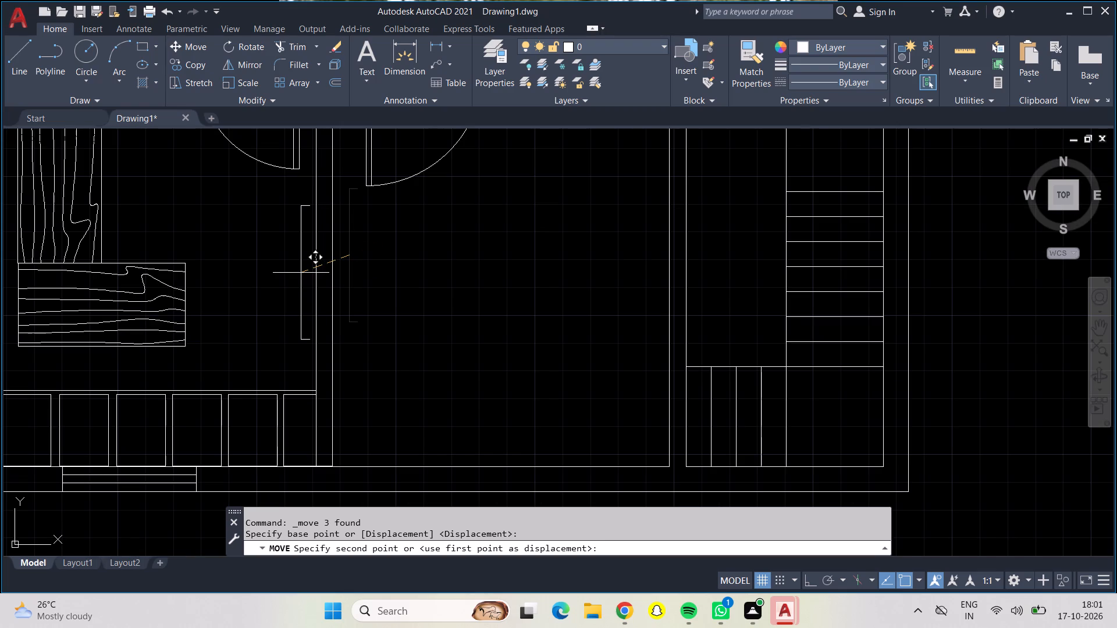
middle_drag(304, 274, 345, 292)
scroll(360, 297, up, 2)
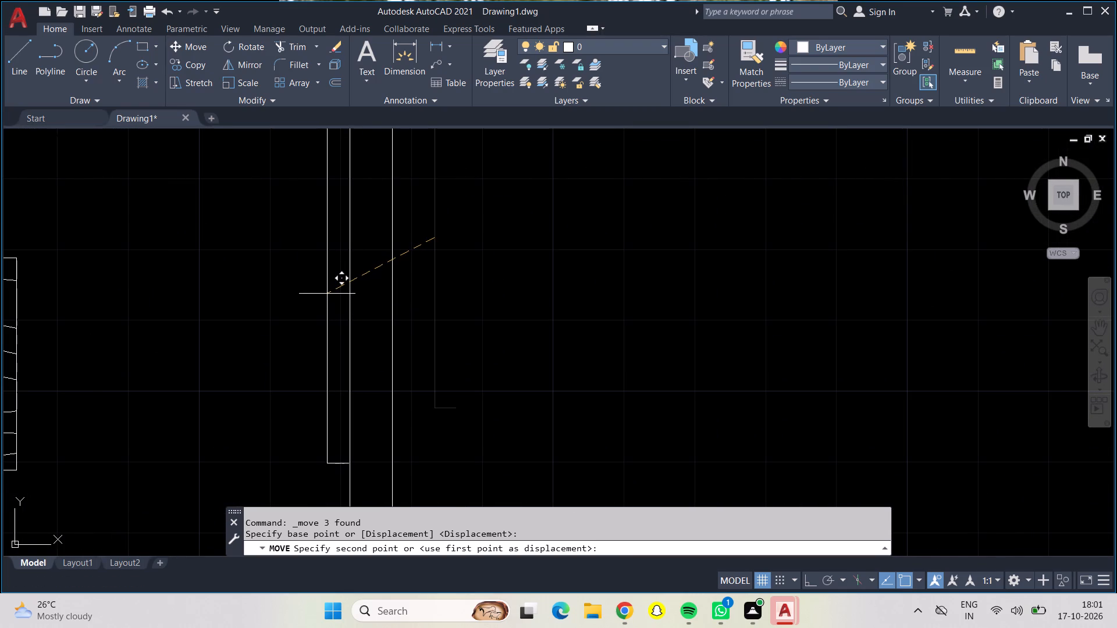
middle_drag(327, 294, 345, 341)
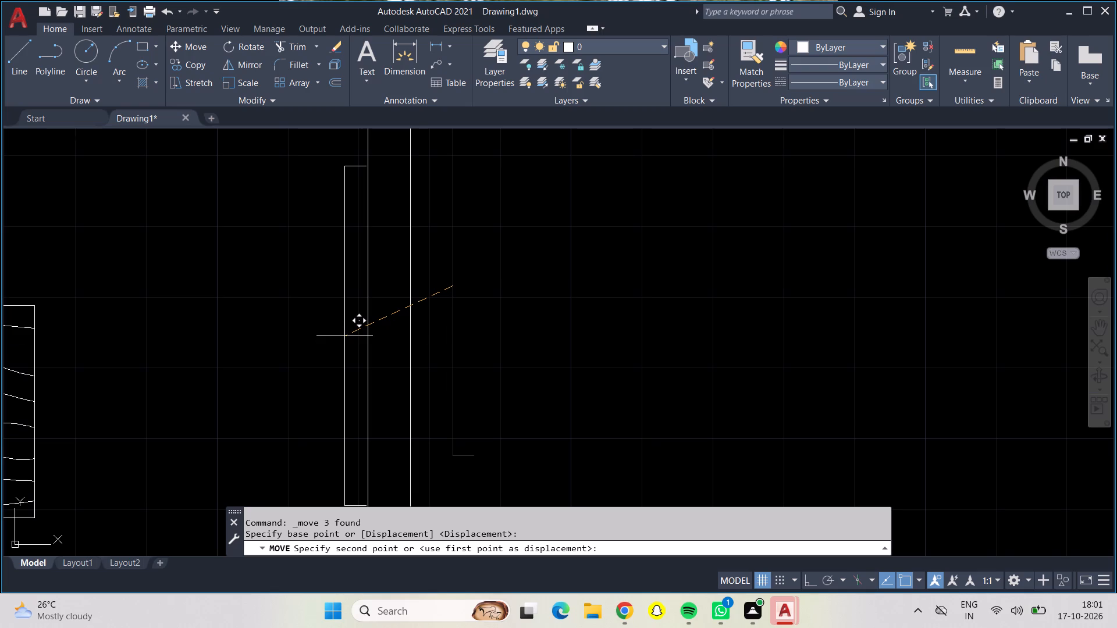
click(346, 336)
Examine the moved unit outline's position on the east wall relative to the doors, sofa and table.
scroll(347, 336, up, 1)
scroll(347, 336, down, 2)
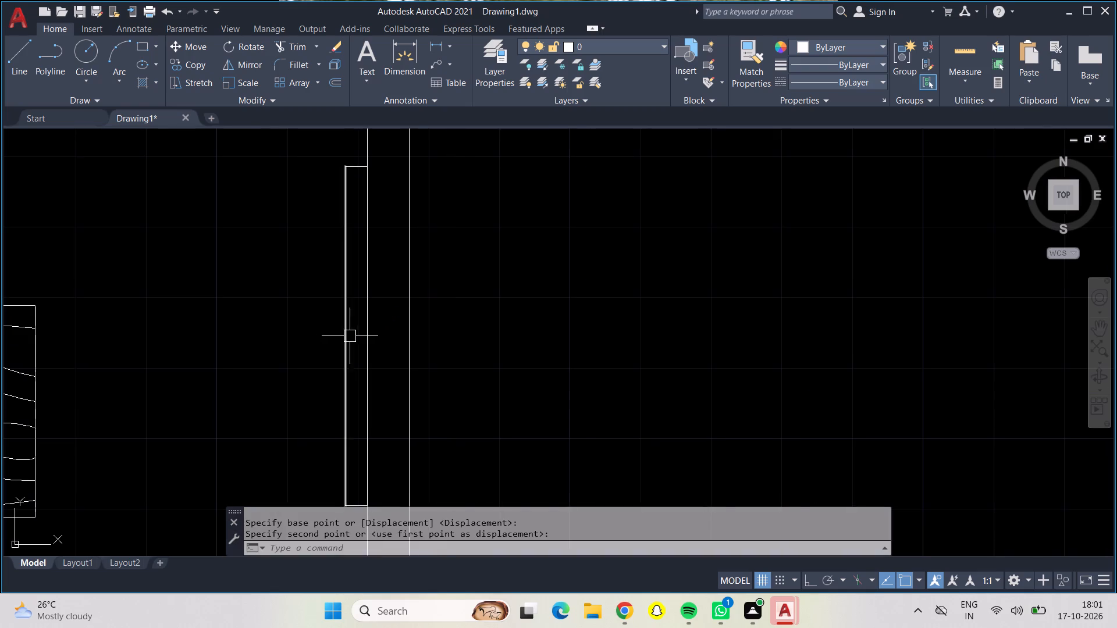
scroll(350, 336, down, 1)
scroll(352, 337, up, 1)
scroll(453, 338, down, 1)
scroll(456, 338, up, 1)
scroll(460, 338, down, 2)
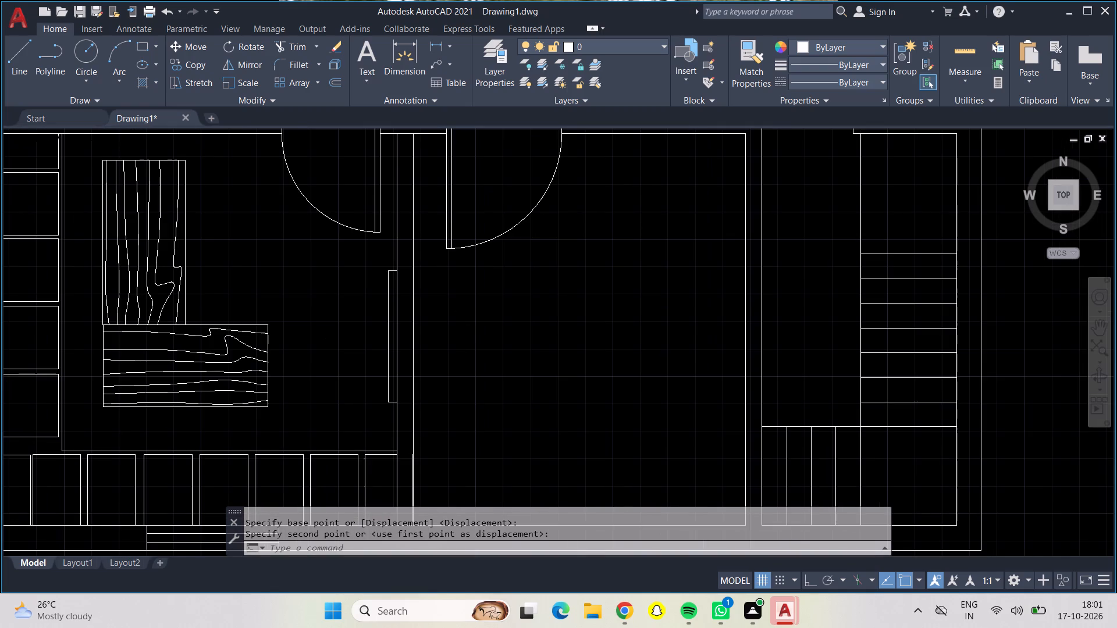
middle_drag(460, 338, 493, 258)
middle_drag(528, 263, 545, 285)
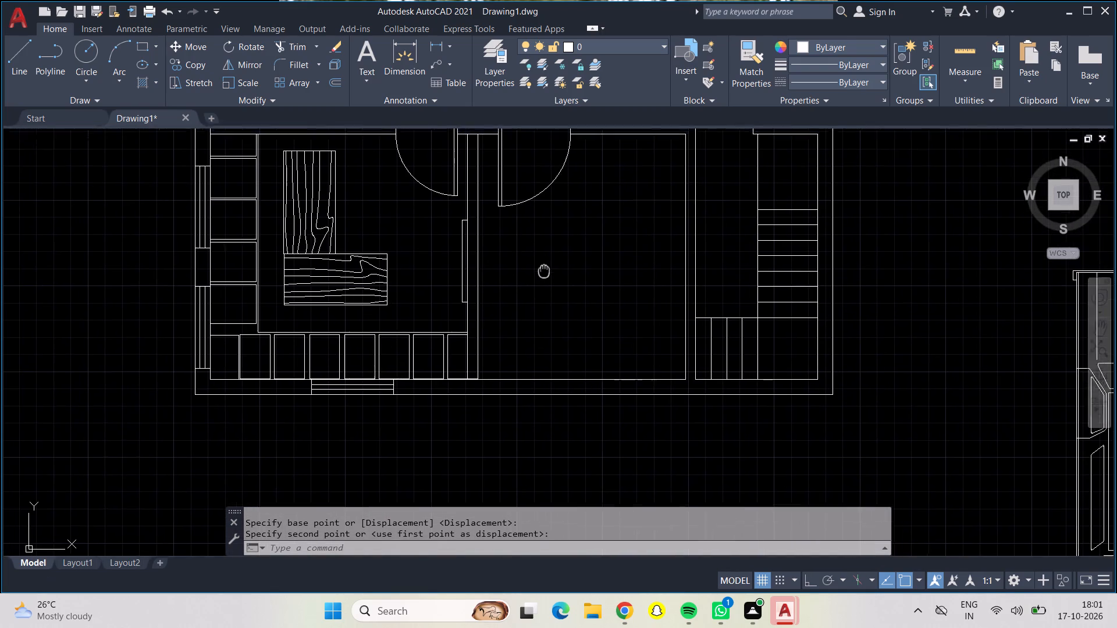
middle_drag(545, 285, 546, 314)
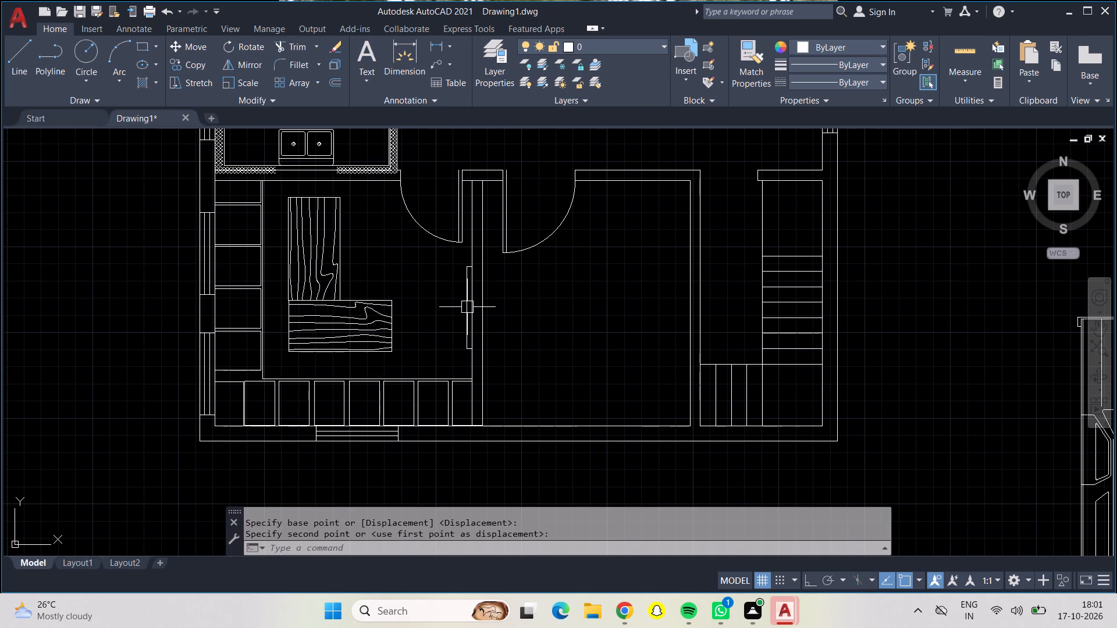
scroll(469, 308, down, 1)
scroll(469, 311, up, 1)
scroll(469, 311, down, 1)
scroll(472, 313, up, 1)
scroll(473, 314, down, 1)
scroll(471, 314, up, 1)
scroll(468, 311, down, 1)
scroll(477, 317, up, 1)
scroll(477, 317, down, 1)
scroll(478, 317, up, 2)
With Ortho on, draw a 1' line south along the wall face from the wall unit's northeast corner.
scroll(460, 325, up, 2)
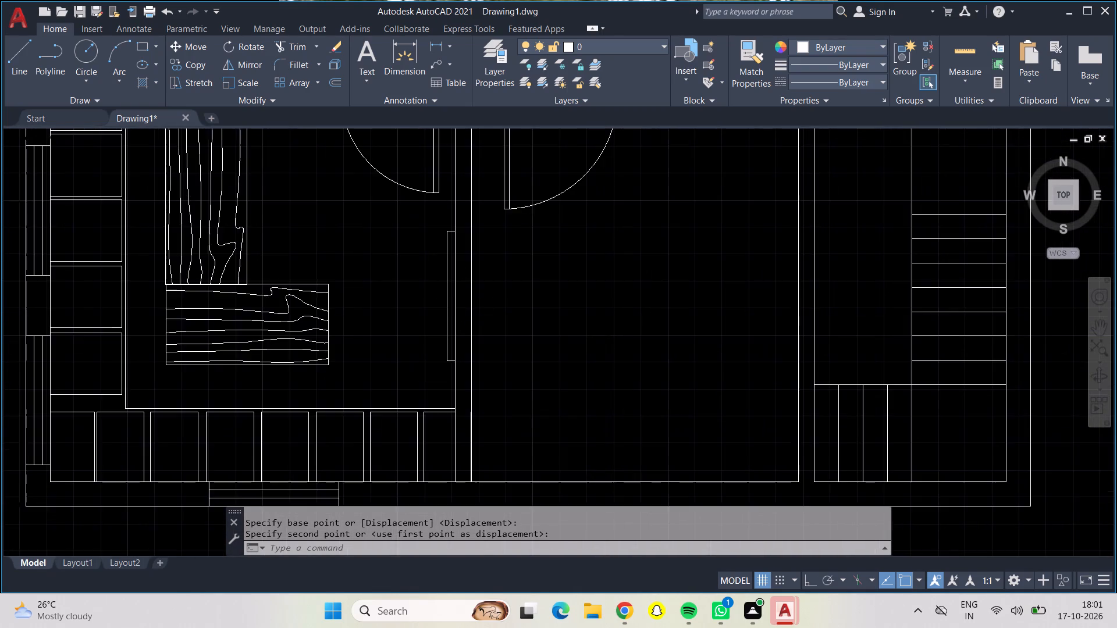
scroll(460, 325, up, 2)
scroll(460, 325, down, 2)
middle_drag(460, 325, 465, 369)
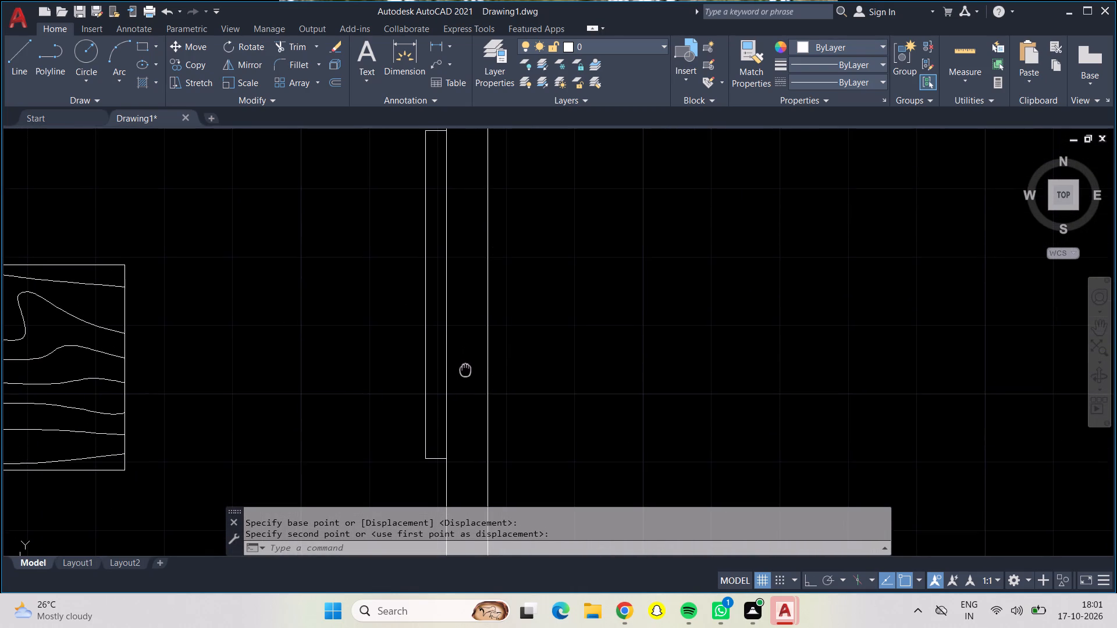
middle_drag(465, 369, 463, 385)
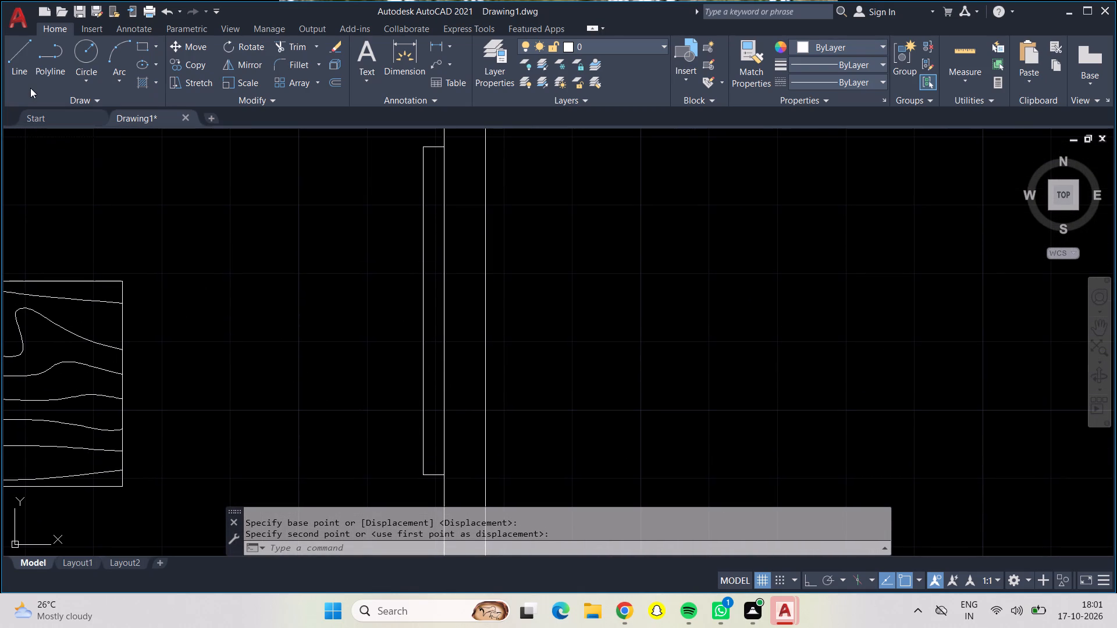
click(30, 88)
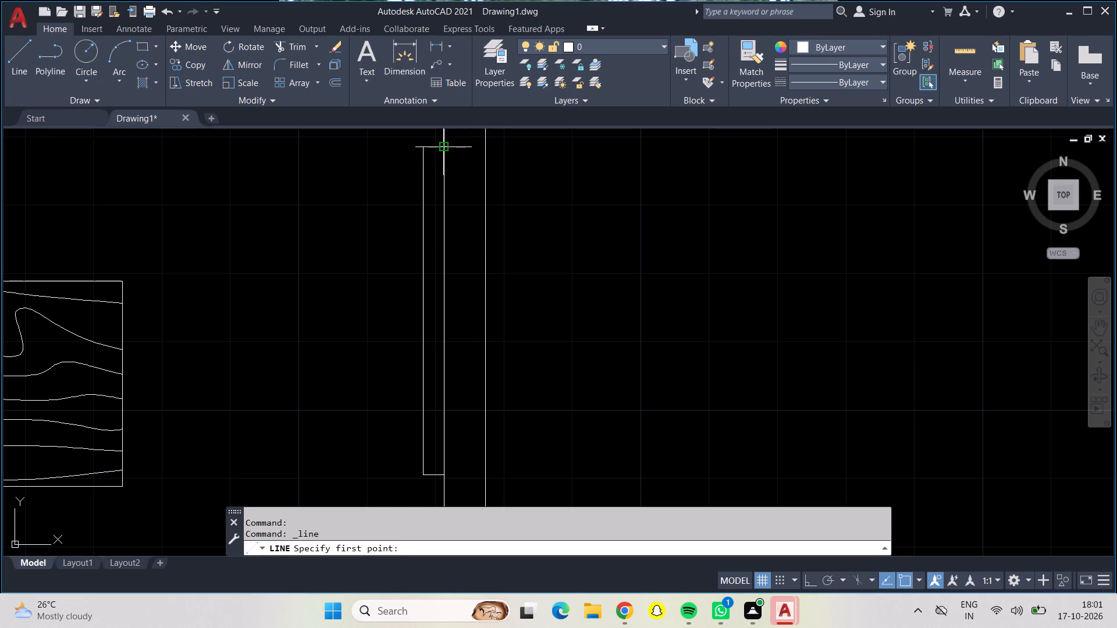
click(443, 149)
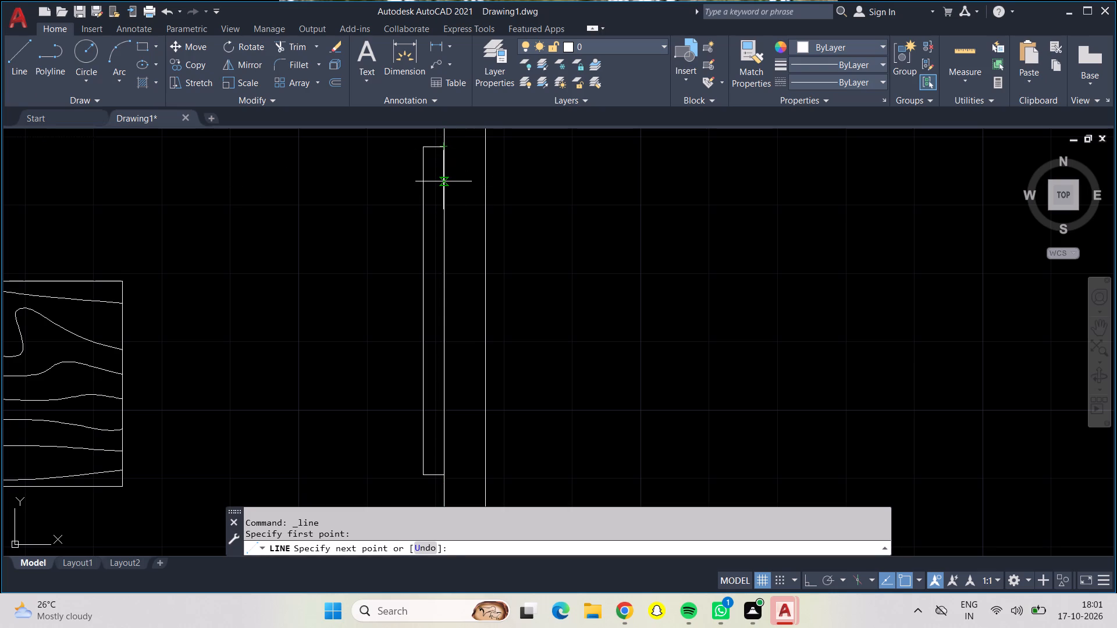
text(1')
key(Return)
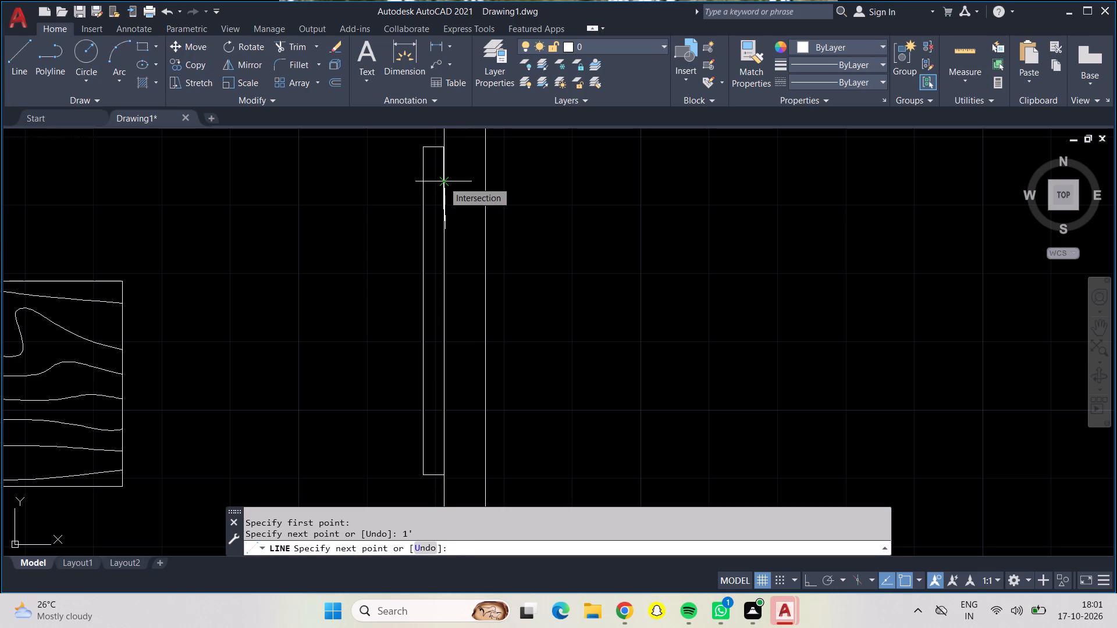
scroll(418, 222, up, 2)
scroll(418, 222, down, 1)
scroll(418, 222, up, 1)
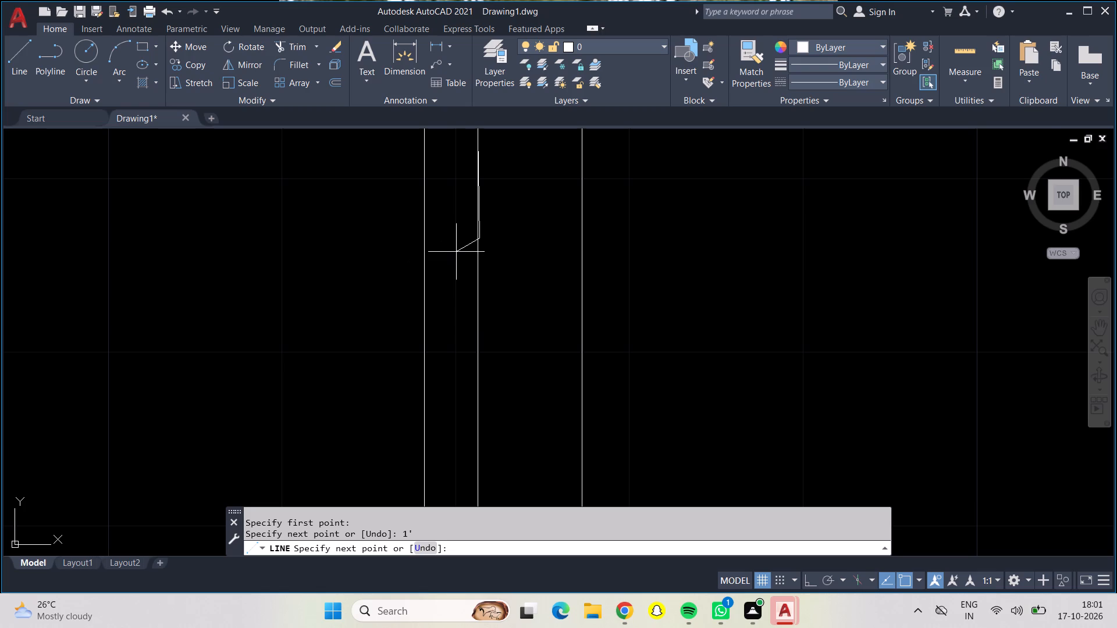
key(ctrl+z)
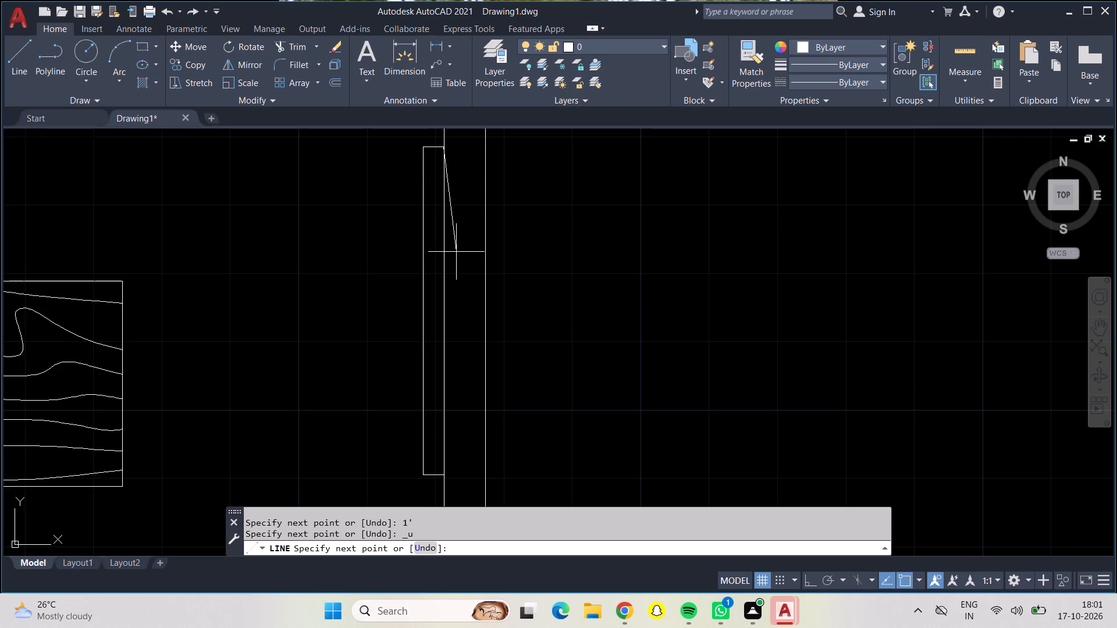
key(F8)
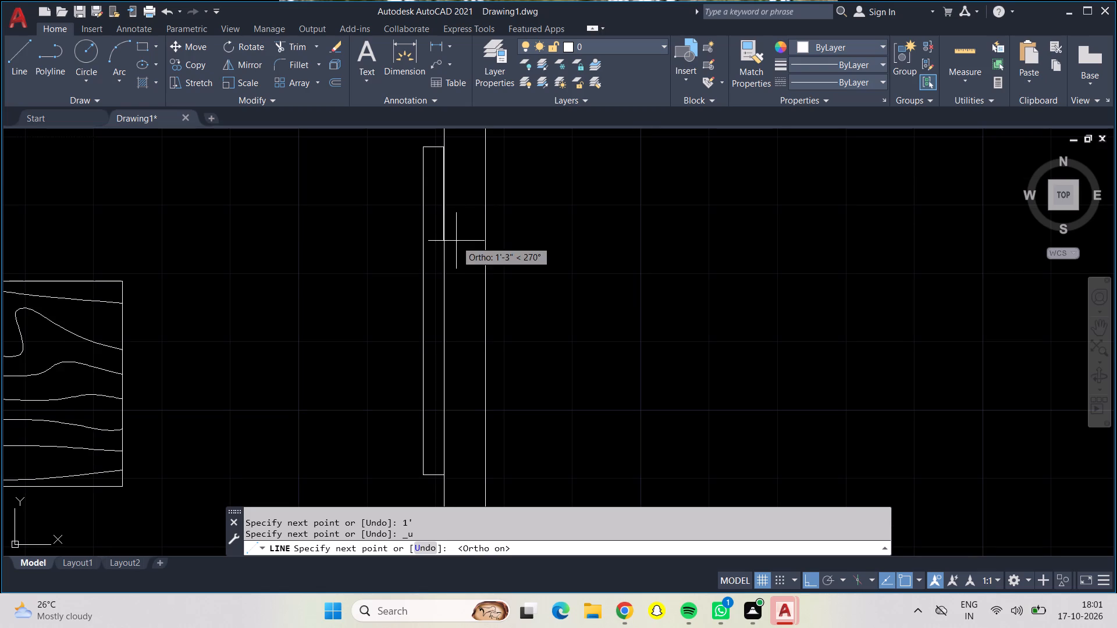
text(1')
key(Return)
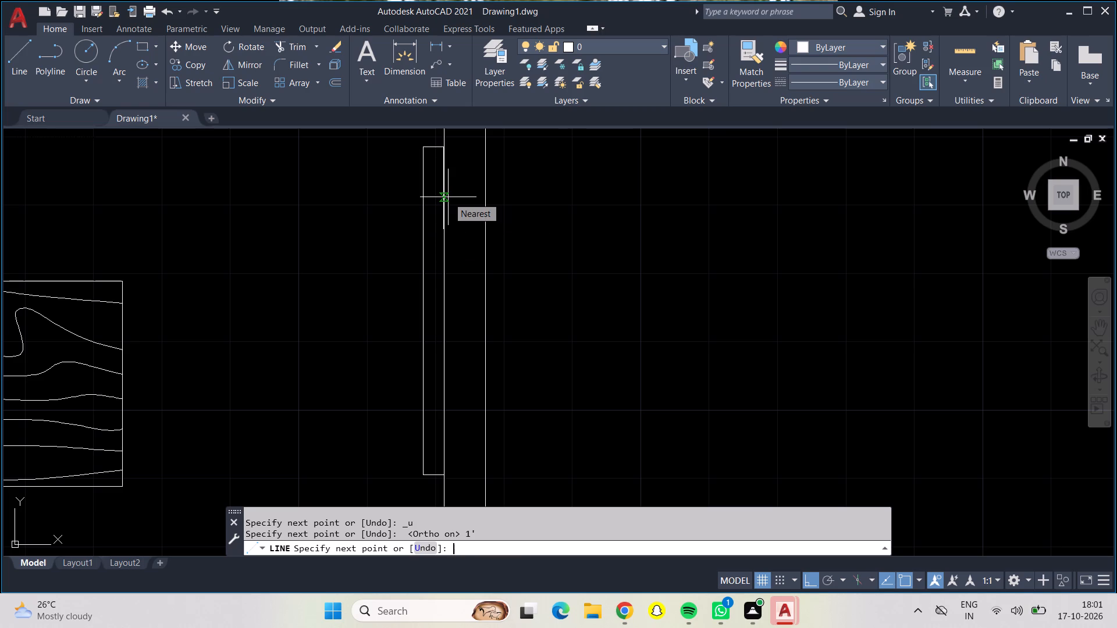
Continue the line as a small notch: about 2" west, 2" south, and back east in line with the 1' segment.
scroll(426, 220, up, 1)
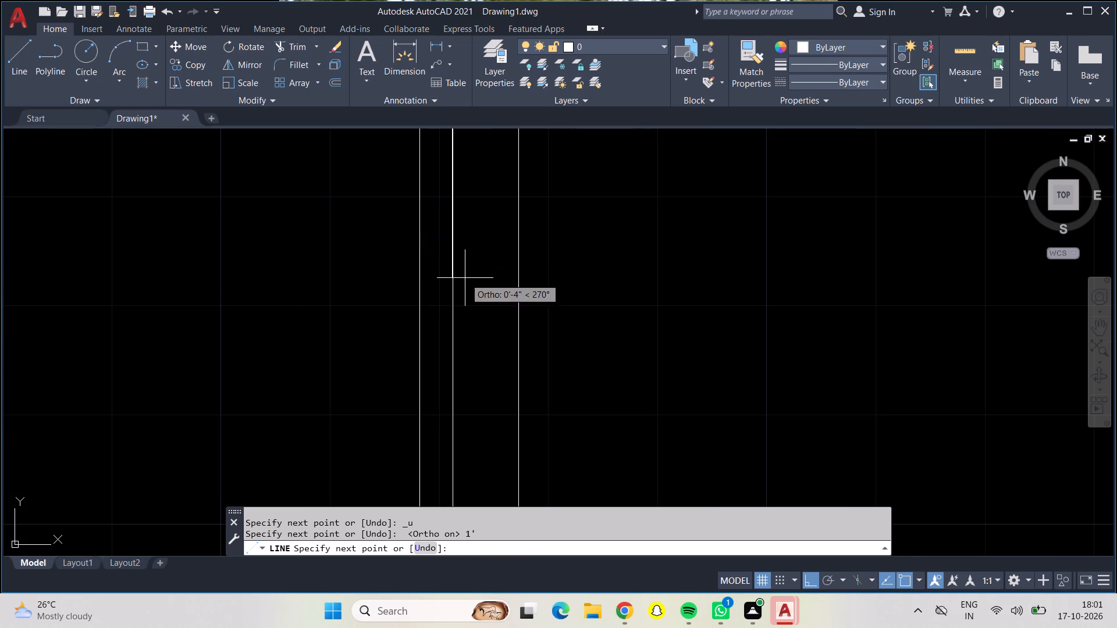
scroll(422, 242, up, 1)
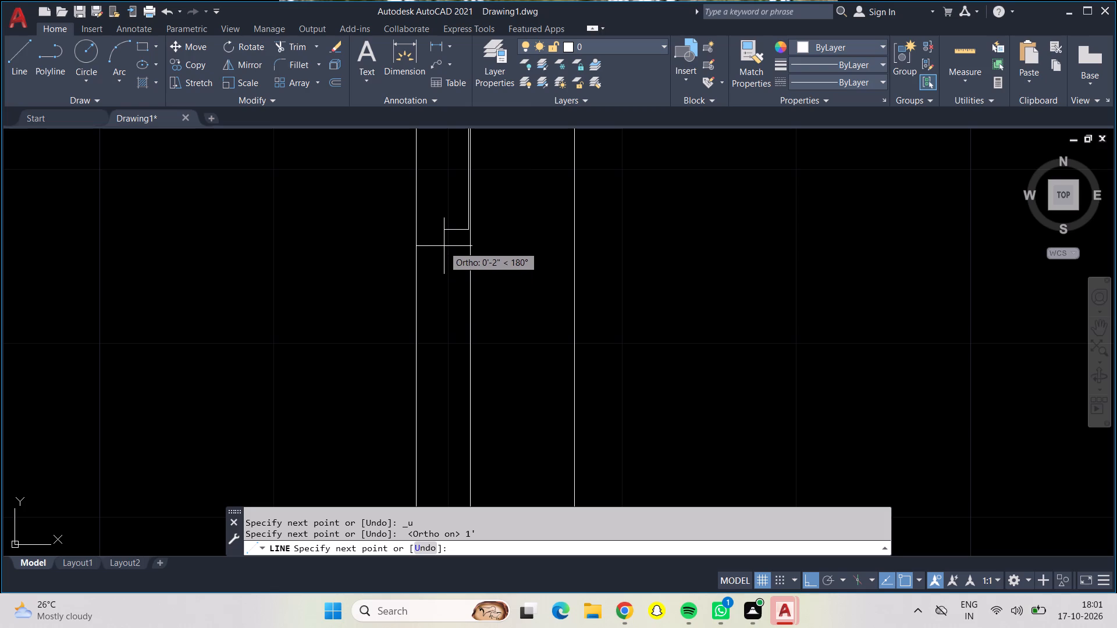
click(444, 246)
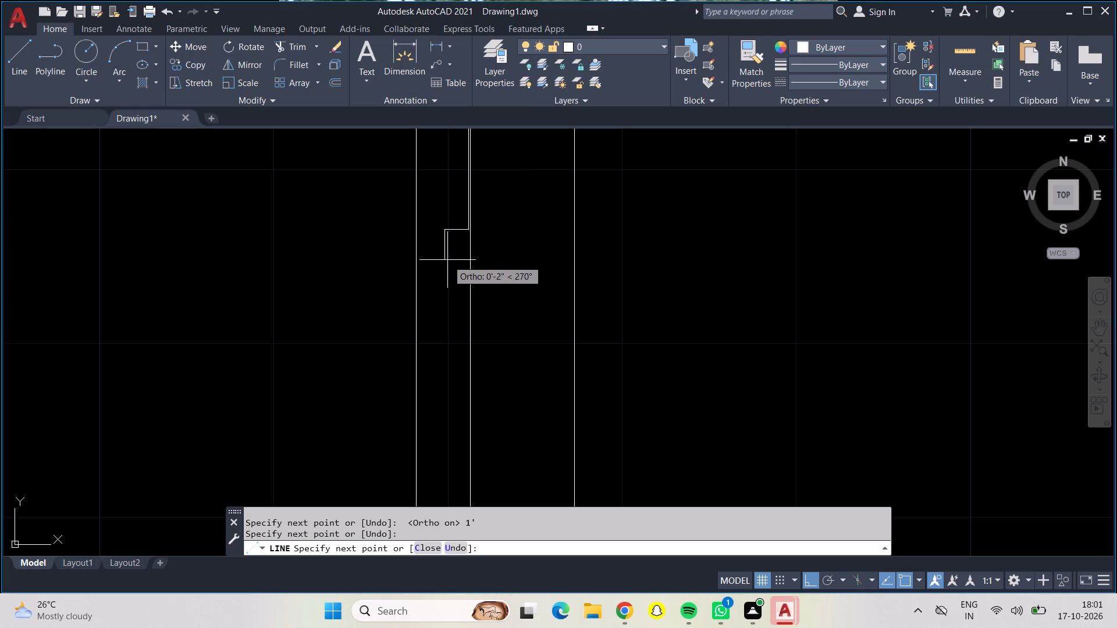
key(2)
key(apostrophe)
key(Return)
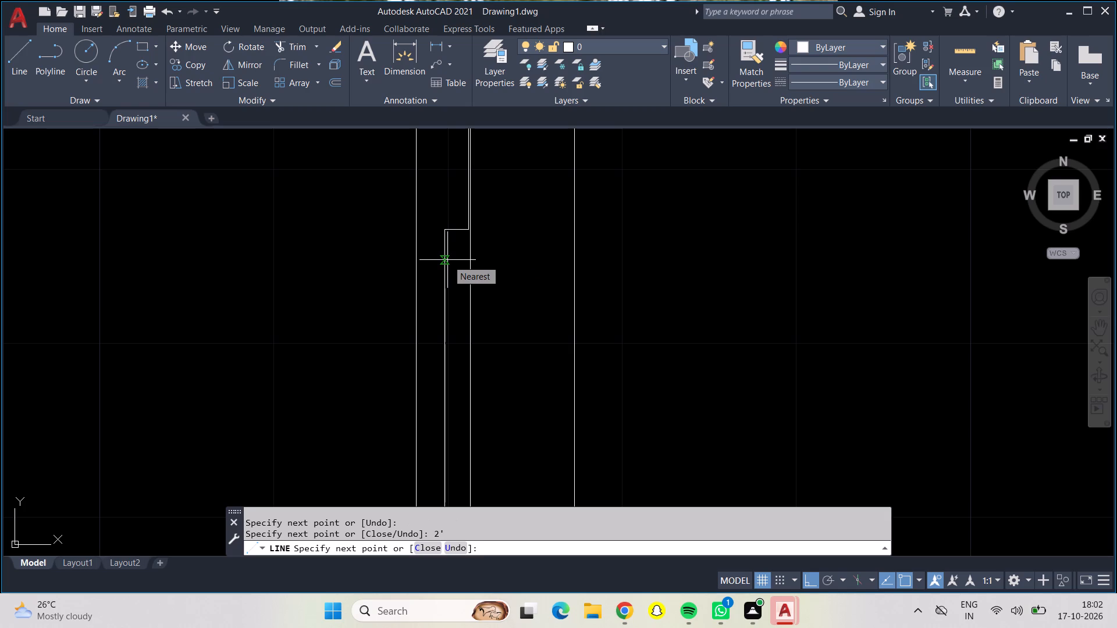
key(ctrl+z)
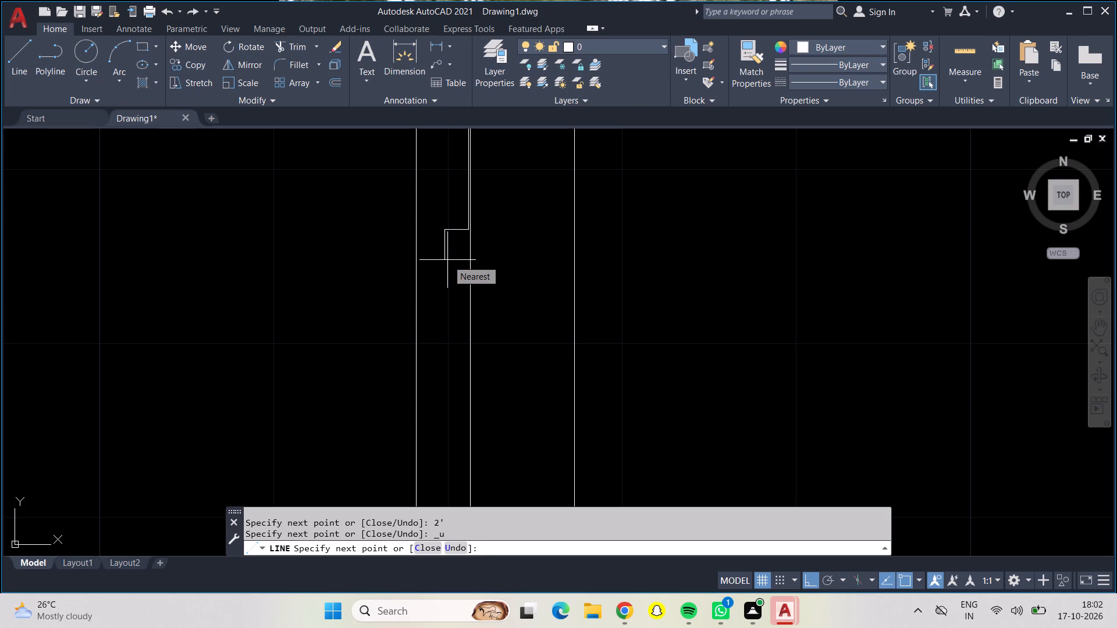
key(2)
key(shift+quotedbl)
key(Return)
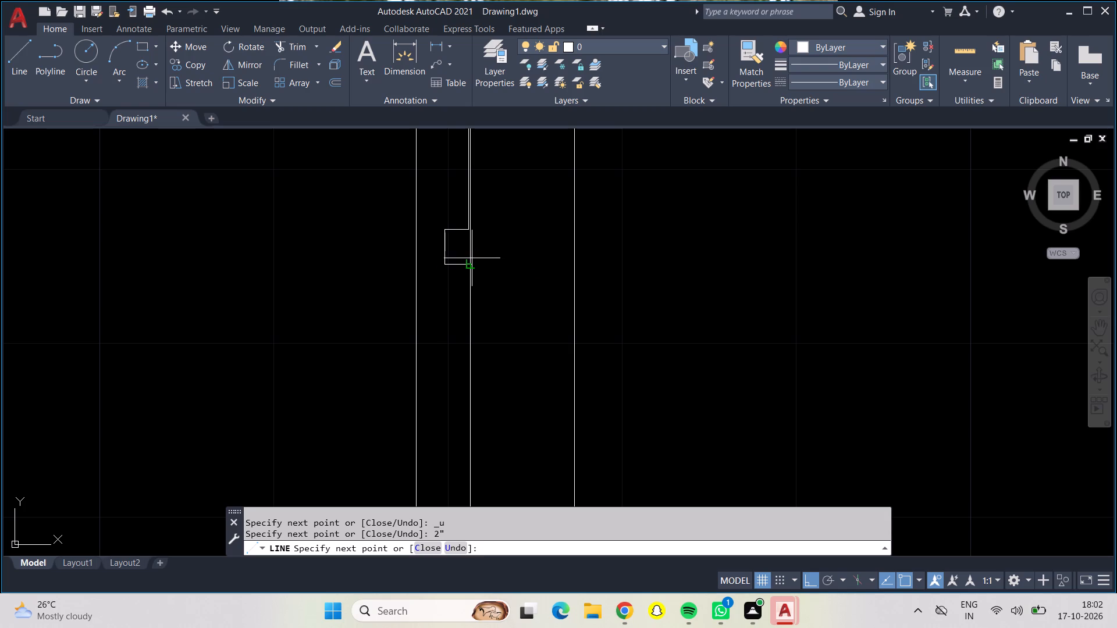
click(469, 267)
Continue the line 3' south along the wall face from the notch's southeast corner.
scroll(490, 307, up, 1)
scroll(492, 320, down, 3)
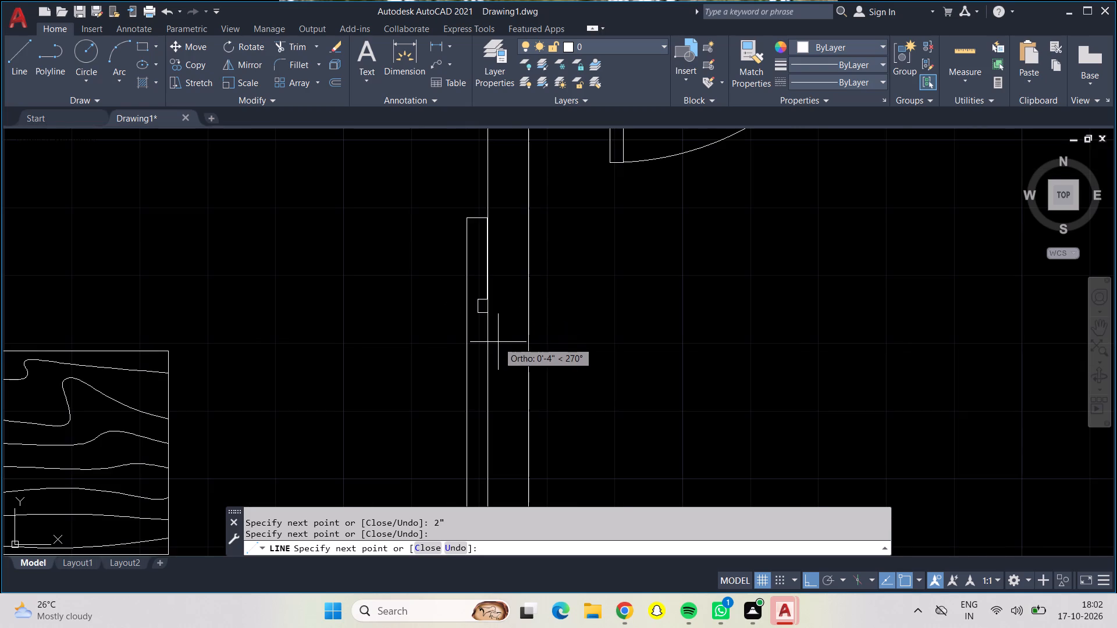
middle_drag(498, 342, 501, 237)
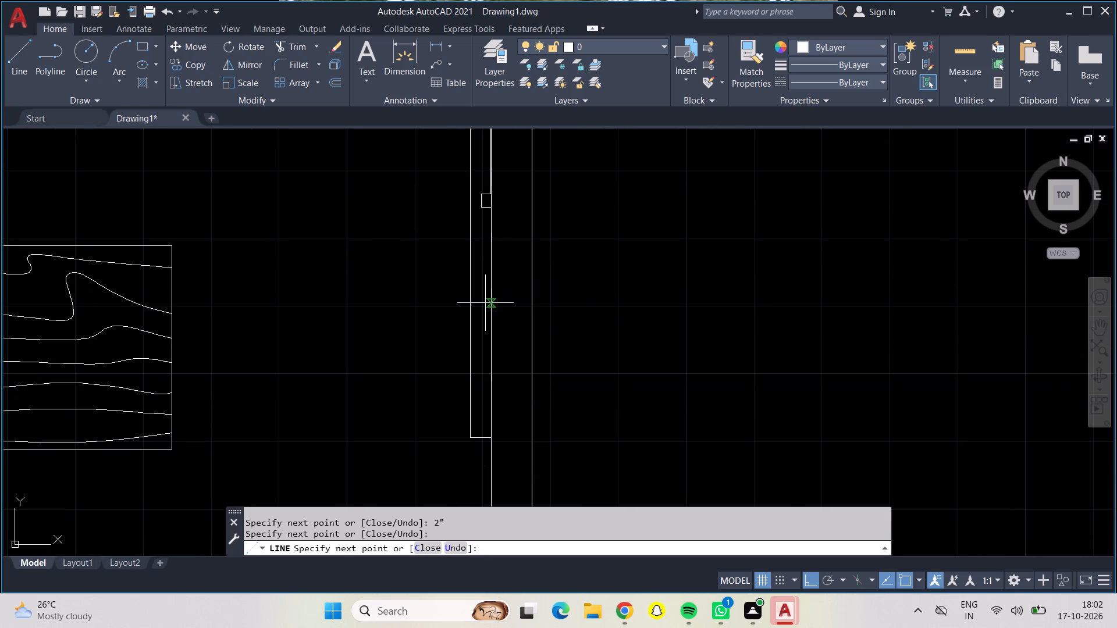
text(3')
key(Return)
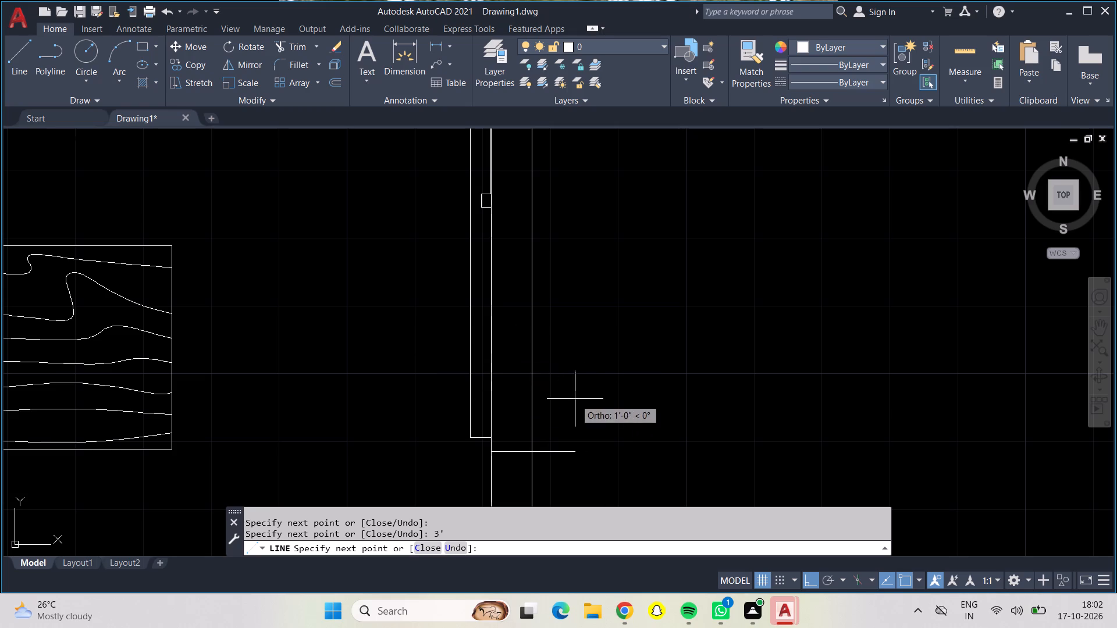
Undo the 3' segment and continue the line 2' south along the wall face from the notch's southeast corner instead.
key(ctrl+z)
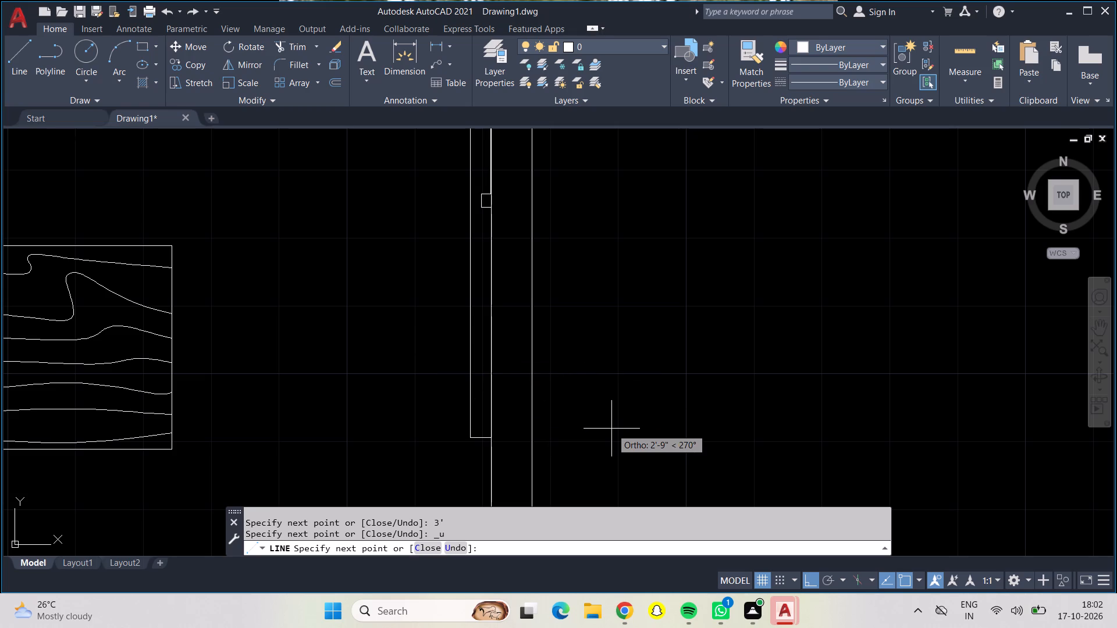
key(2)
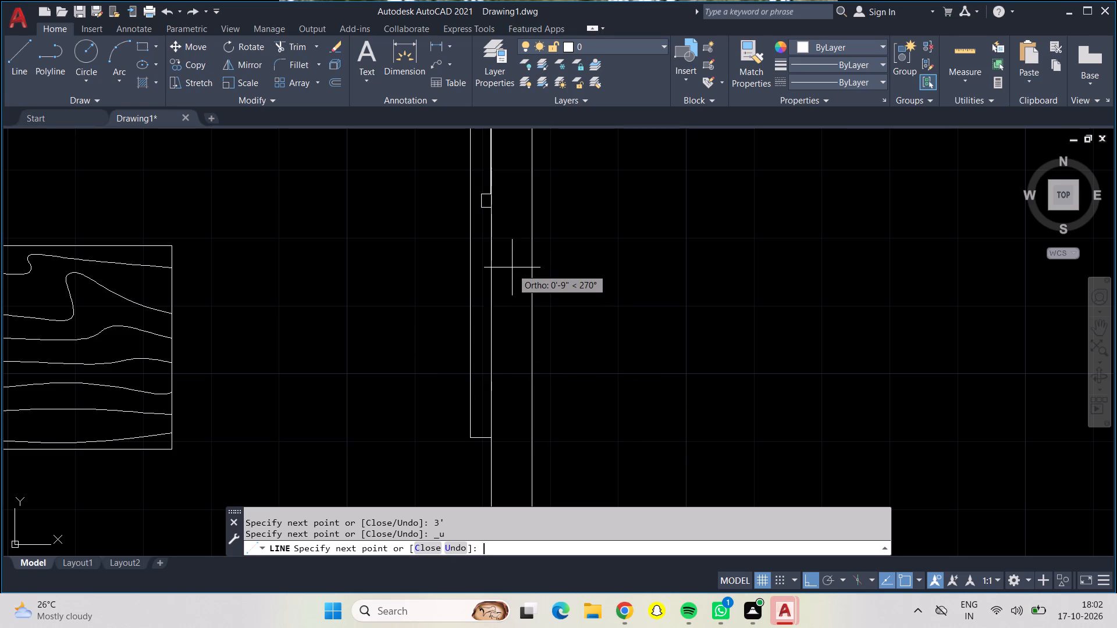
key(apostrophe)
key(Return)
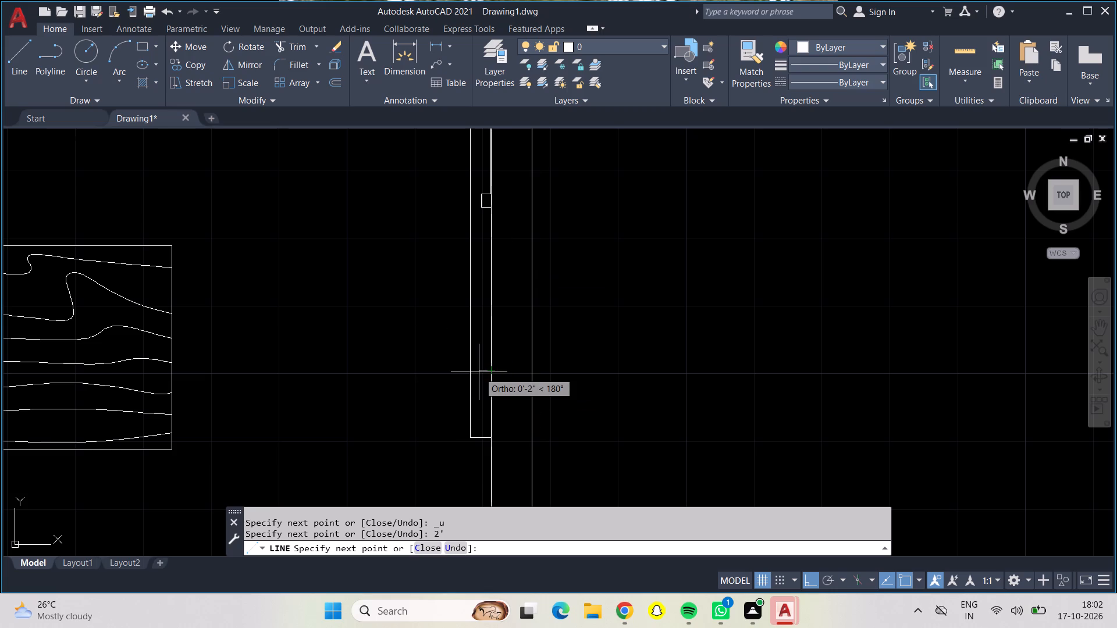
Add a second small notch: about 2" west, 2" south, and back east to the wall face, ending the line.
scroll(479, 372, up, 1)
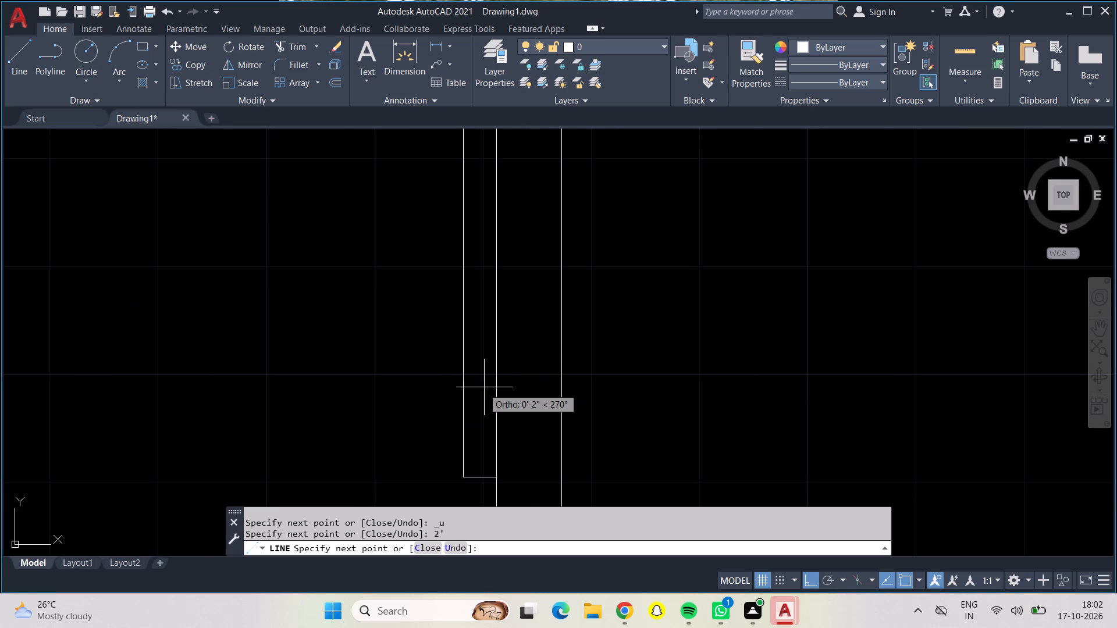
click(477, 372)
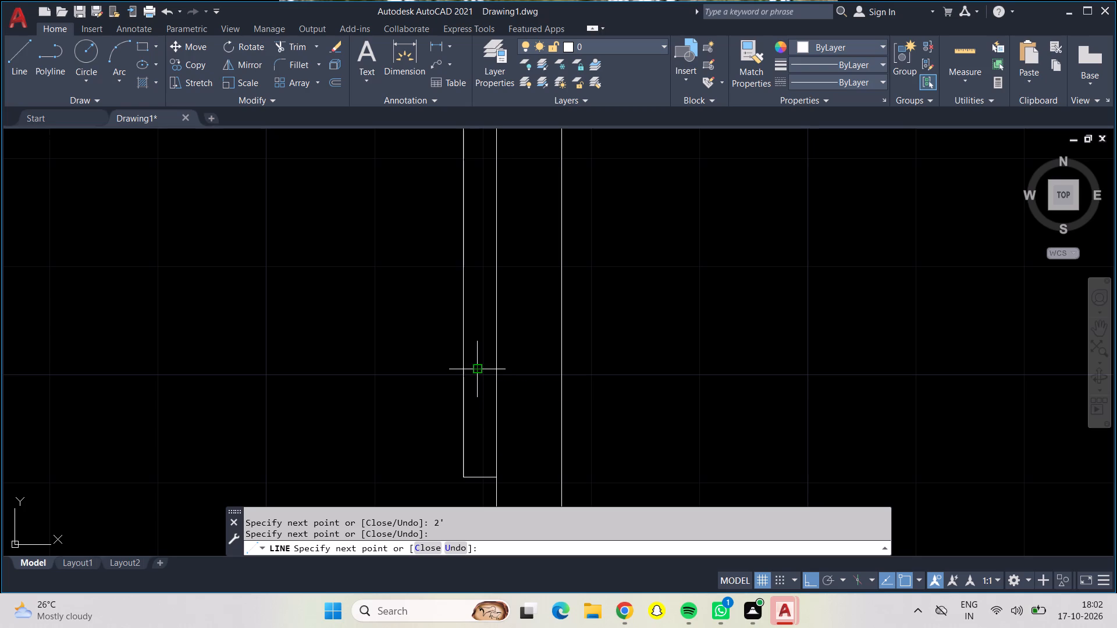
key(2)
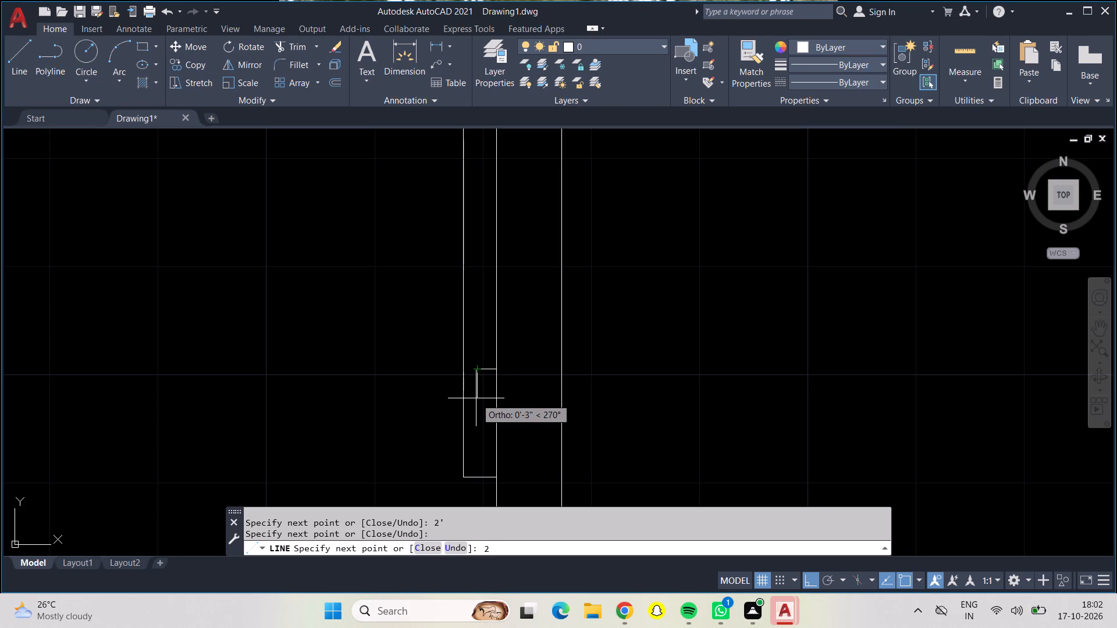
key(shift+quotedbl)
key(Return)
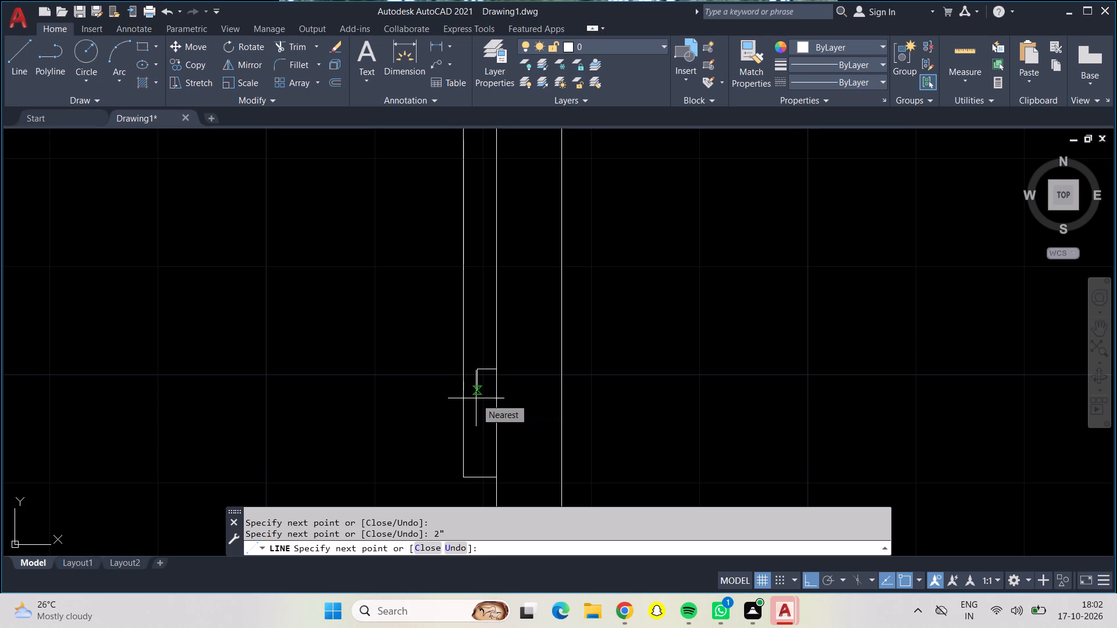
click(495, 390)
key(Return)
Draw a straight line south from the upper notch's northwest corner to the lower notch's south edge.
scroll(515, 373, down, 3)
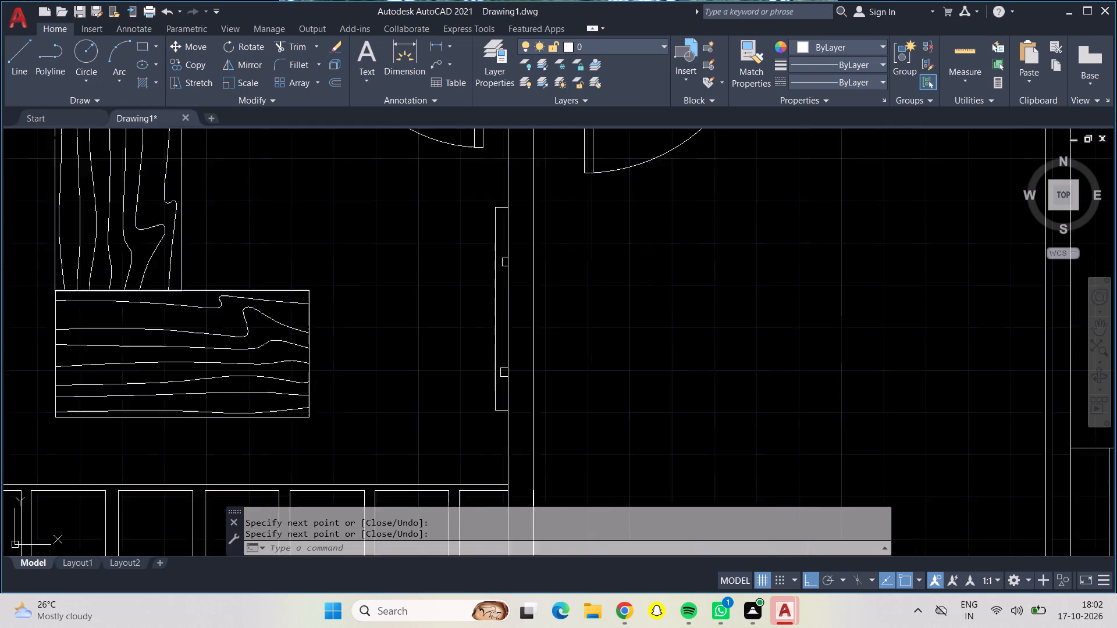
scroll(520, 336, up, 3)
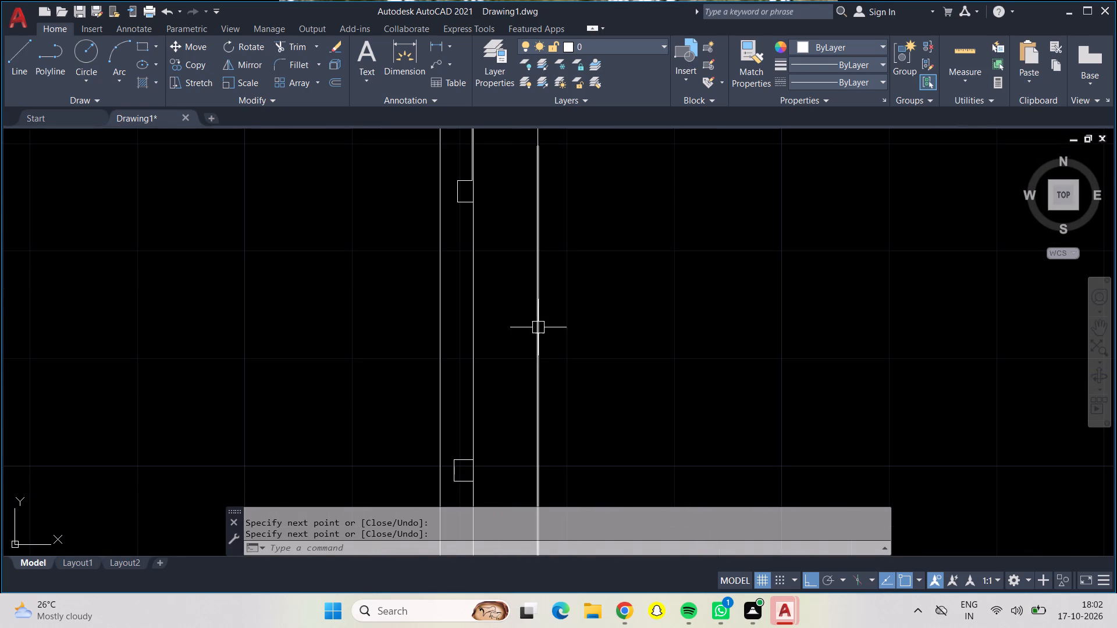
middle_drag(513, 334, 510, 305)
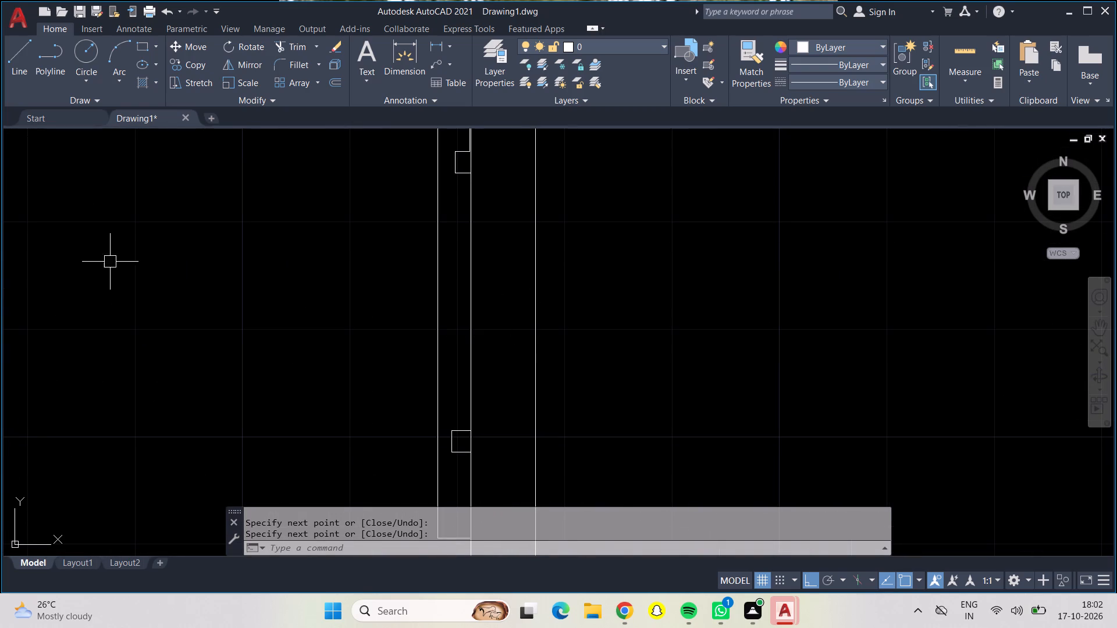
click(9, 47)
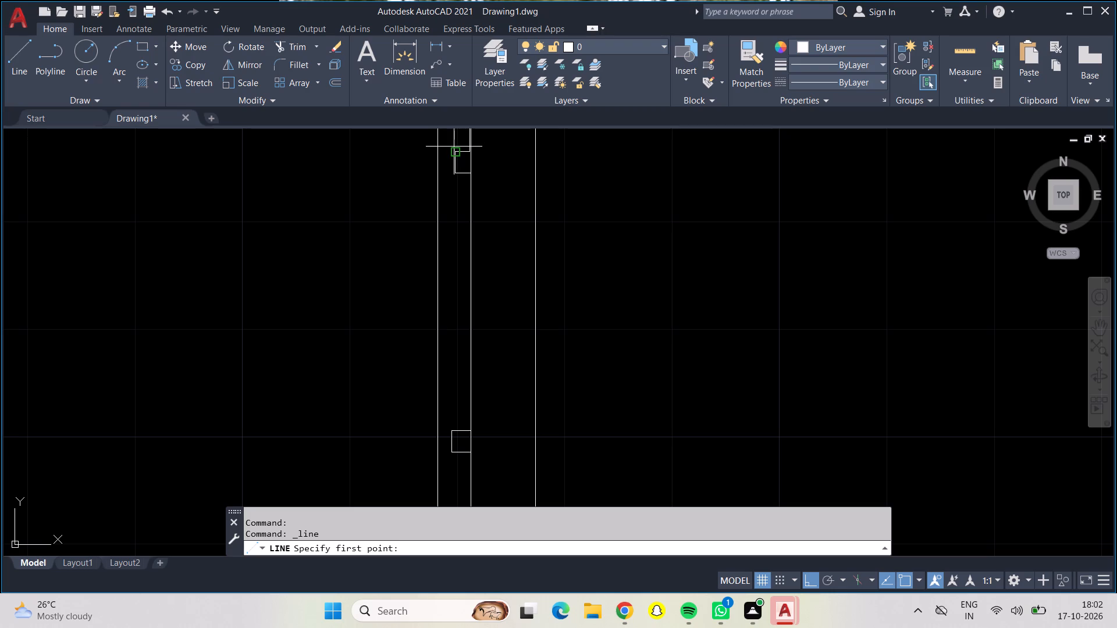
click(454, 147)
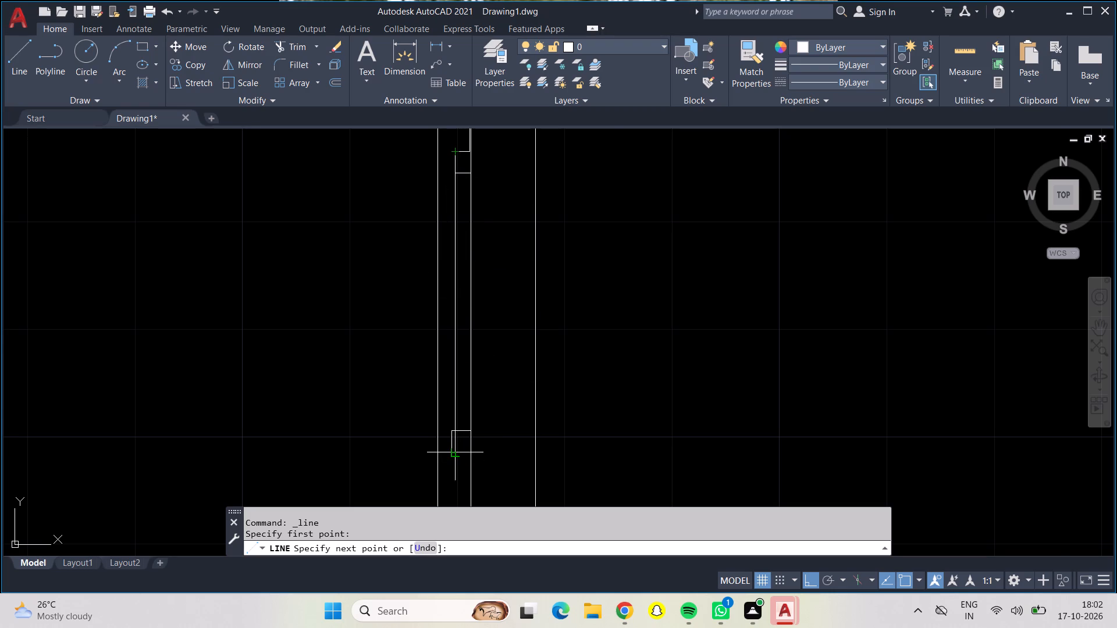
scroll(455, 454, down, 1)
scroll(455, 454, up, 1)
scroll(455, 454, down, 1)
scroll(457, 465, up, 1)
scroll(457, 465, down, 1)
scroll(457, 465, up, 3)
scroll(453, 456, down, 1)
scroll(453, 456, up, 1)
scroll(453, 456, down, 1)
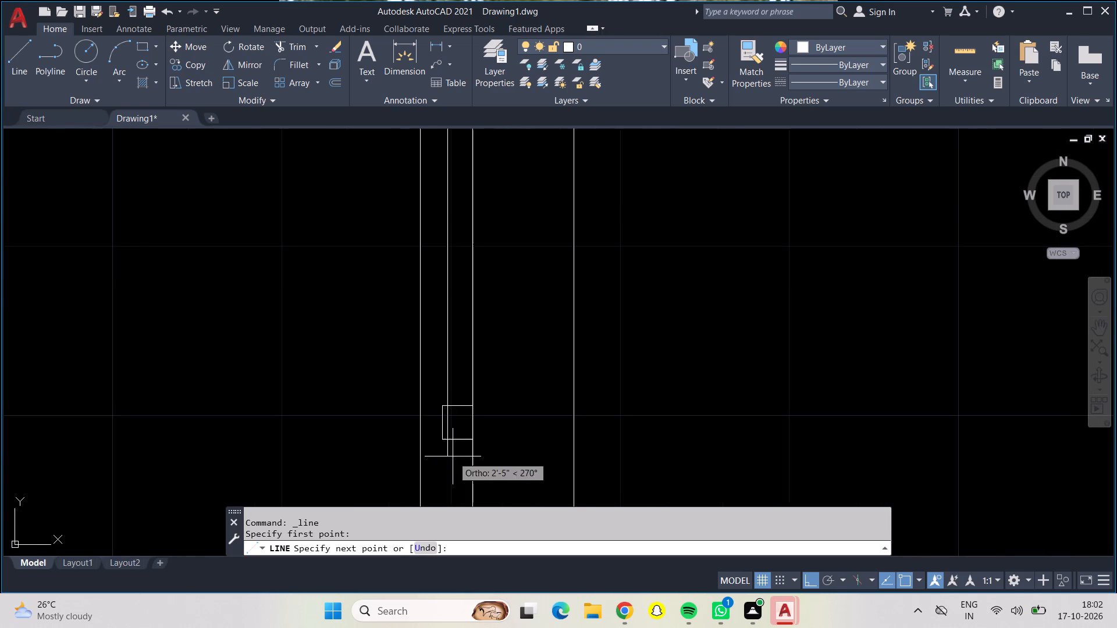
scroll(452, 438, up, 5)
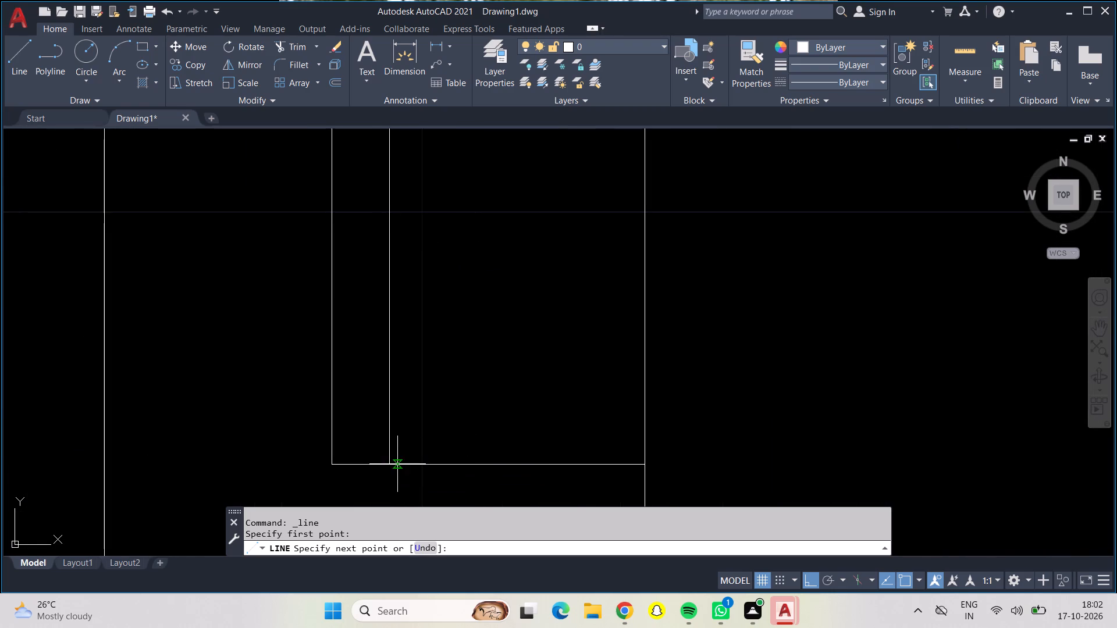
click(392, 462)
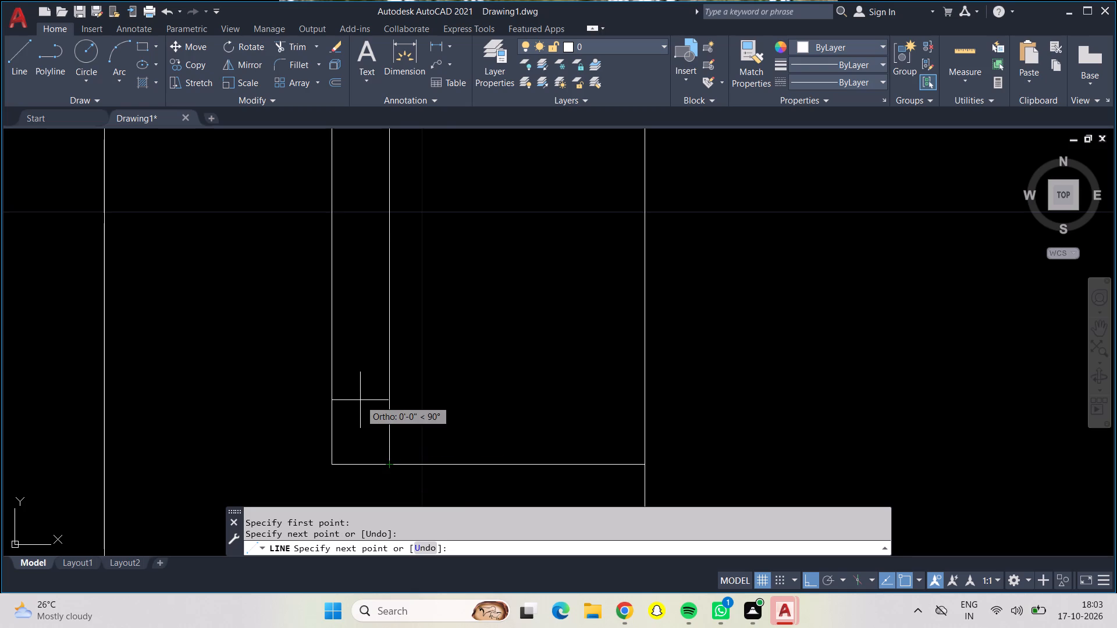
key(Return)
Trim the lower notch's west edge and the two stubs projecting west of the new line.
scroll(0, 420, down, 2)
scroll(216, 369, down, 1)
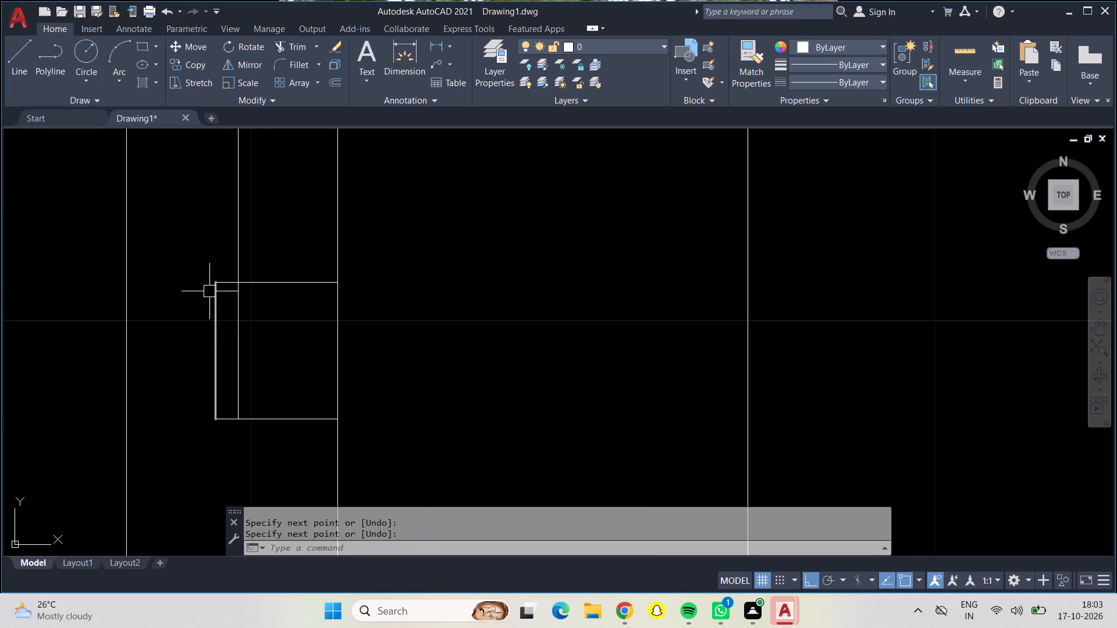
click(291, 45)
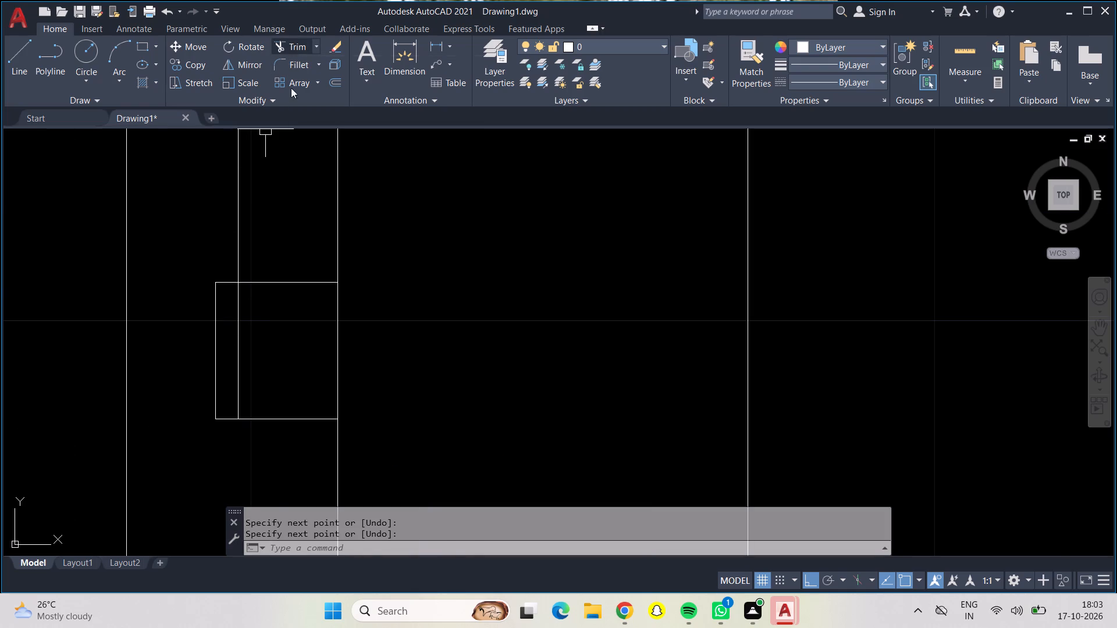
click(215, 315)
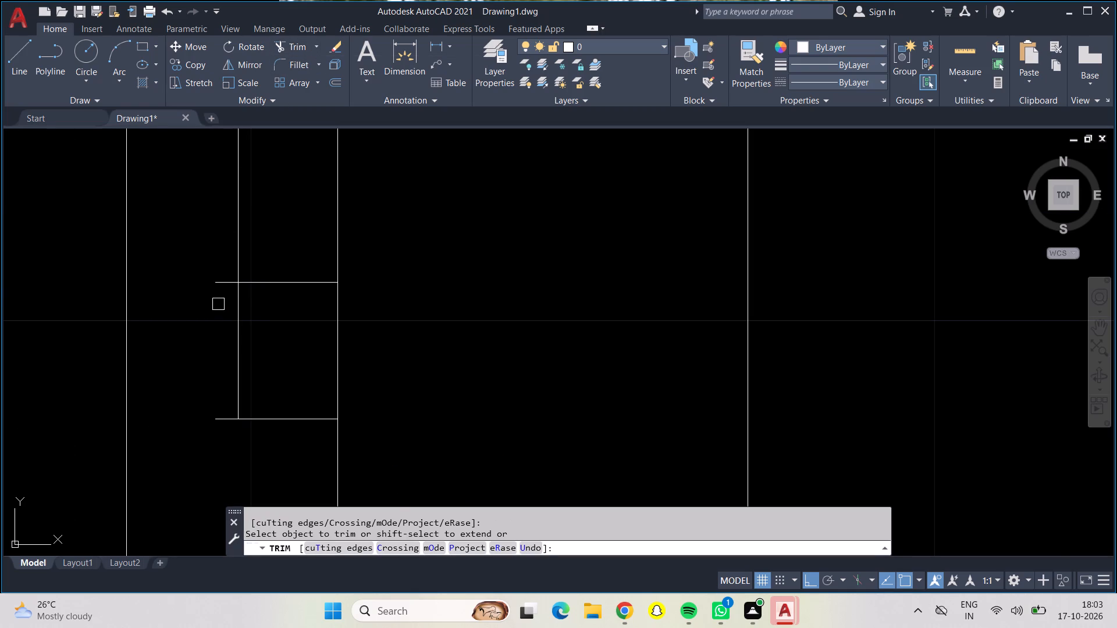
click(227, 280)
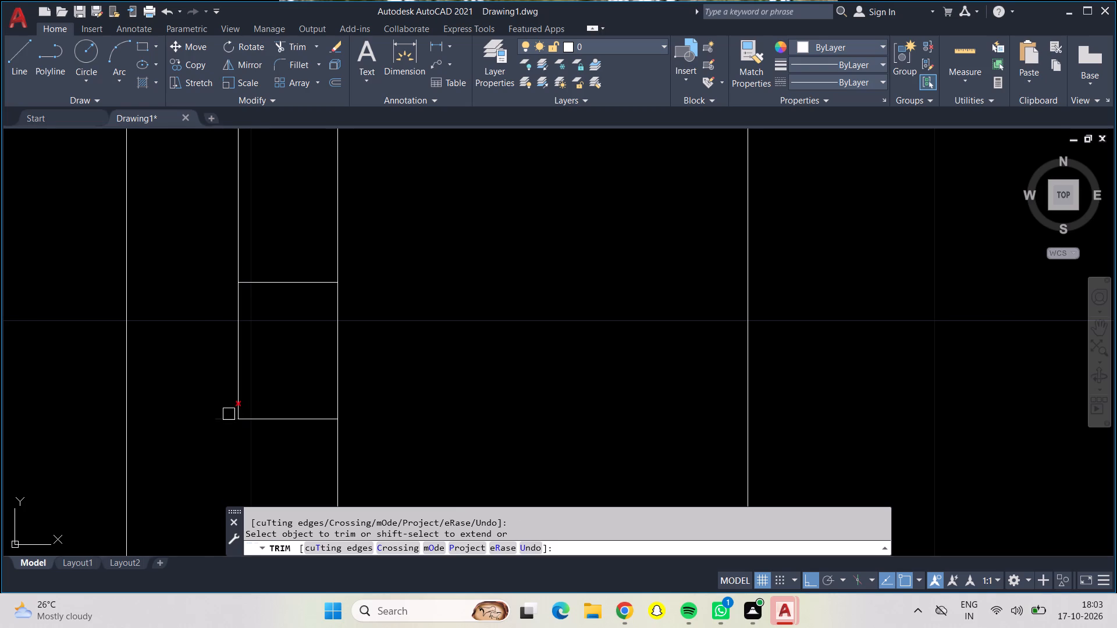
click(229, 414)
scroll(243, 397, down, 2)
scroll(268, 277, up, 1)
scroll(264, 281, down, 1)
scroll(260, 286, up, 1)
scroll(259, 288, down, 3)
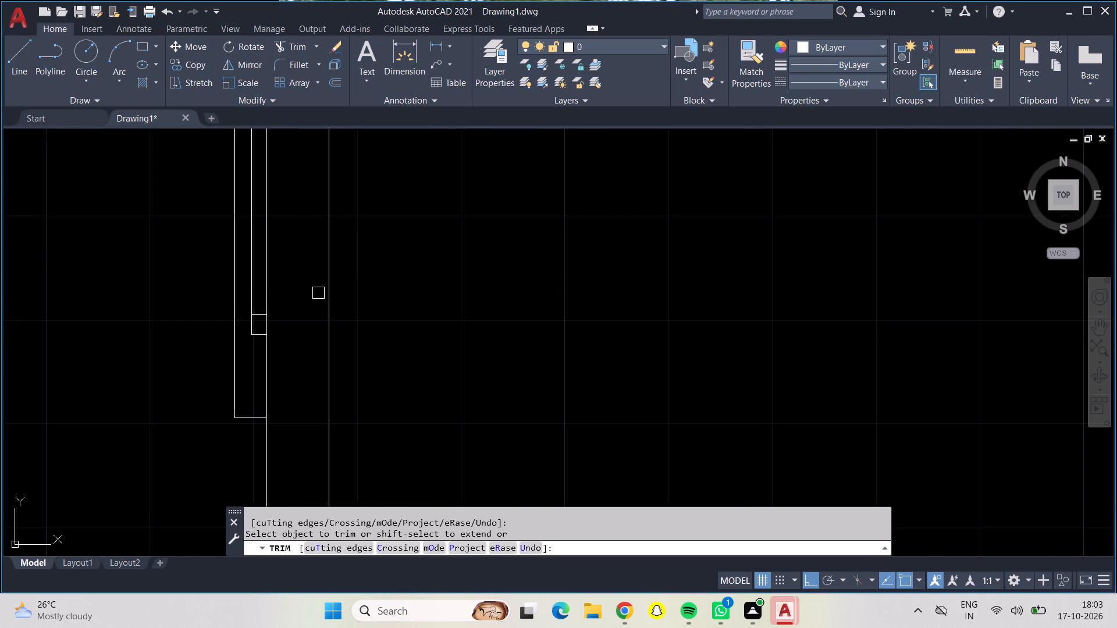
scroll(325, 293, down, 2)
scroll(340, 282, up, 1)
scroll(383, 272, down, 2)
middle_drag(383, 272, 410, 298)
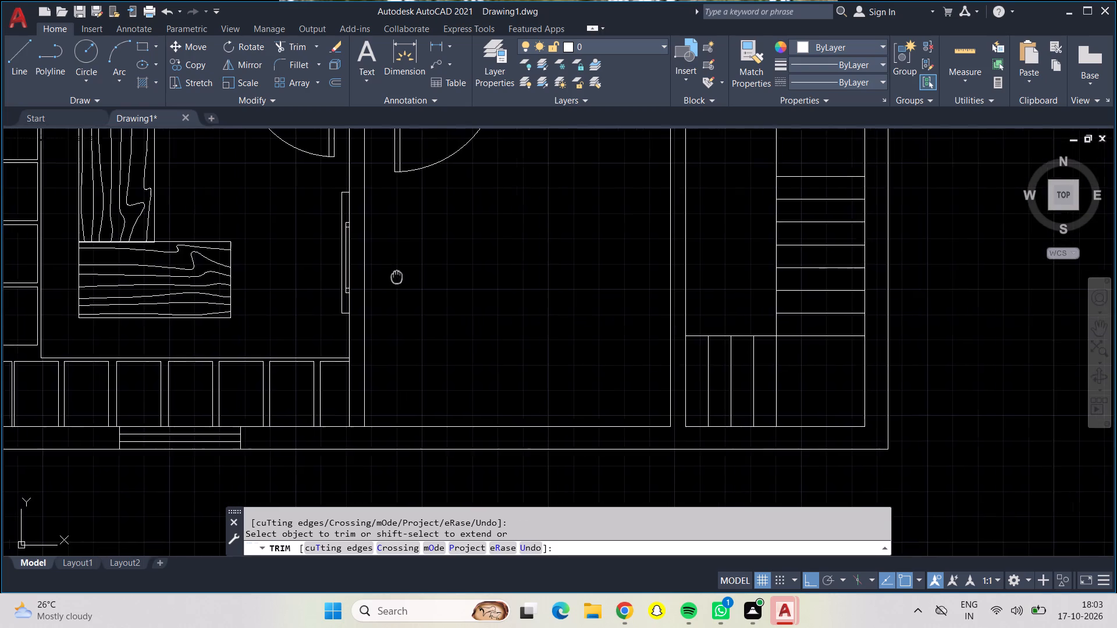
middle_drag(410, 298, 457, 413)
scroll(475, 415, down, 2)
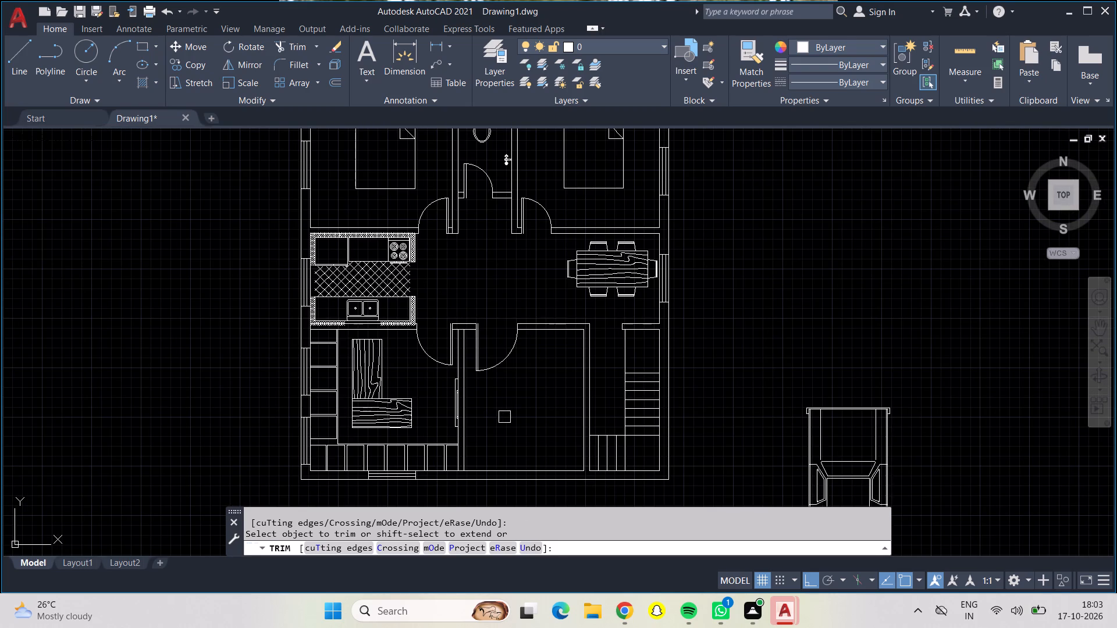
scroll(495, 282, down, 1)
middle_drag(495, 282, 452, 278)
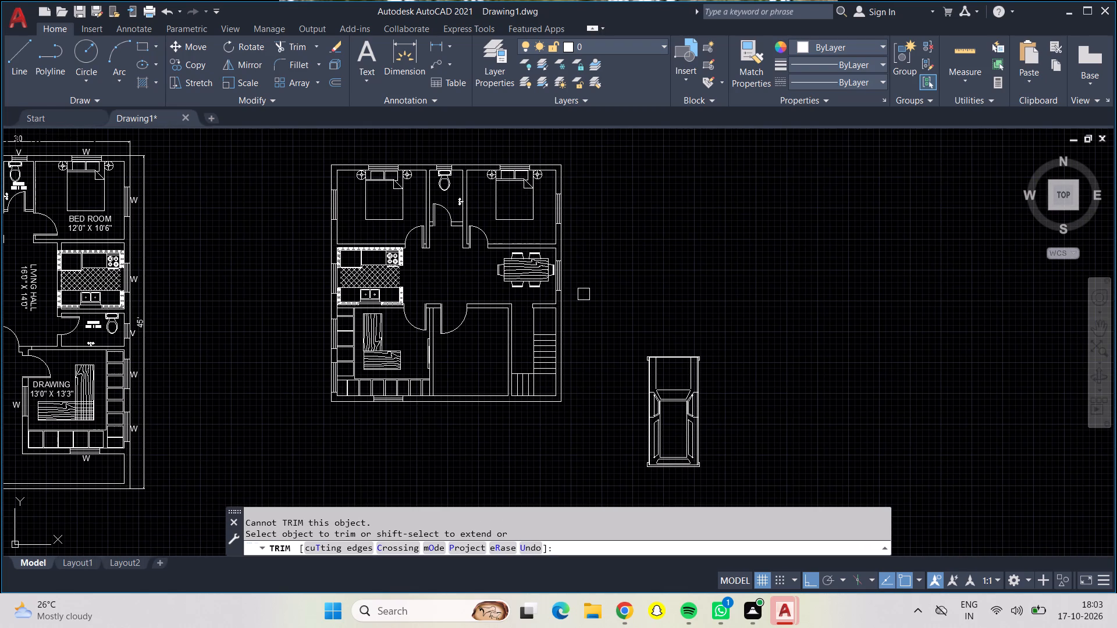
key(Escape)
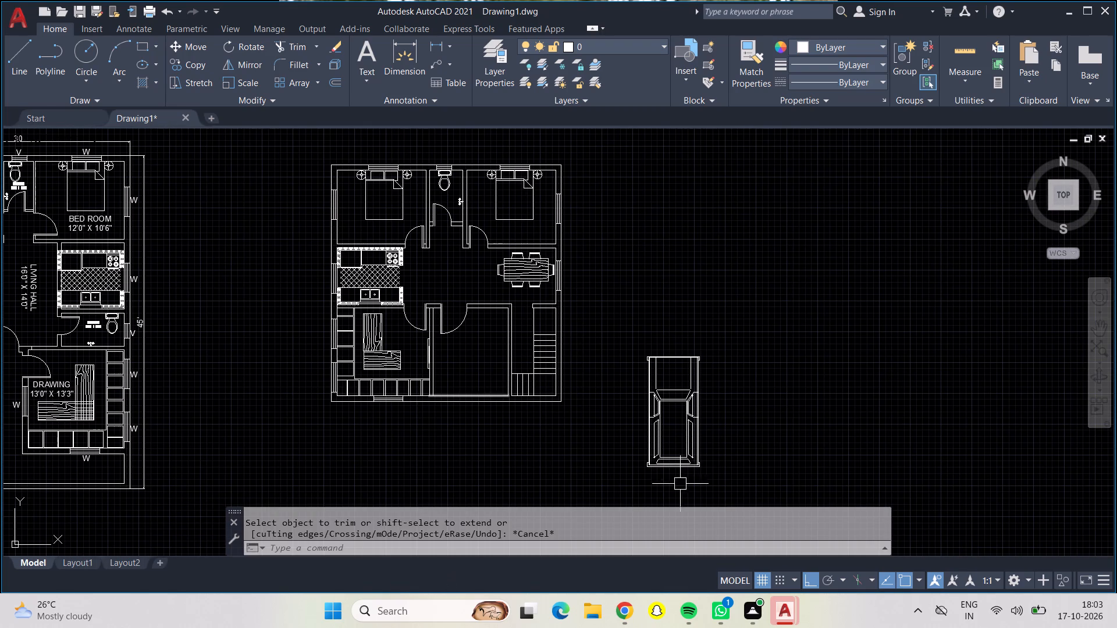
Move the car block straight north with Ortho on, keeping it east of the house beside the dining area and staircase.
click(678, 407)
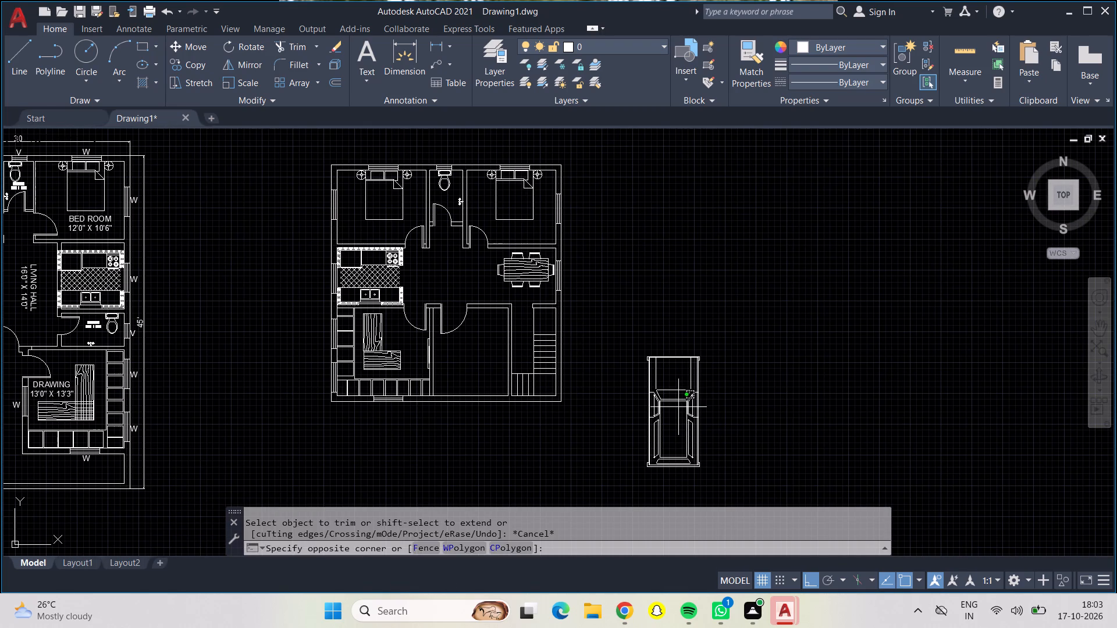
click(678, 405)
click(679, 400)
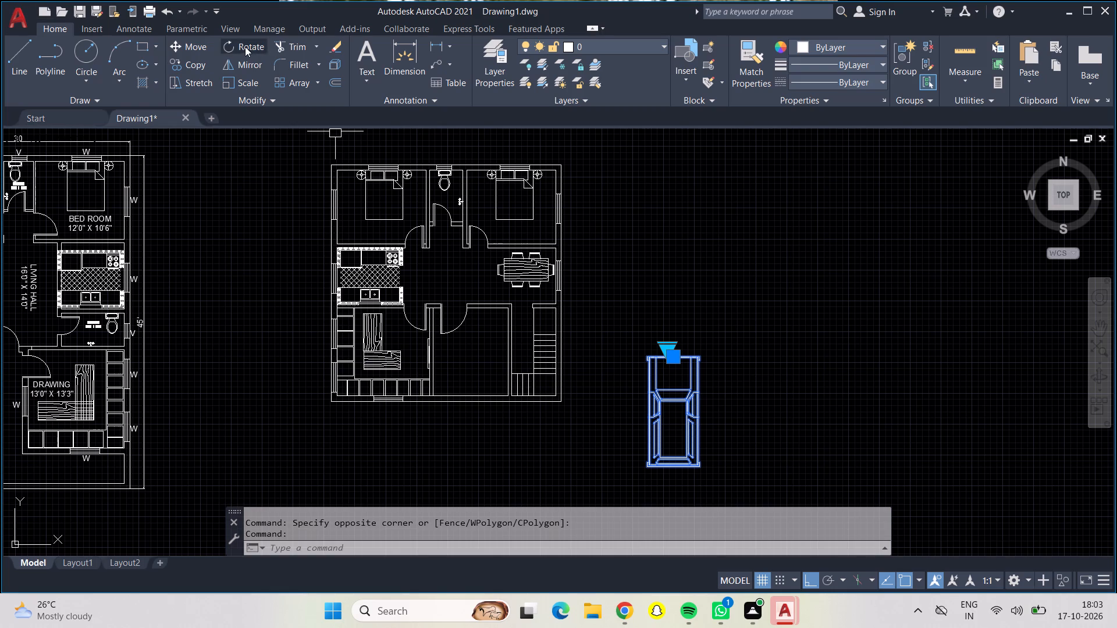
click(191, 44)
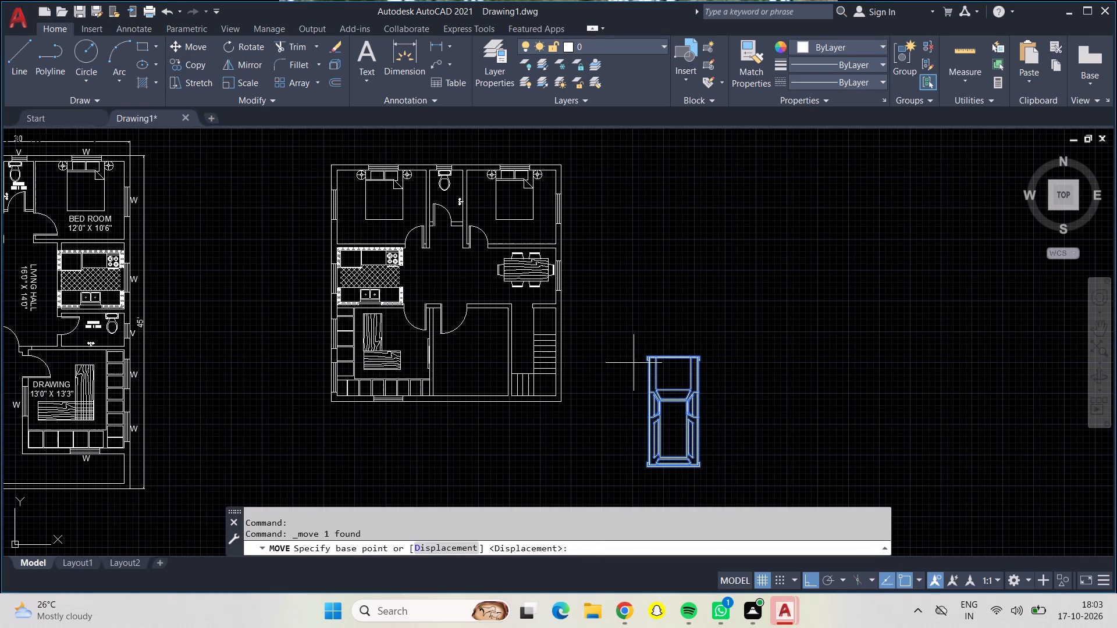
click(659, 402)
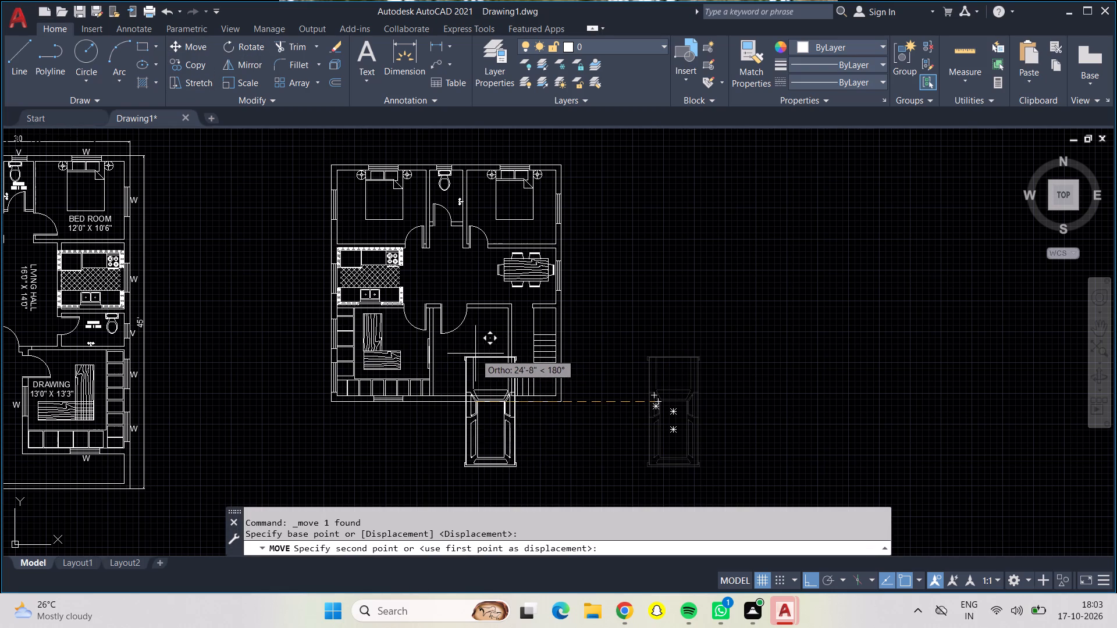
scroll(471, 353, up, 1)
scroll(471, 353, down, 1)
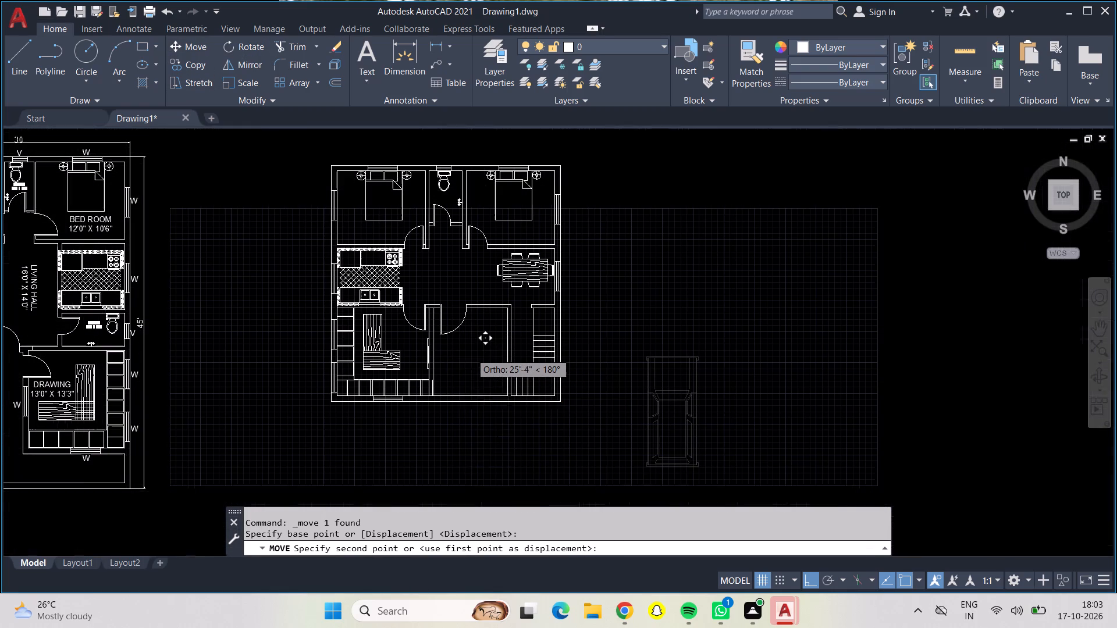
scroll(463, 346, up, 1)
click(875, 284)
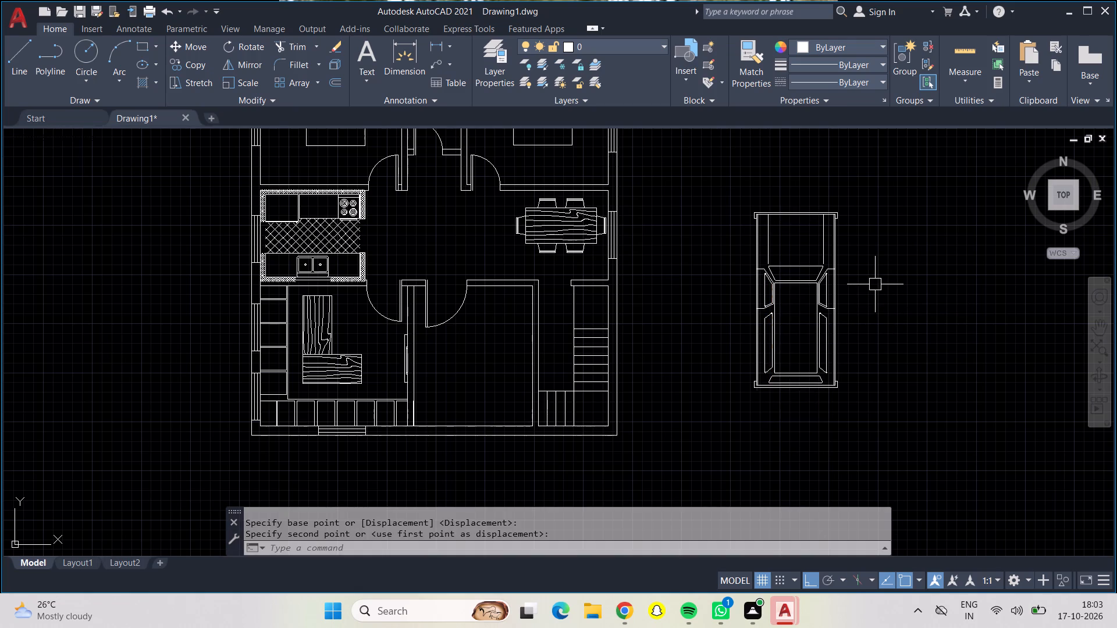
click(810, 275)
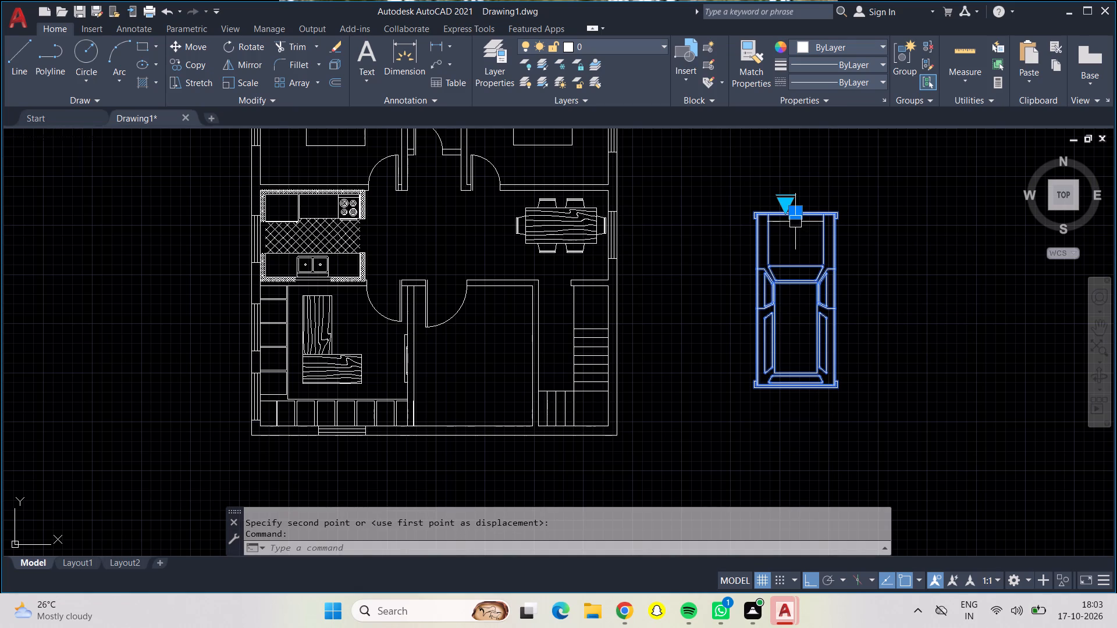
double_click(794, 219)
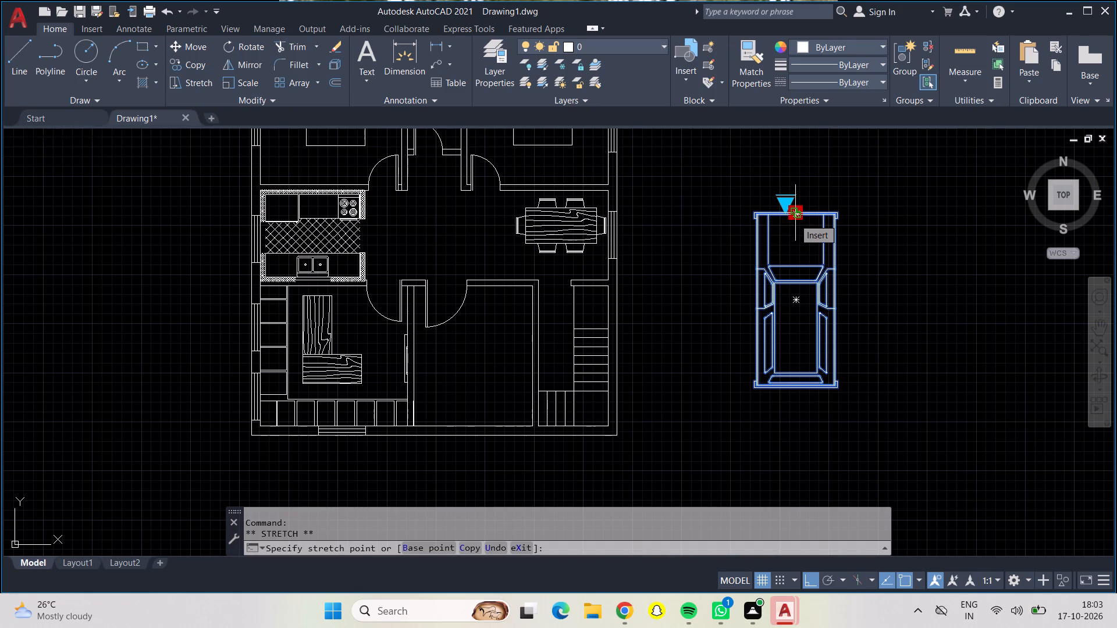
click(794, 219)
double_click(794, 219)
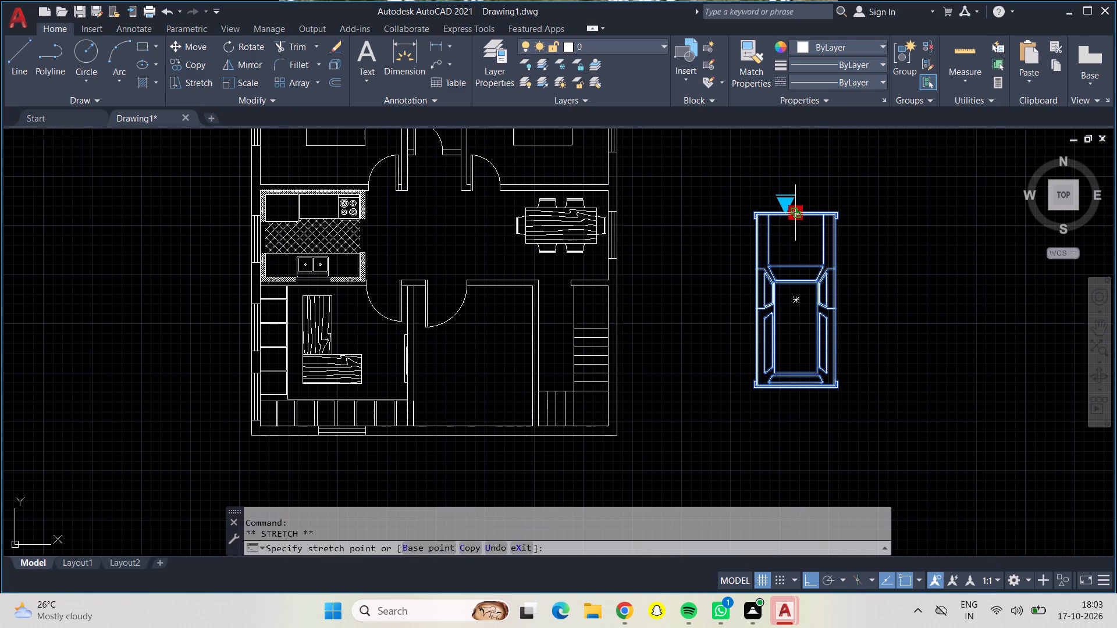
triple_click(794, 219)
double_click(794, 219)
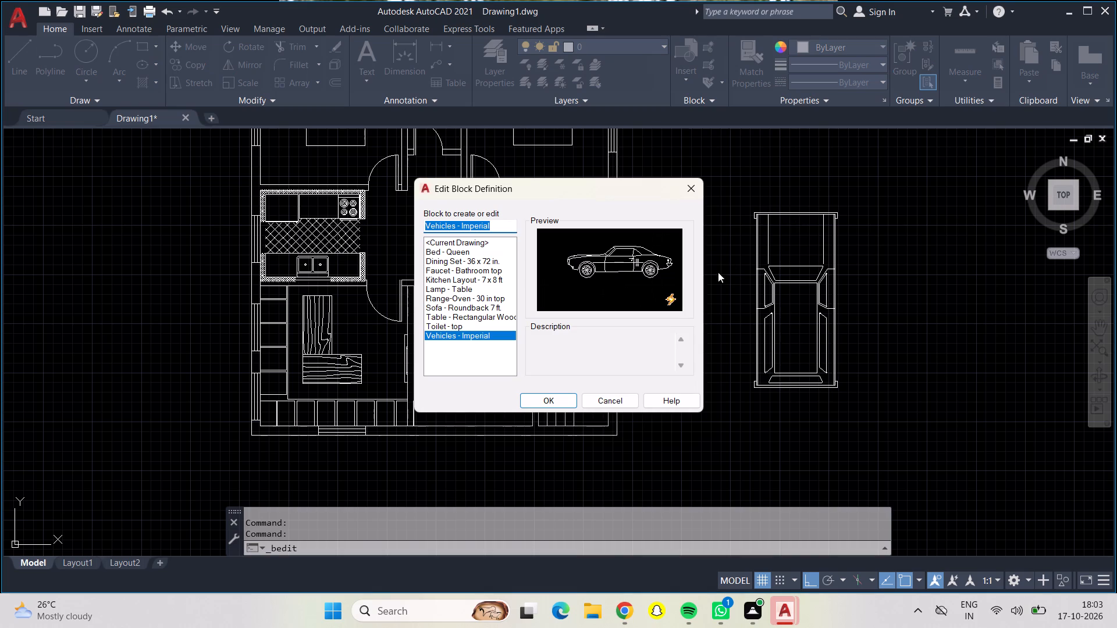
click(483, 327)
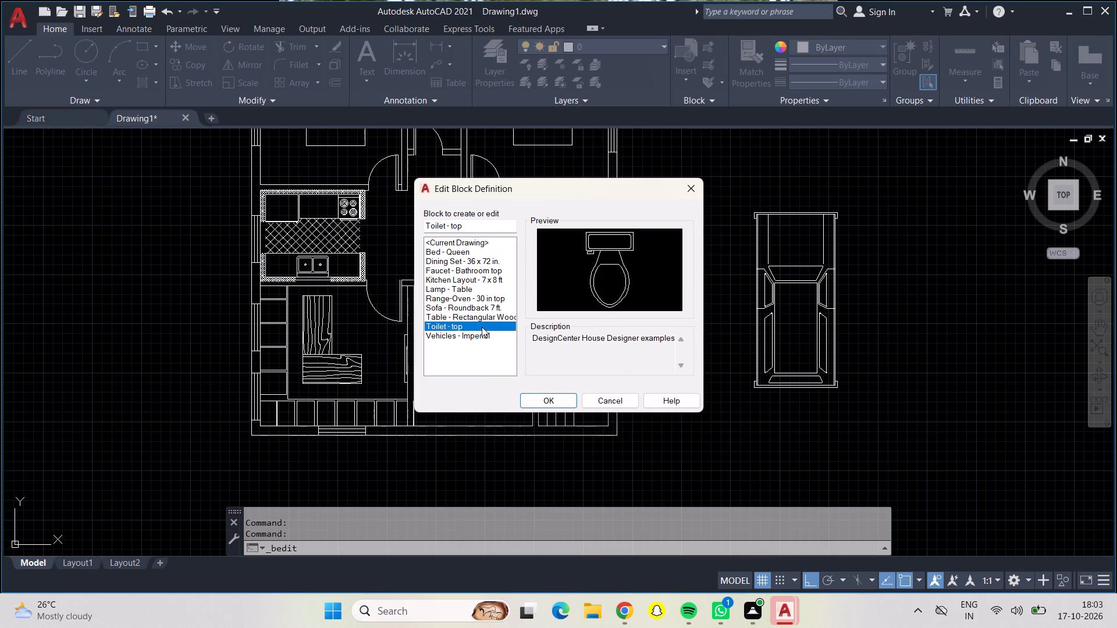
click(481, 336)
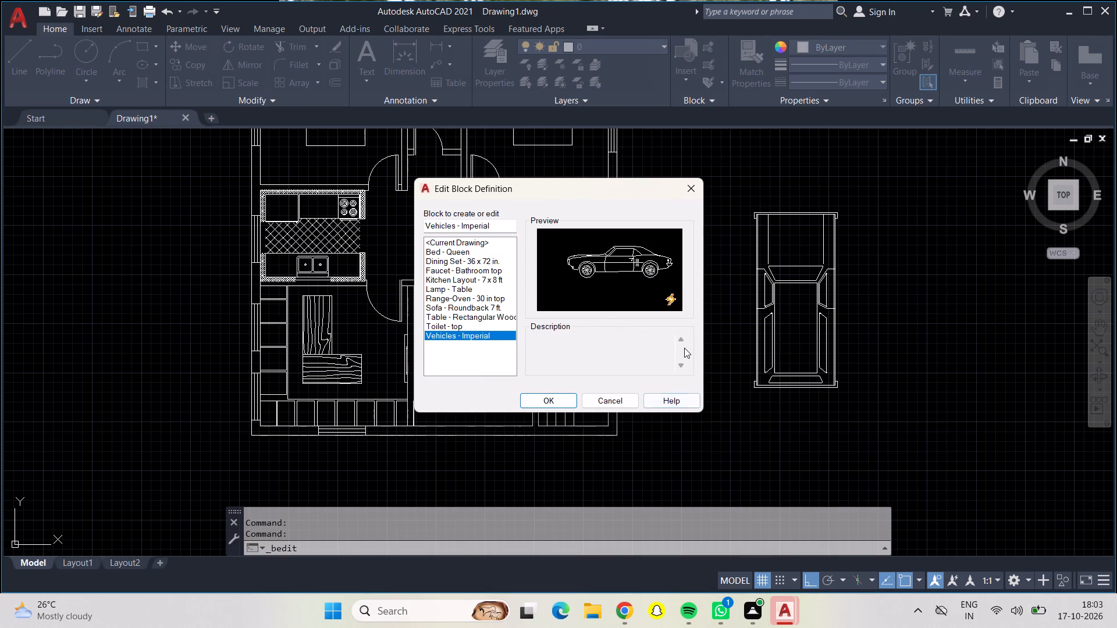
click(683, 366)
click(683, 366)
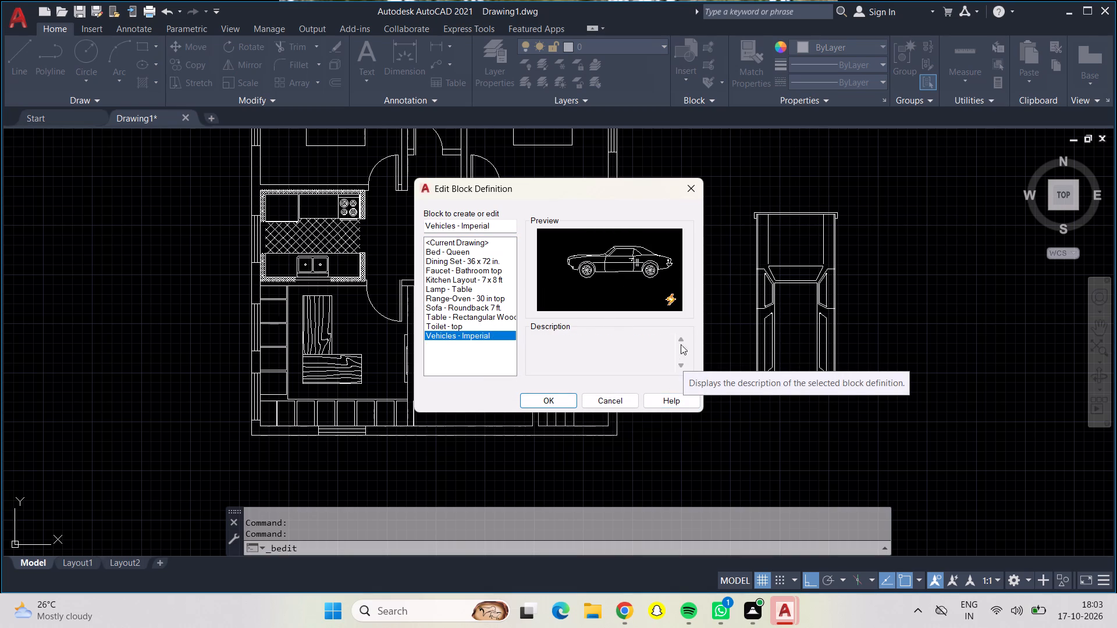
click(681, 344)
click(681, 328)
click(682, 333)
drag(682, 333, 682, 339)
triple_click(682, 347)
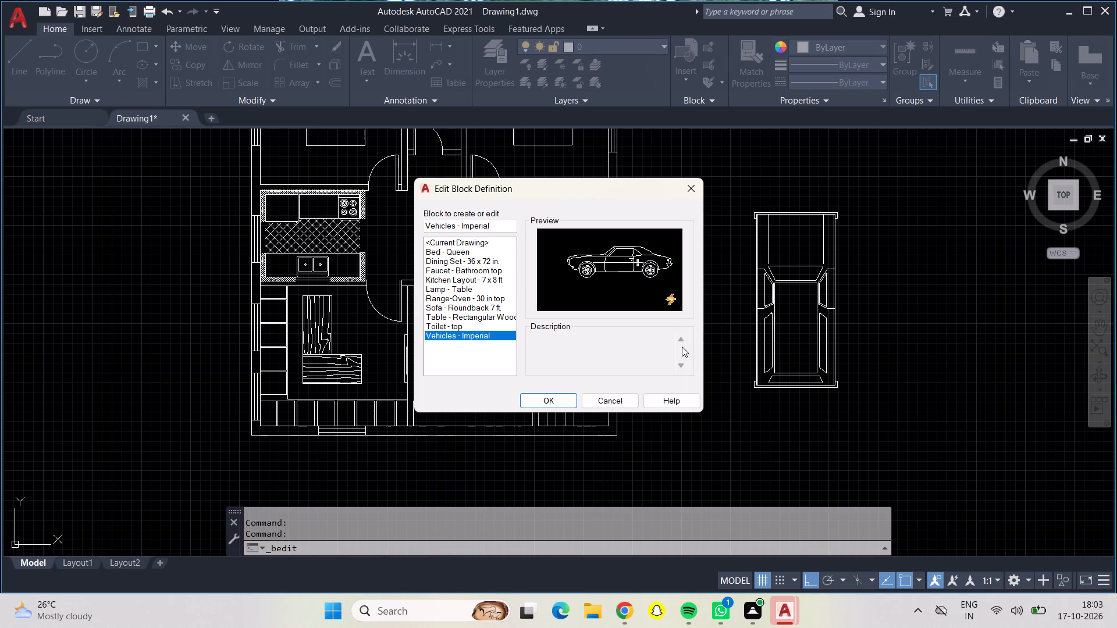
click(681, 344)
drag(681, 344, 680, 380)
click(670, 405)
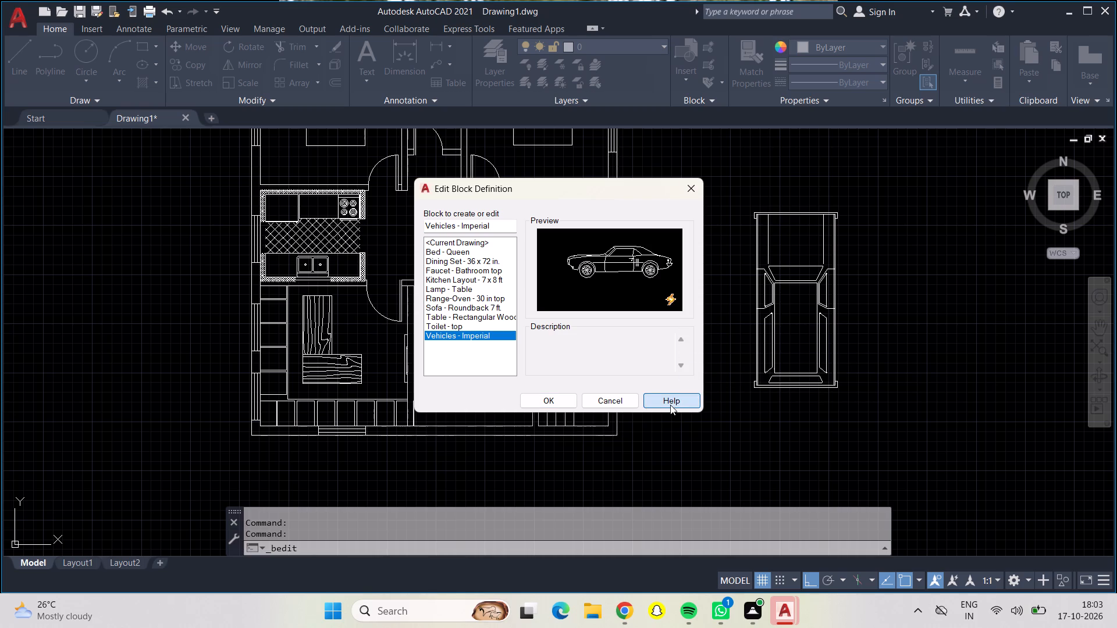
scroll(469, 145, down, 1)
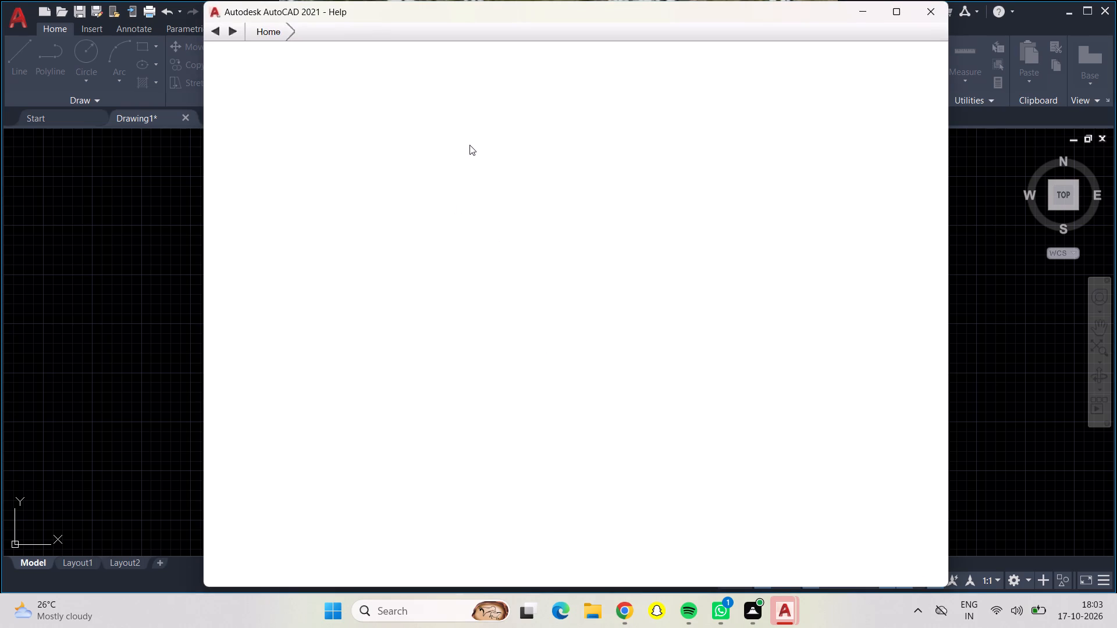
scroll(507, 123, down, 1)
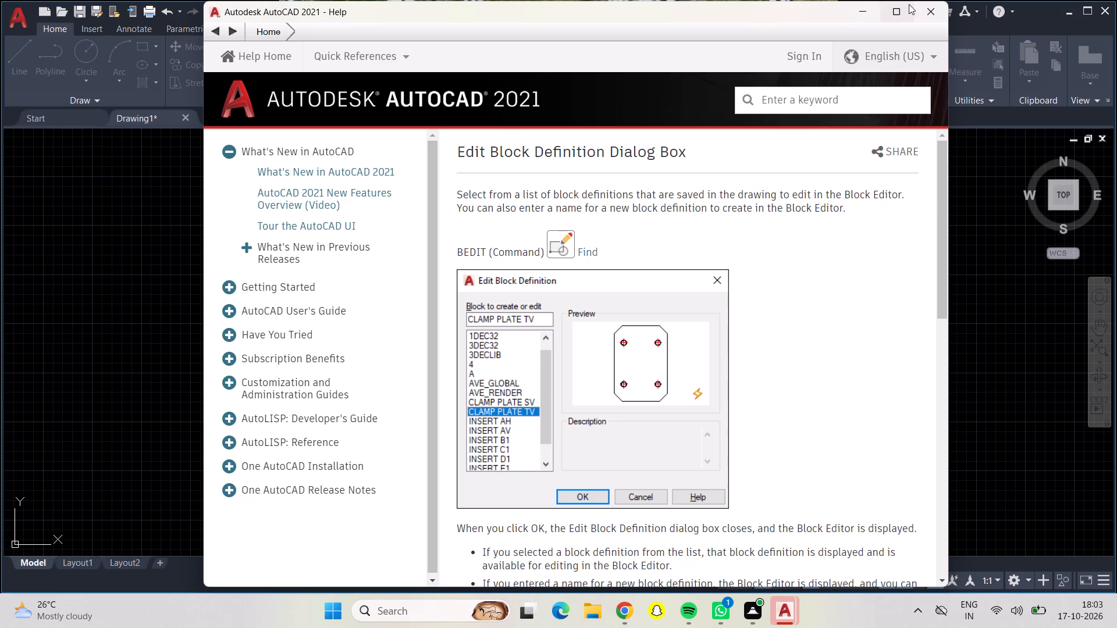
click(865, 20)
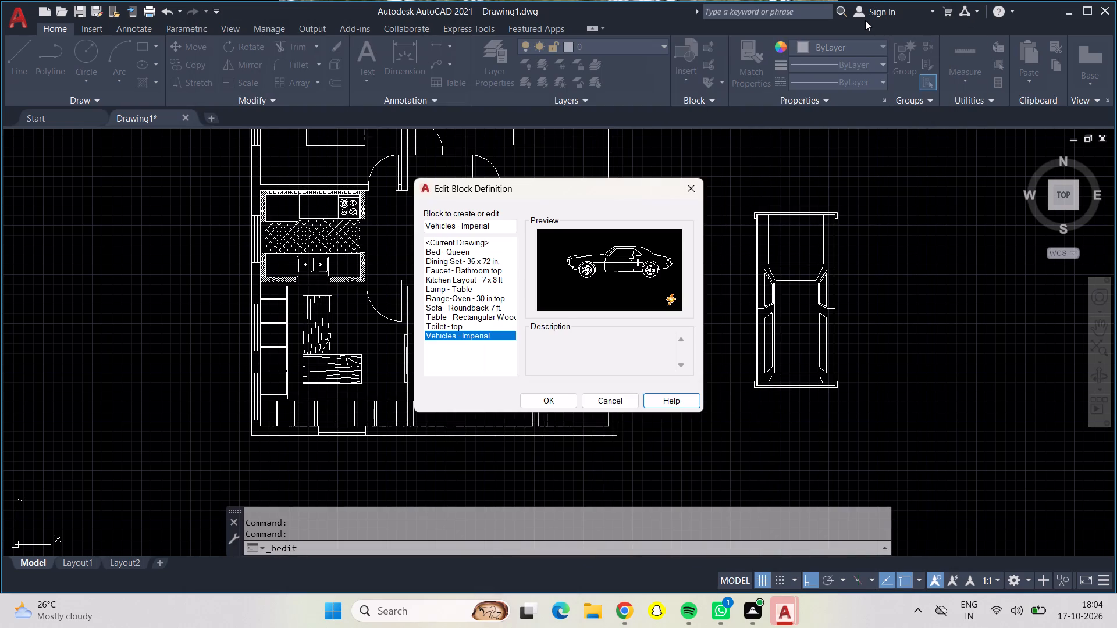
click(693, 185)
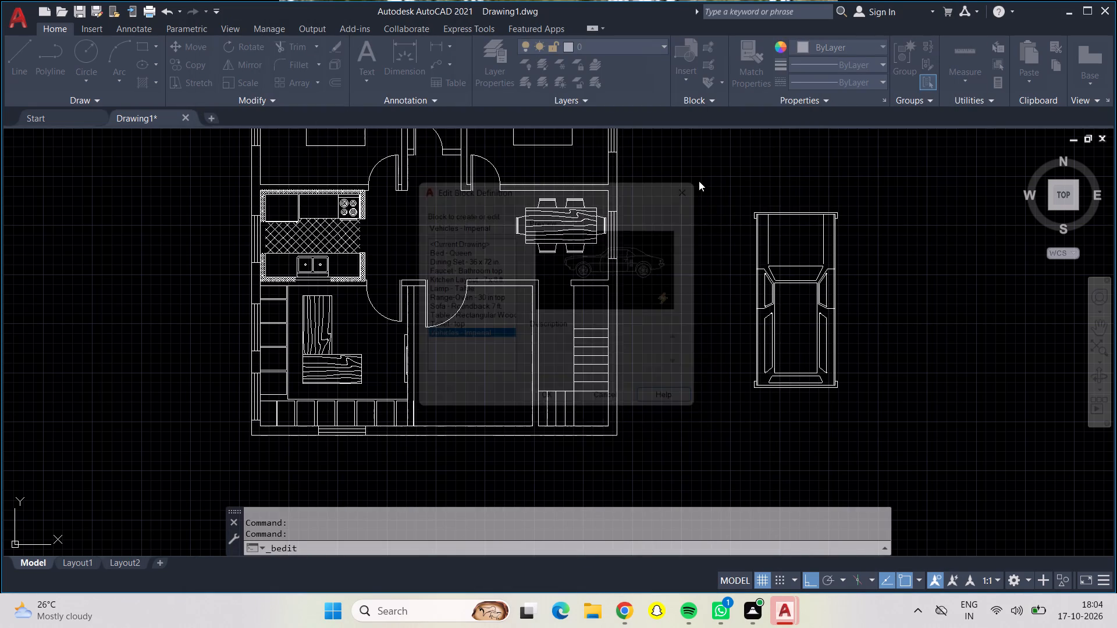
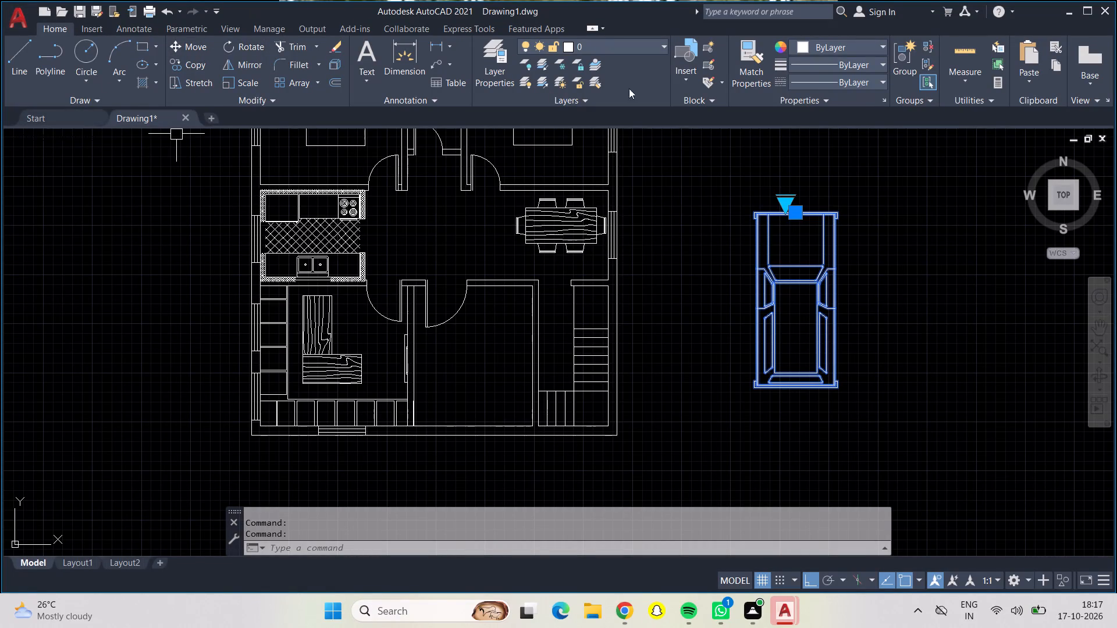
Delete the selected car block east of the house.
key(Delete)
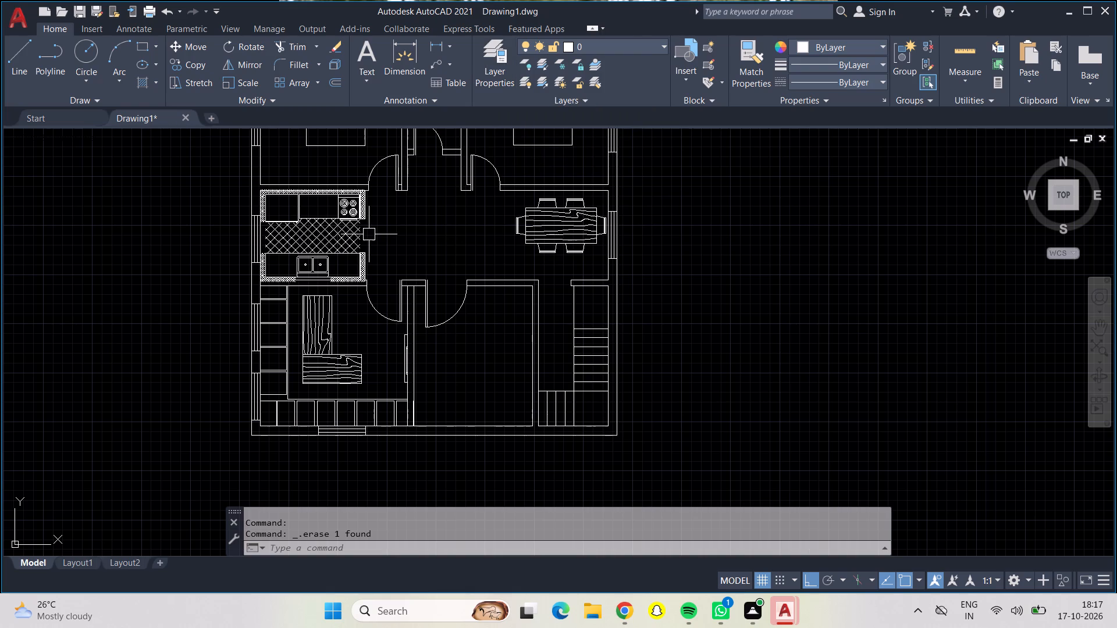
Copy the W label from the labelled plan's northeast bedroom to the new plan's northwest bedroom, outside its west window, with Ortho off.
middle_drag(439, 214, 461, 287)
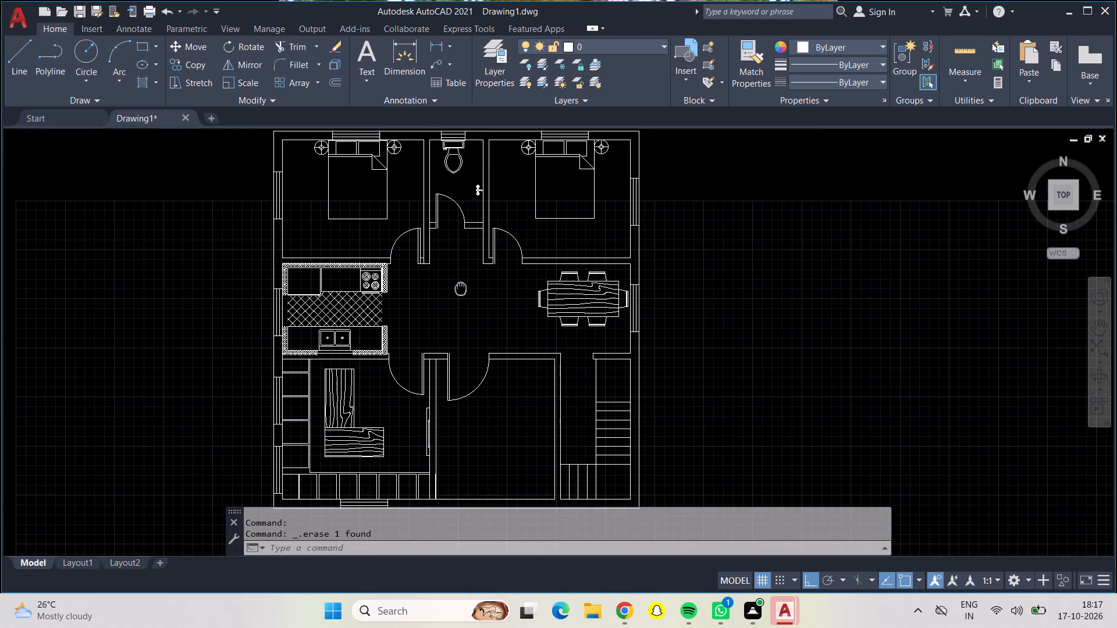
middle_drag(461, 287, 461, 316)
scroll(461, 324, down, 1)
middle_drag(461, 324, 451, 295)
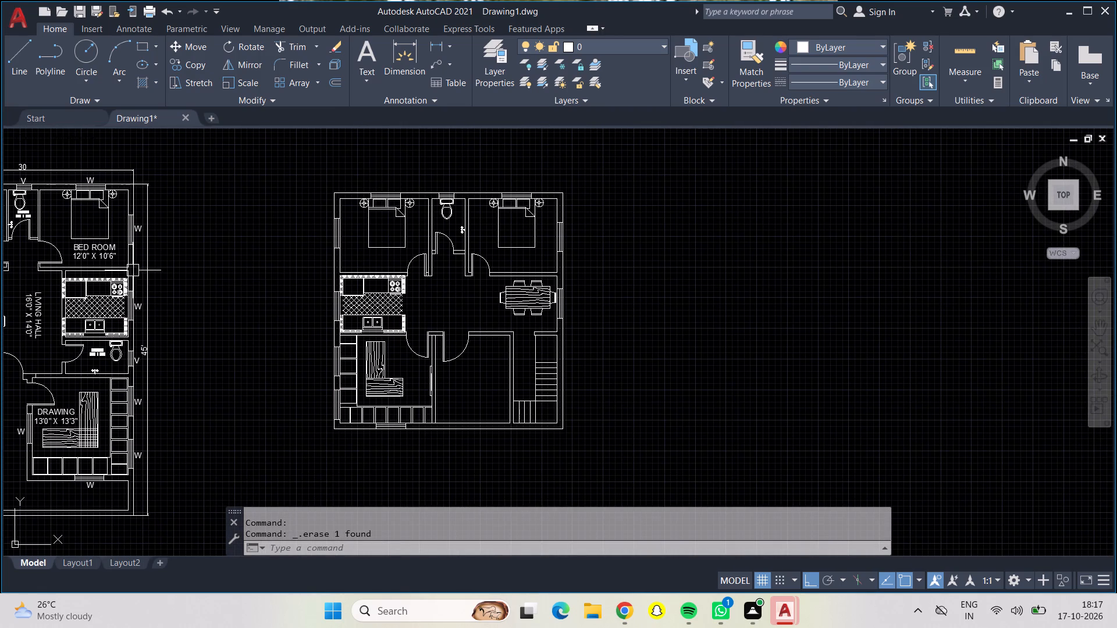
scroll(137, 231, up, 1)
scroll(137, 231, down, 1)
scroll(137, 231, up, 2)
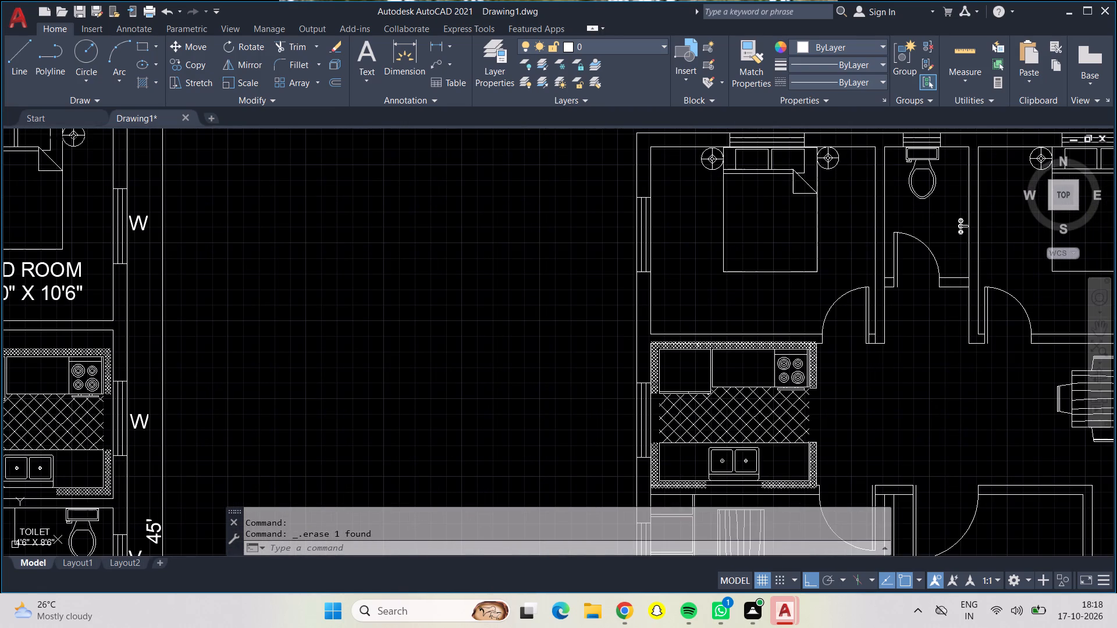
click(138, 215)
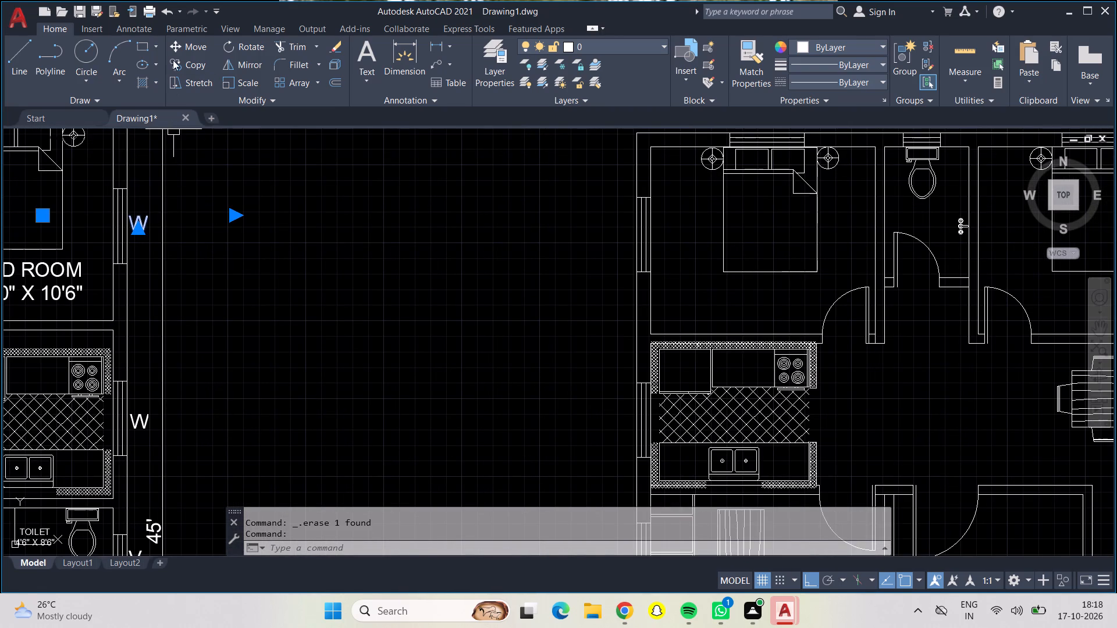
click(193, 66)
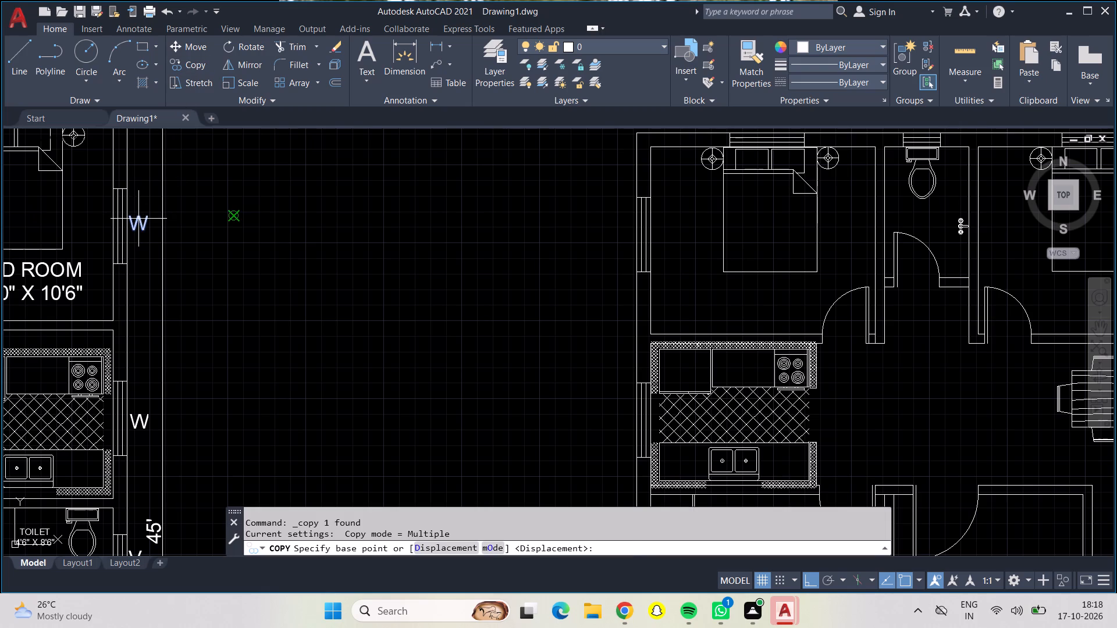
click(137, 220)
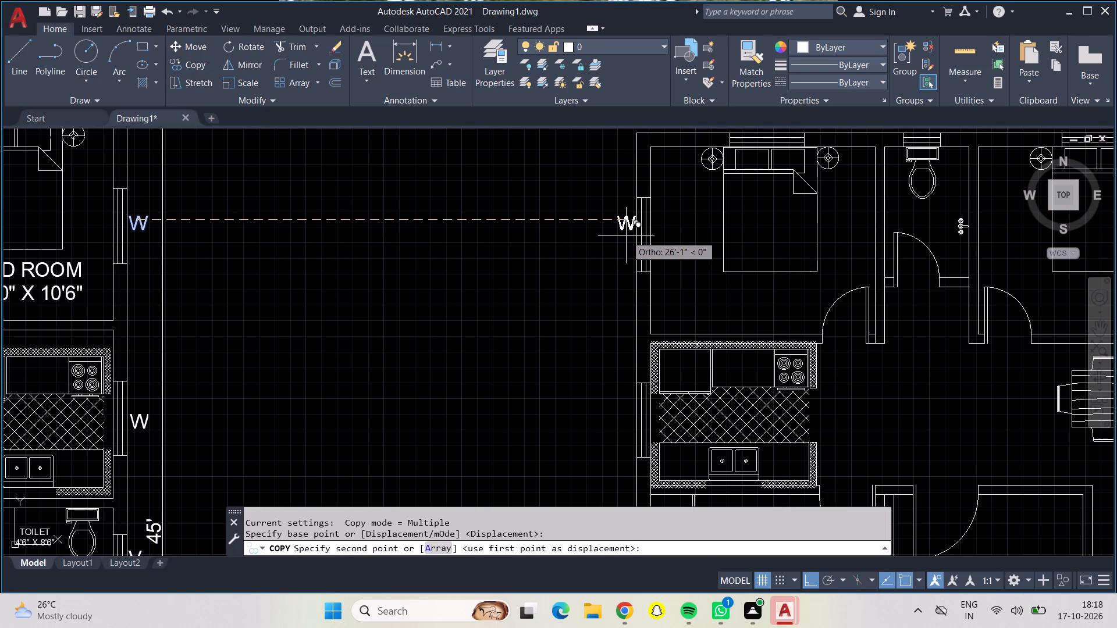
key(F8)
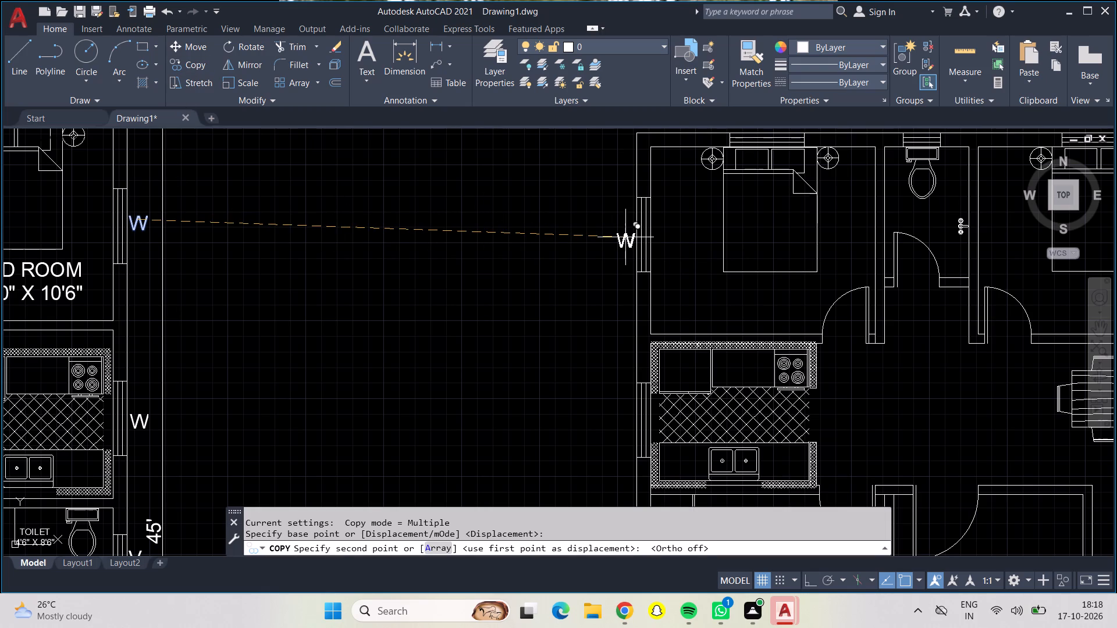
scroll(611, 237, up, 1)
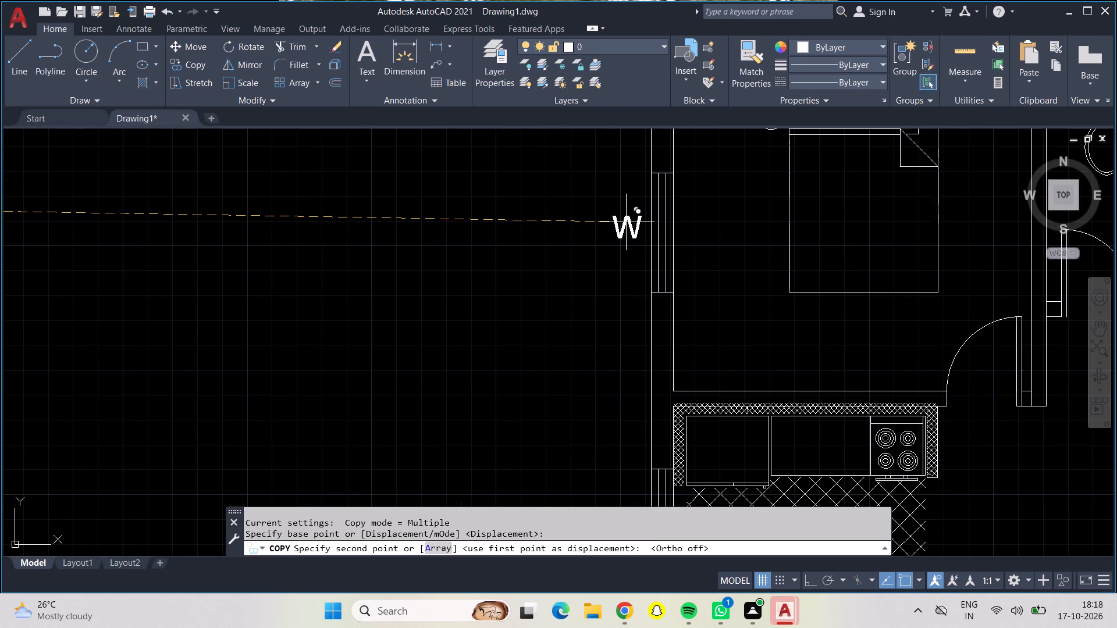
click(631, 224)
Place W label copies above the north windows of both bedrooms in the new plan.
scroll(652, 235, down, 1)
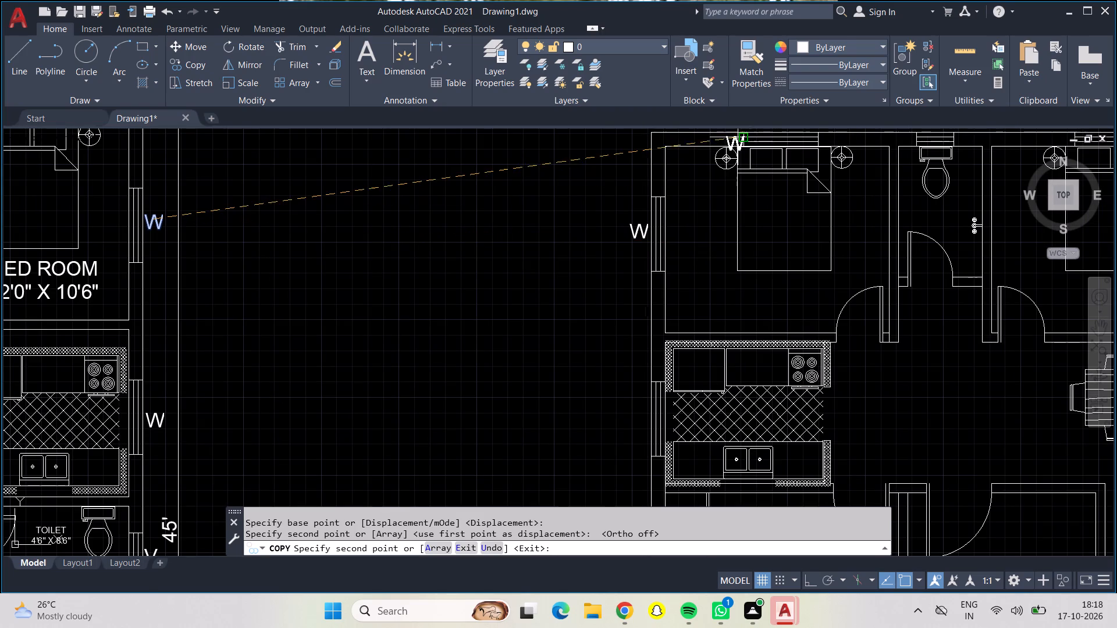
middle_drag(779, 116, 694, 249)
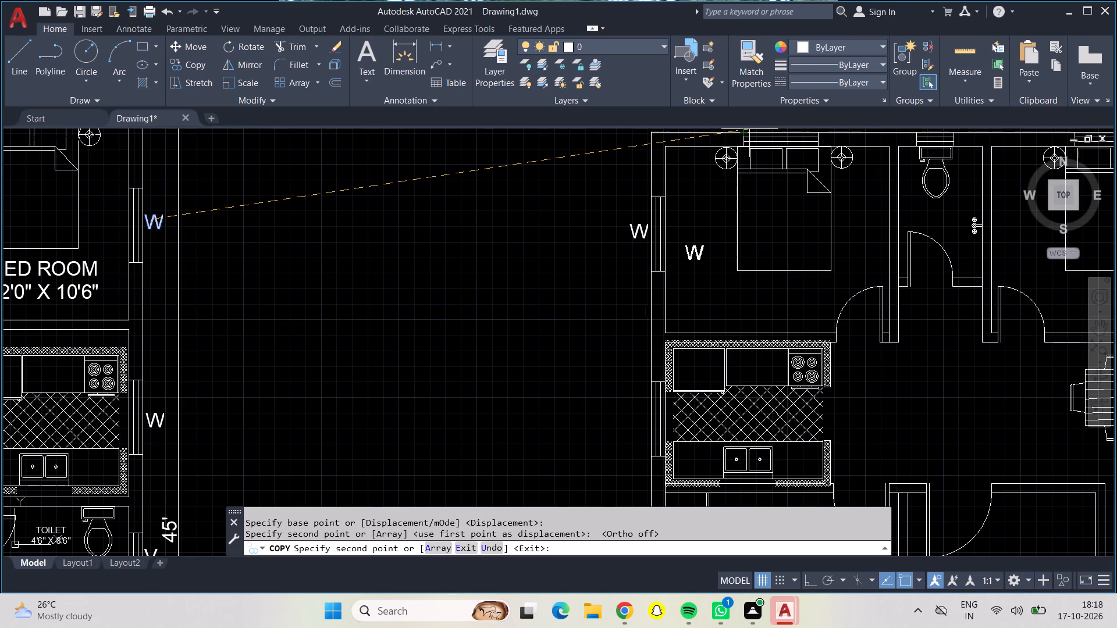
middle_drag(730, 262, 617, 348)
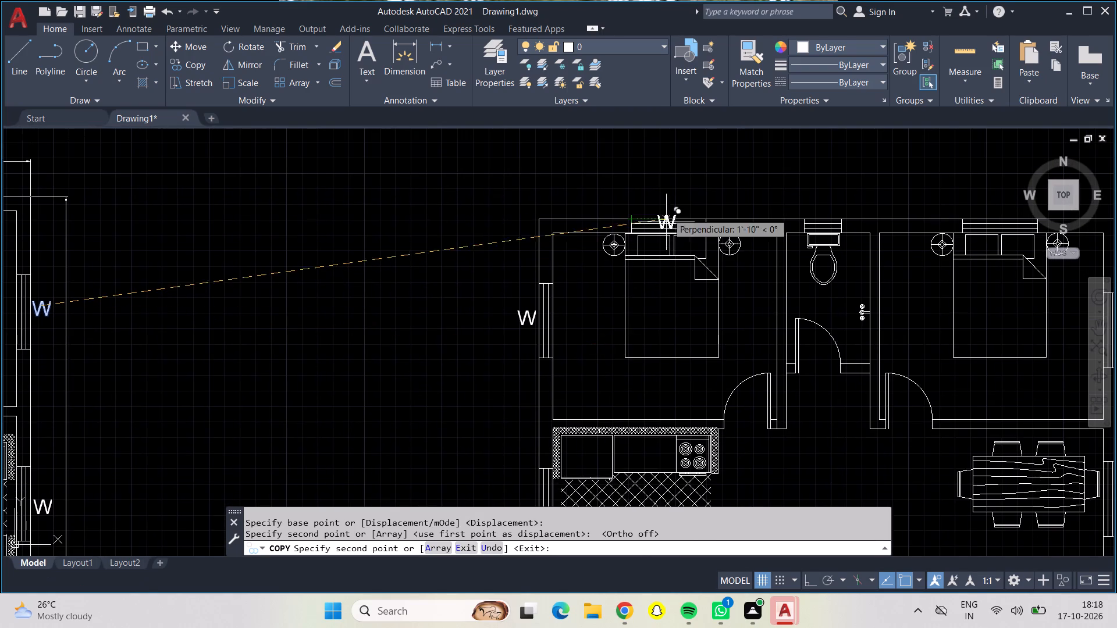
scroll(669, 201, up, 1)
scroll(661, 210, down, 1)
scroll(661, 219, up, 2)
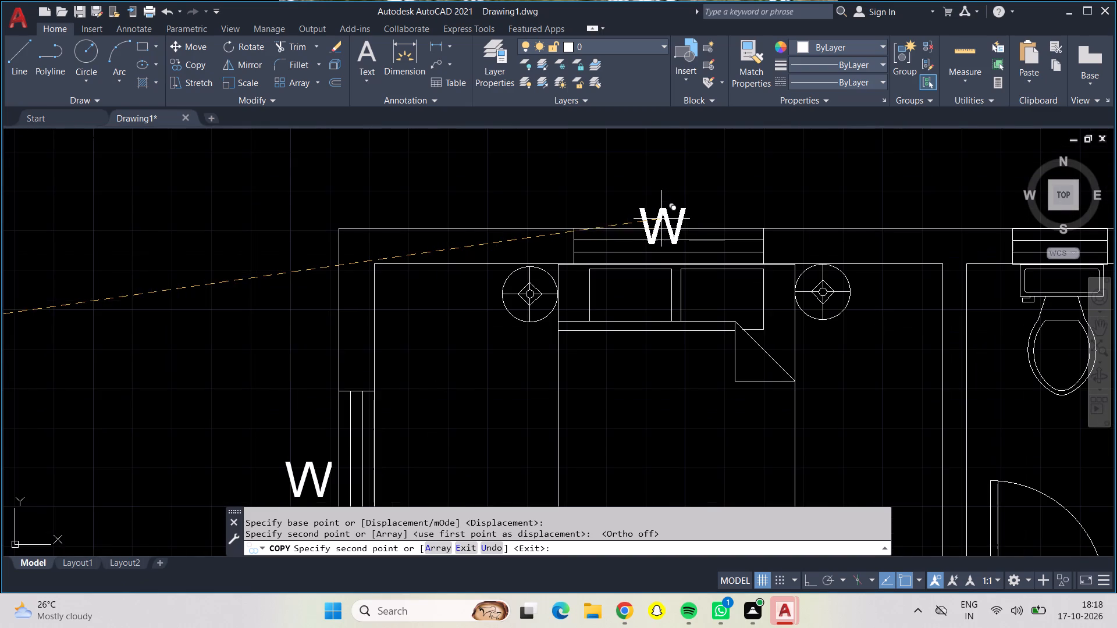
click(665, 194)
scroll(693, 244, down, 2)
scroll(695, 245, up, 1)
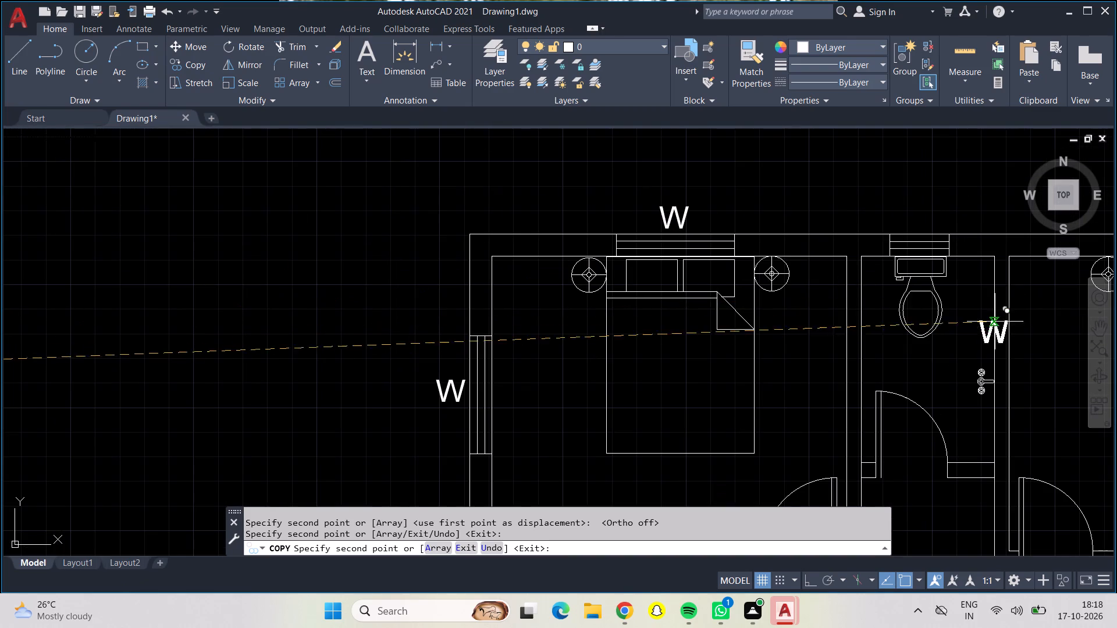
middle_drag(1051, 304, 629, 355)
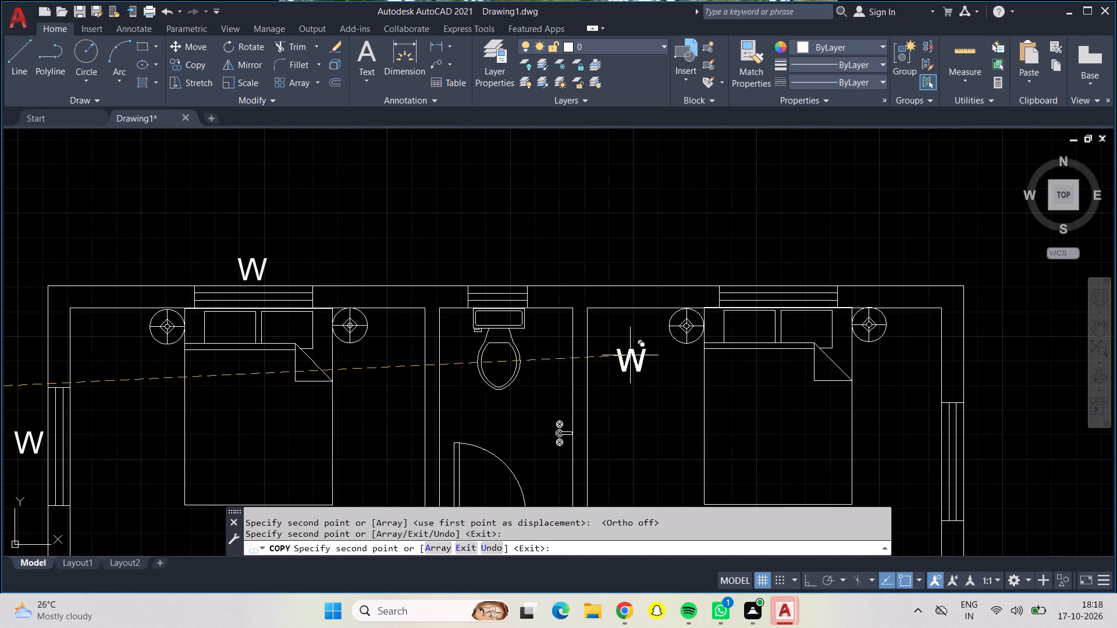
click(780, 264)
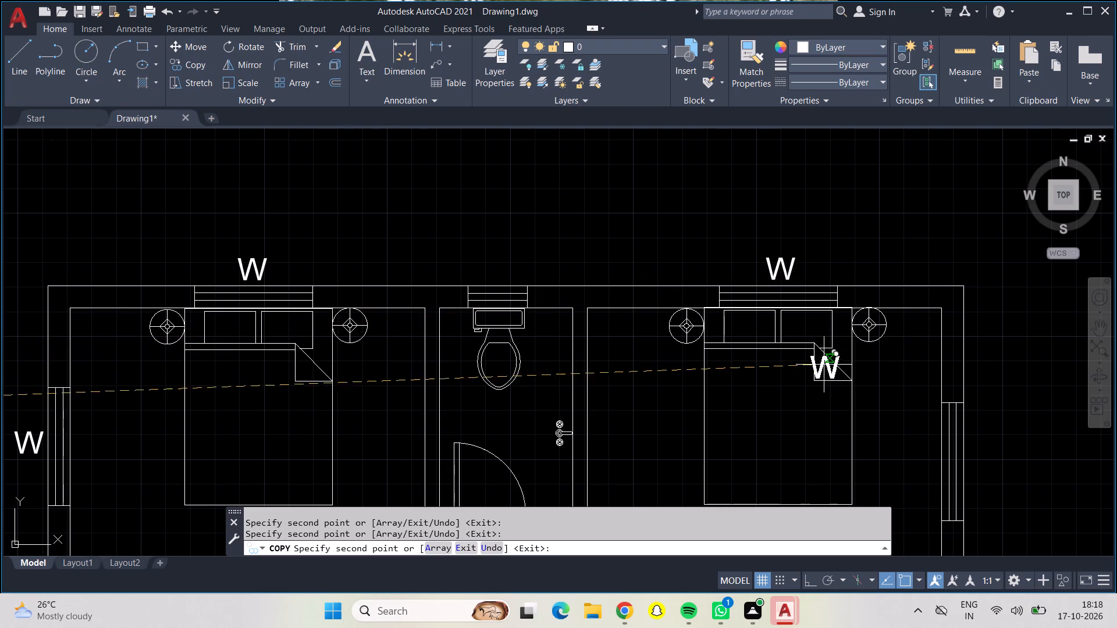
Place a W label copy outside the northeast bedroom's east window.
scroll(888, 436, down, 1)
middle_drag(889, 436, 799, 329)
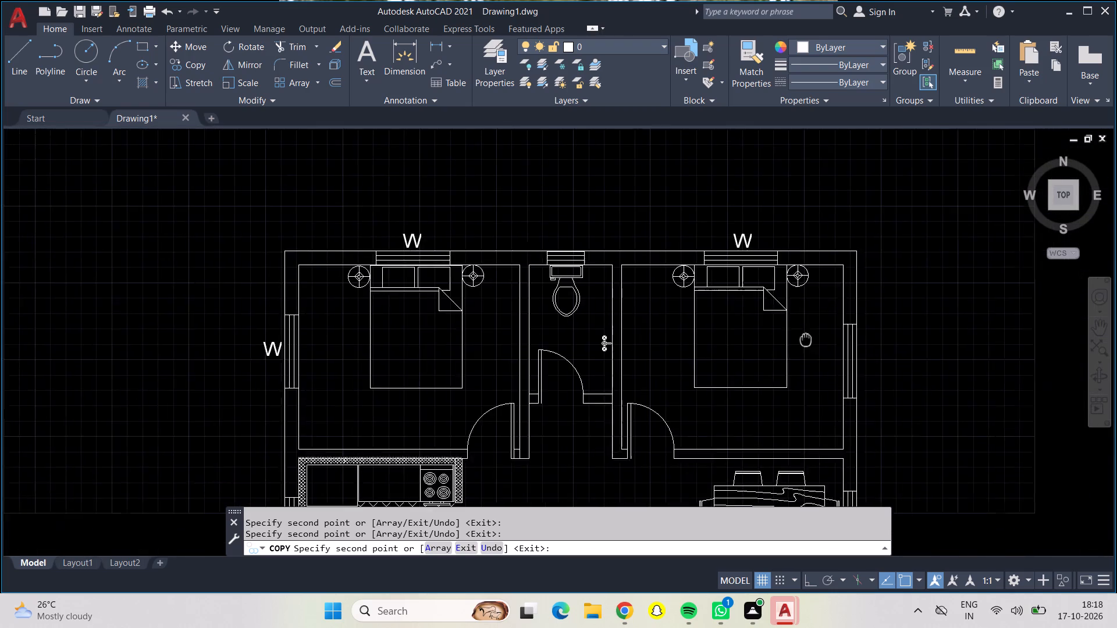
middle_drag(799, 329, 782, 309)
scroll(853, 317, up, 1)
scroll(853, 317, down, 1)
scroll(853, 317, up, 1)
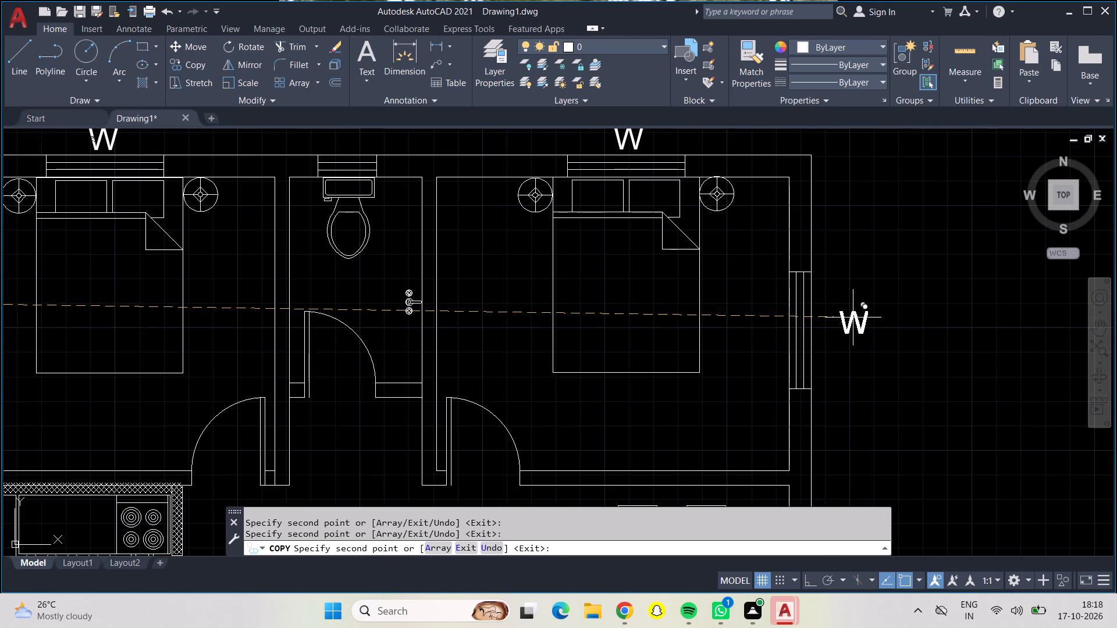
scroll(830, 324, up, 1)
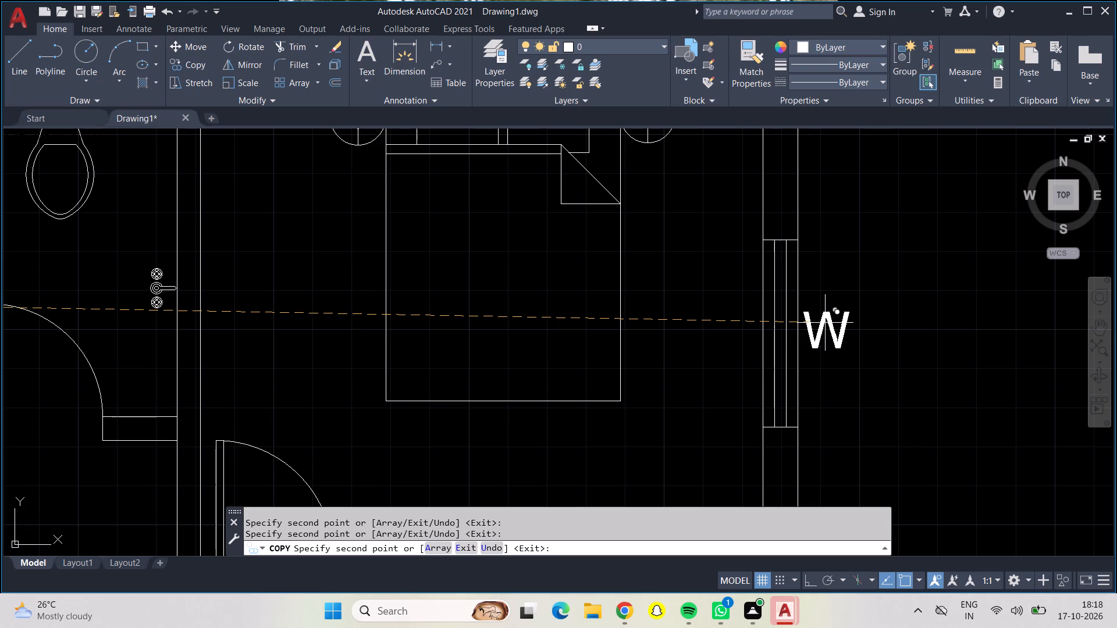
click(825, 323)
Place W label copies outside the kitchen's west window and the dining area's east window.
scroll(798, 341, up, 1)
scroll(795, 341, down, 1)
scroll(489, 324, up, 1)
scroll(488, 325, down, 1)
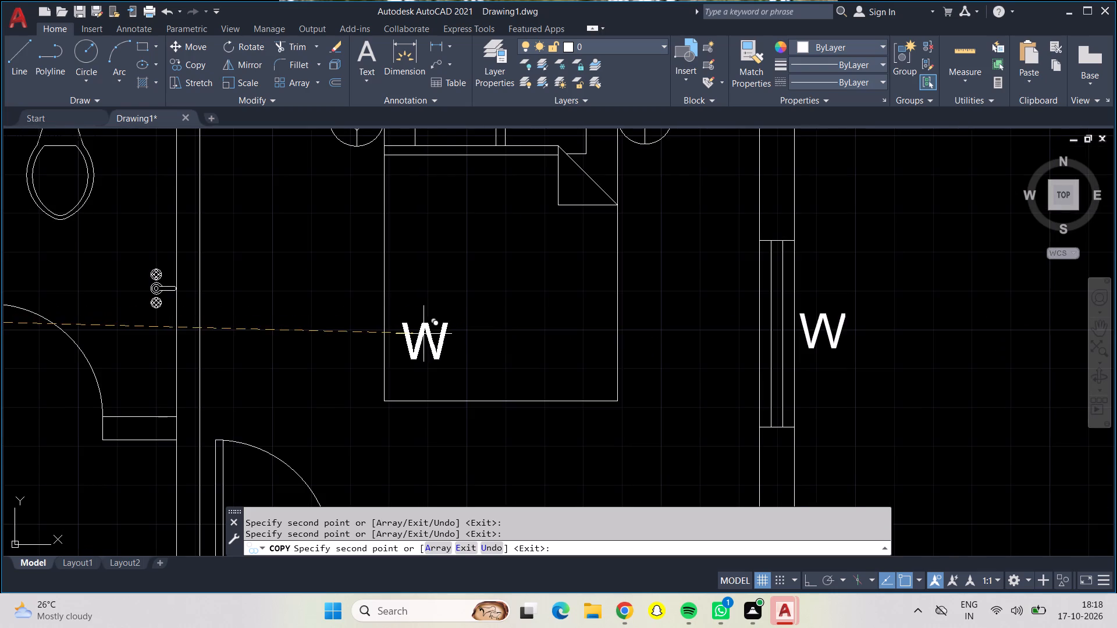
scroll(424, 334, up, 1)
scroll(424, 334, down, 1)
scroll(395, 333, up, 1)
scroll(395, 333, down, 4)
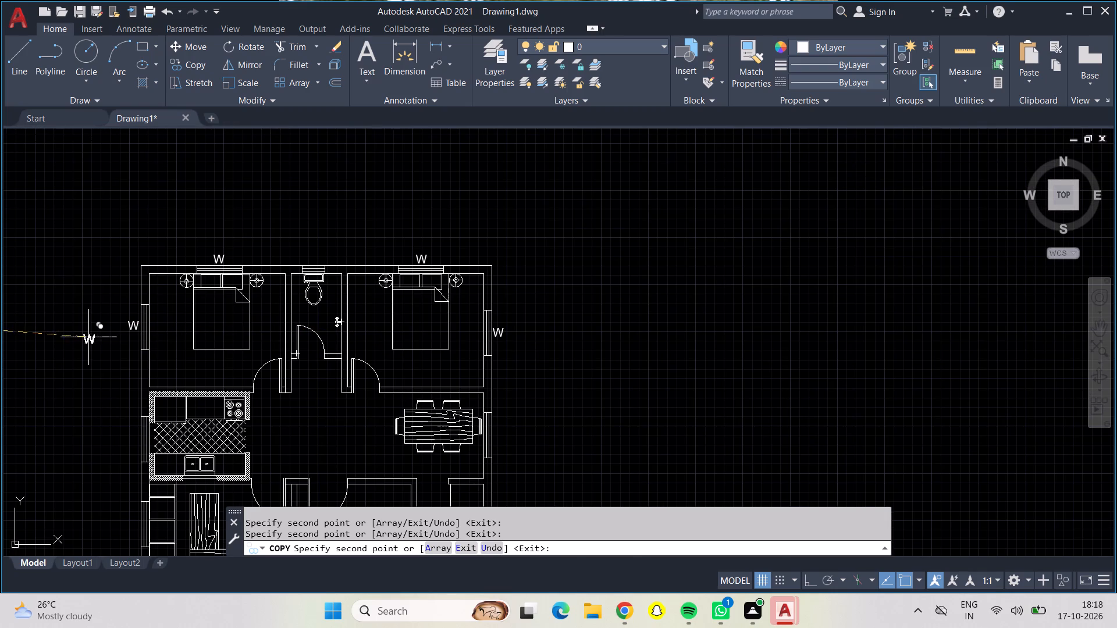
scroll(126, 437, down, 1)
scroll(126, 437, up, 1)
scroll(126, 437, down, 1)
scroll(126, 437, up, 2)
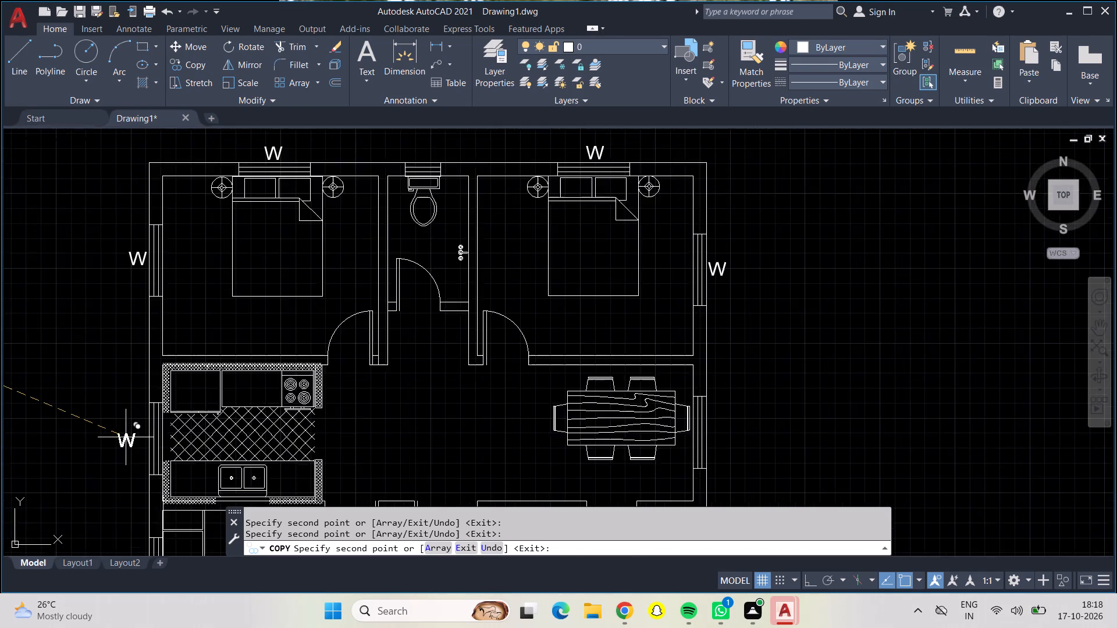
scroll(126, 437, up, 1)
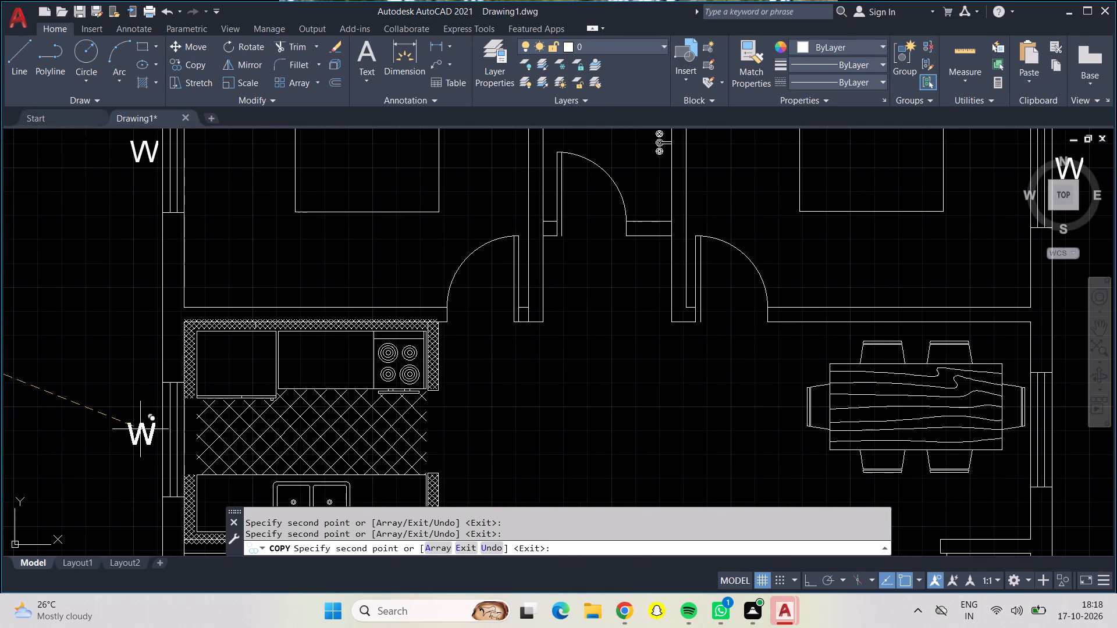
click(143, 429)
scroll(286, 419, down, 1)
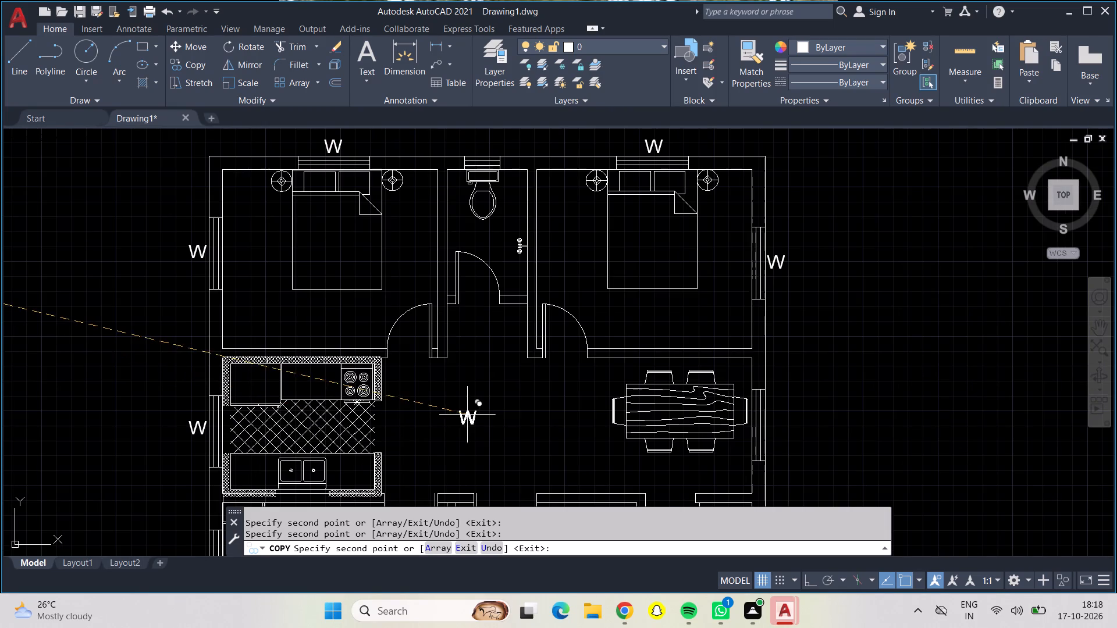
click(776, 424)
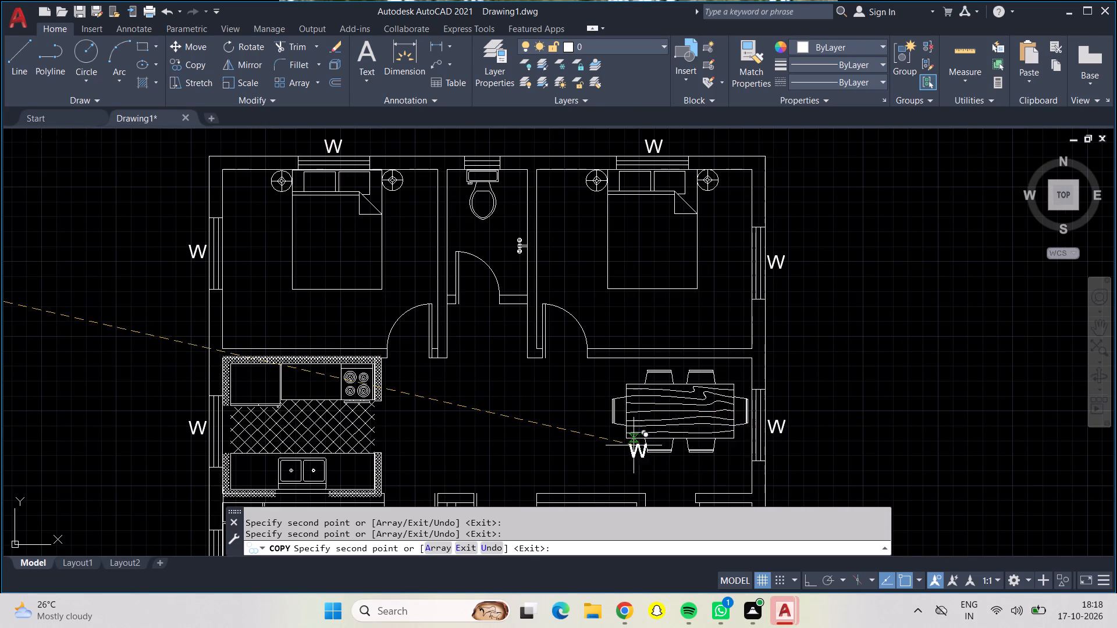
Place W label copies outside the drawing room's two west windows and below its south window, ending the copy.
middle_drag(539, 441, 493, 230)
scroll(134, 353, up, 2)
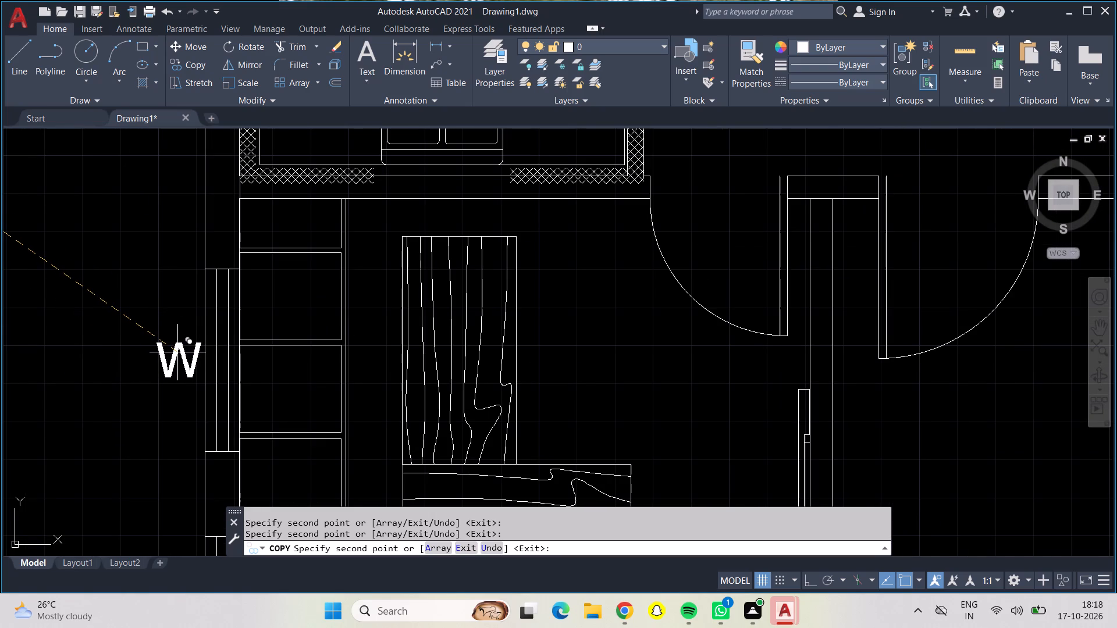
click(177, 352)
scroll(184, 371, down, 1)
middle_drag(148, 419, 173, 325)
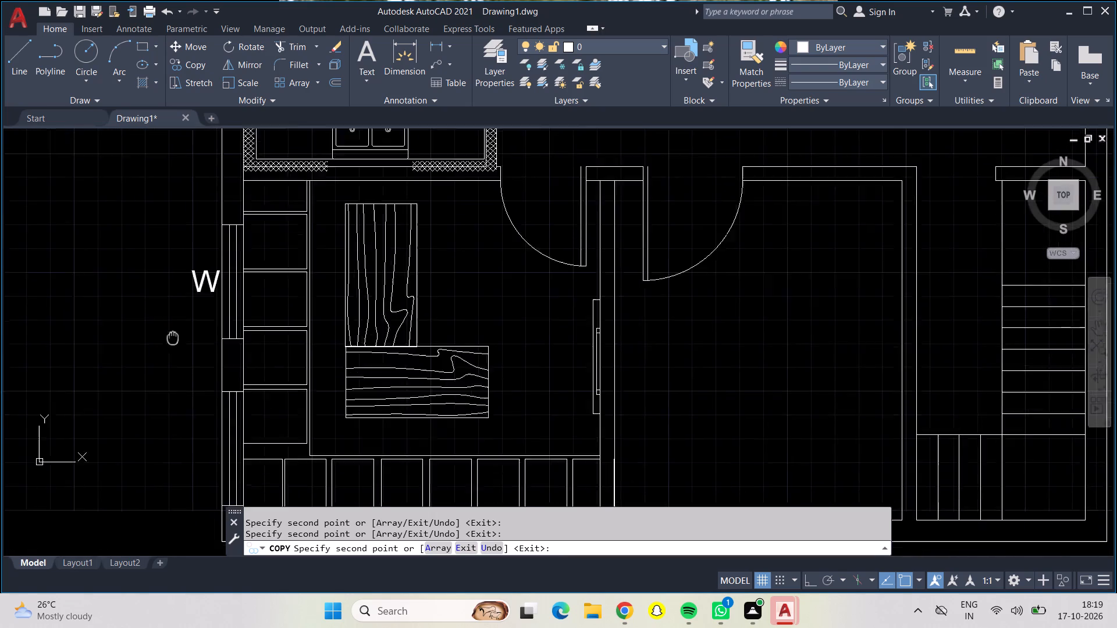
middle_drag(173, 325, 176, 270)
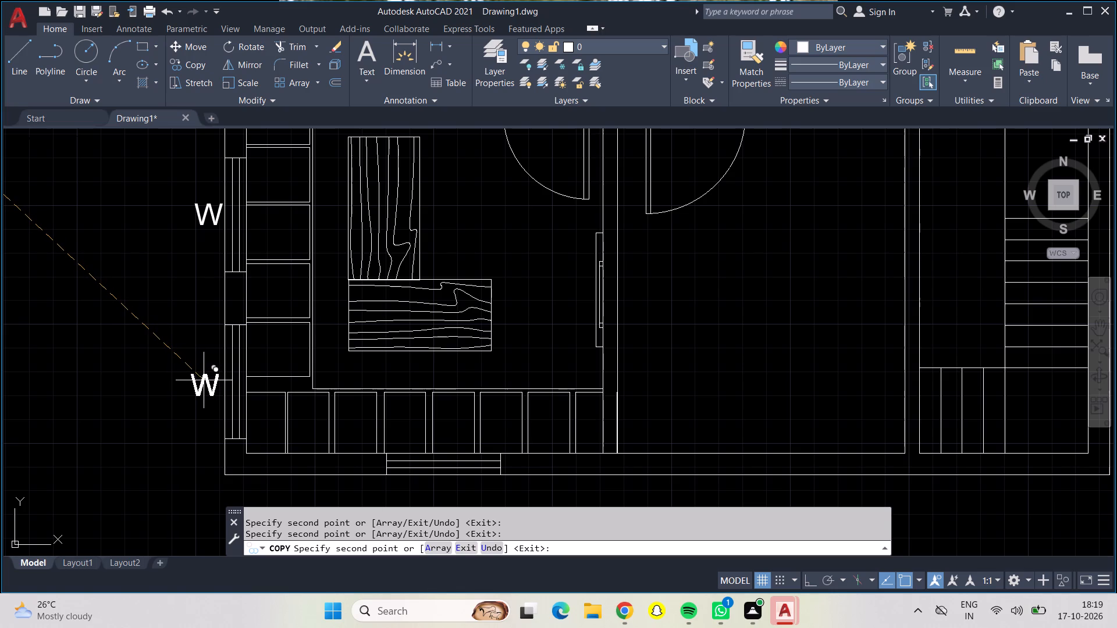
click(204, 380)
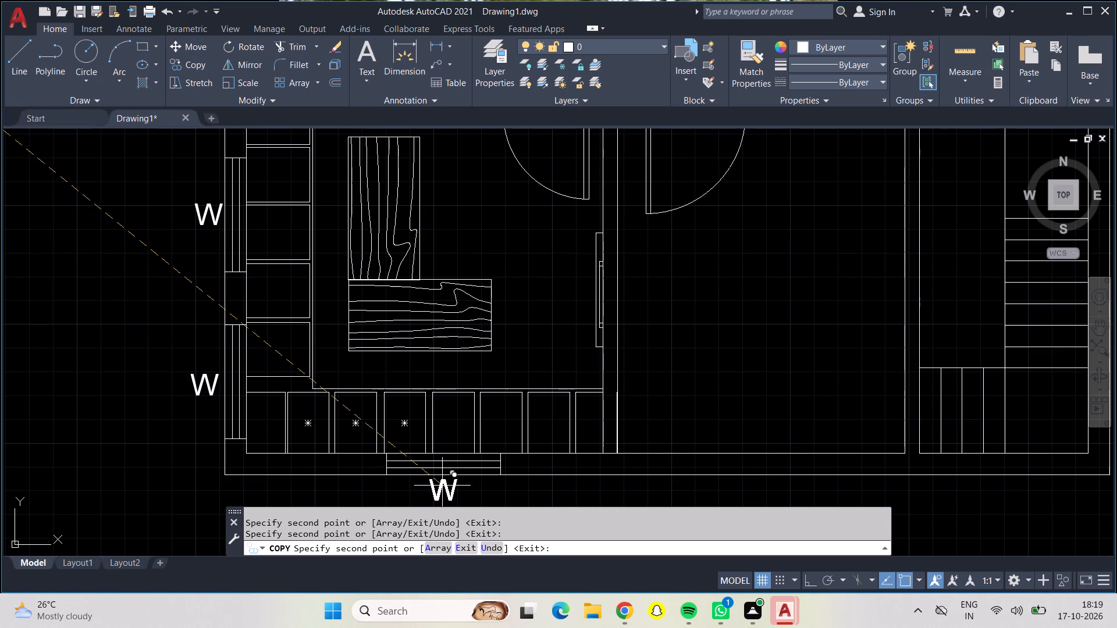
click(442, 486)
scroll(442, 486, down, 1)
scroll(442, 486, up, 1)
scroll(469, 424, down, 1)
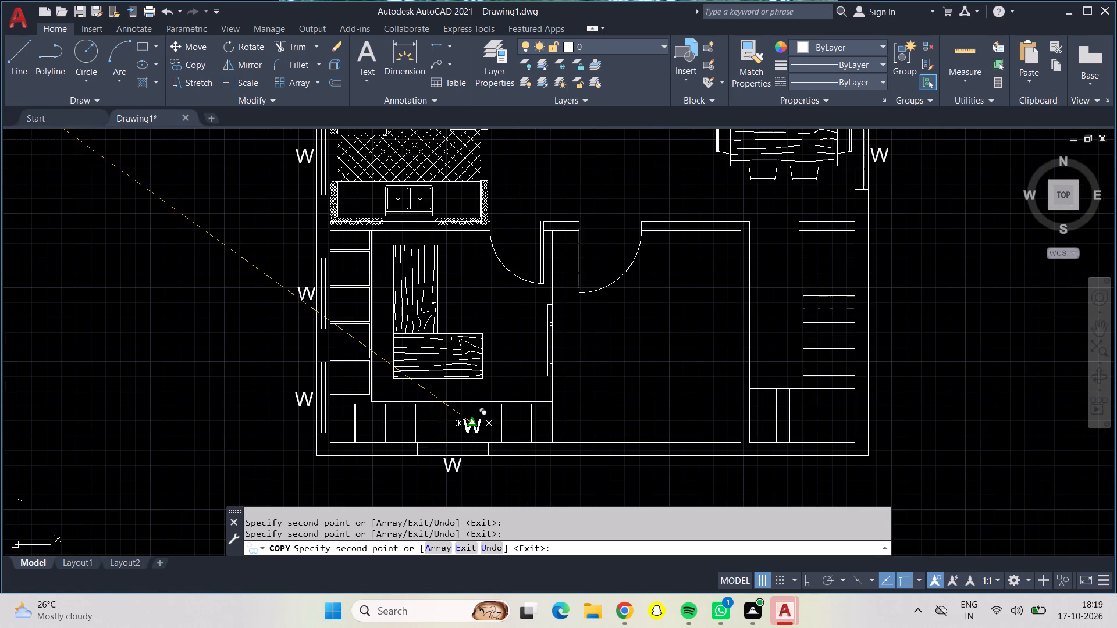
scroll(735, 366, down, 1)
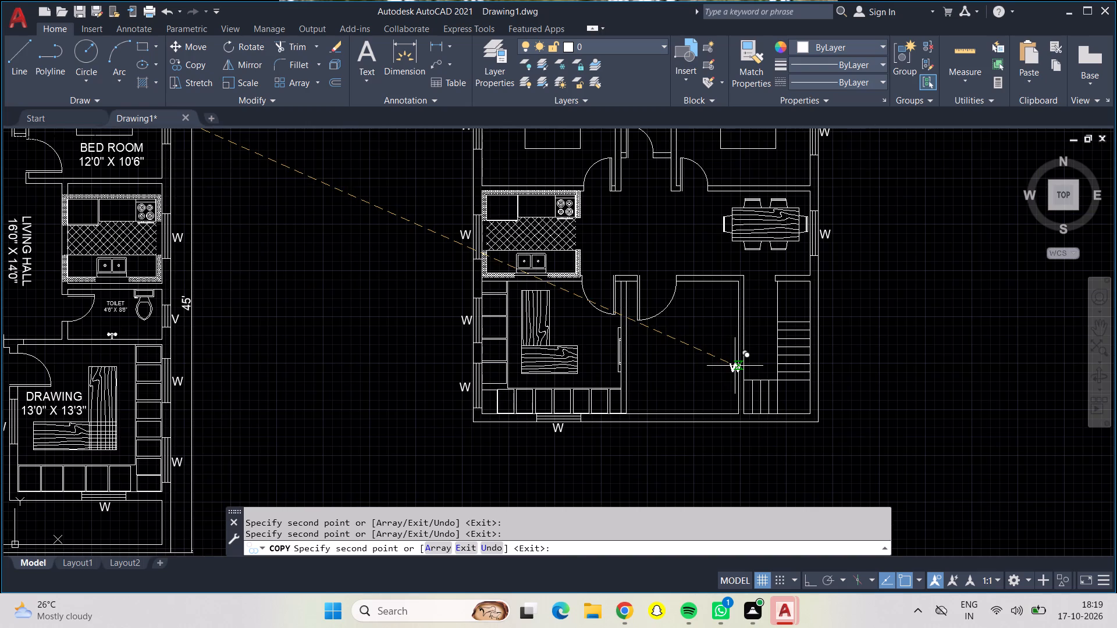
scroll(662, 368, down, 1)
middle_drag(662, 368, 652, 501)
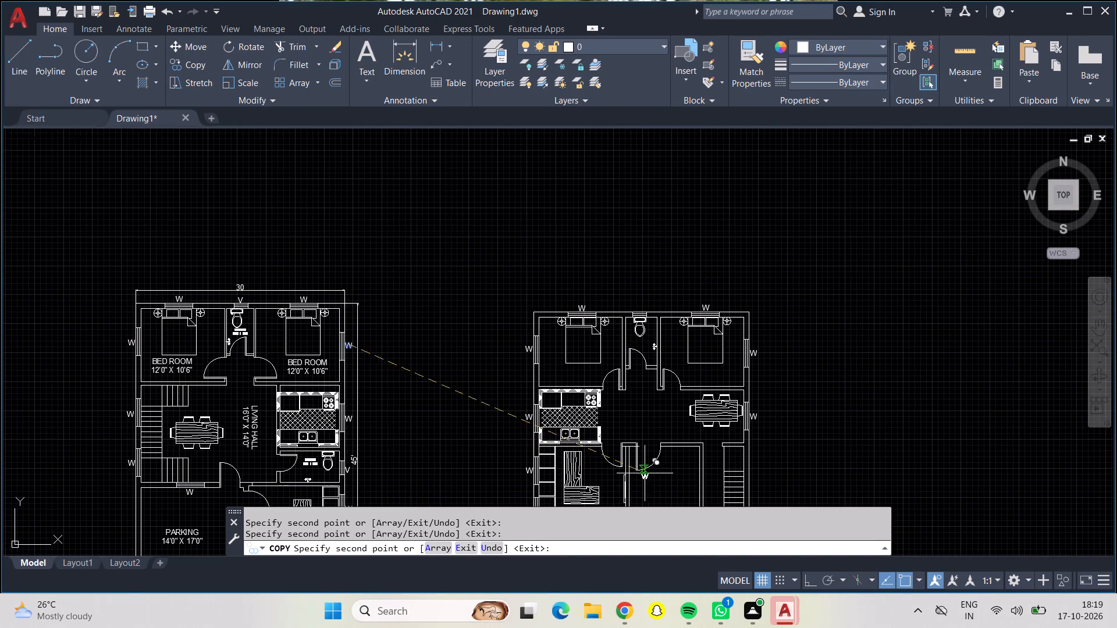
middle_drag(637, 418, 614, 341)
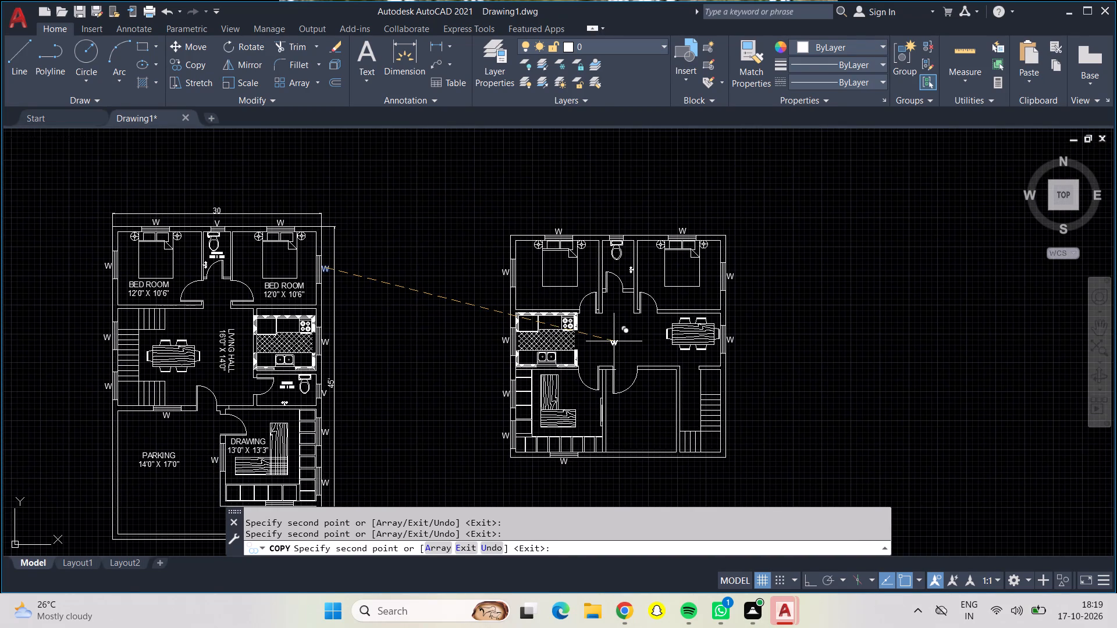
key(Escape)
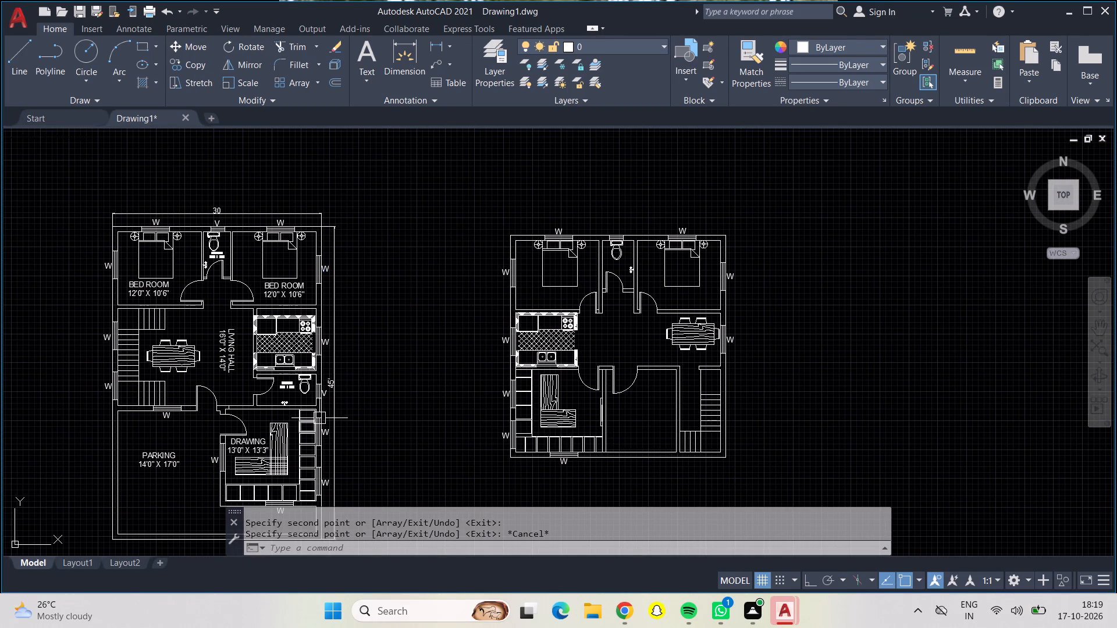
Copy the finished plan's north toilet V label to above the toilet ventilator in the new plan, ending the copy.
scroll(212, 227, up, 3)
scroll(212, 227, down, 1)
scroll(212, 227, up, 1)
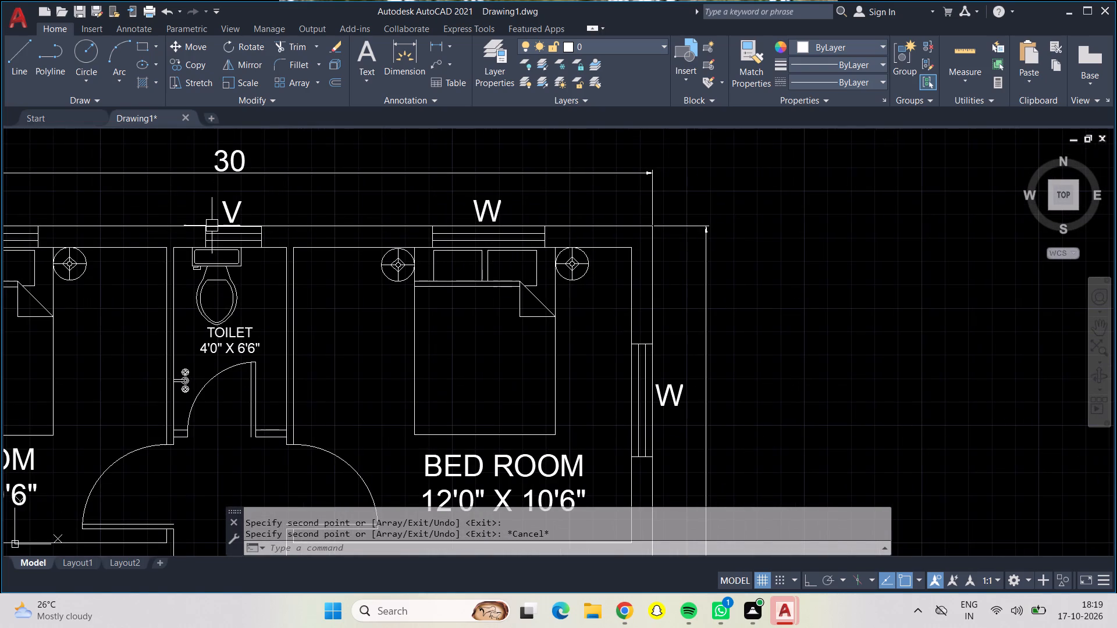
click(222, 210)
click(176, 63)
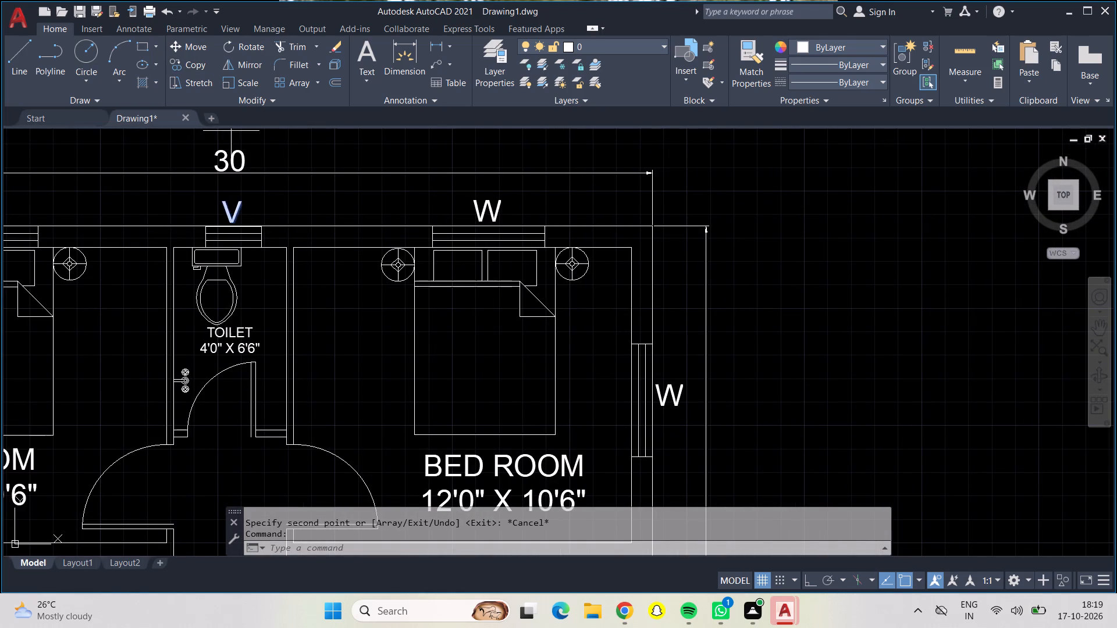
click(228, 209)
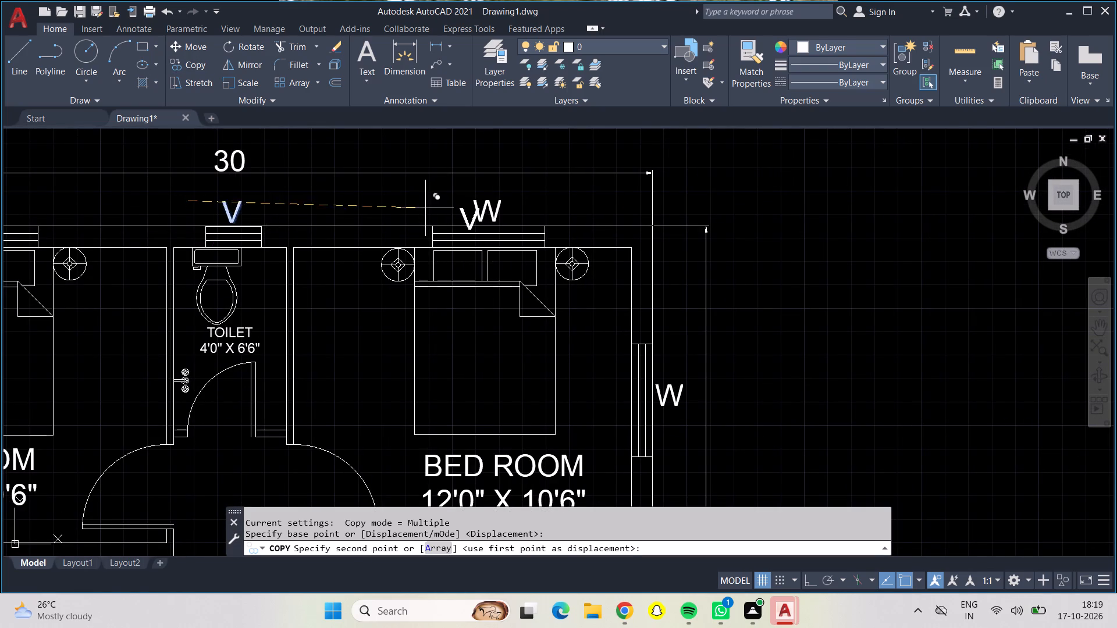
scroll(597, 219, down, 1)
scroll(602, 220, up, 1)
scroll(642, 229, down, 1)
scroll(856, 265, down, 1)
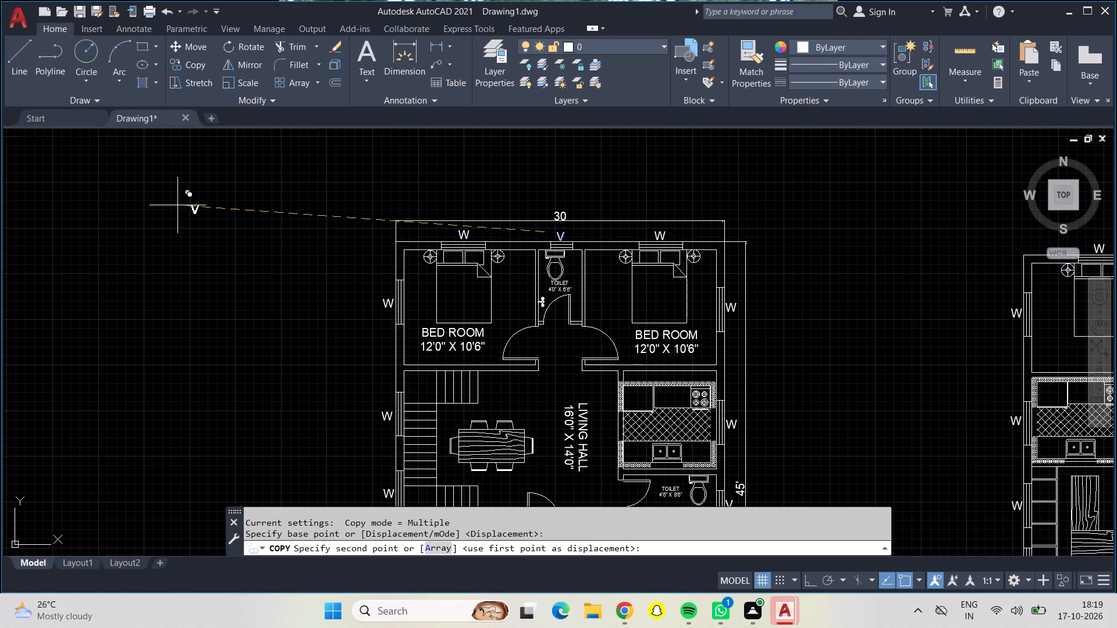
middle_drag(947, 280, 360, 302)
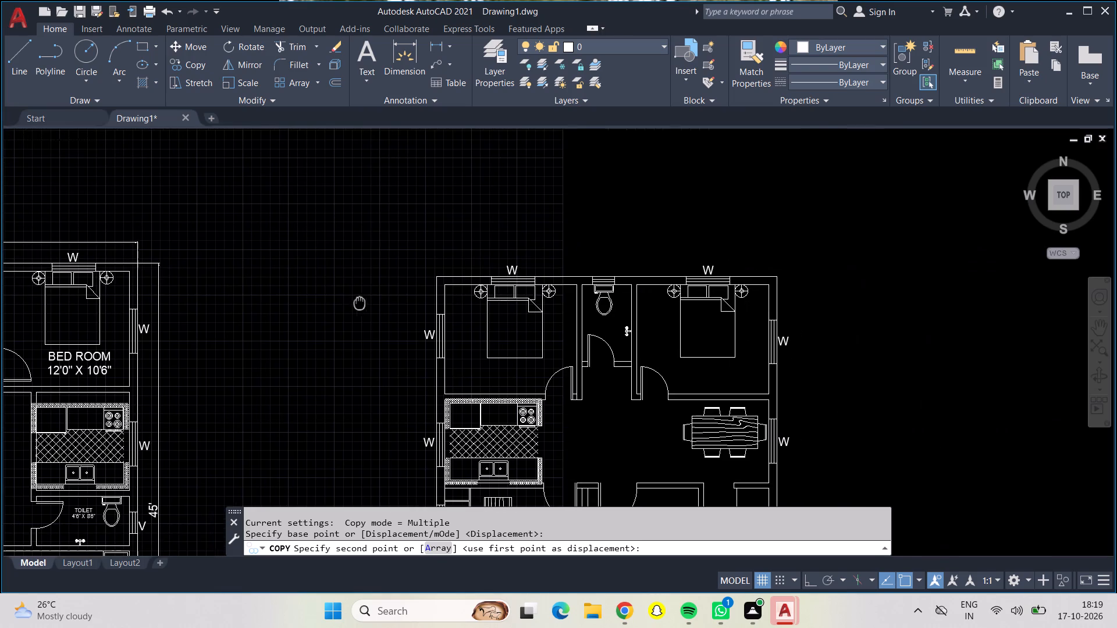
scroll(603, 267, down, 1)
scroll(603, 267, up, 1)
scroll(553, 274, down, 1)
scroll(553, 274, up, 1)
scroll(553, 274, down, 1)
scroll(579, 264, up, 3)
scroll(579, 264, down, 1)
scroll(579, 264, up, 2)
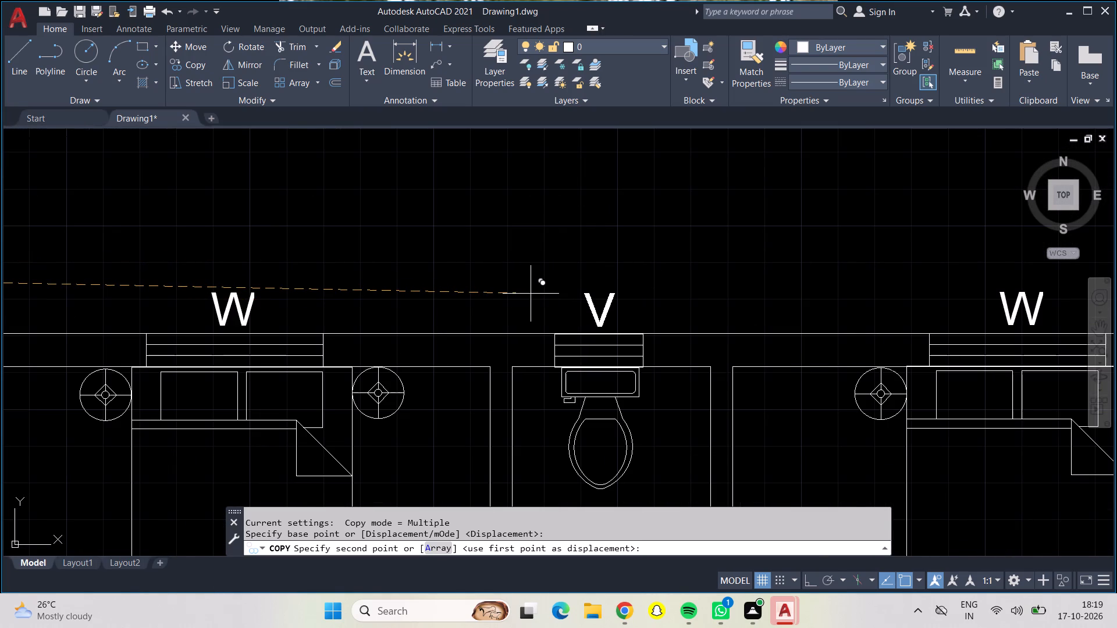
click(531, 294)
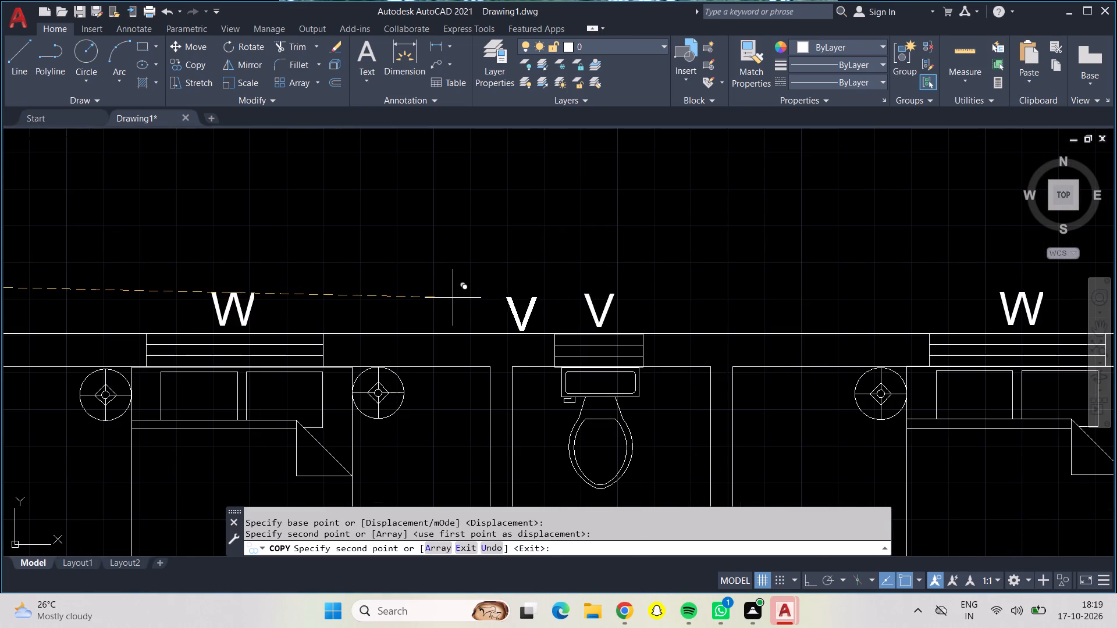
key(grave)
key(grave)
key(Escape)
key(Escape)
Check the new plan from the bedrooms down to the drawing room and stairs for its window and ventilator labels.
scroll(456, 308, down, 2)
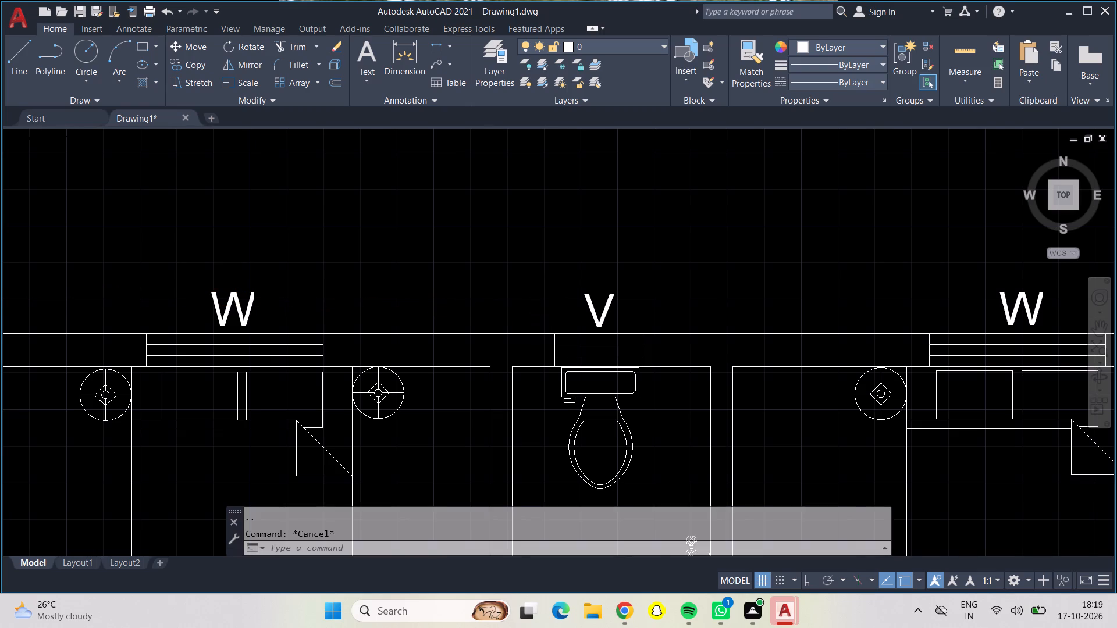
scroll(453, 288, up, 1)
scroll(389, 348, down, 2)
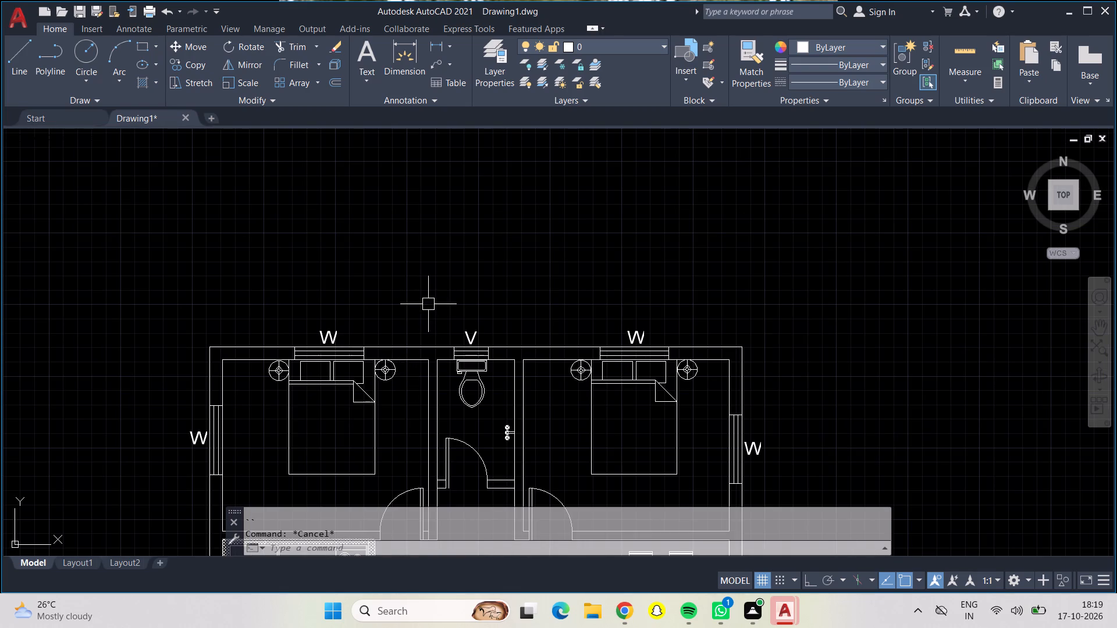
middle_drag(420, 302, 400, 240)
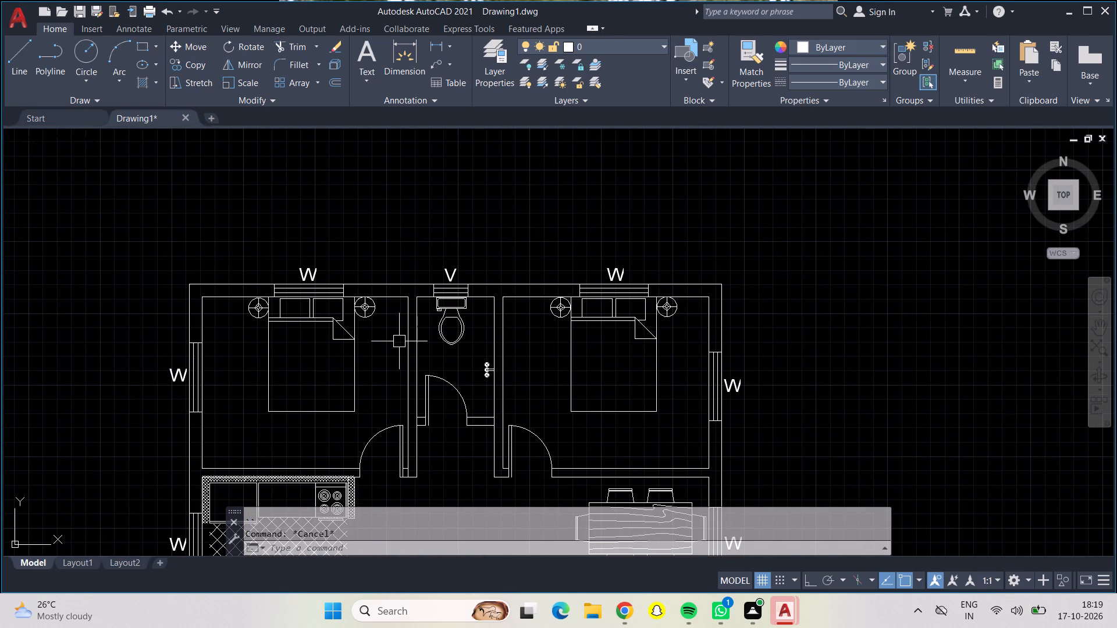
middle_drag(388, 348, 385, 303)
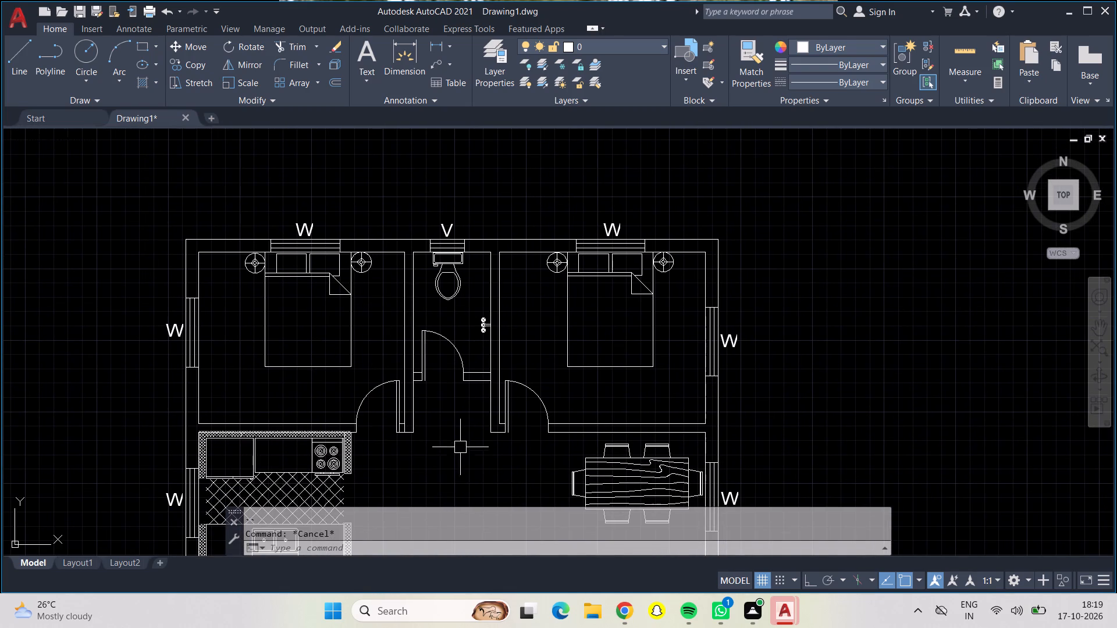
middle_drag(468, 452, 469, 371)
middle_drag(461, 404, 461, 312)
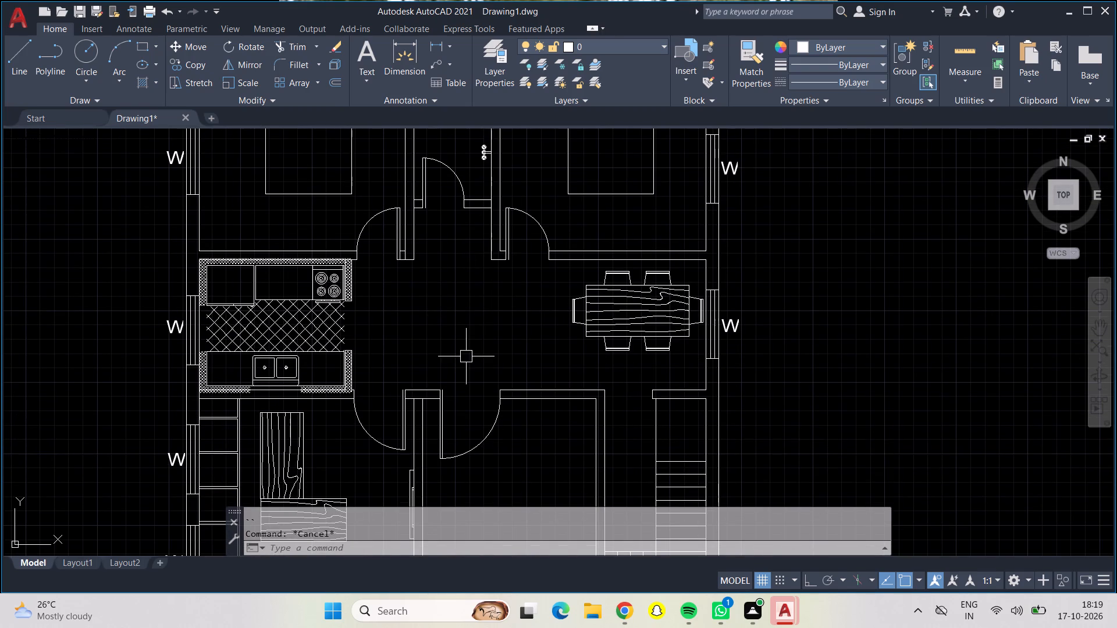
middle_drag(466, 356, 462, 324)
middle_drag(492, 478, 491, 401)
scroll(491, 401, down, 1)
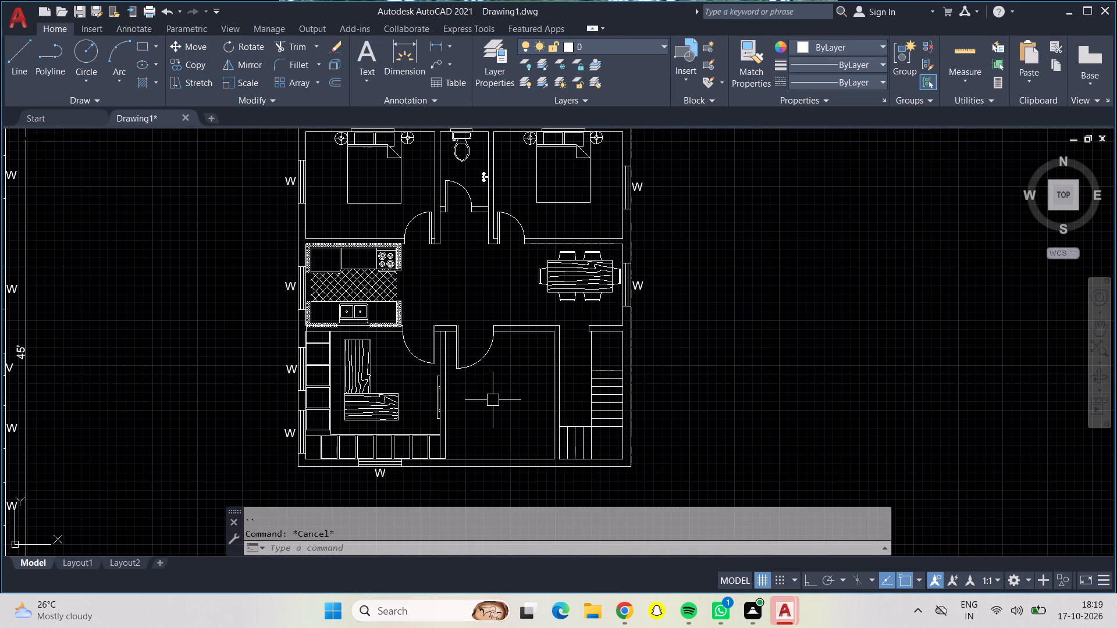
middle_drag(493, 400, 495, 416)
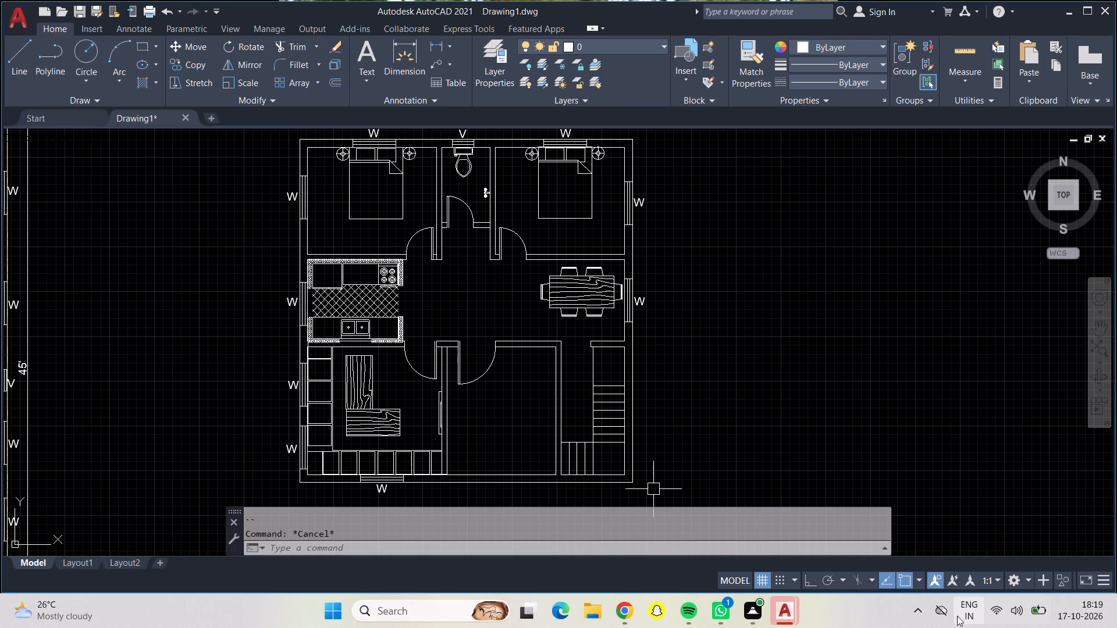
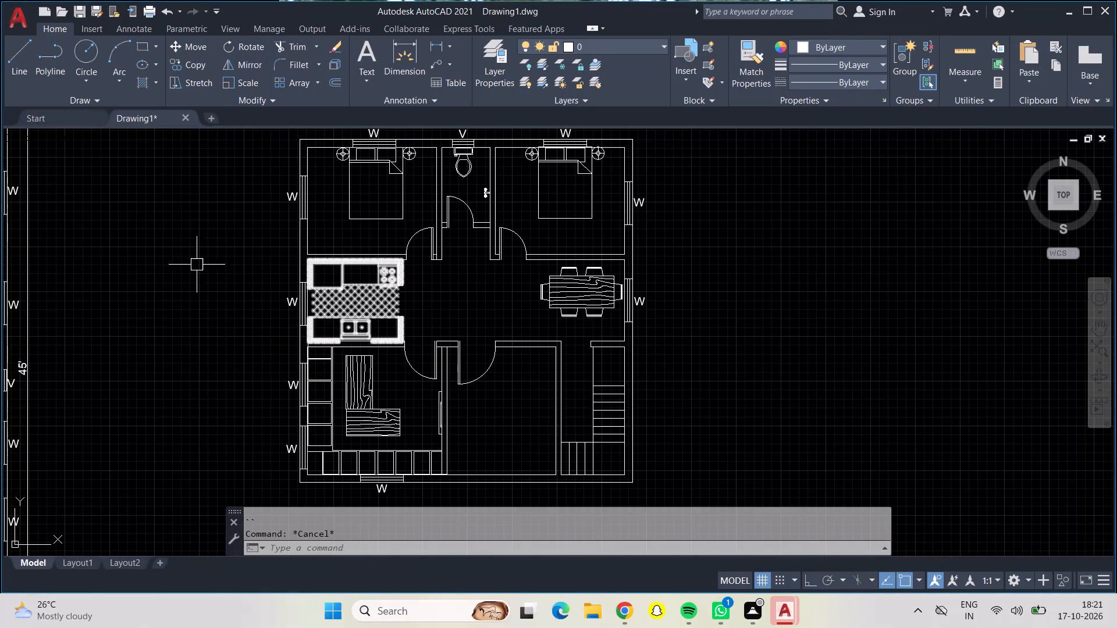
Insert the Vehicles - Imperial block from the architectural tool palette into the empty area beside the second floor plan.
scroll(187, 266, down, 1)
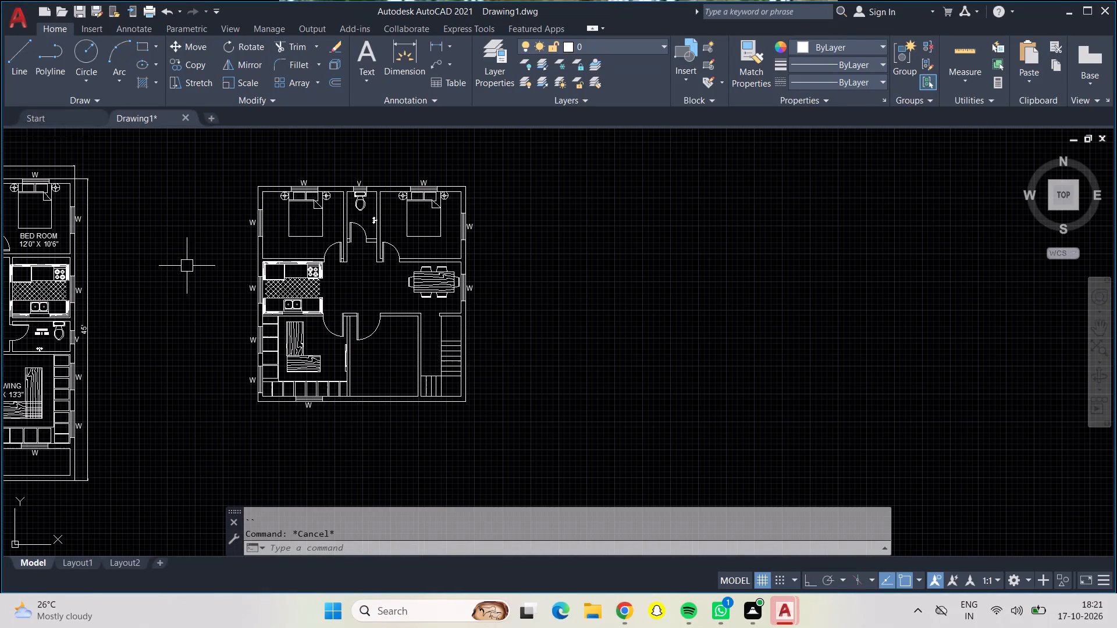
middle_drag(187, 266, 378, 319)
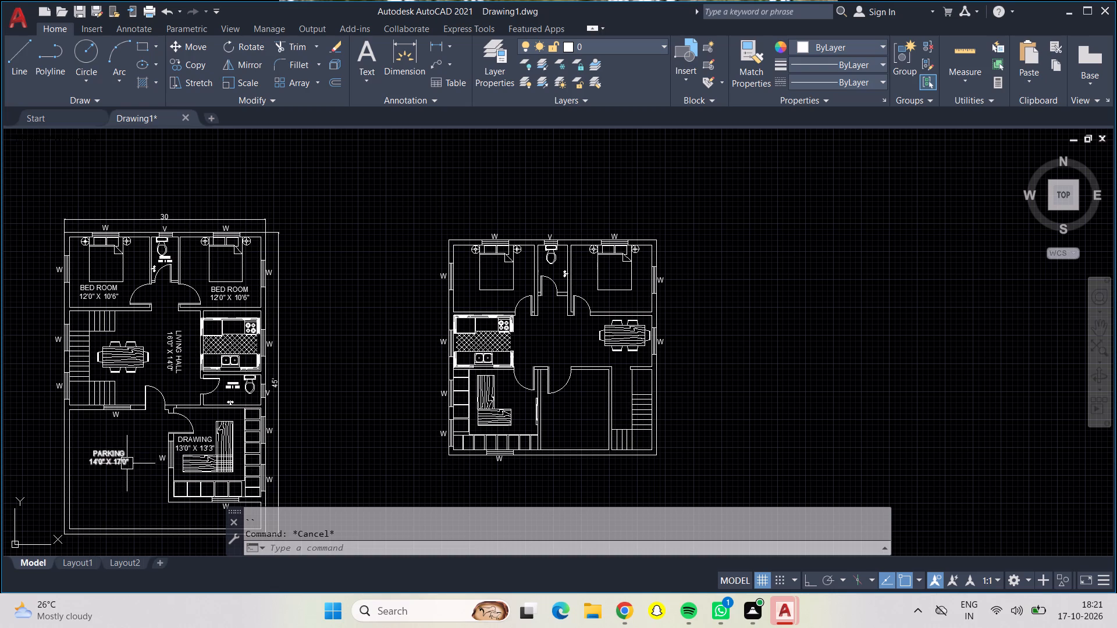
middle_drag(361, 416, 374, 323)
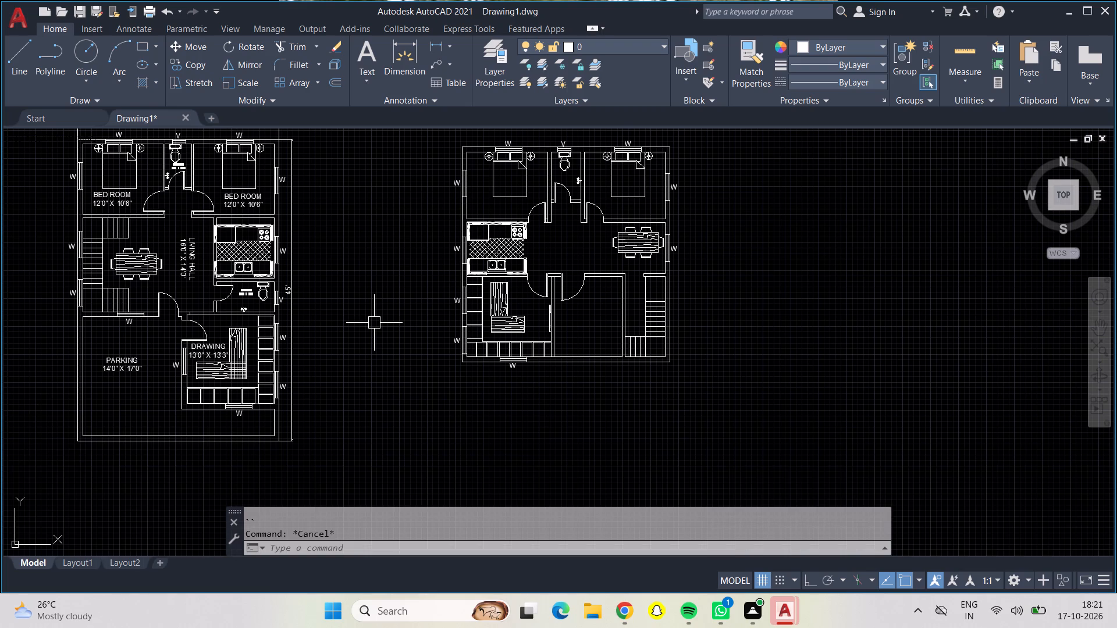
key(ctrl+3)
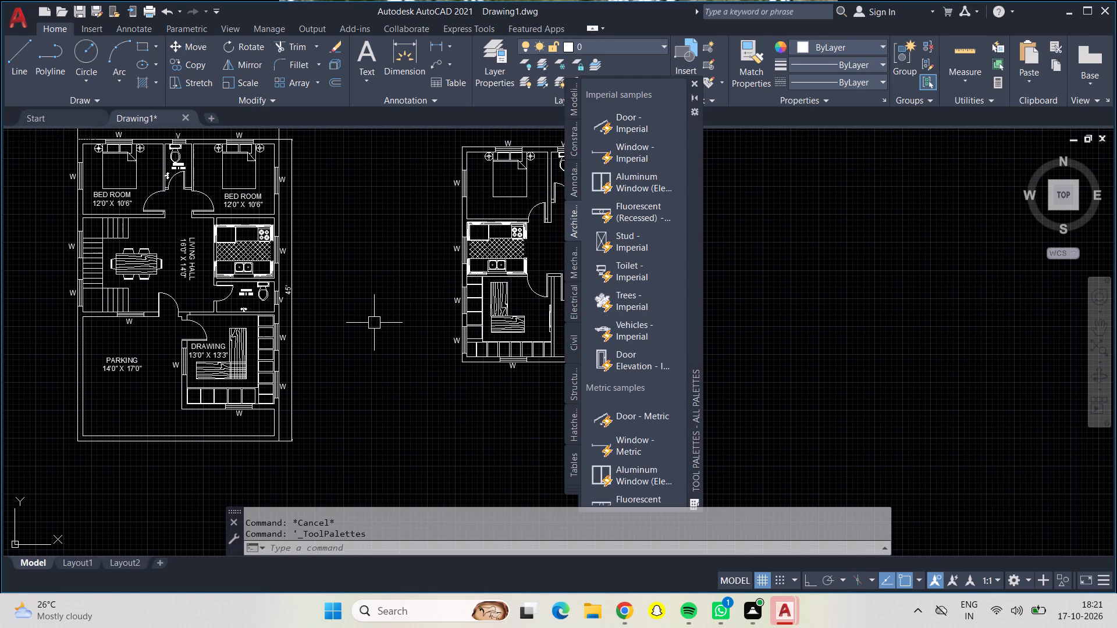
drag(620, 331, 902, 308)
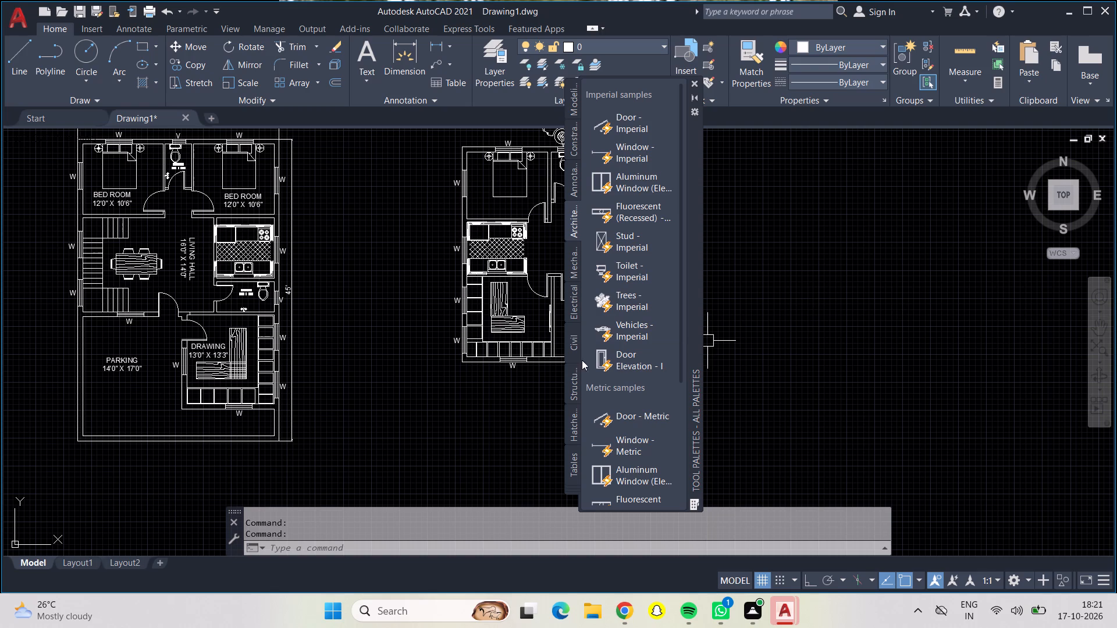
drag(594, 324, 891, 327)
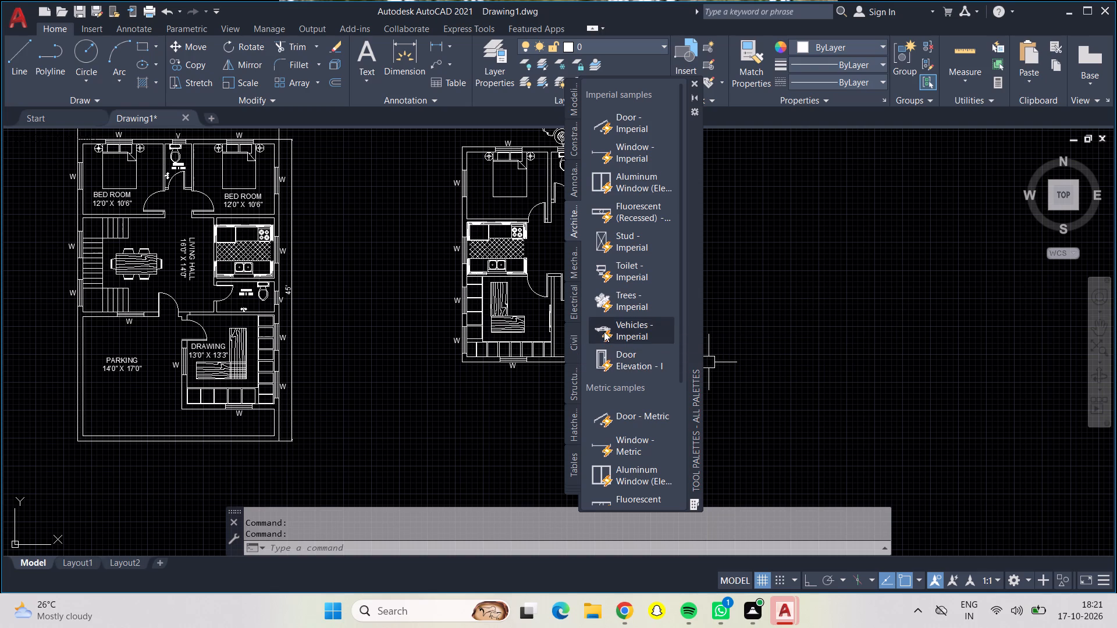
drag(604, 331, 805, 324)
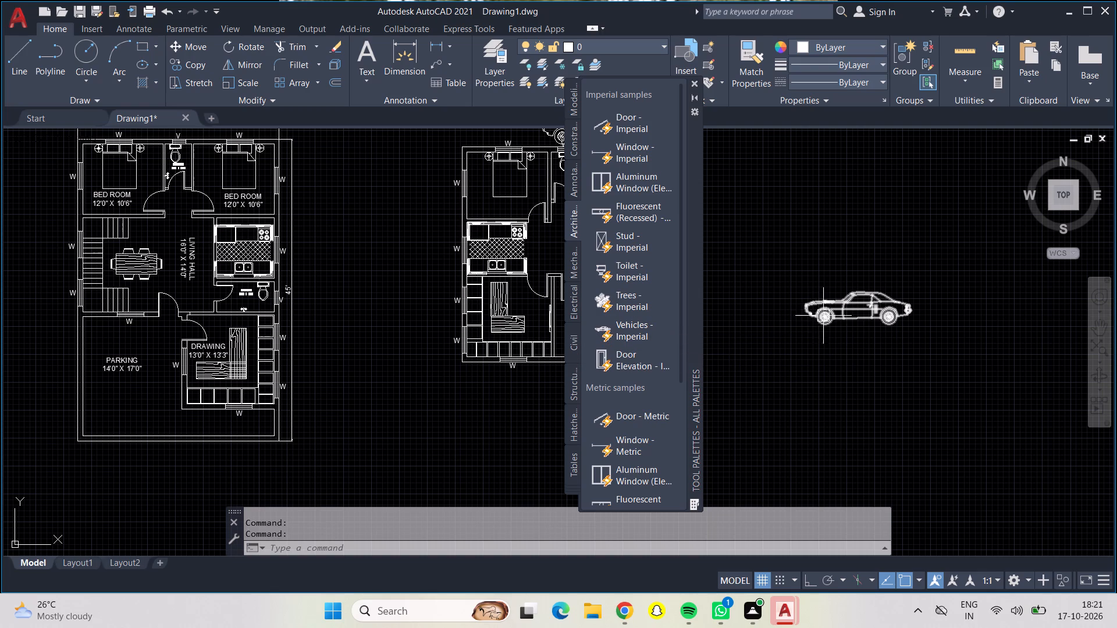
Change the inserted car block beside the second plan to the Sports Car (Top) view.
click(825, 316)
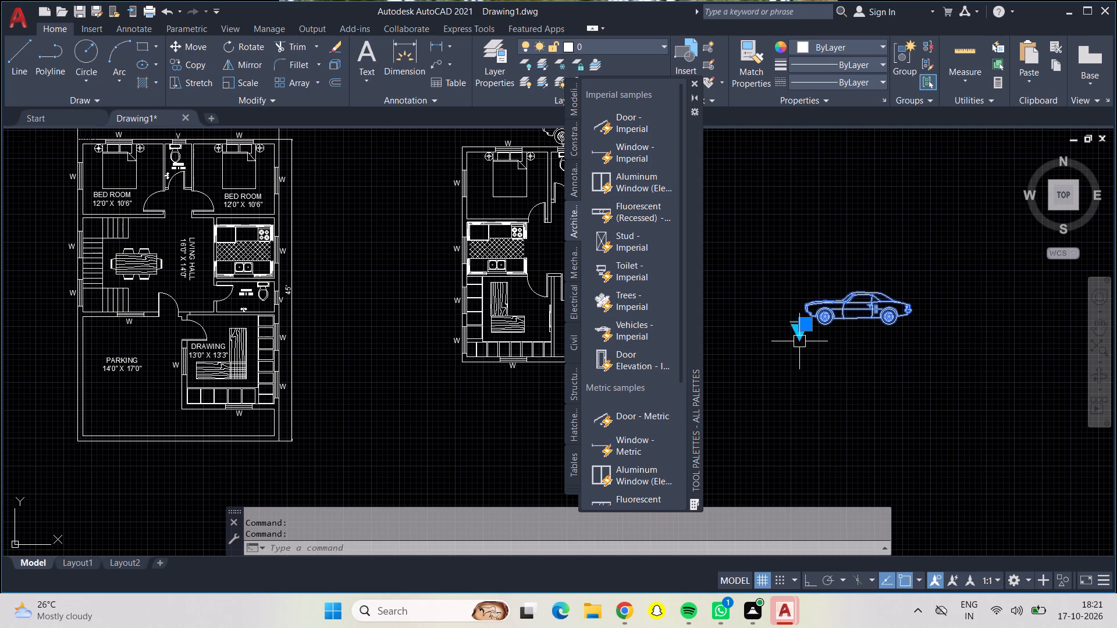
click(799, 341)
click(799, 341)
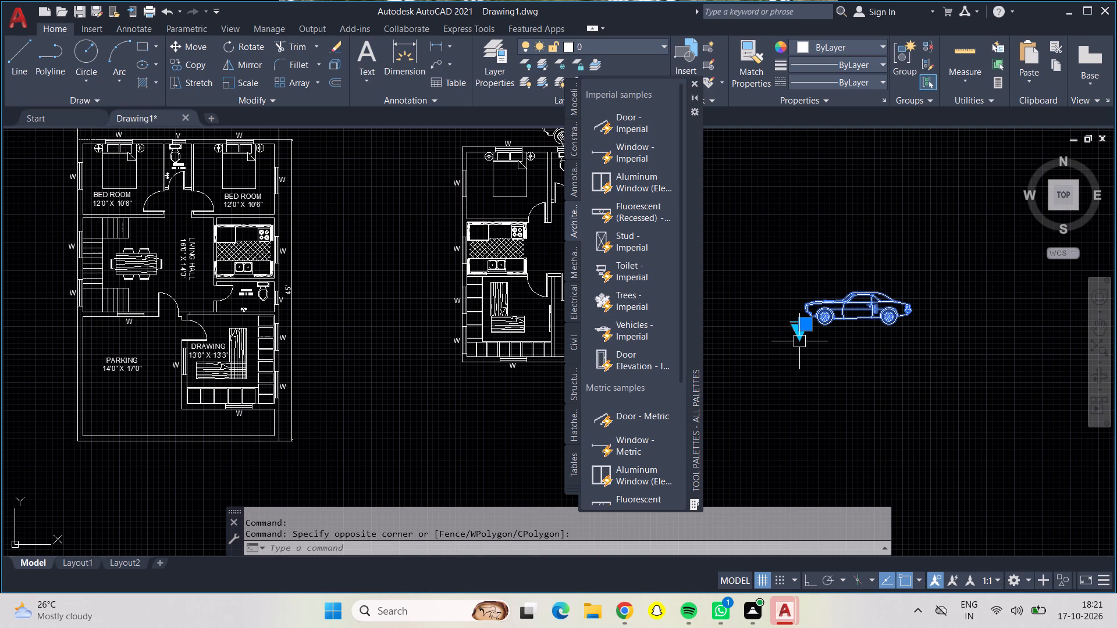
scroll(799, 341, down, 1)
scroll(799, 341, up, 1)
scroll(799, 341, down, 1)
scroll(799, 341, up, 2)
click(798, 324)
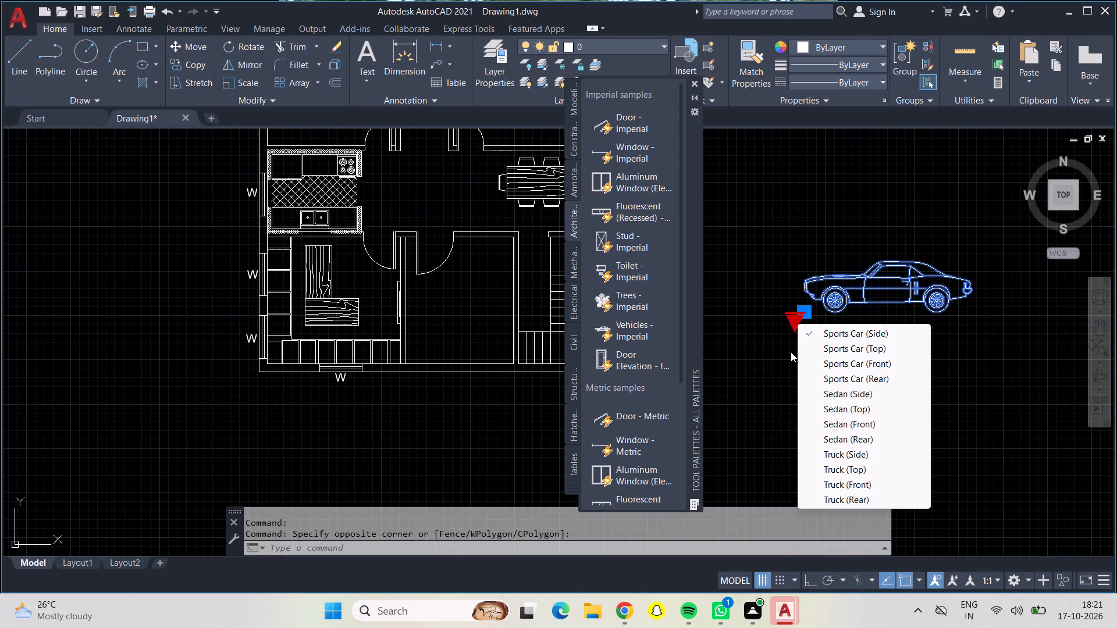
click(838, 362)
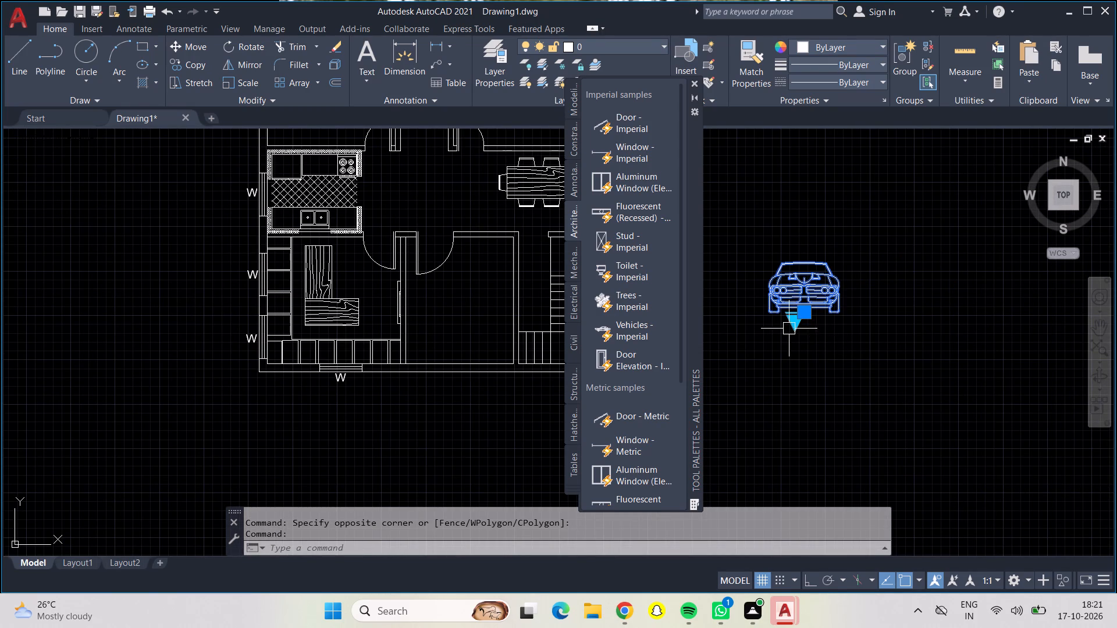
click(789, 328)
click(805, 356)
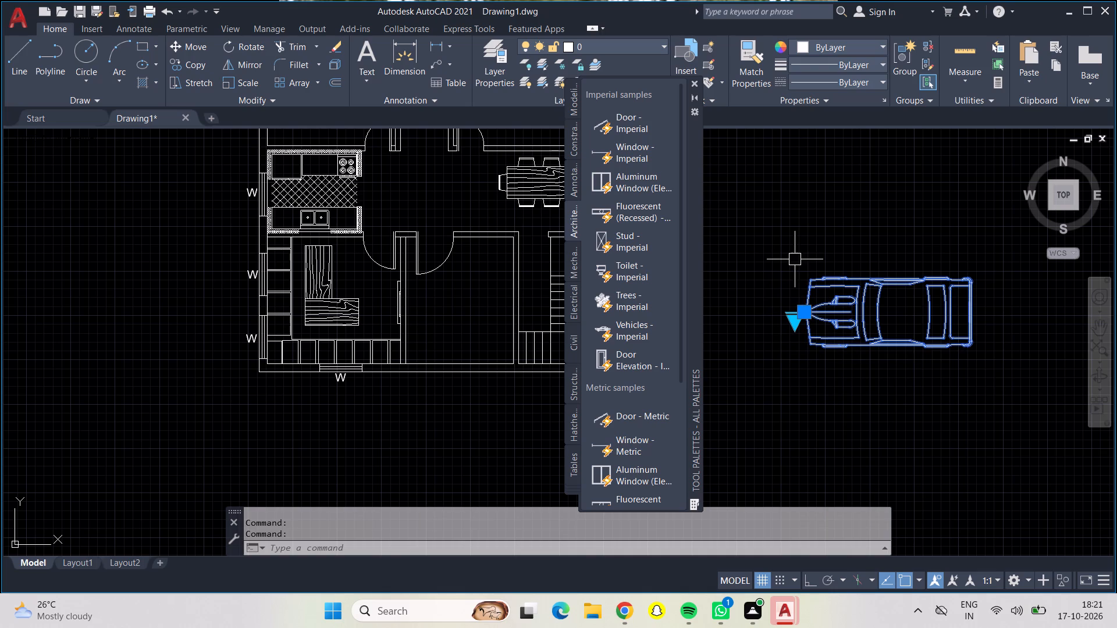
key(Escape)
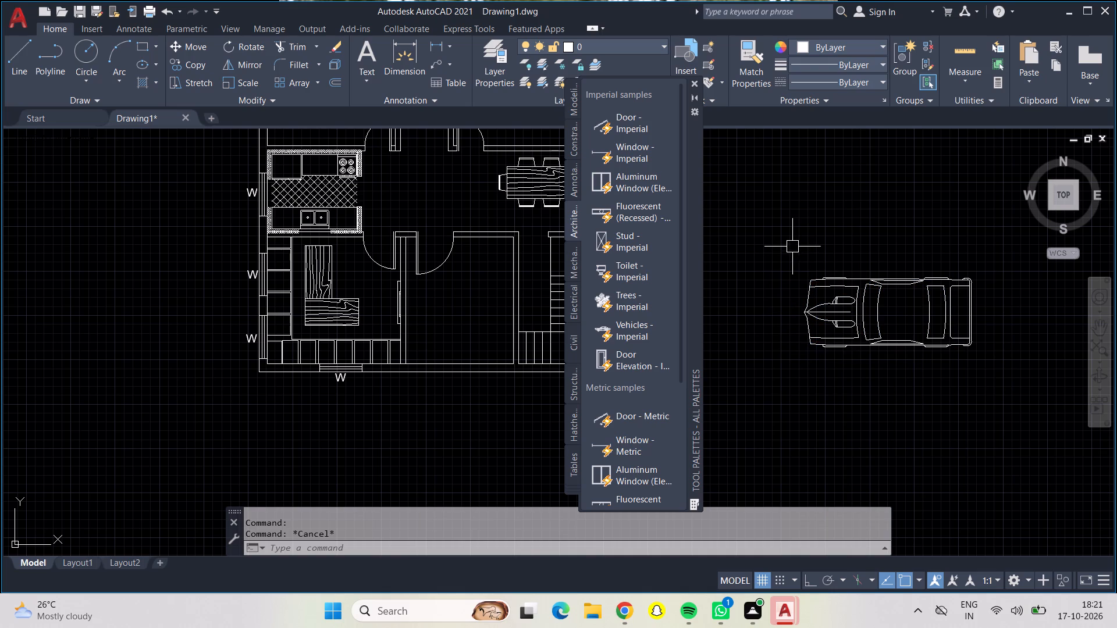
Rotate the top-view car 270° about its rear end so that its front points up the plan.
click(792, 247)
click(994, 388)
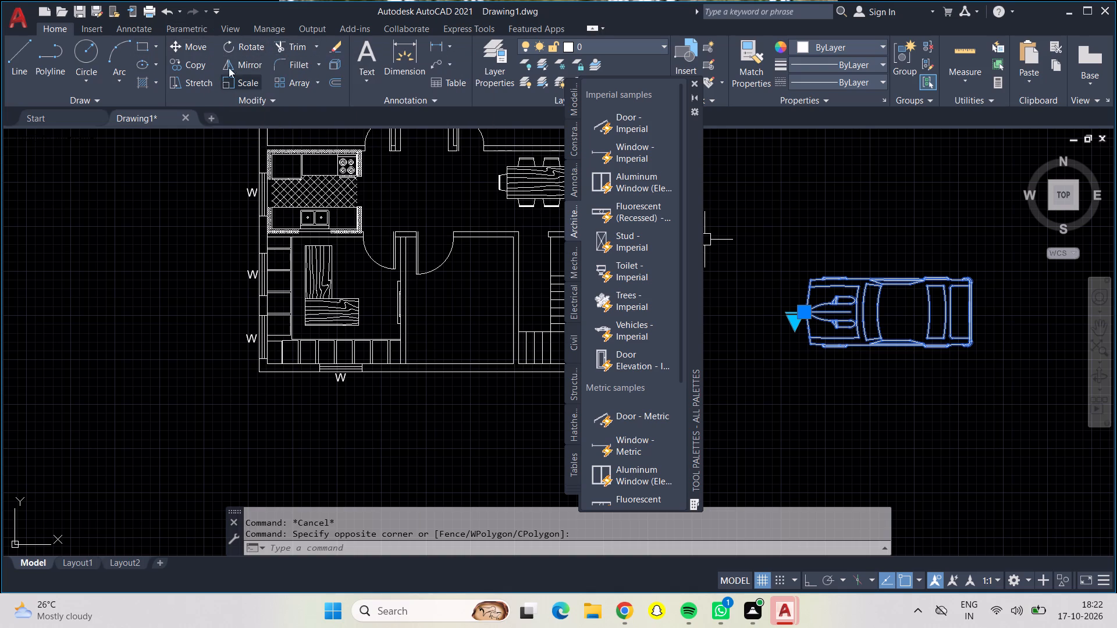
click(241, 47)
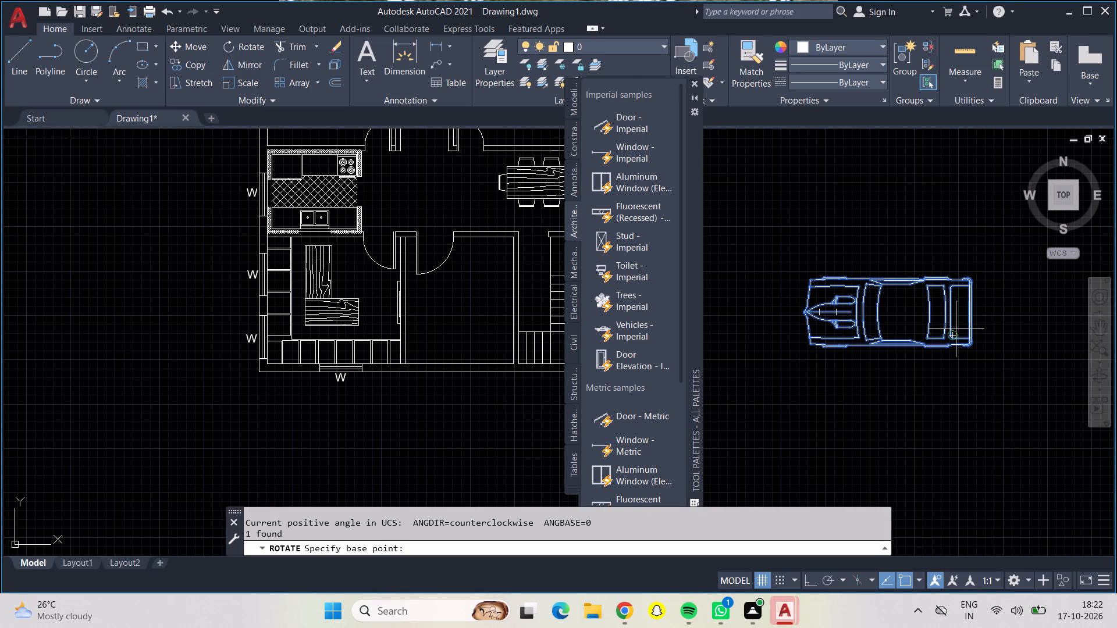
click(963, 307)
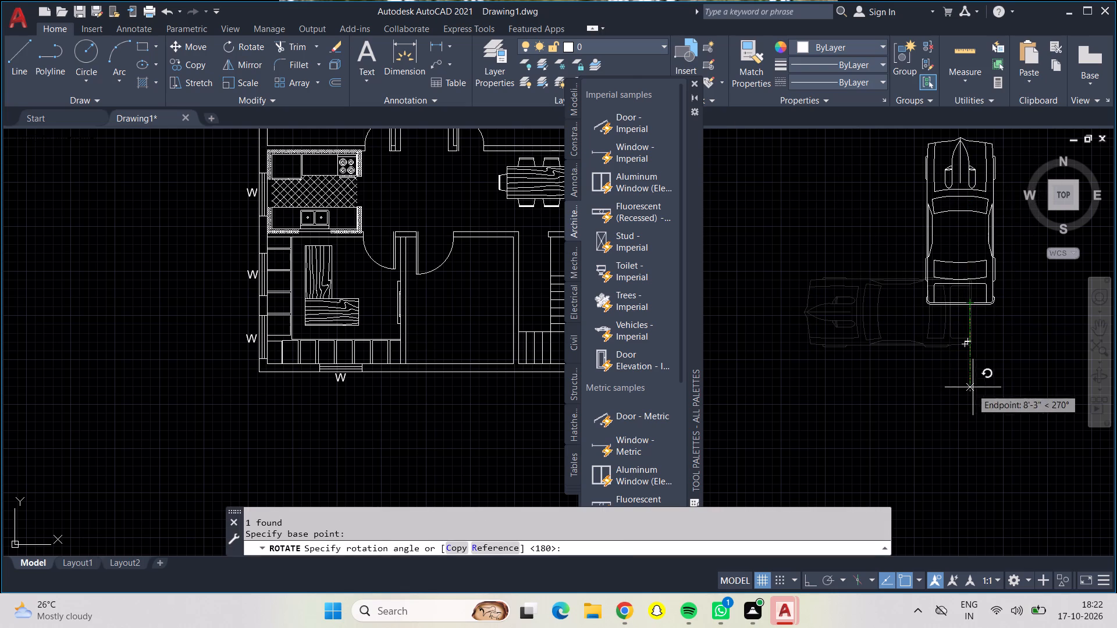
click(972, 387)
Move the rotated car into the parking area of the first floor plan, alongside the outer left wall.
middle_drag(963, 362, 937, 474)
drag(859, 210, 871, 204)
click(993, 448)
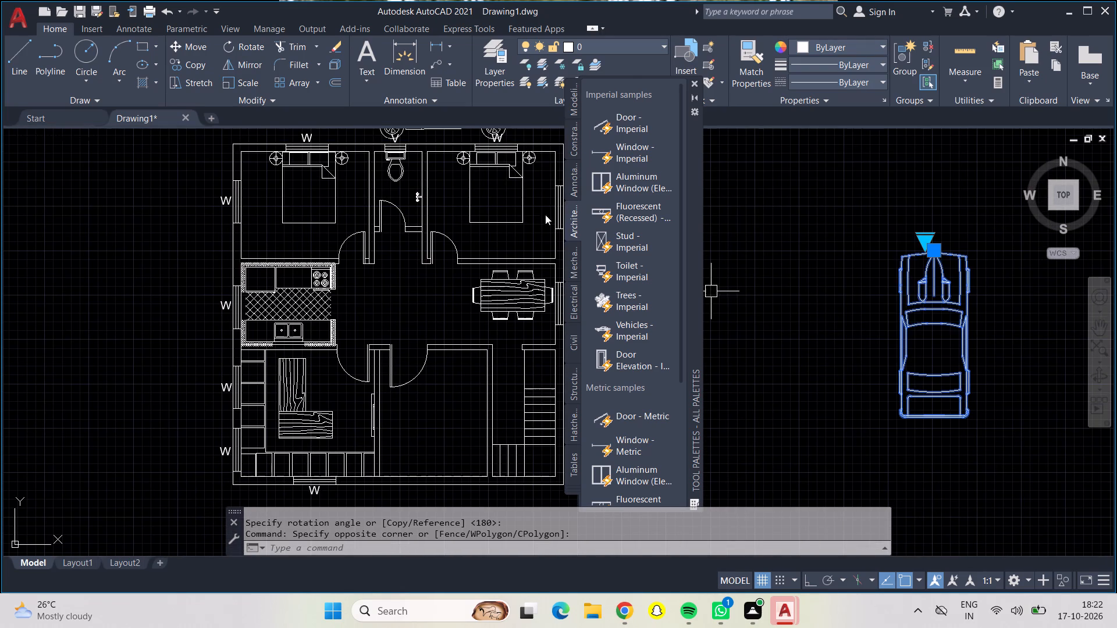
click(203, 47)
click(950, 369)
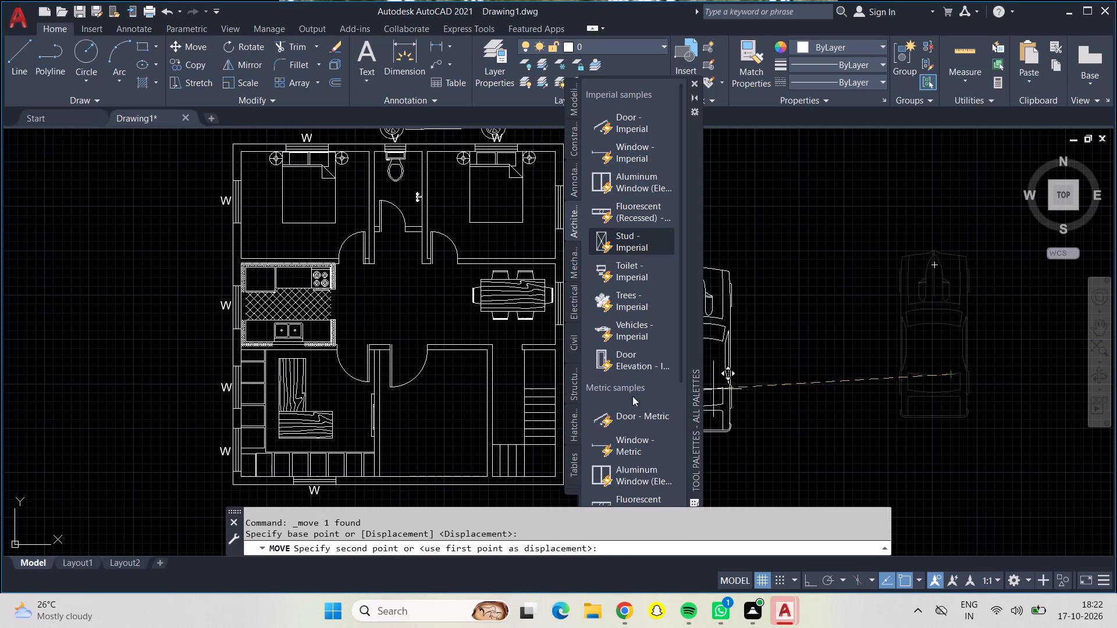
scroll(108, 369, up, 1)
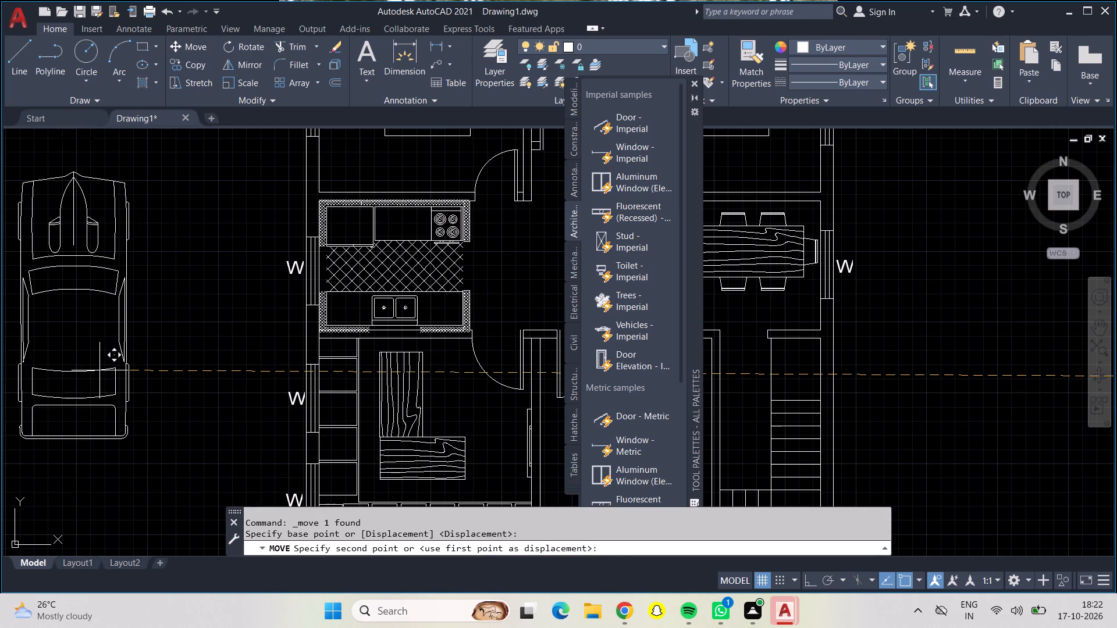
middle_drag(101, 370, 420, 377)
scroll(420, 377, down, 1)
scroll(364, 409, up, 1)
scroll(188, 490, down, 1)
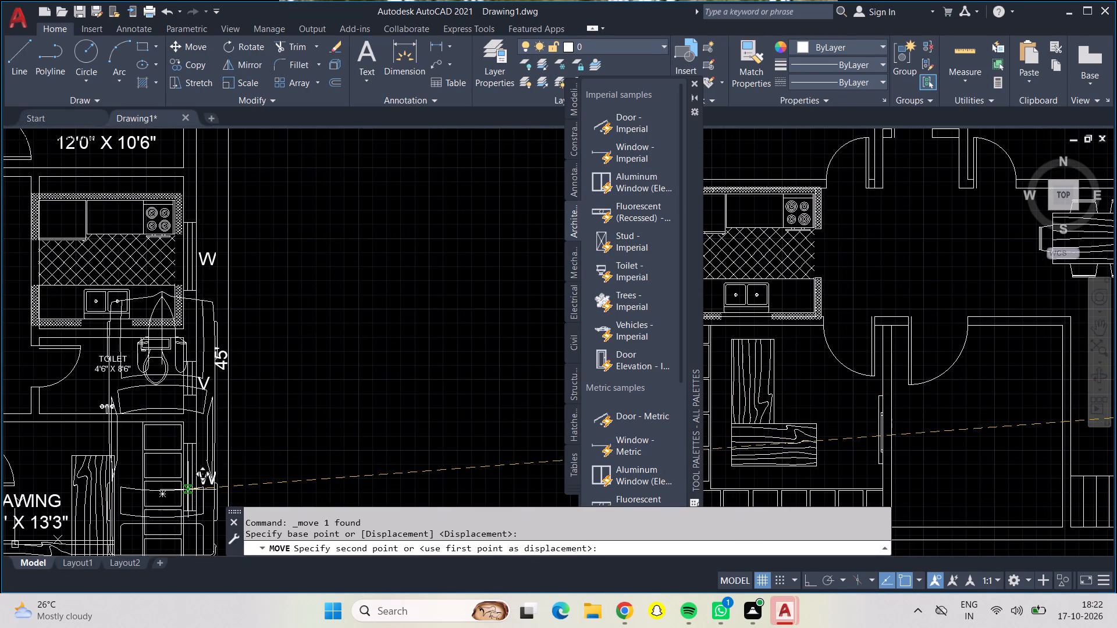
scroll(188, 490, up, 1)
scroll(201, 453, down, 3)
scroll(208, 440, up, 1)
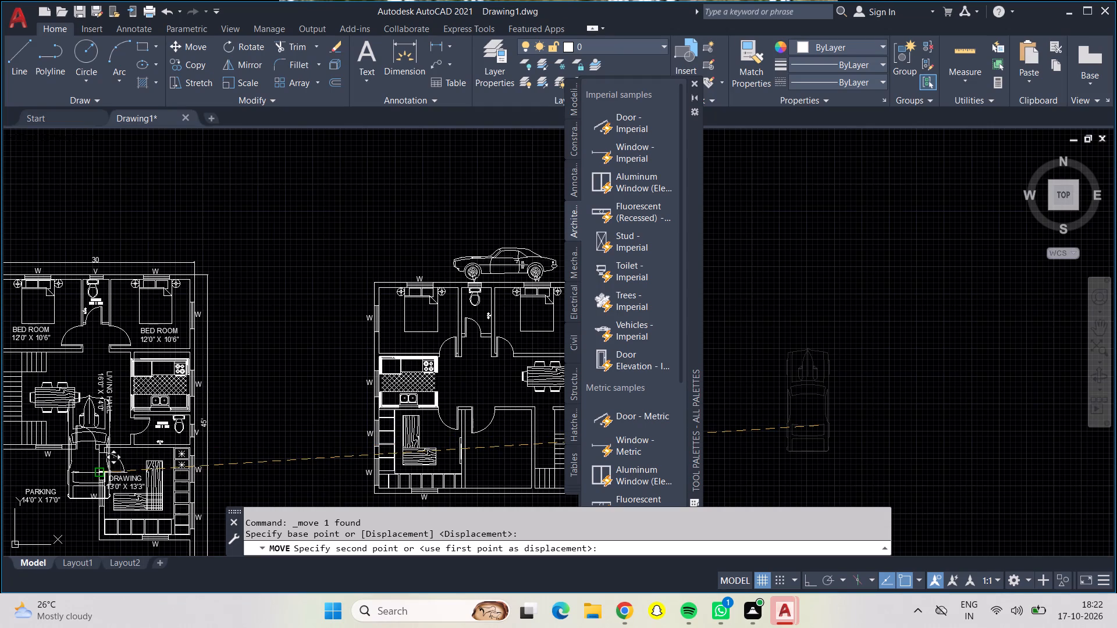
middle_drag(95, 474, 308, 379)
scroll(255, 427, up, 1)
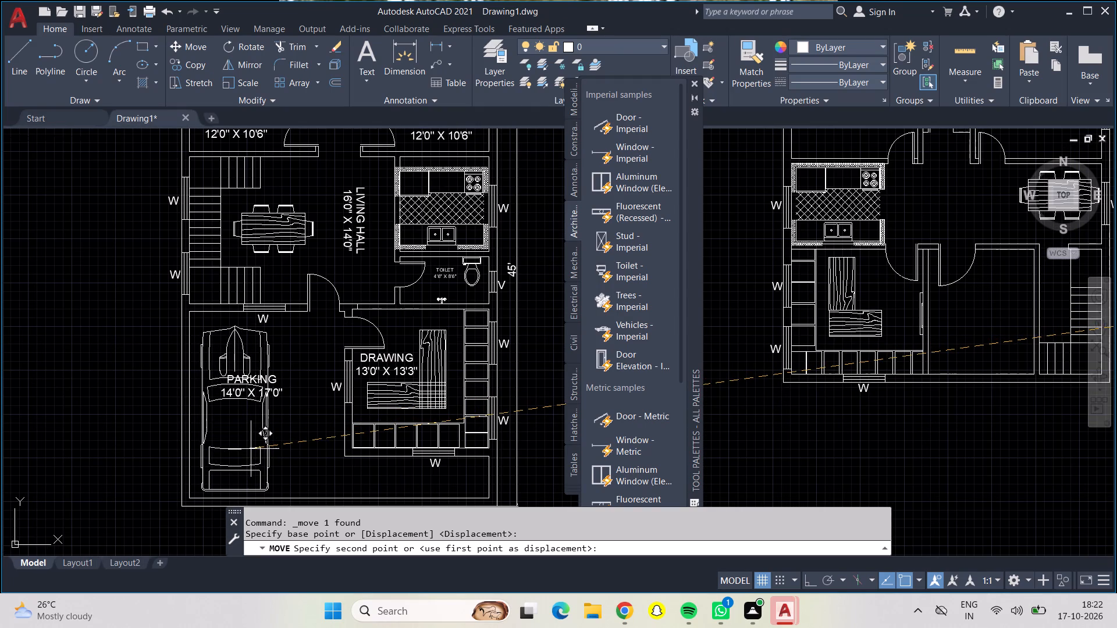
click(251, 449)
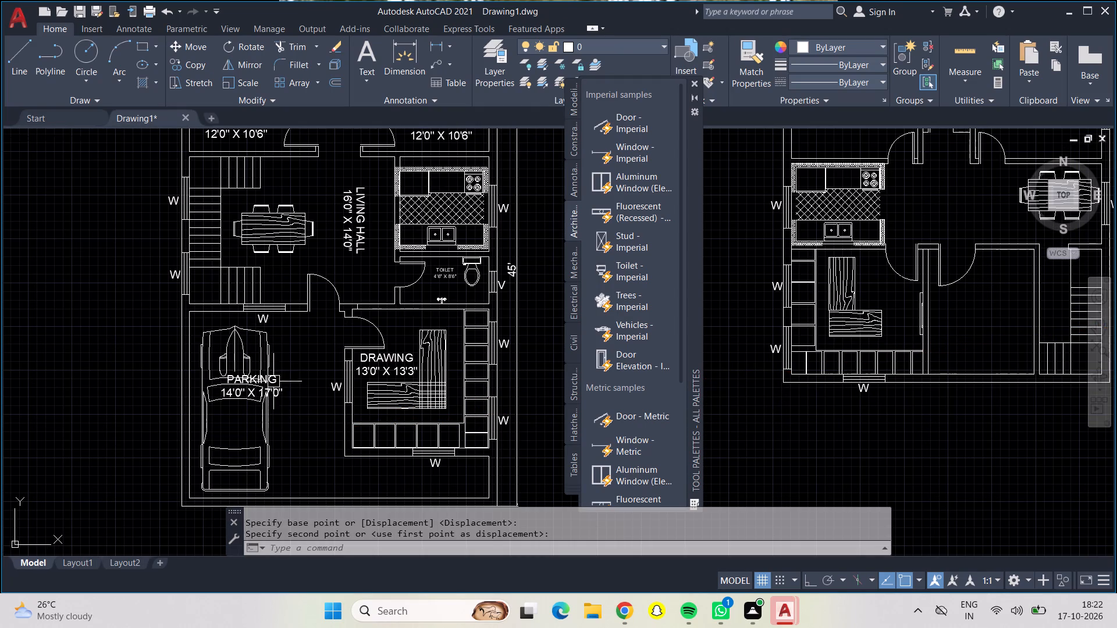
Move the PARKING 14'0" X 17'0" label off the car into the free space between the car and the drawing room.
click(272, 381)
scroll(257, 379, down, 1)
scroll(257, 379, up, 1)
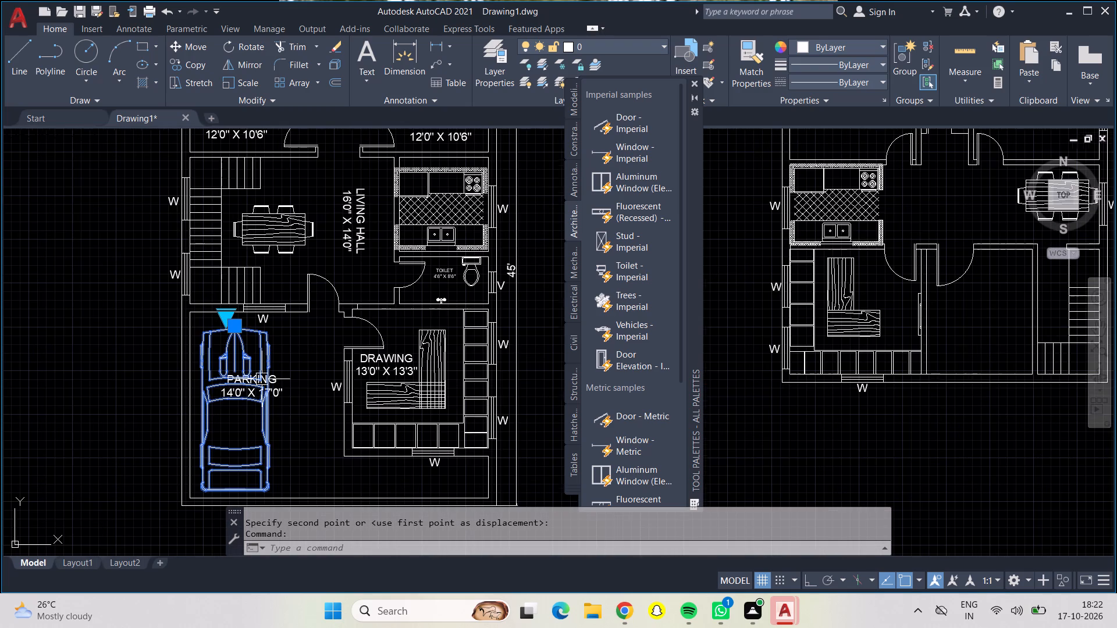
key(Escape)
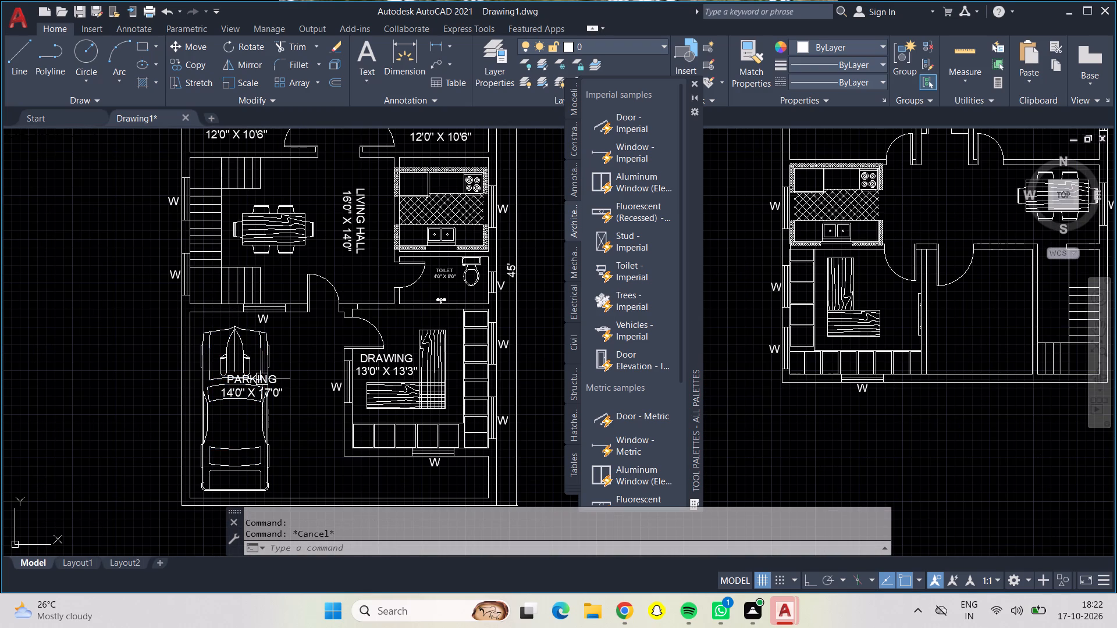
click(278, 385)
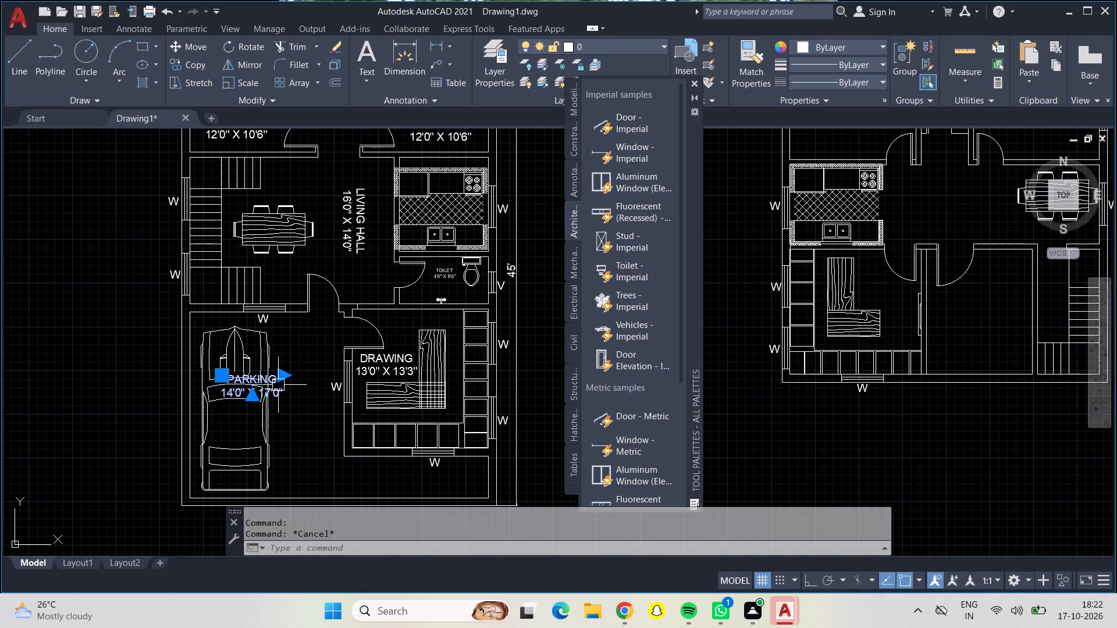
click(179, 48)
click(244, 384)
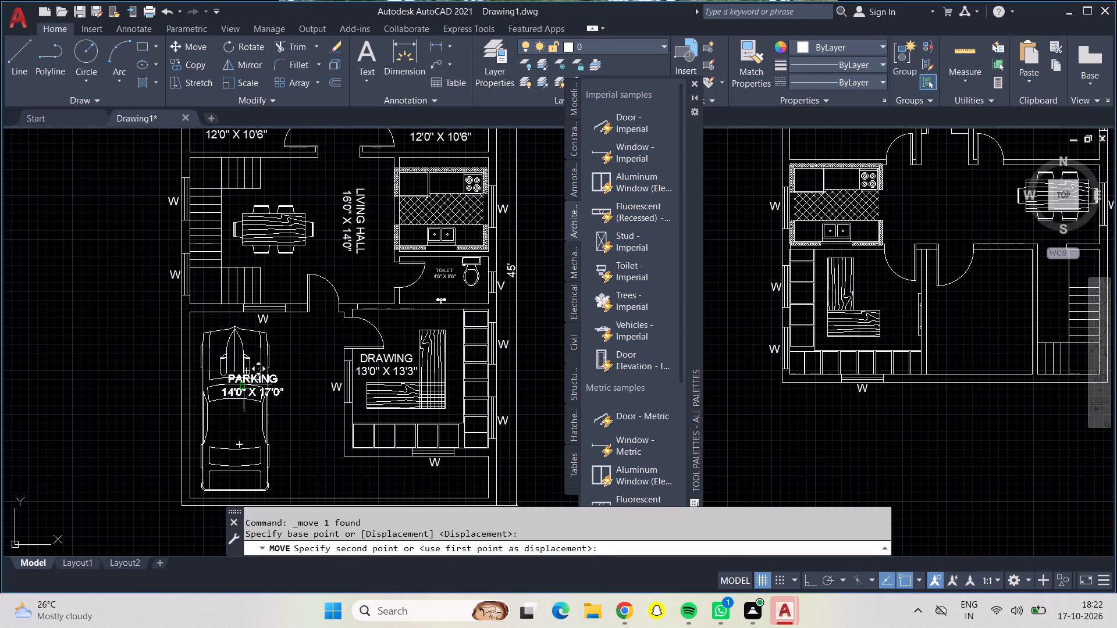
click(296, 402)
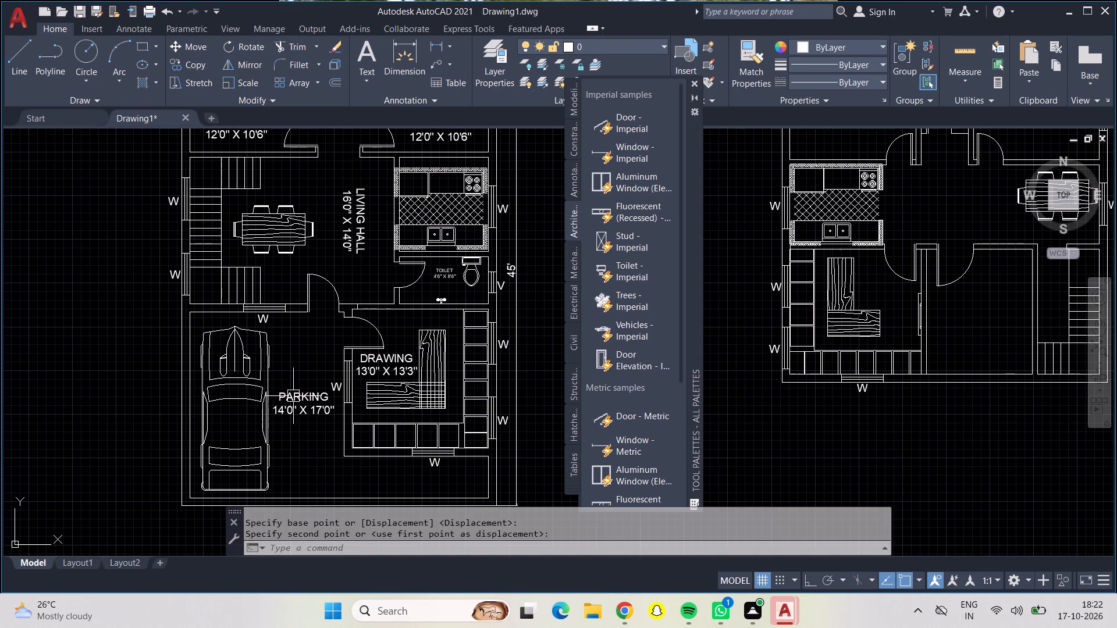
Close the tool palettes and erase both overlapping side-view sports cars above the second floor plan.
scroll(329, 334, down, 1)
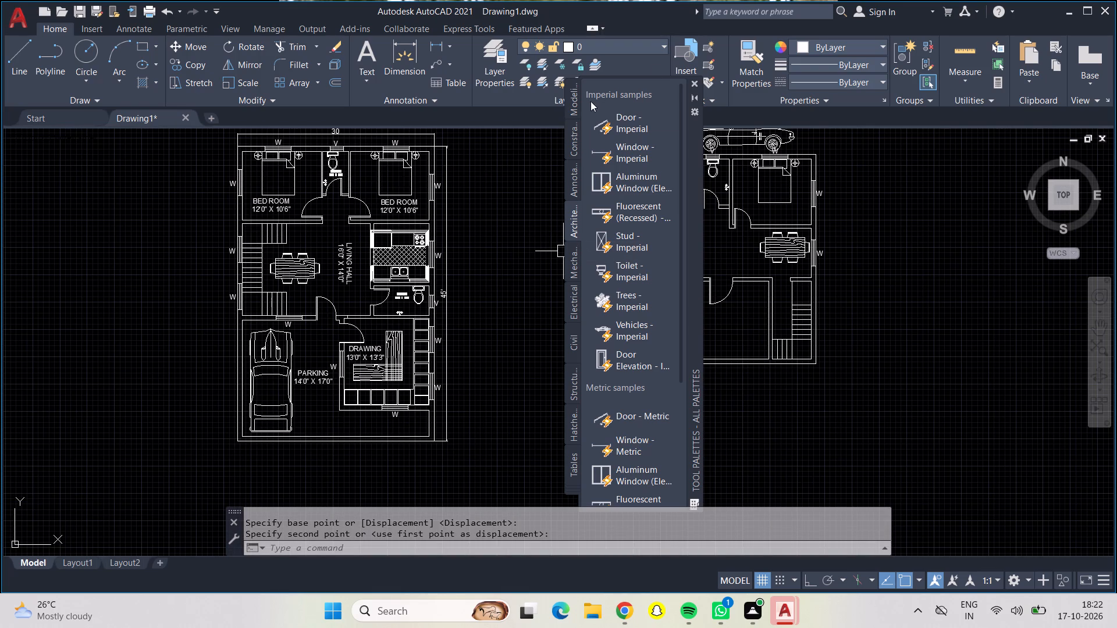
click(696, 81)
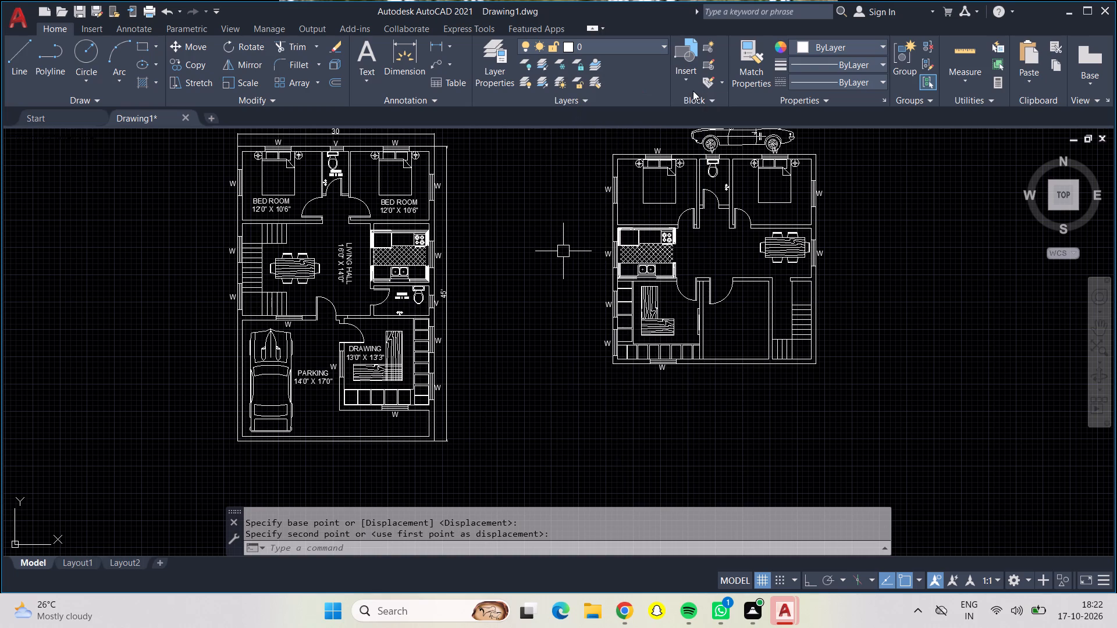
middle_drag(712, 252, 593, 329)
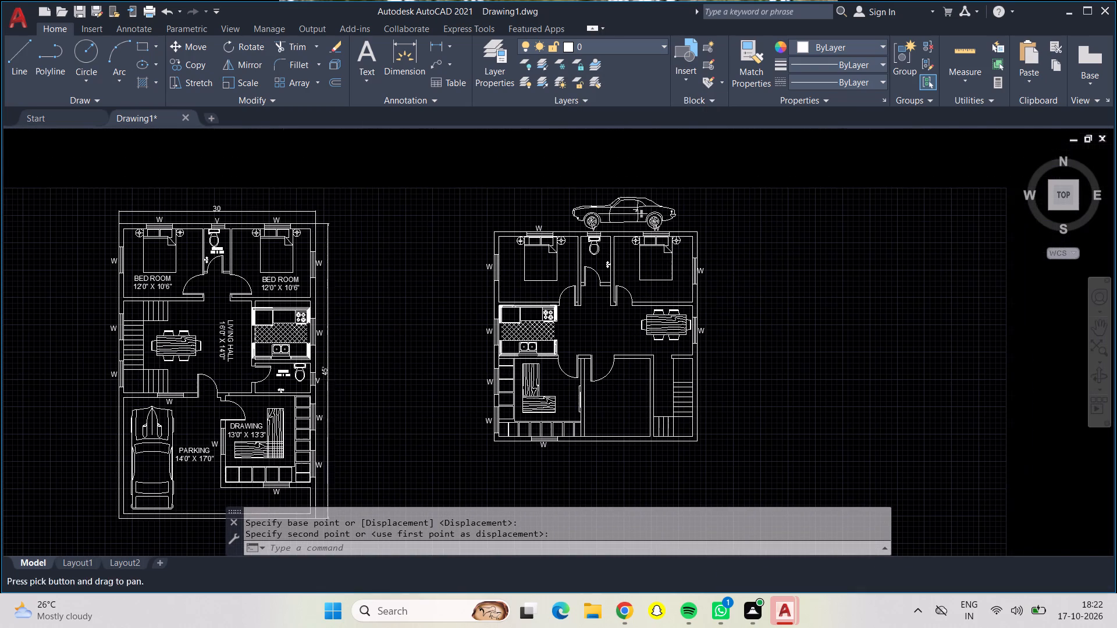
click(629, 196)
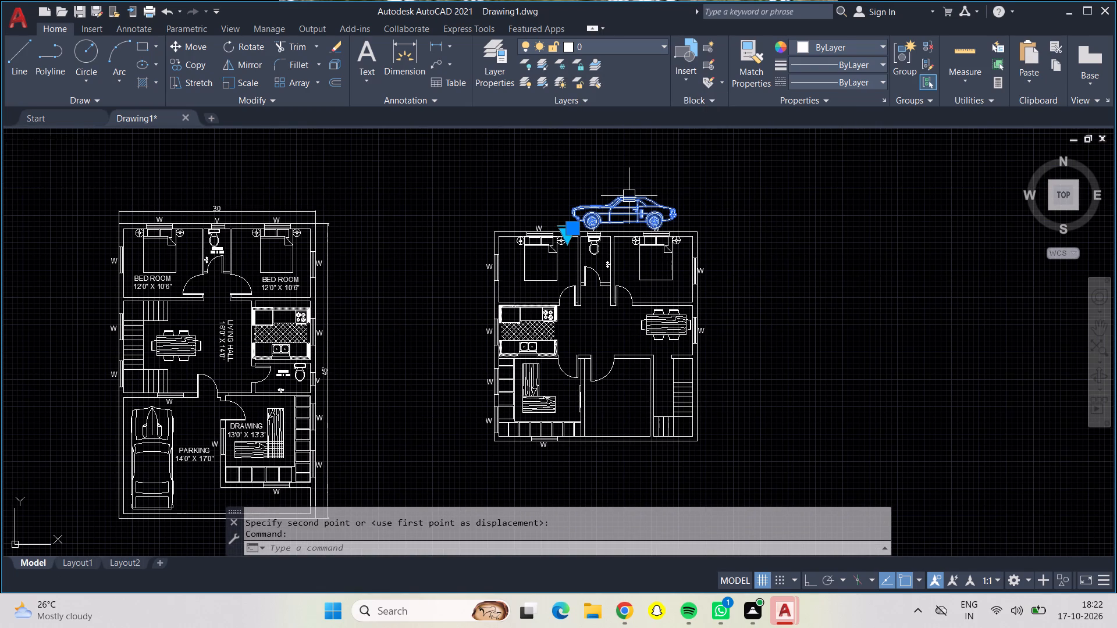
key(Delete)
click(619, 204)
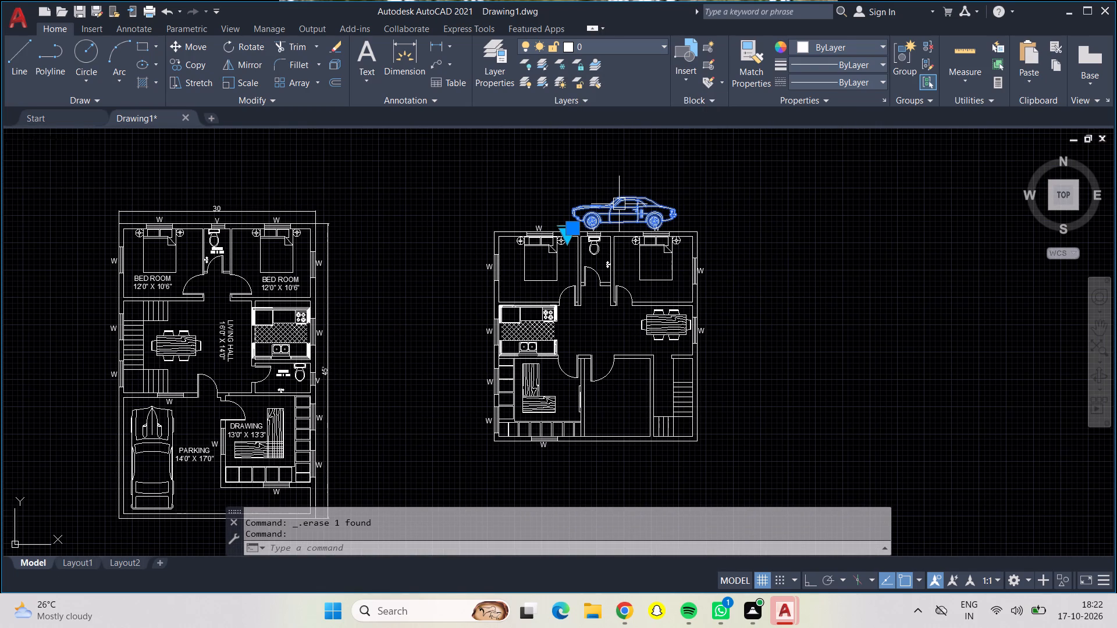
key(Delete)
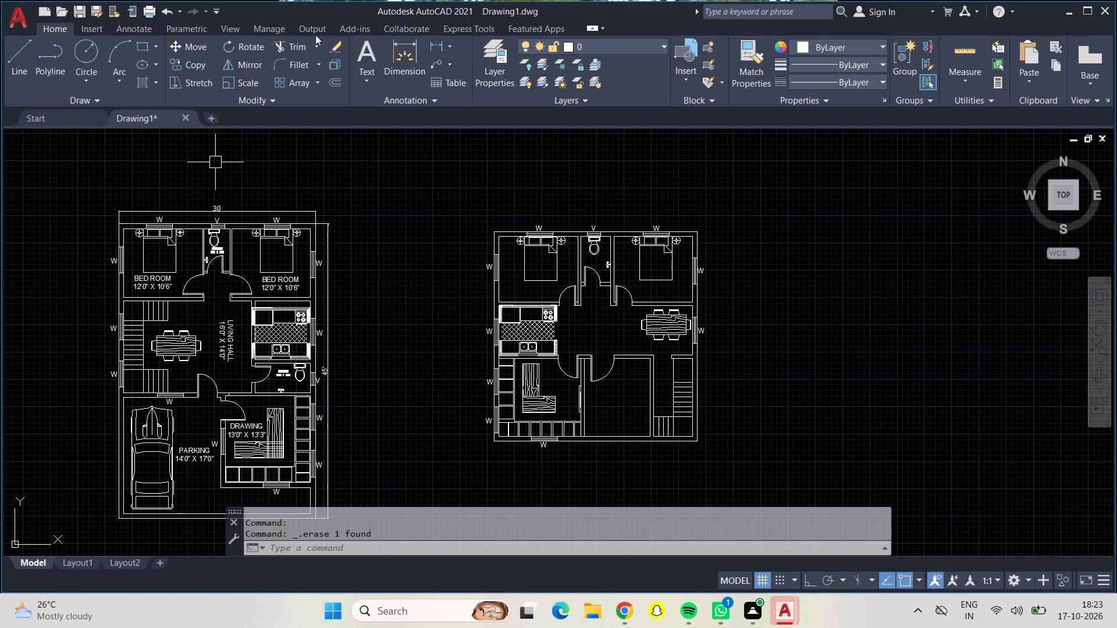
Dimension the overall width along the second floor plan's top outer wall, placing the dimension line at a distance of 2'.
click(411, 58)
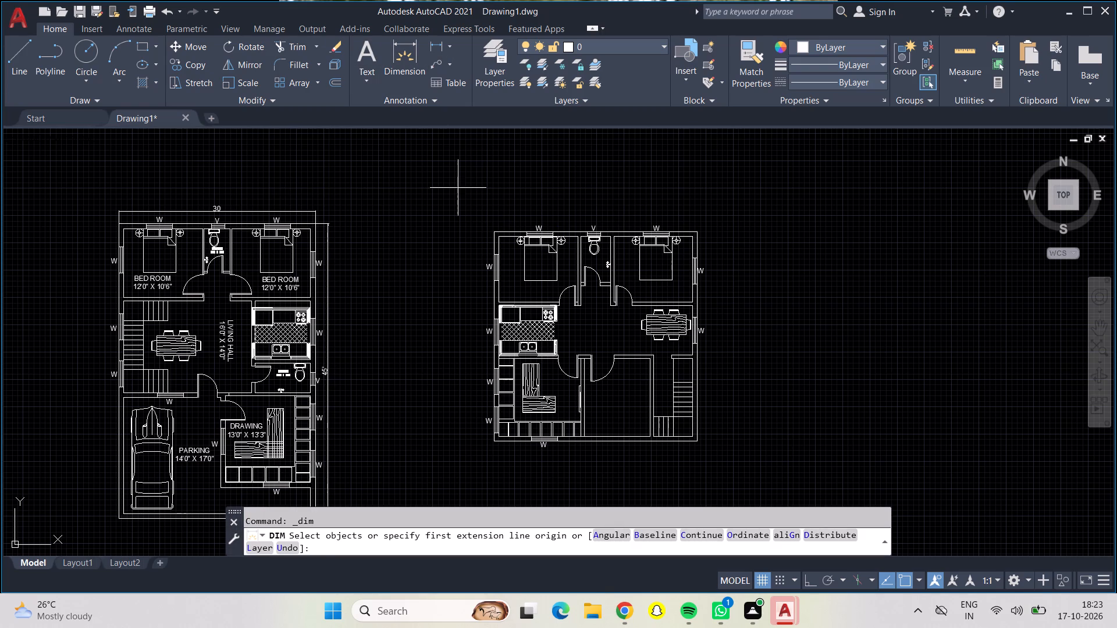
click(493, 231)
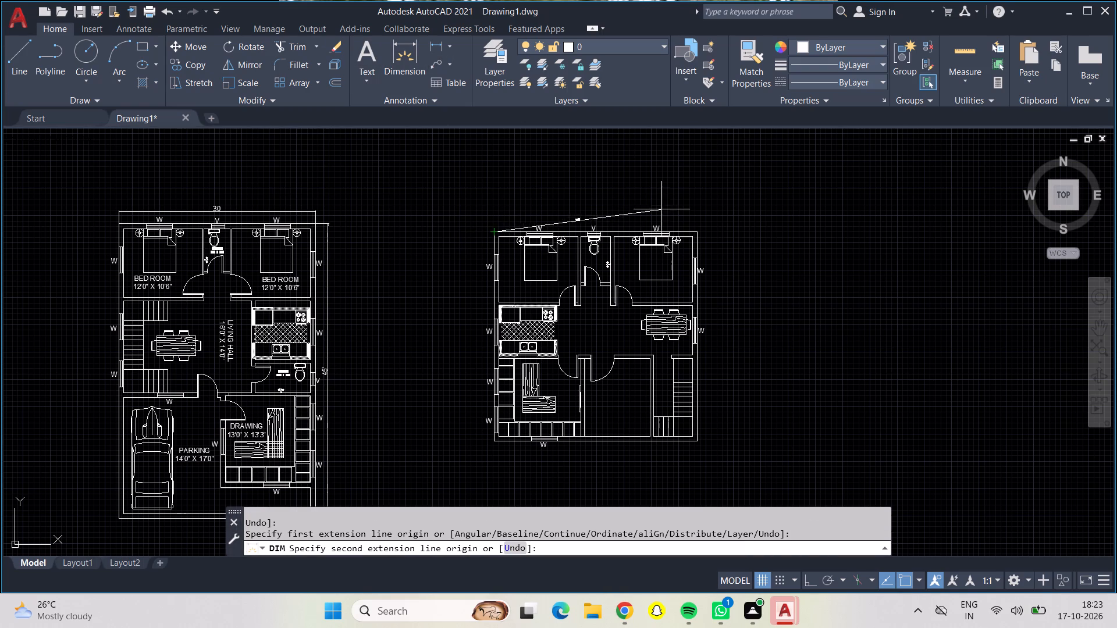
click(695, 231)
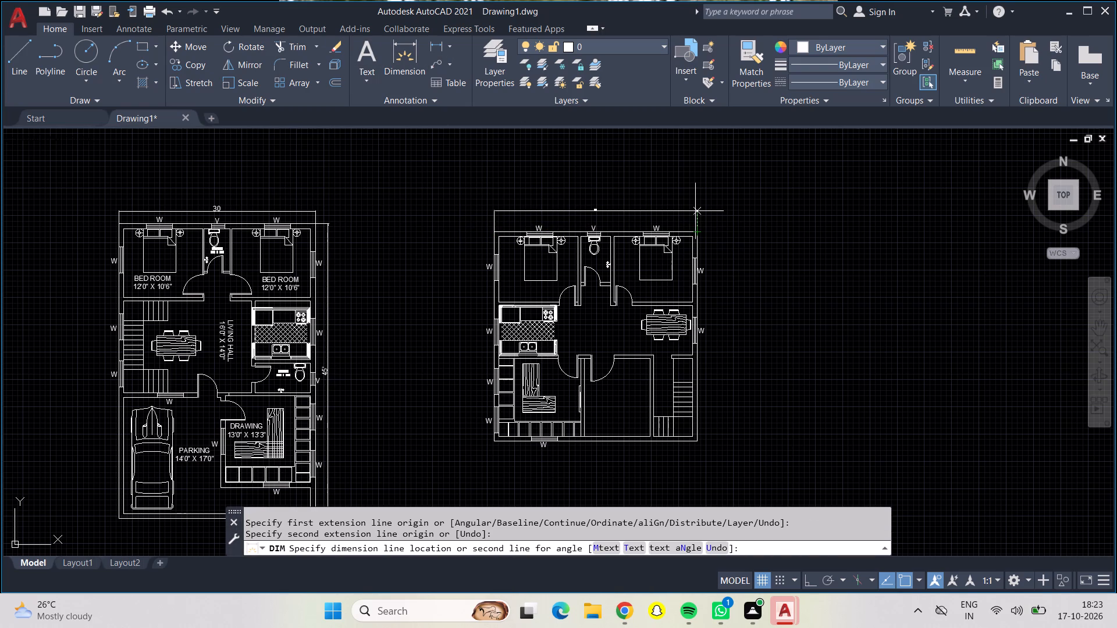
text(2')
key(Return)
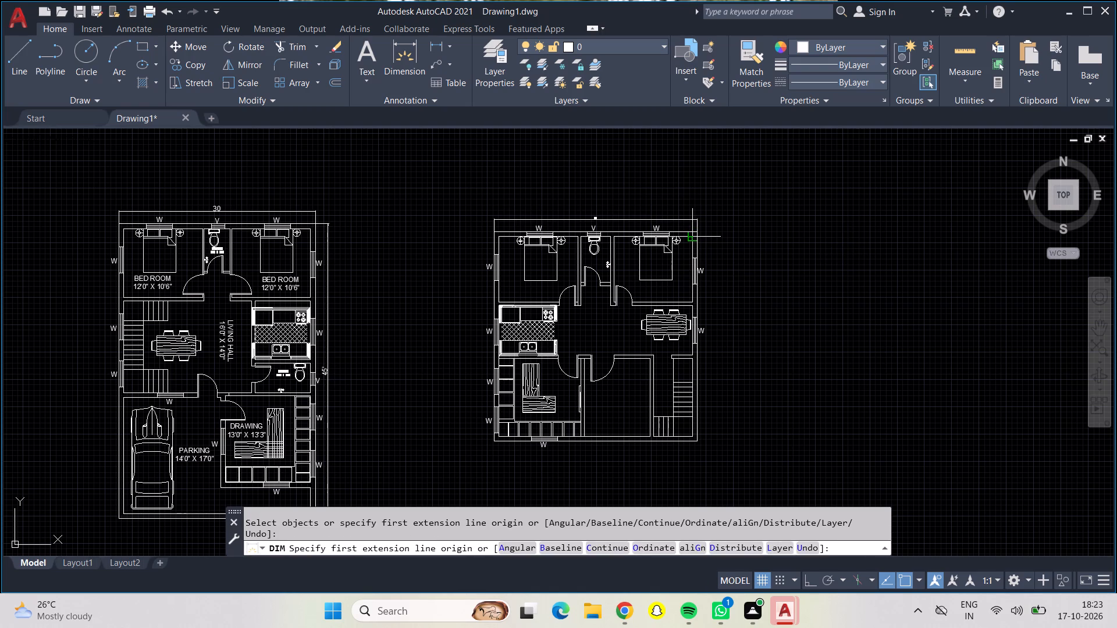
Dimension the overall depth along the second floor plan's right outer wall, placing the dimension line at a distance of 2'.
scroll(695, 228, up, 3)
scroll(695, 228, down, 1)
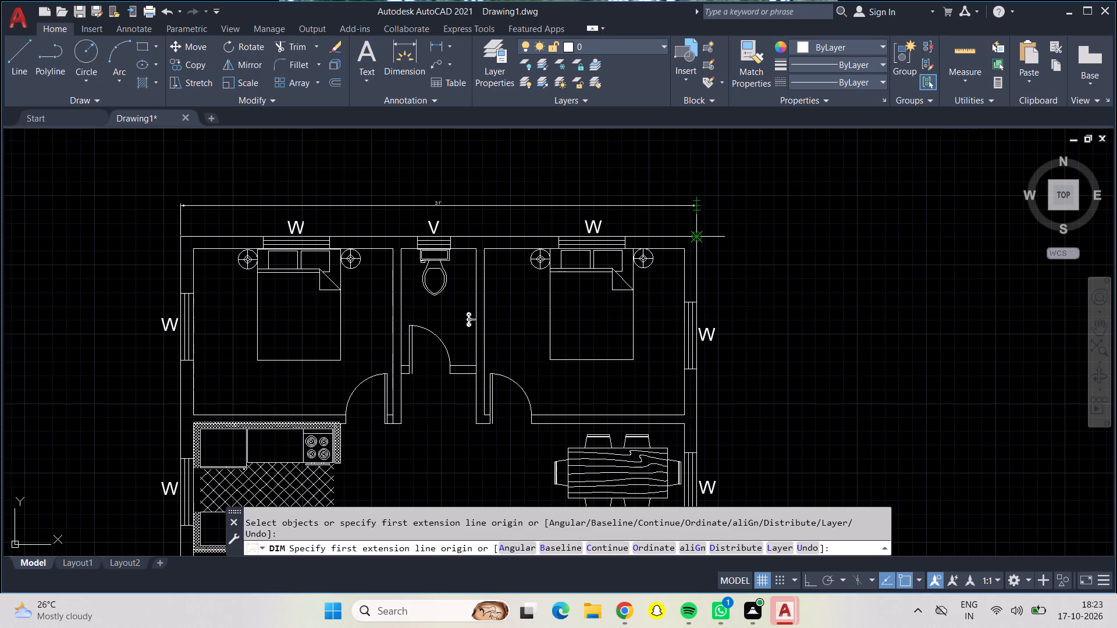
click(693, 235)
scroll(699, 279, up, 1)
scroll(700, 289, down, 1)
scroll(702, 301, up, 1)
middle_drag(721, 390, 692, 240)
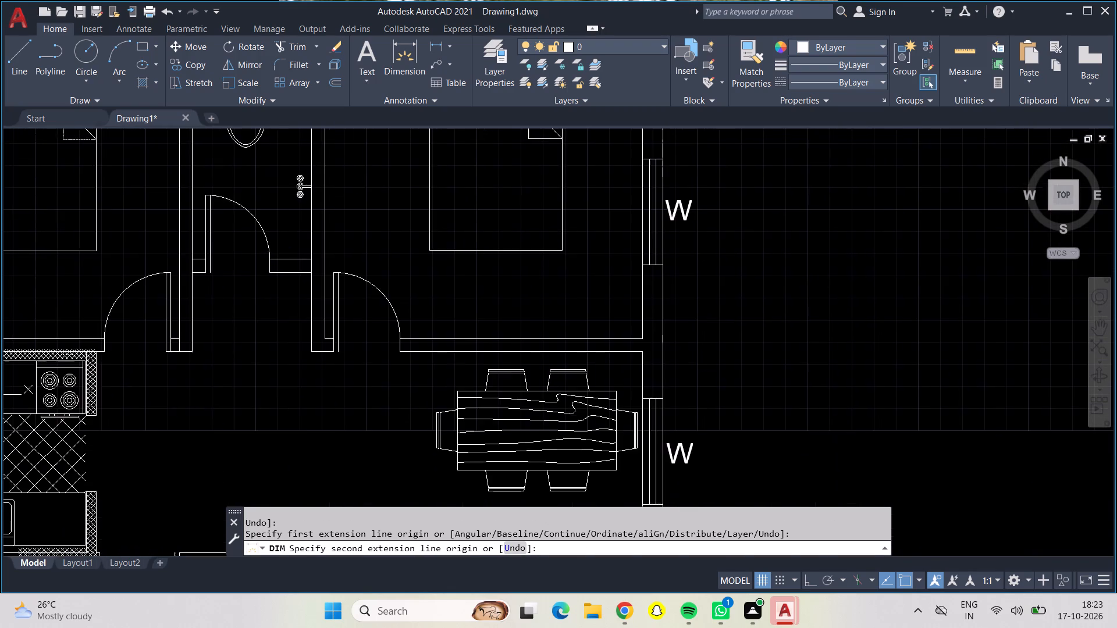
scroll(692, 265, down, 3)
scroll(686, 443, up, 1)
scroll(686, 443, down, 1)
scroll(686, 443, up, 2)
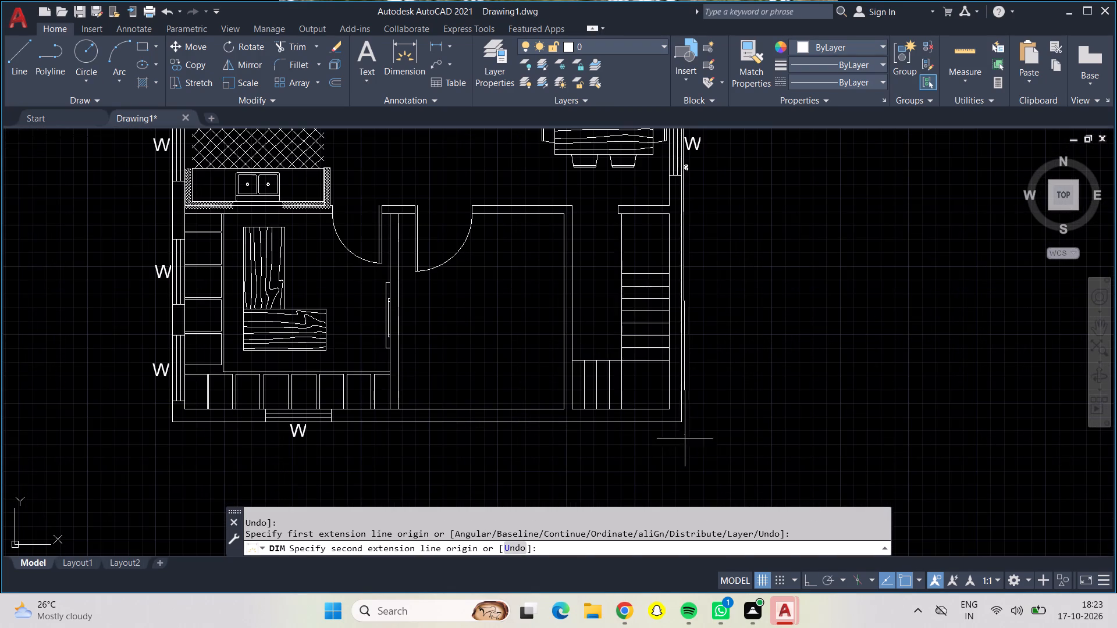
click(682, 422)
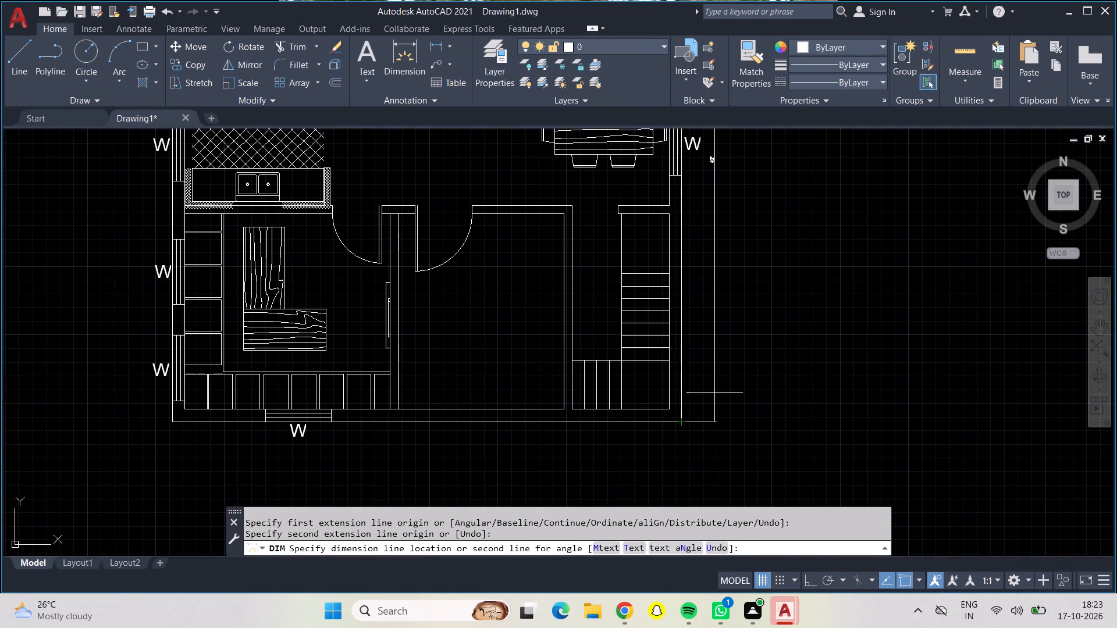
text(2')
key(Return)
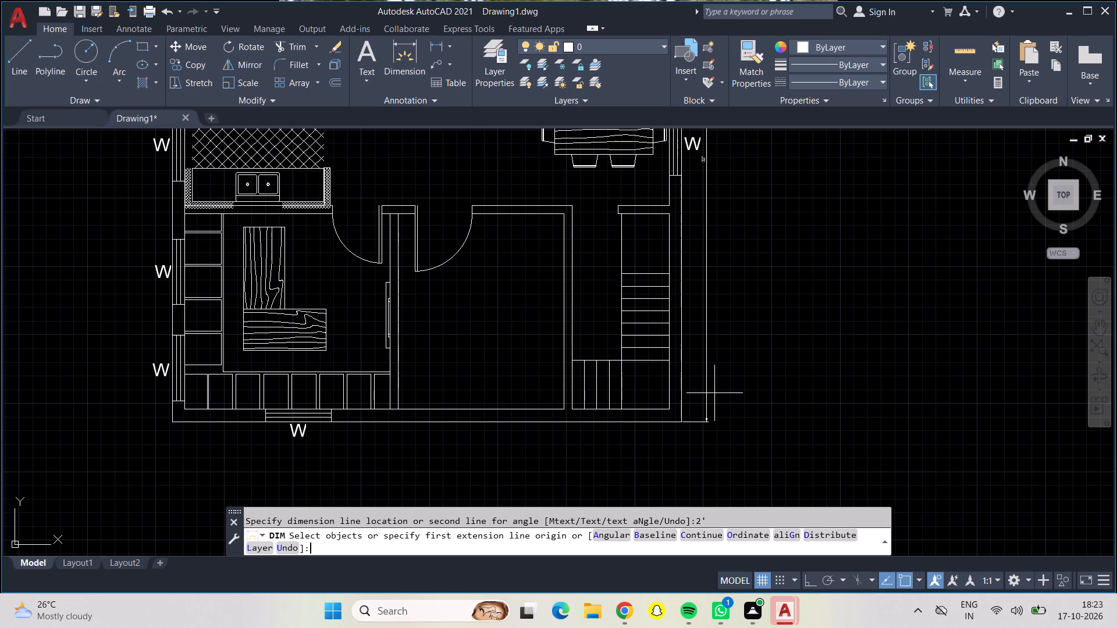
key(Escape)
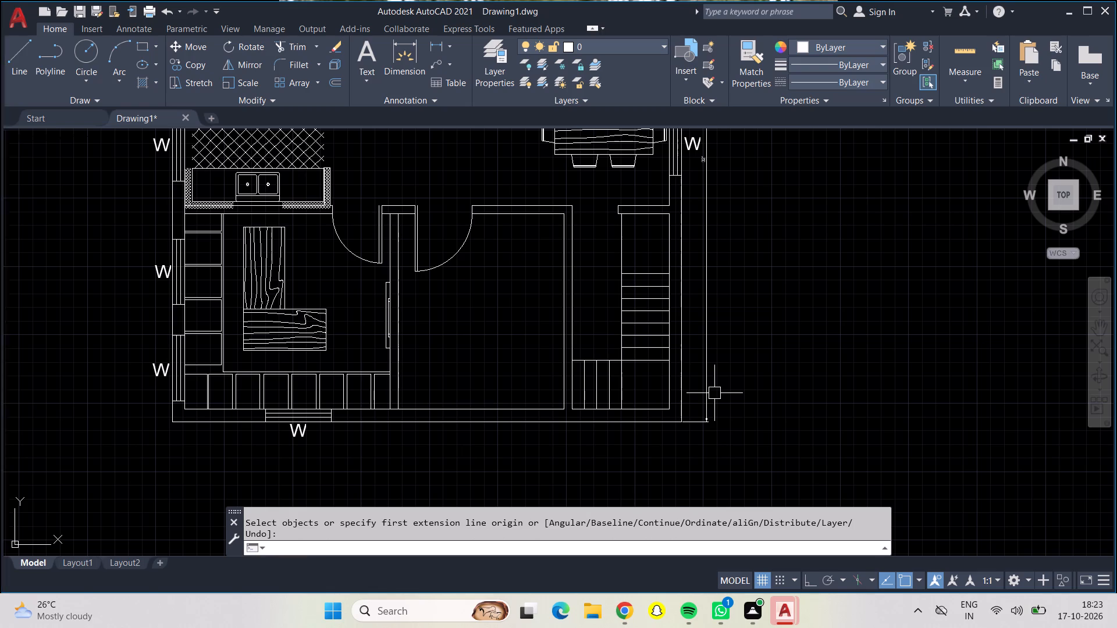
Replace the second plan's overall width dimension text with 31' at a text height of 9".
middle_drag(484, 163, 481, 387)
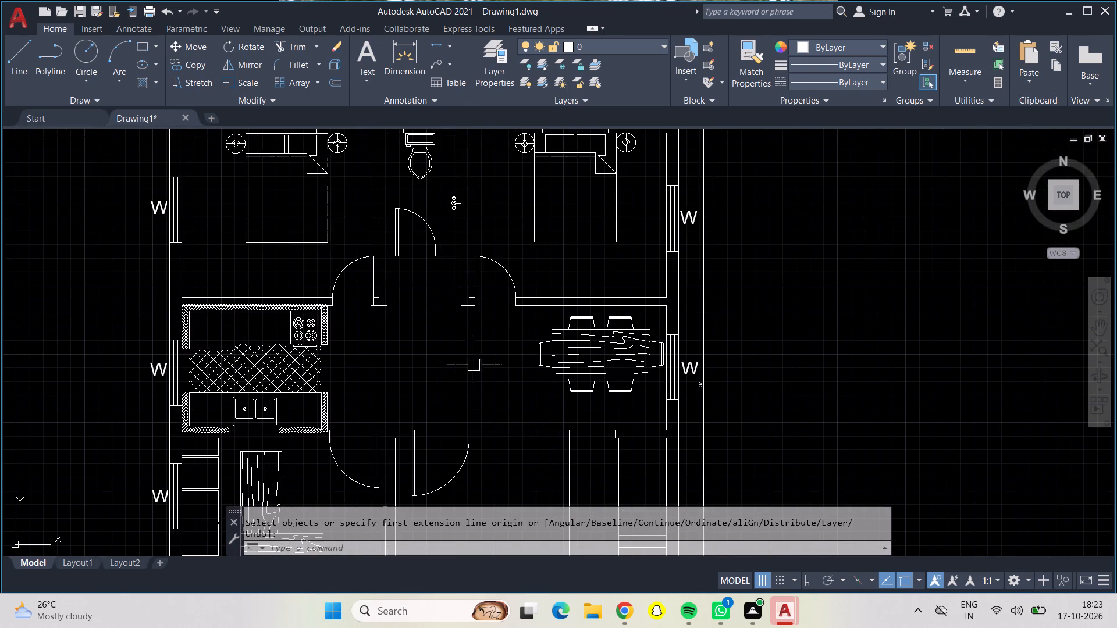
middle_drag(504, 225, 524, 338)
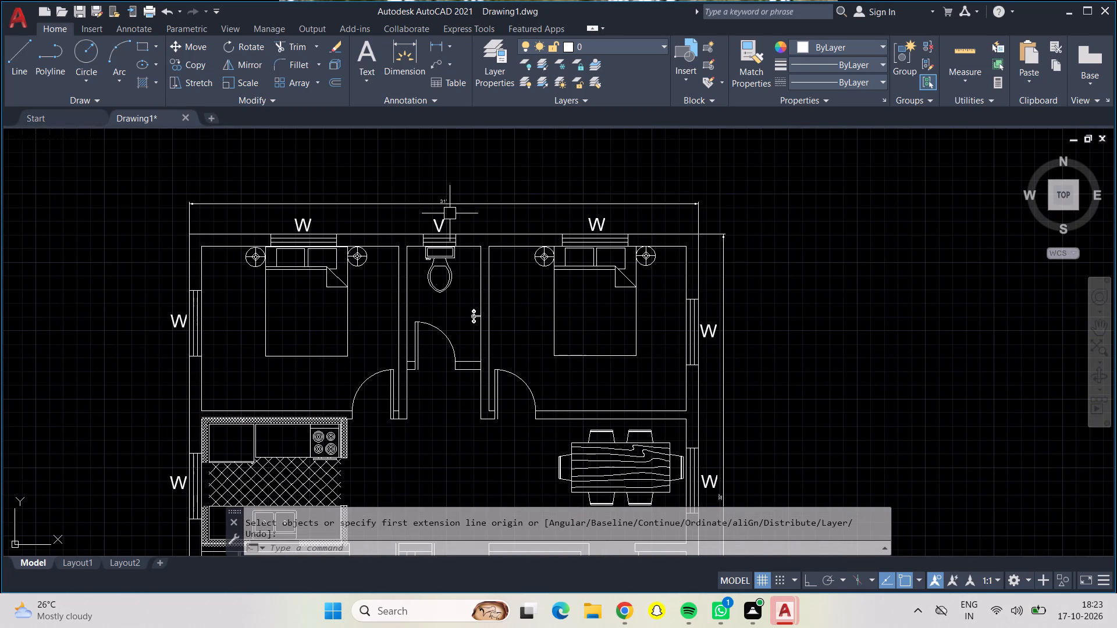
scroll(451, 195, up, 1)
scroll(451, 195, down, 1)
scroll(450, 195, up, 1)
scroll(450, 195, down, 1)
scroll(449, 195, up, 1)
scroll(443, 195, down, 1)
scroll(443, 195, up, 5)
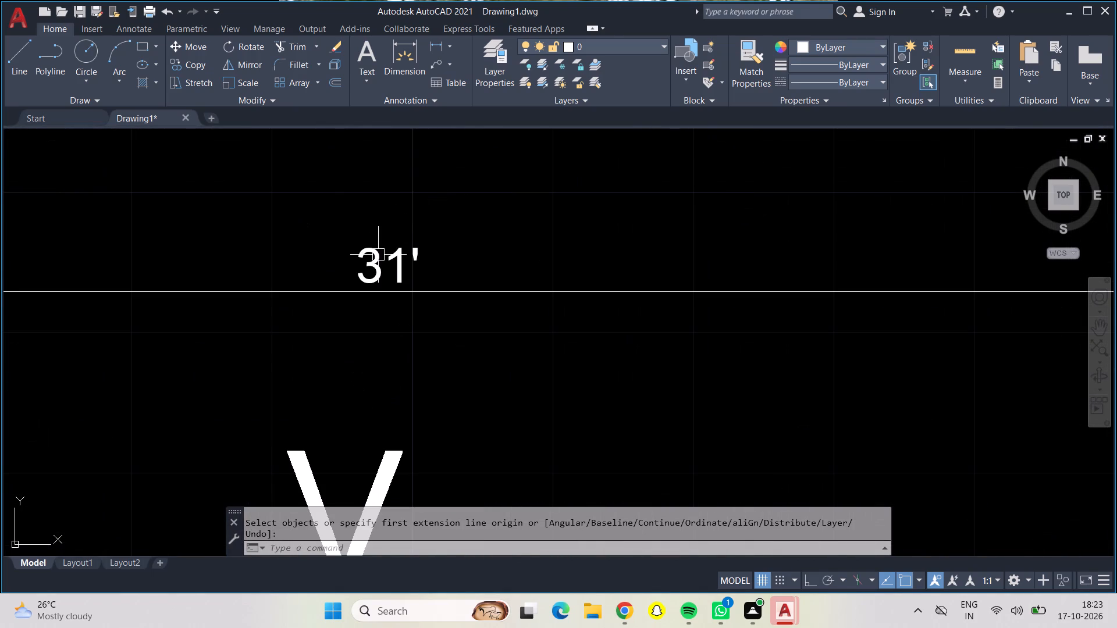
click(378, 255)
double_click(378, 255)
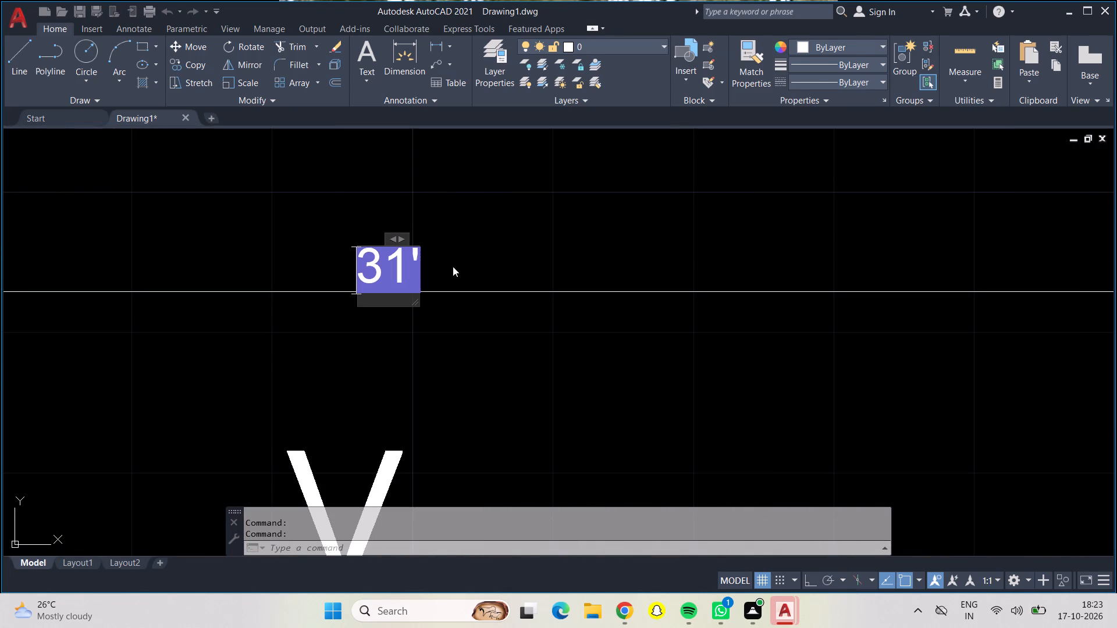
click(414, 267)
key(BackSpace)
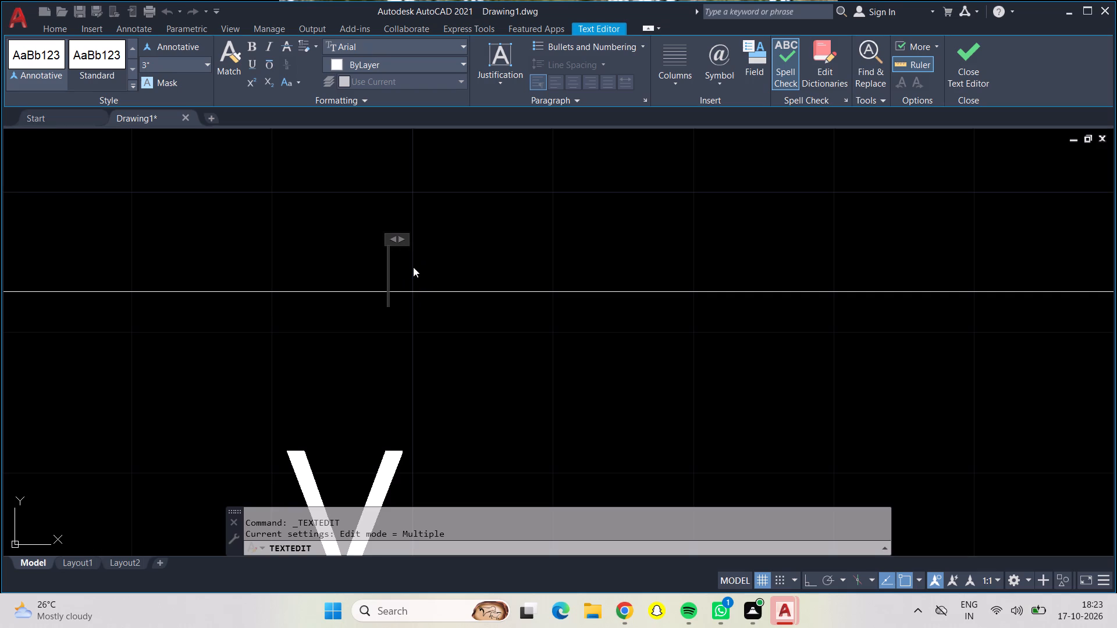
click(211, 66)
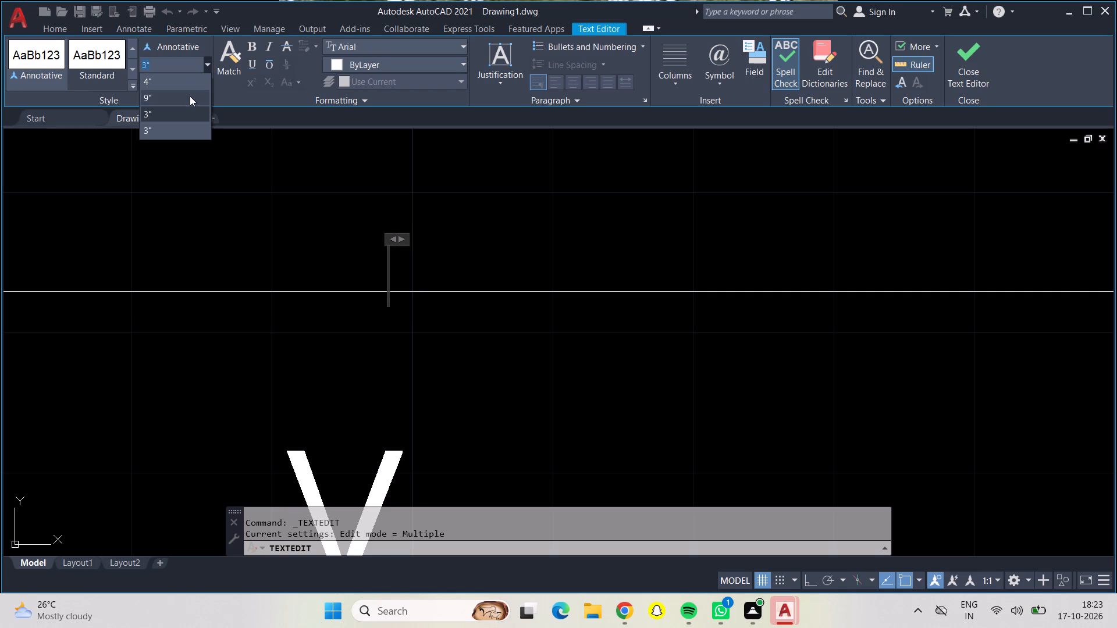
click(190, 96)
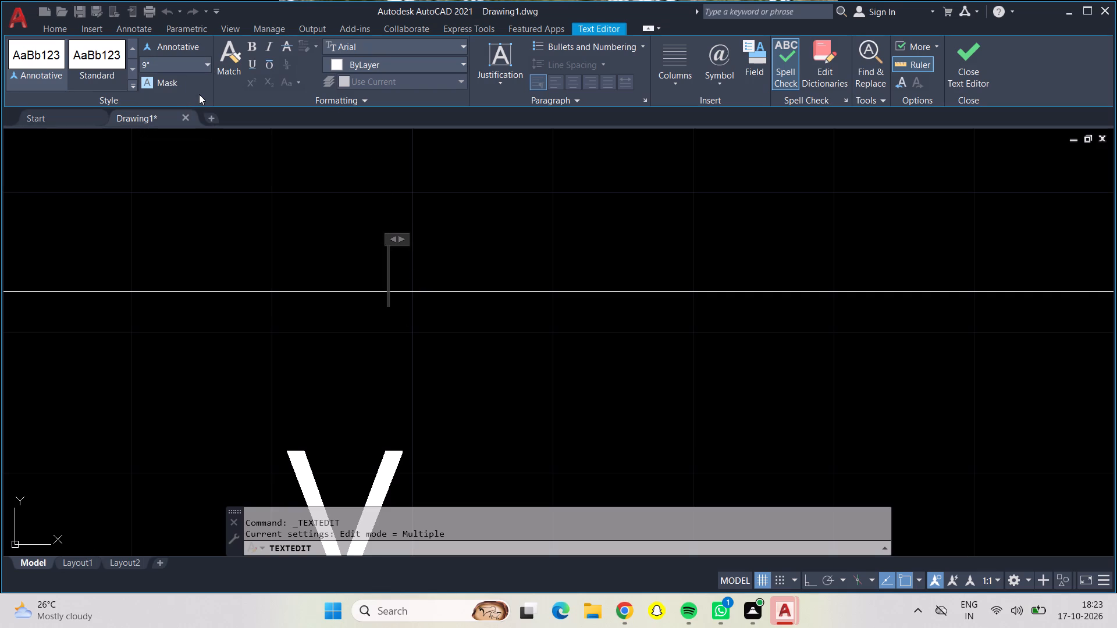
text(31)
key(apostrophe)
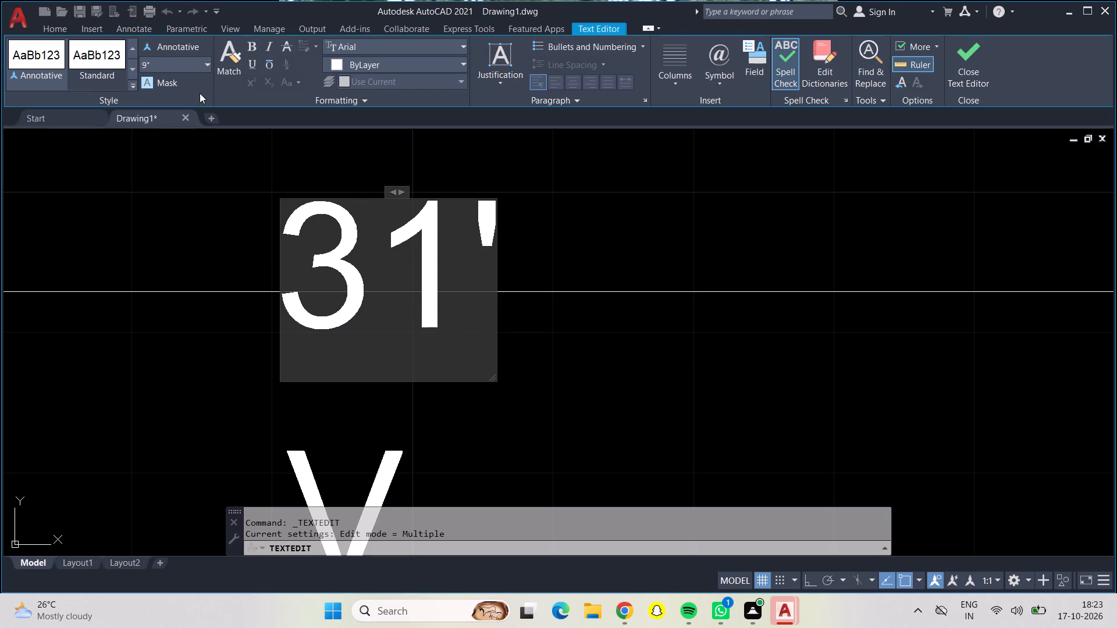
click(216, 167)
Replace the second plan's overall depth dimension text with 32' at a text height of 9".
scroll(293, 188, down, 3)
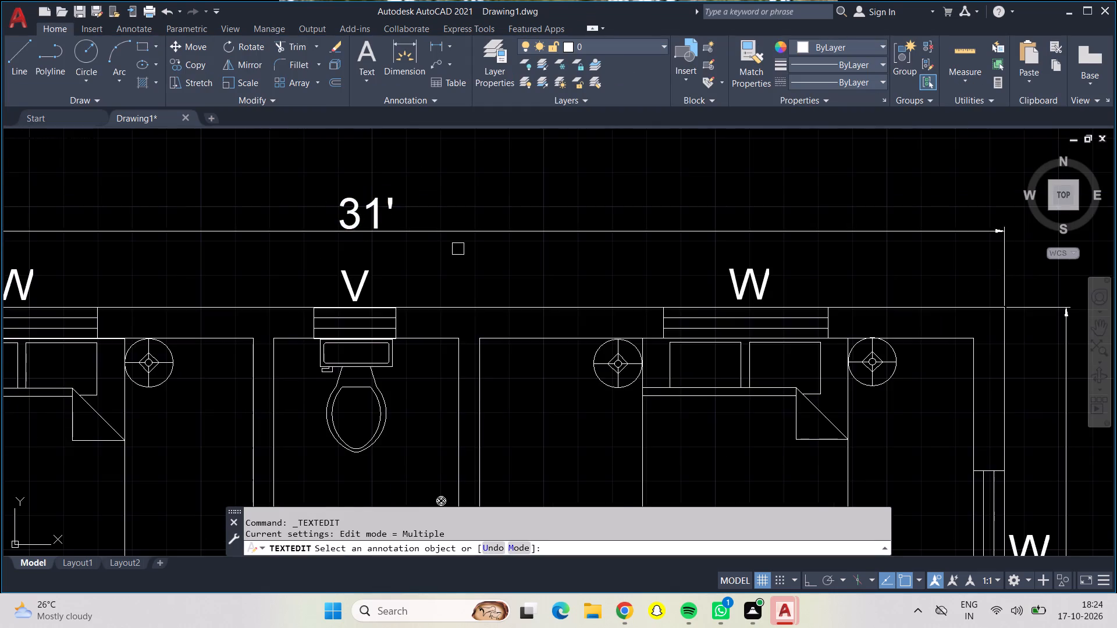
scroll(469, 262, down, 2)
middle_drag(823, 424, 763, 58)
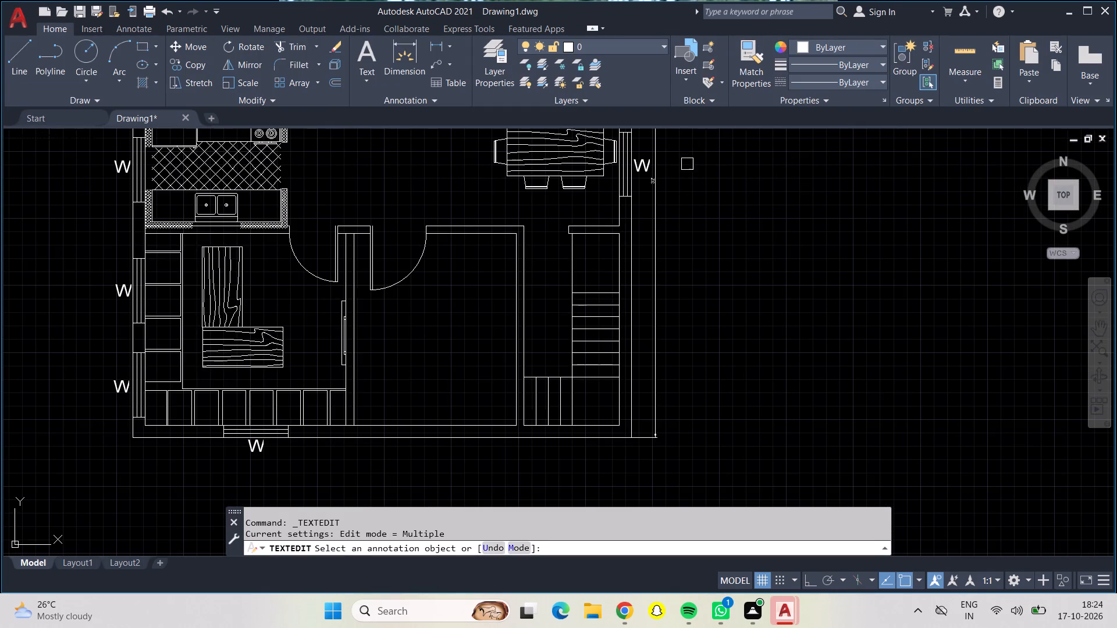
scroll(653, 183, up, 4)
double_click(638, 165)
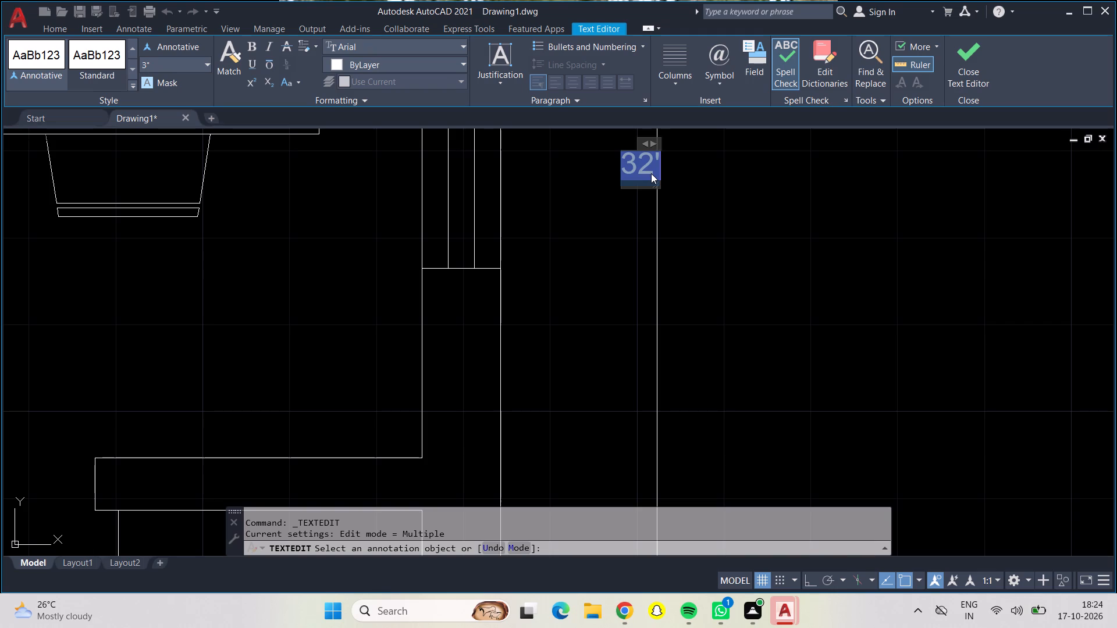
key(BackSpace)
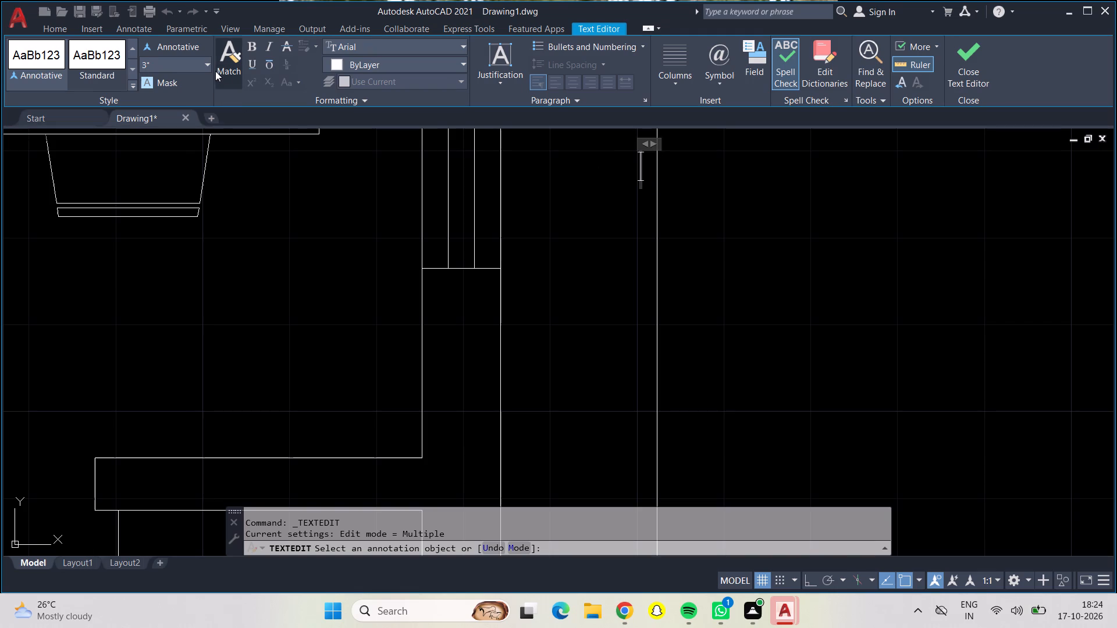
click(208, 63)
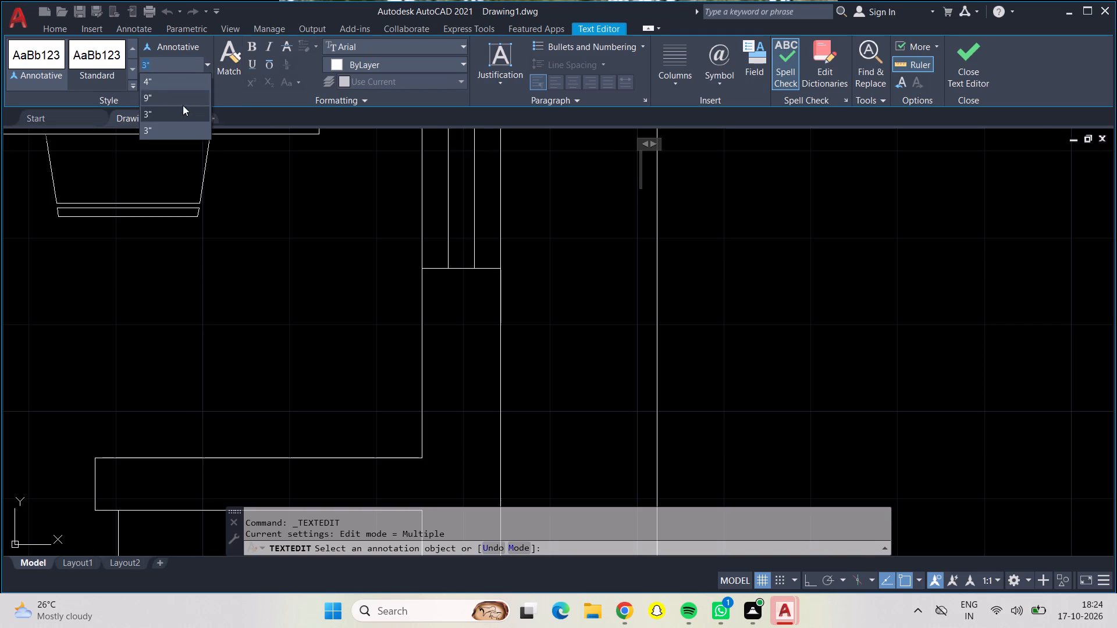
click(182, 96)
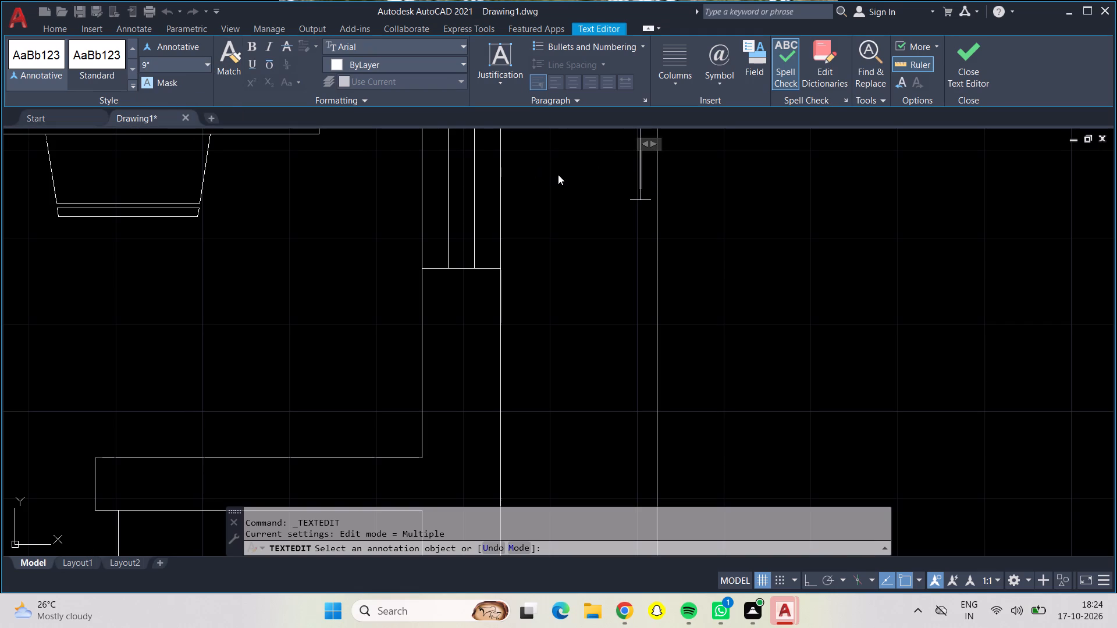
click(571, 77)
text(32')
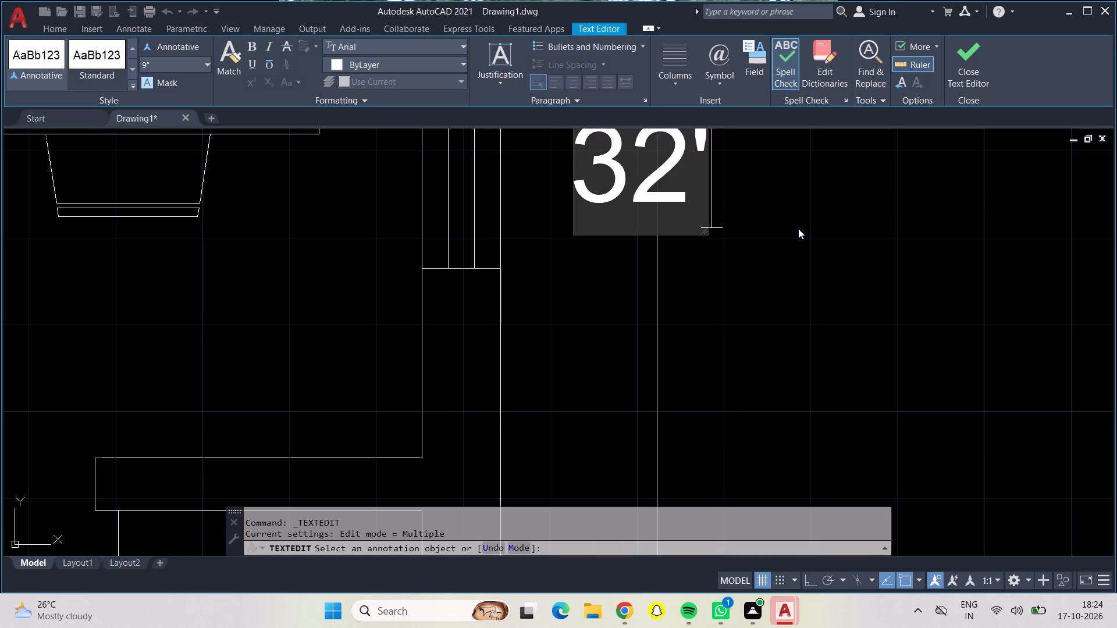
click(798, 229)
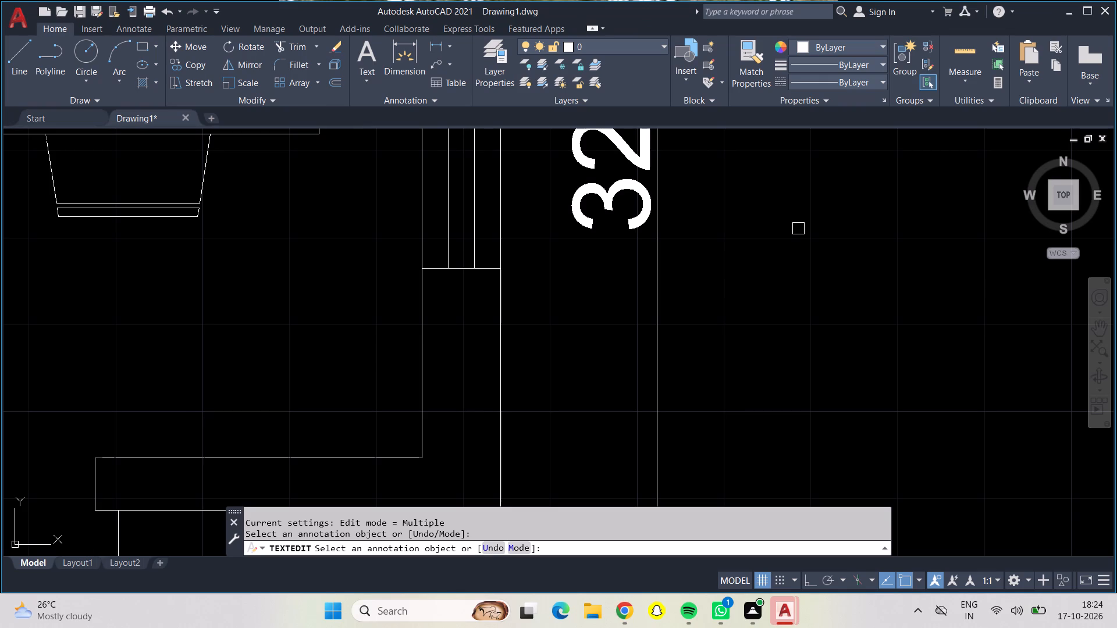
key(Escape)
Copy the BED ROOM 12'0" X 10'6" label from the first plan below the beds in both bedrooms of the second plan.
scroll(800, 229, down, 2)
scroll(756, 267, down, 2)
middle_drag(566, 245, 588, 370)
scroll(589, 369, down, 1)
middle_drag(582, 363, 585, 271)
middle_drag(588, 382, 592, 419)
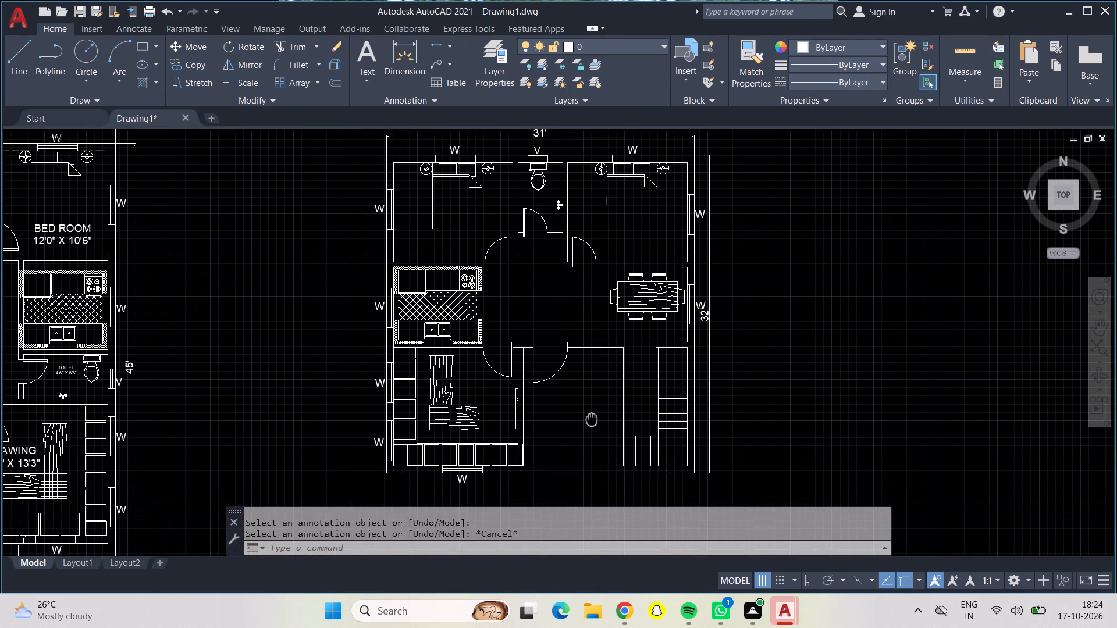
middle_drag(592, 419, 592, 438)
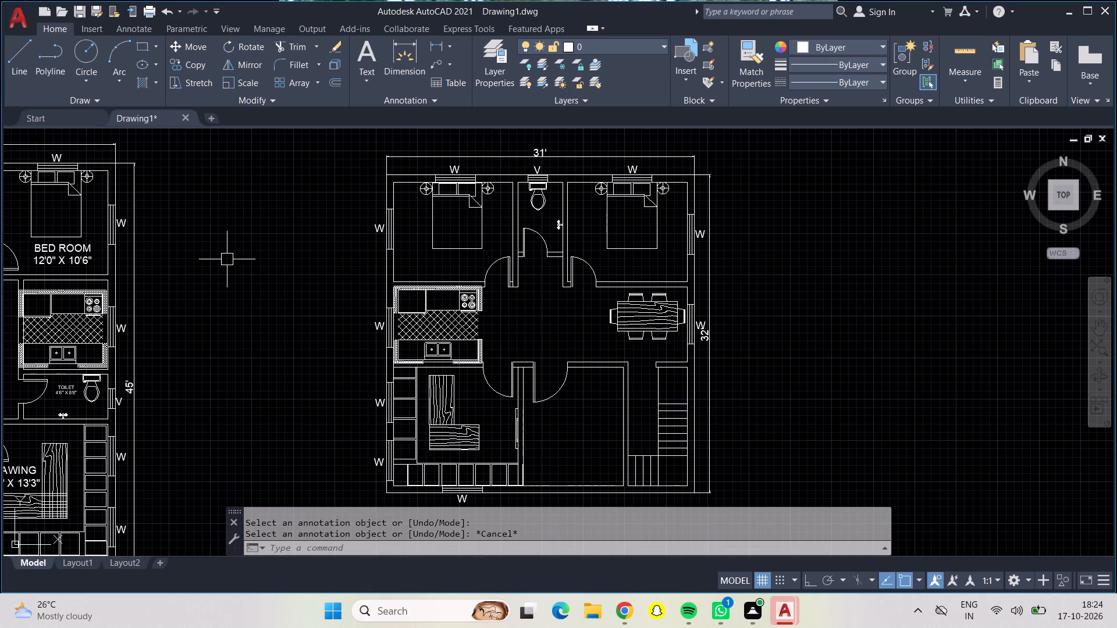
middle_drag(264, 272, 337, 292)
click(159, 274)
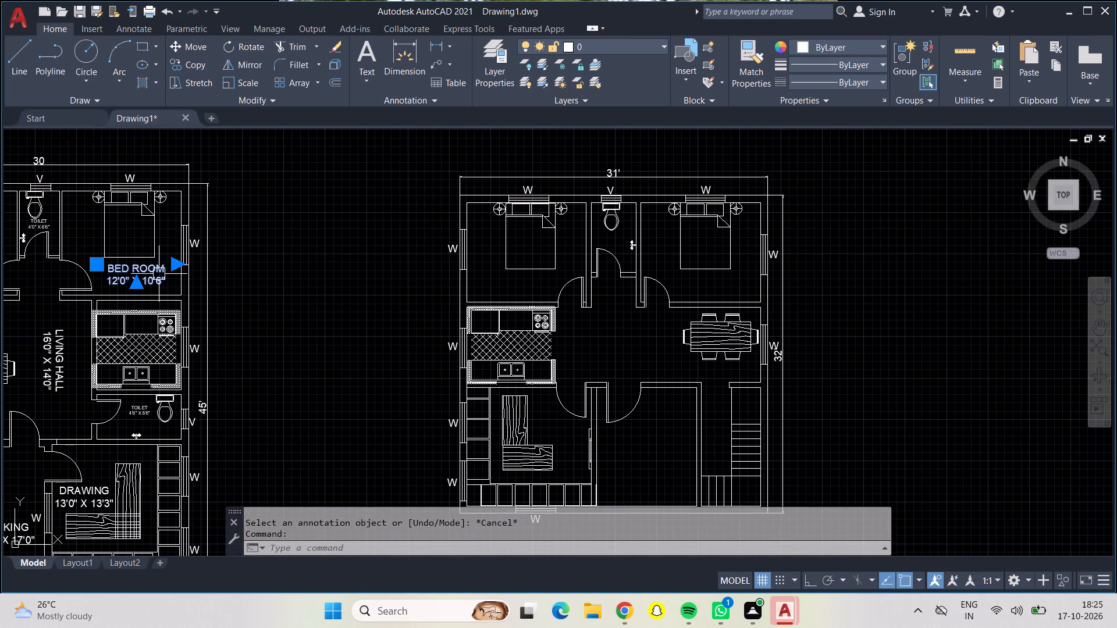
click(183, 65)
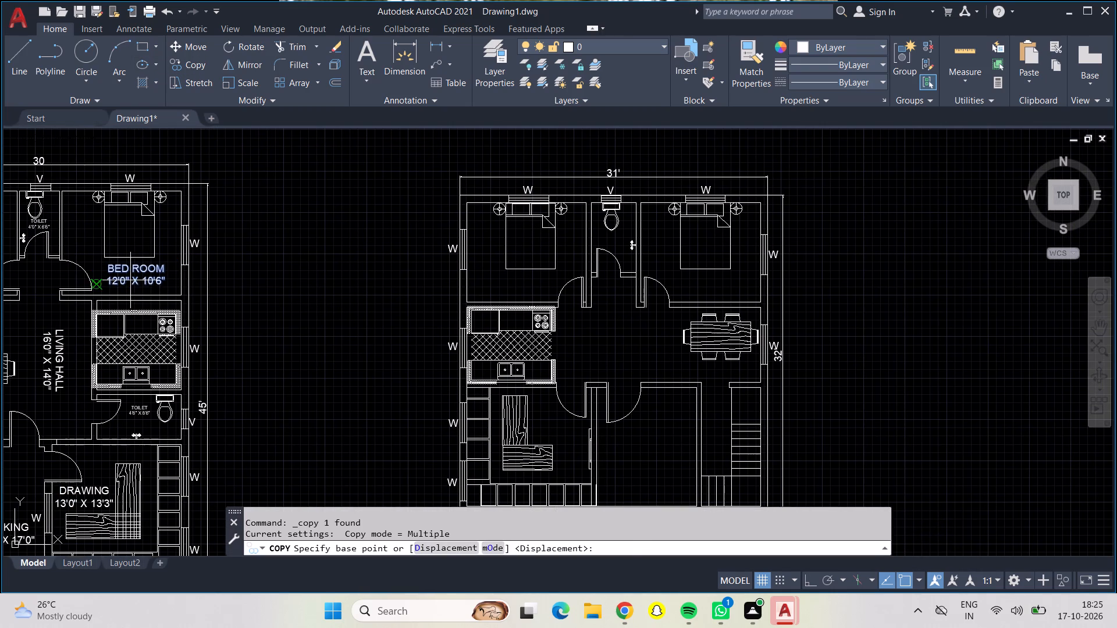
click(130, 280)
scroll(468, 295, up, 2)
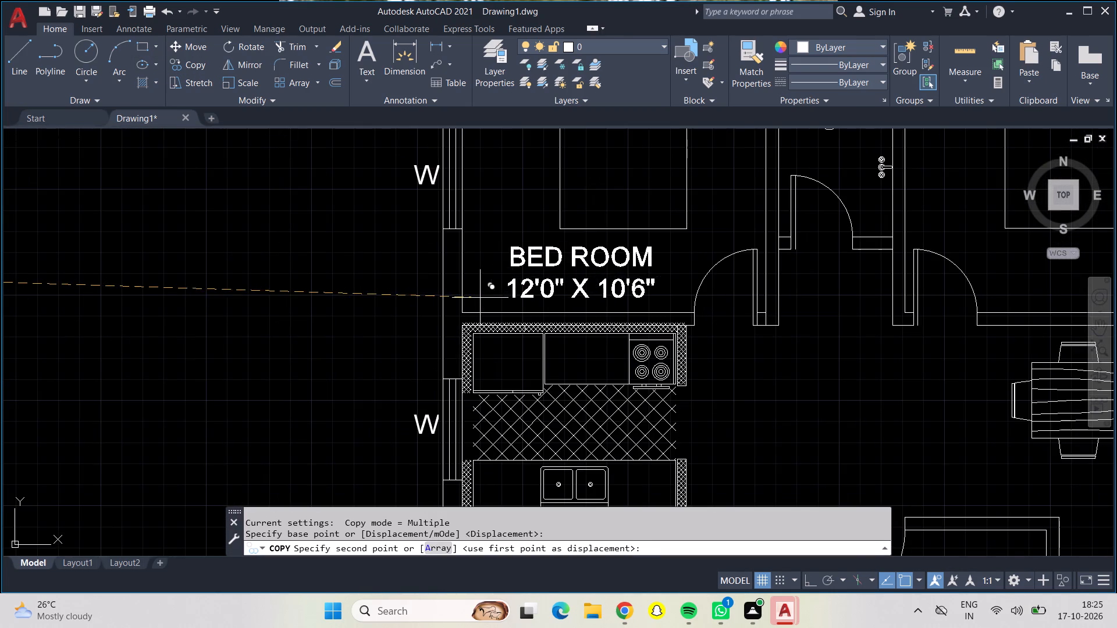
click(485, 295)
scroll(799, 349, down, 1)
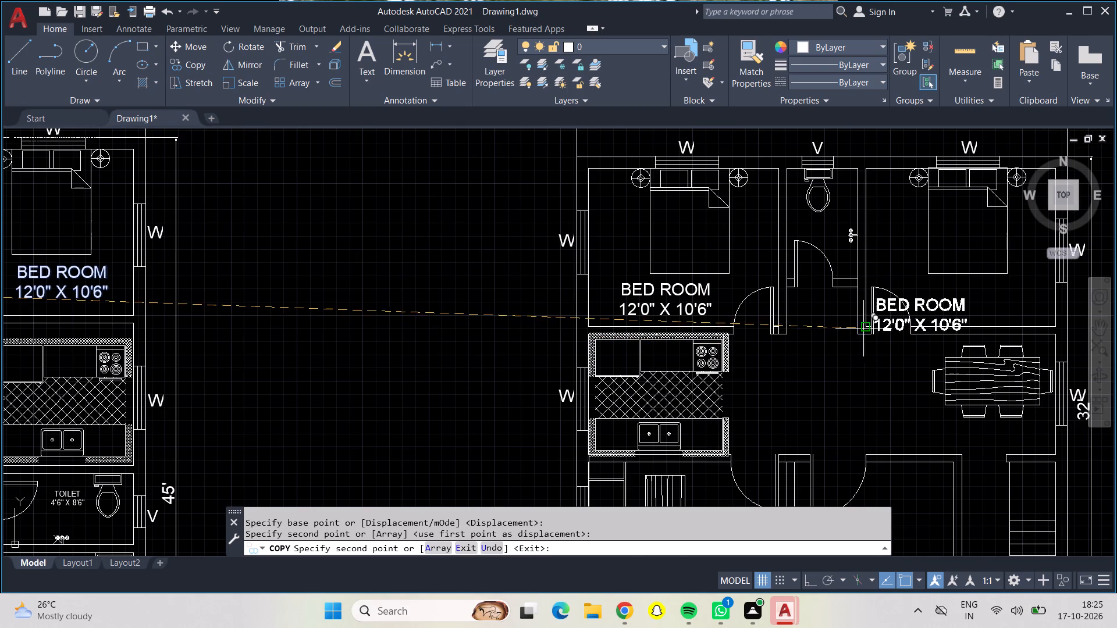
click(910, 315)
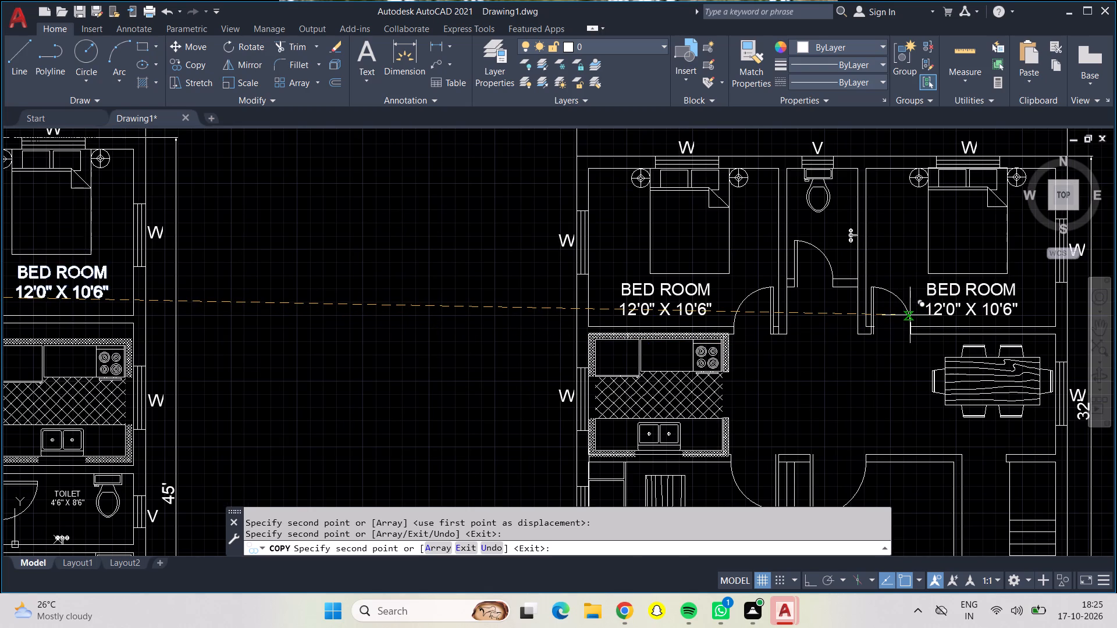
scroll(771, 401, down, 2)
middle_drag(778, 413, 763, 355)
scroll(709, 402, up, 3)
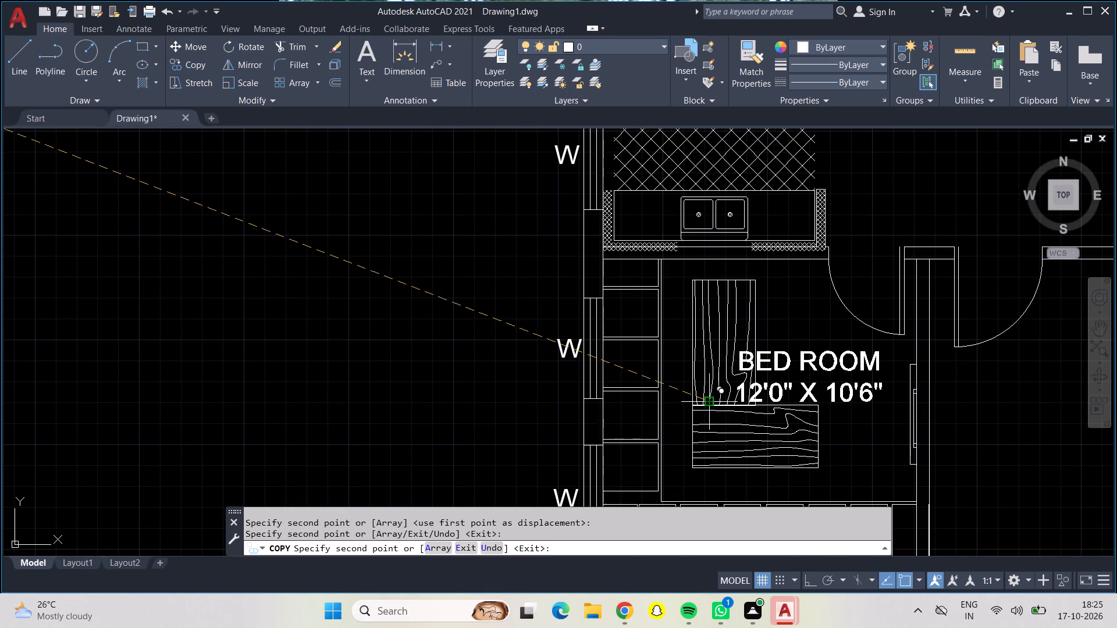
key(Escape)
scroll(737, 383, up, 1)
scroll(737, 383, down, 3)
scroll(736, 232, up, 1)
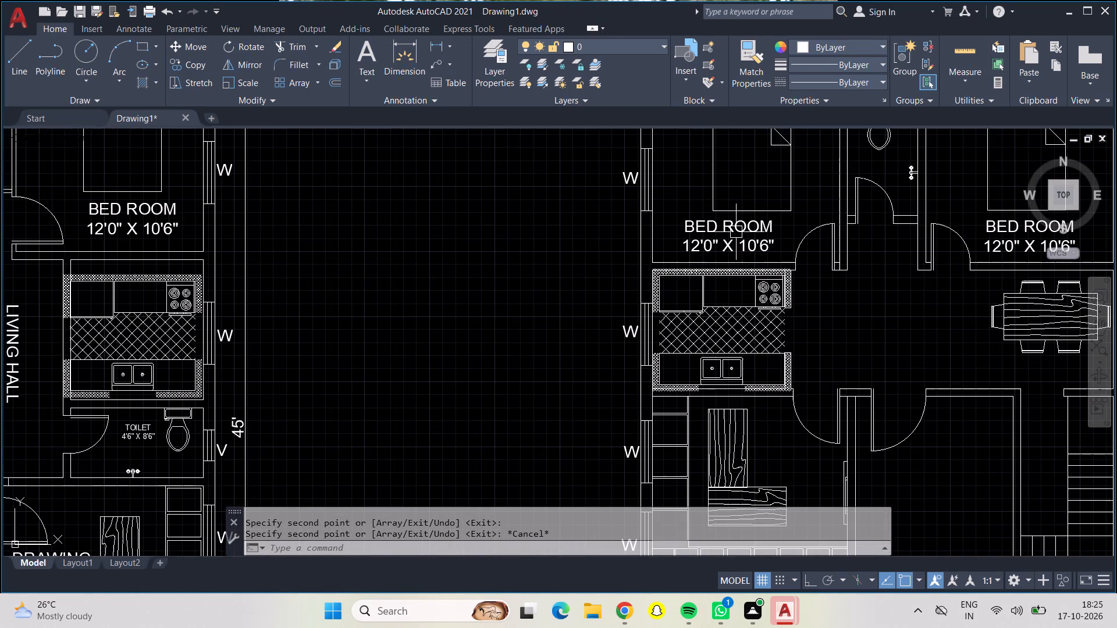
Change the size line of the second plan's left BED ROOM label, above the kitchen, to 12'0" X 10'0".
middle_drag(838, 298, 795, 392)
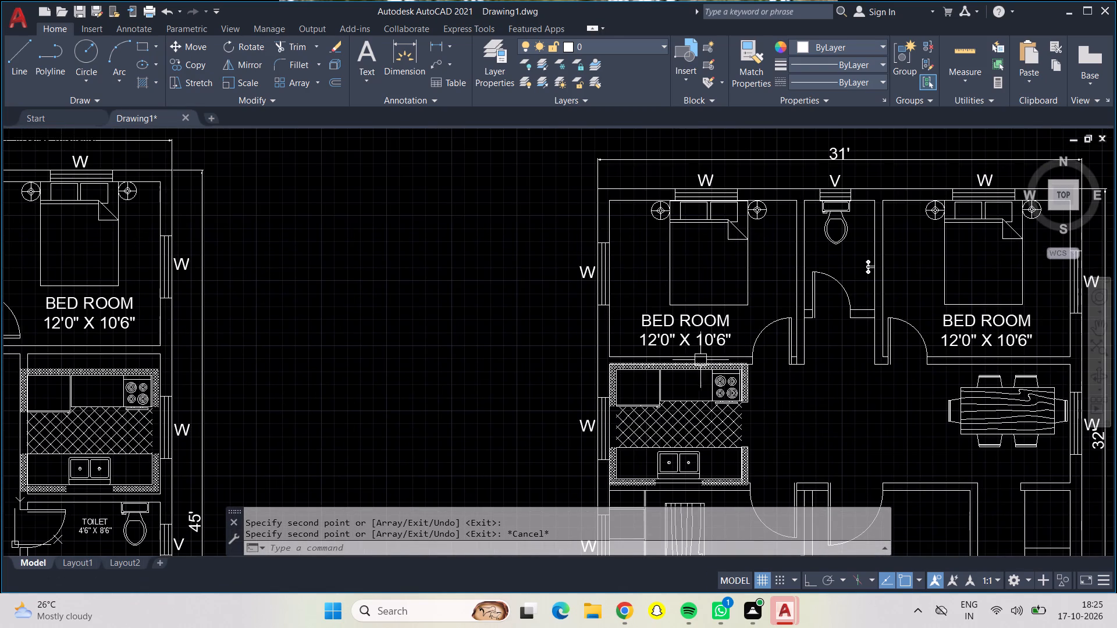
double_click(685, 319)
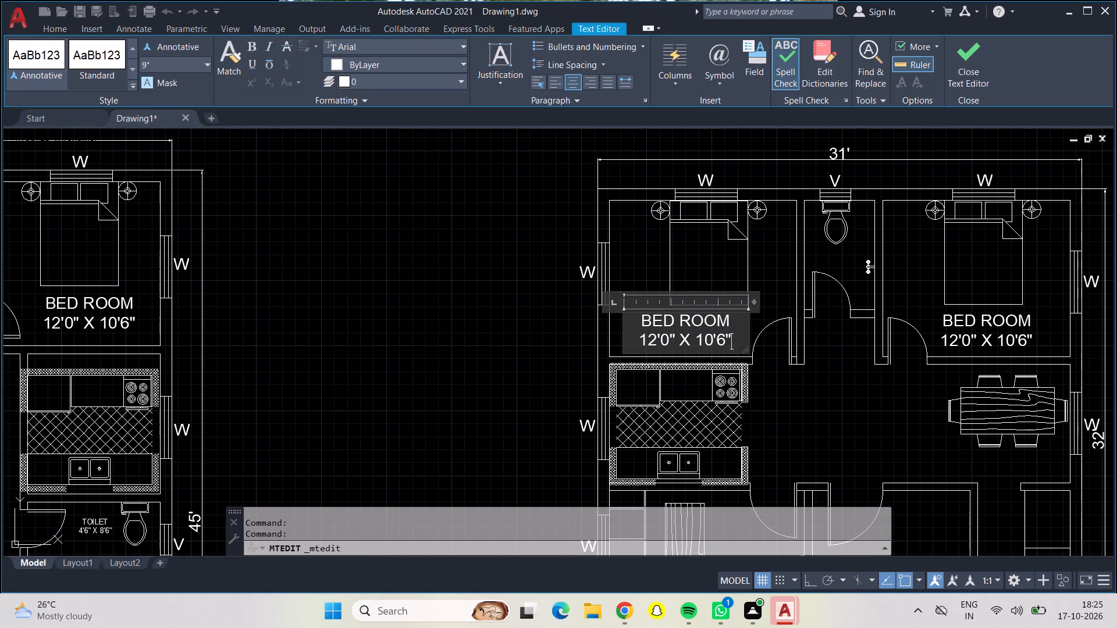
click(744, 340)
key(BackSpace)
key(BackSpace)
key(BackSpace)
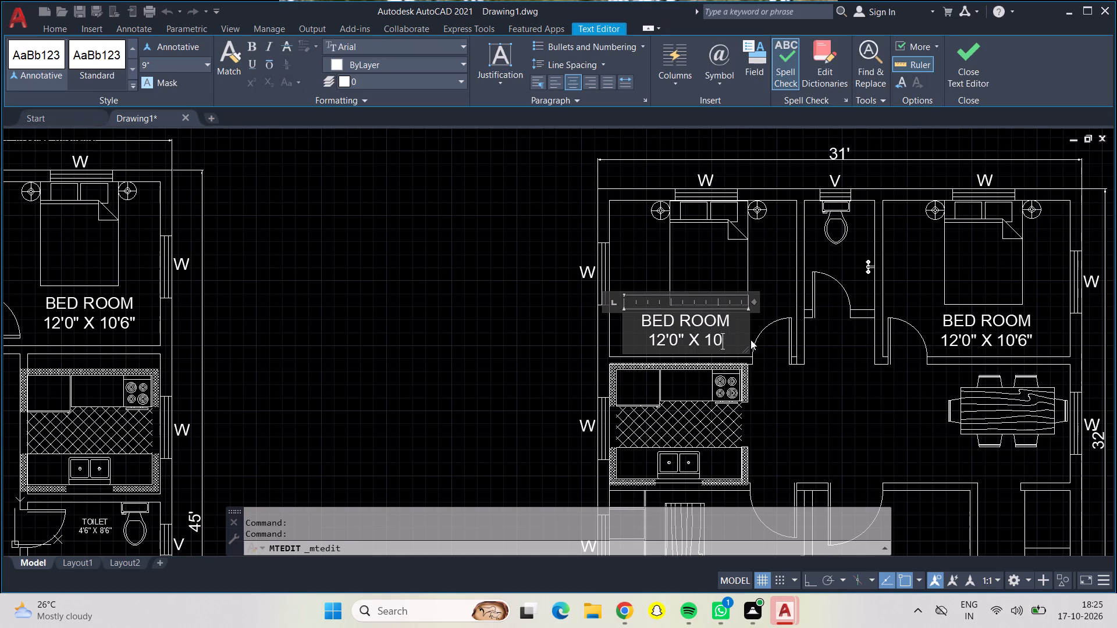
key(BackSpace)
key(BackSpace)
key(BackSpace)
key(BackSpace)
key(BackSpace)
key(BackSpace)
key(BackSpace)
key(BackSpace)
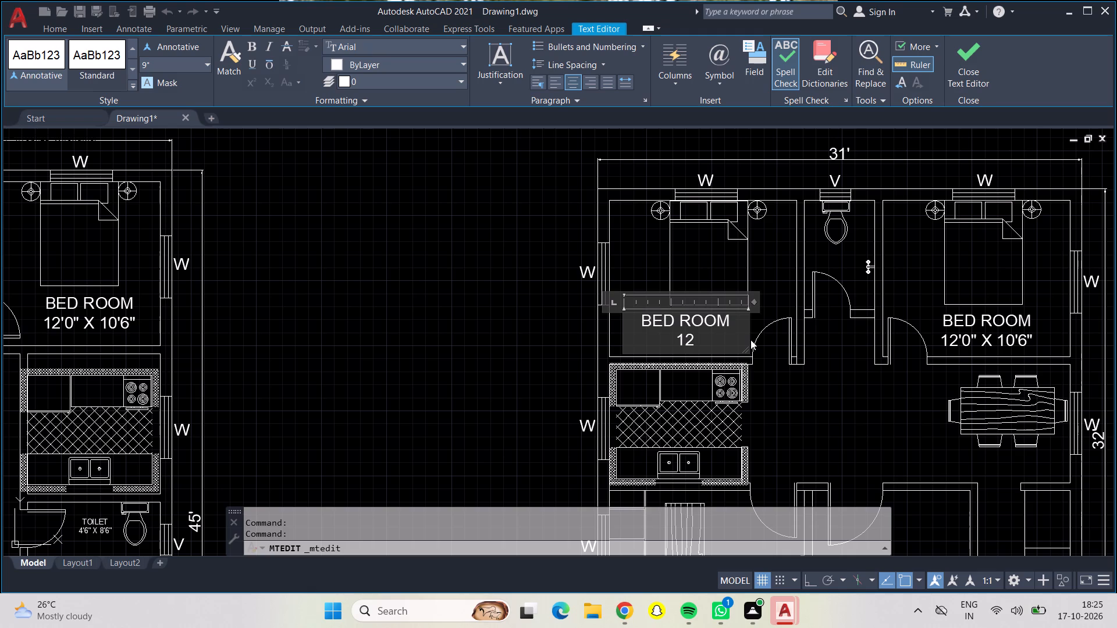
key(apostrophe)
text(0")
key(space)
key(shift+x)
key(space)
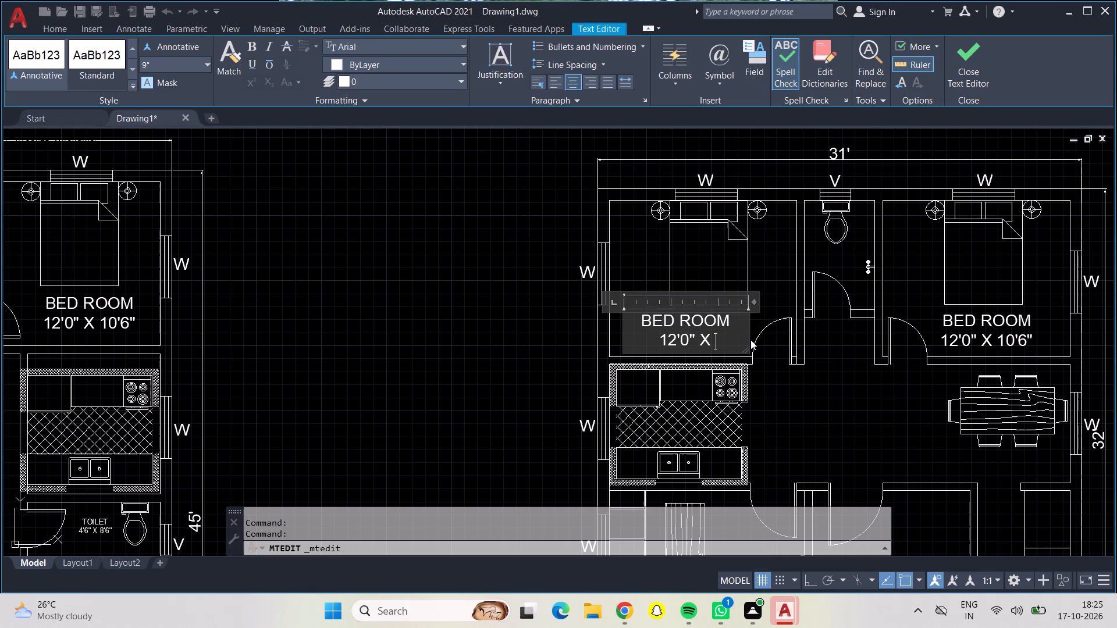
text(10'0")
click(487, 305)
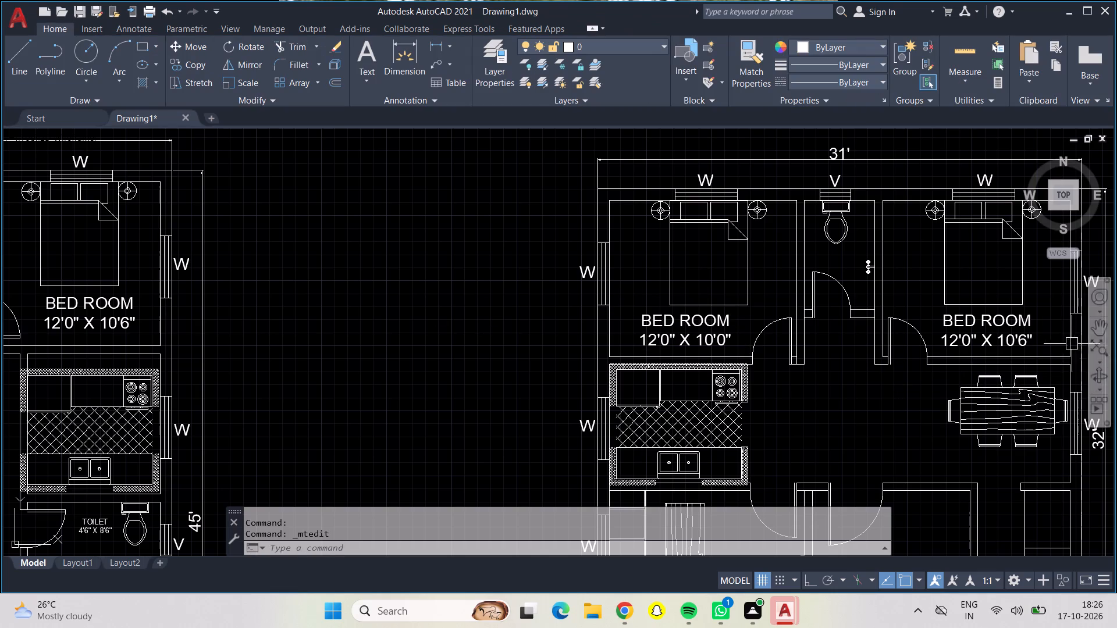
Change the size line of the second plan's right BED ROOM label, above the dining table, to 12'0" X 10'0".
double_click(1001, 327)
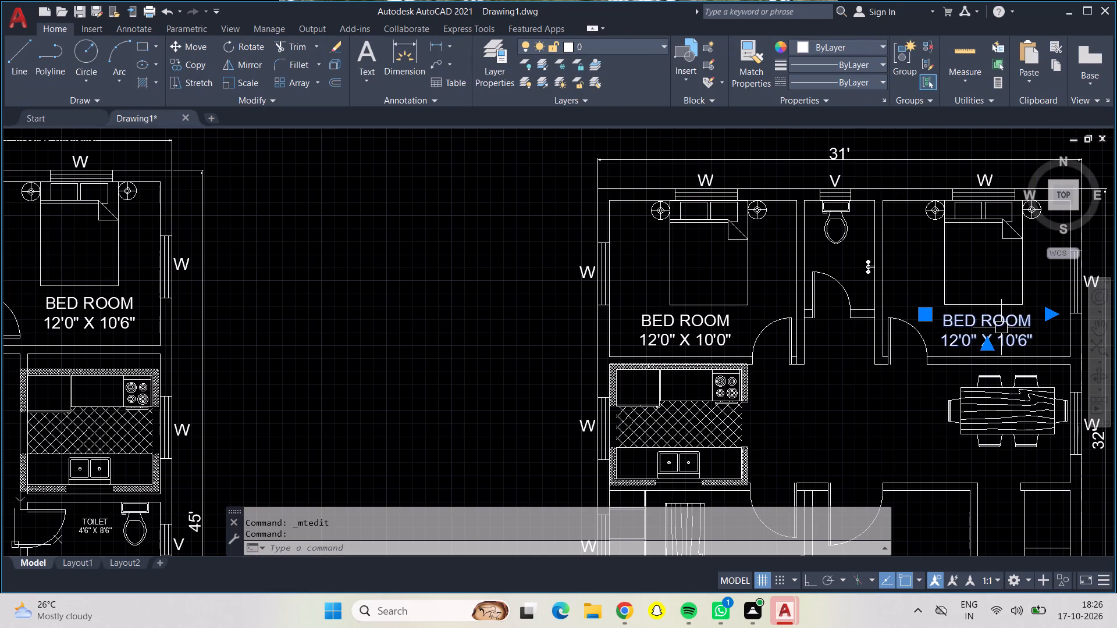
click(1036, 342)
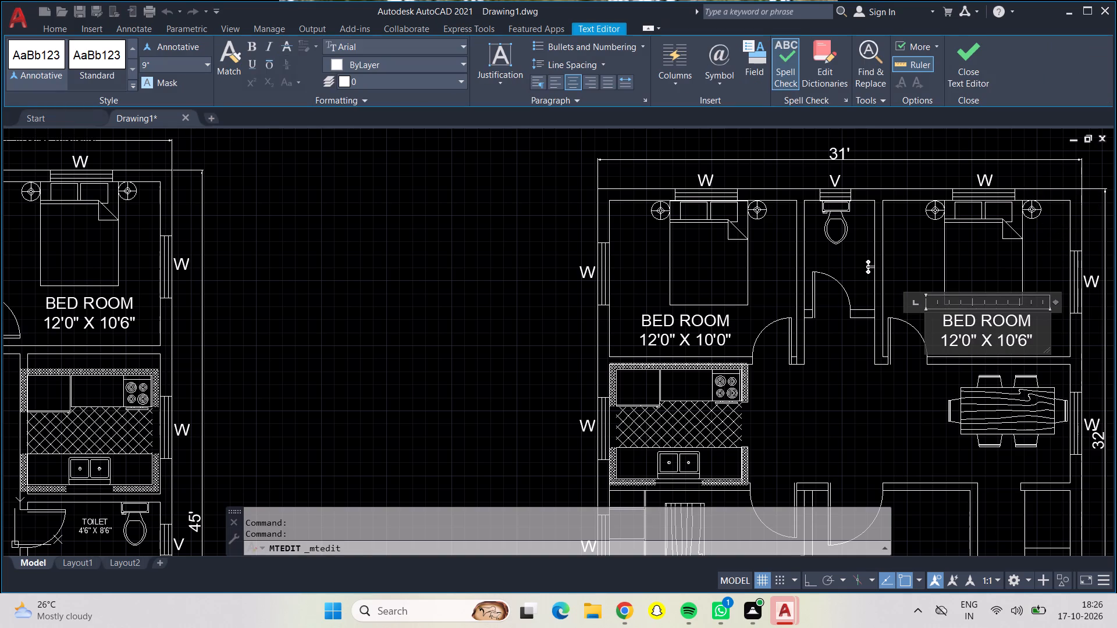
key(BackSpace)
key(BackSpace)
text(0")
click(798, 391)
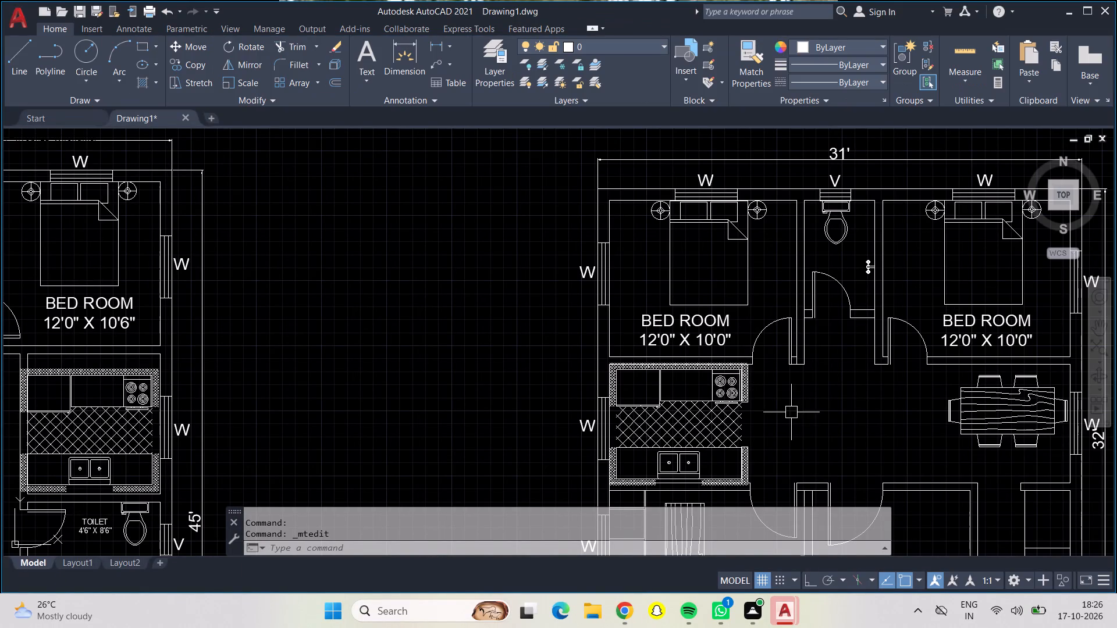
Copy the vertical LIVING HALL 16'0" X 14'0" label from the first plan into the second plan's furnished room below the kitchen.
middle_drag(803, 422, 769, 360)
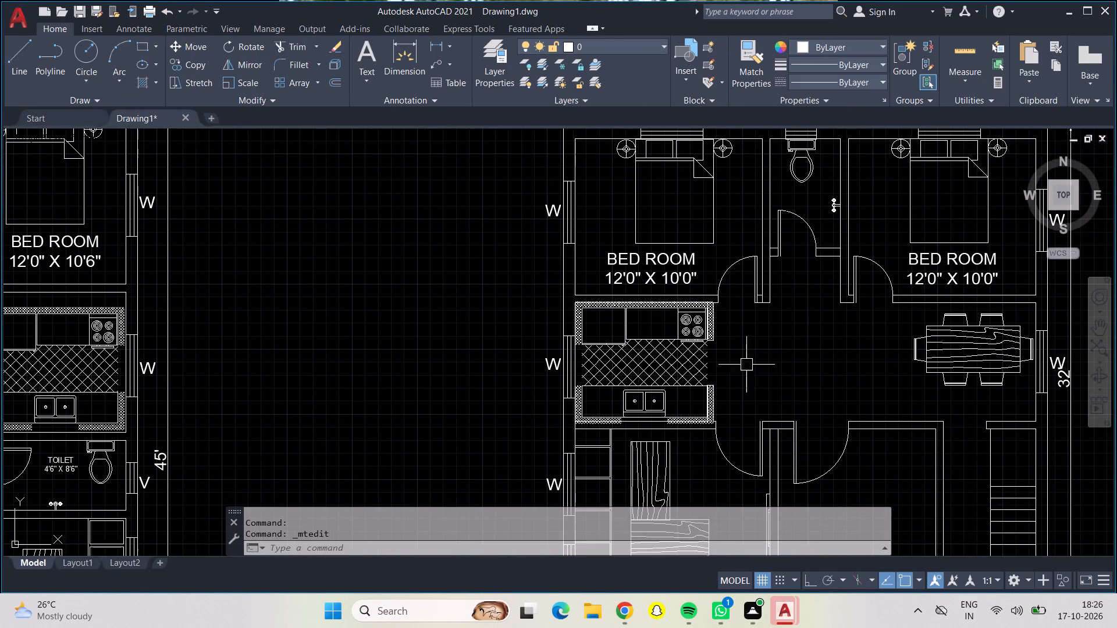
scroll(656, 365, up, 1)
scroll(659, 365, down, 1)
scroll(659, 365, up, 1)
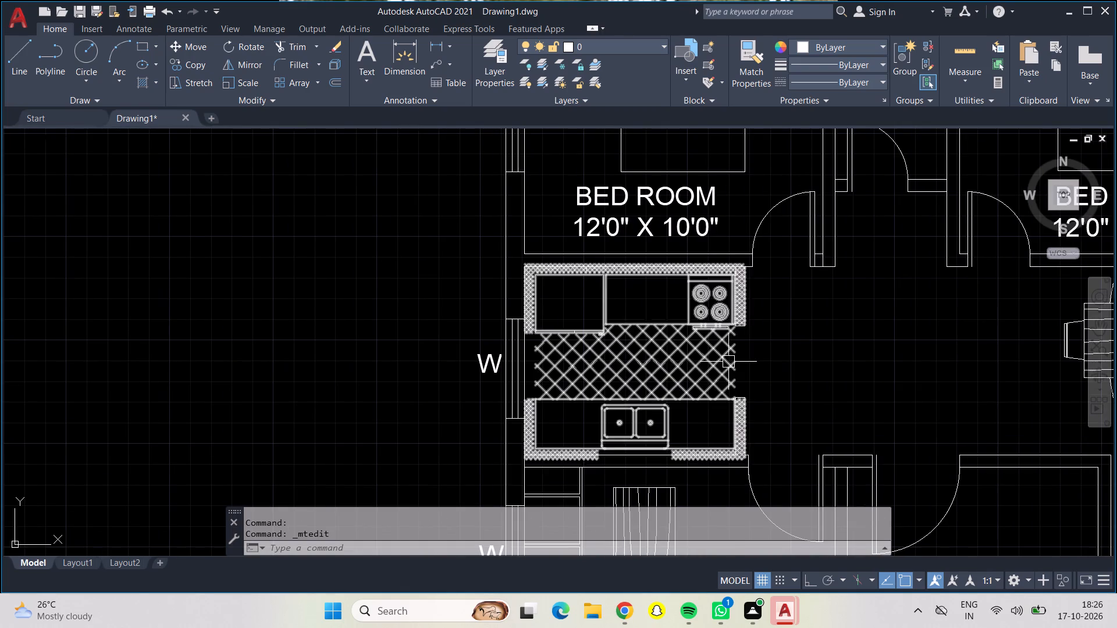
scroll(731, 362, down, 1)
middle_drag(792, 373, 719, 323)
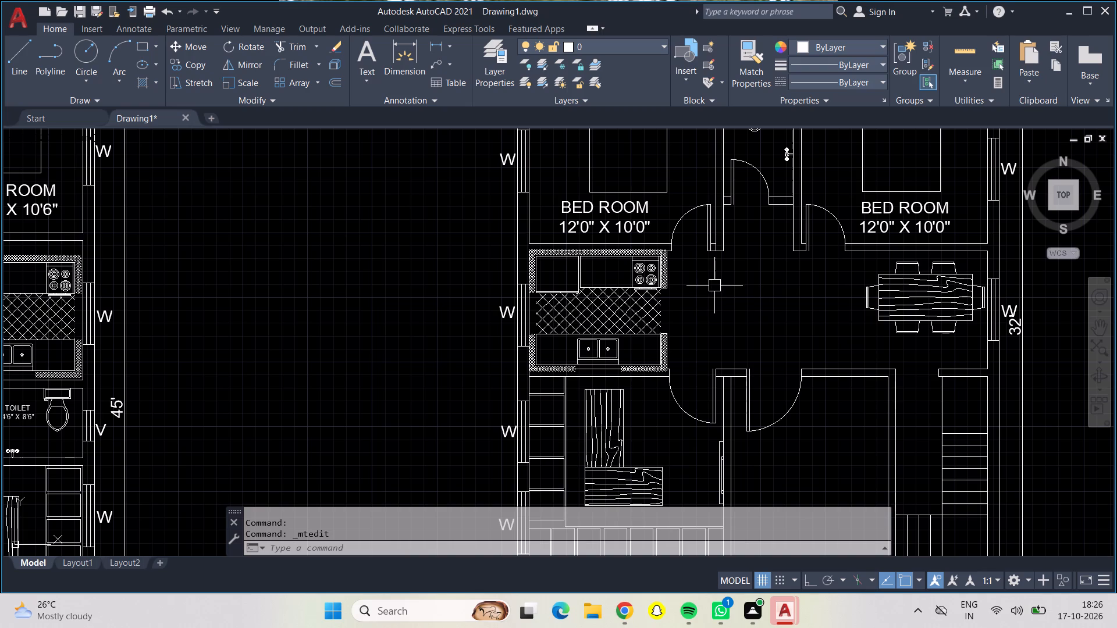
middle_drag(699, 302, 712, 307)
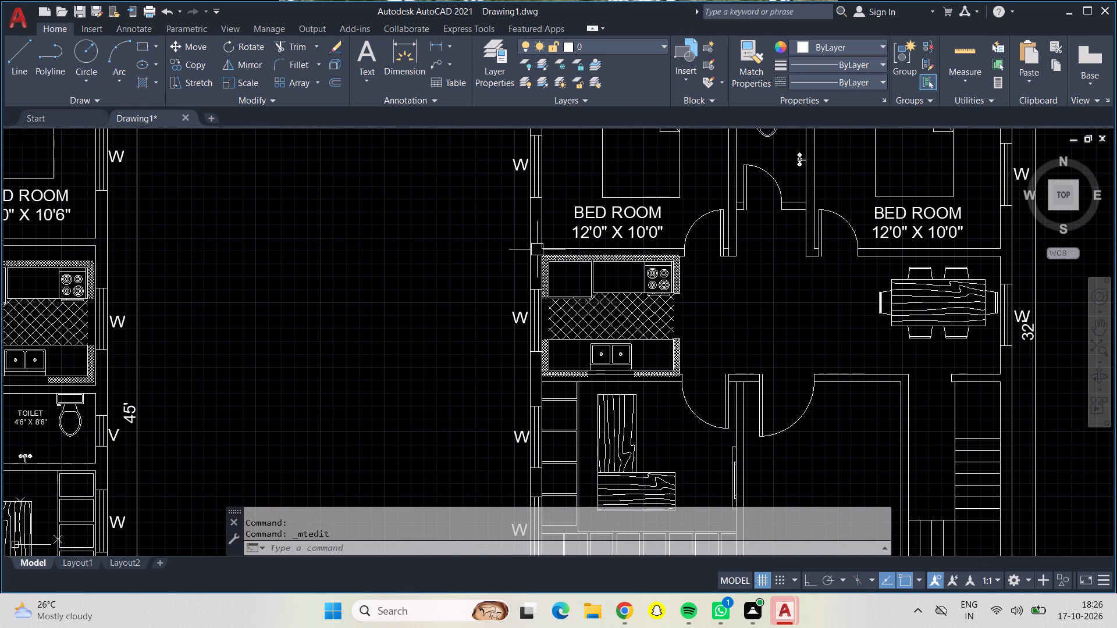
middle_drag(395, 238, 511, 255)
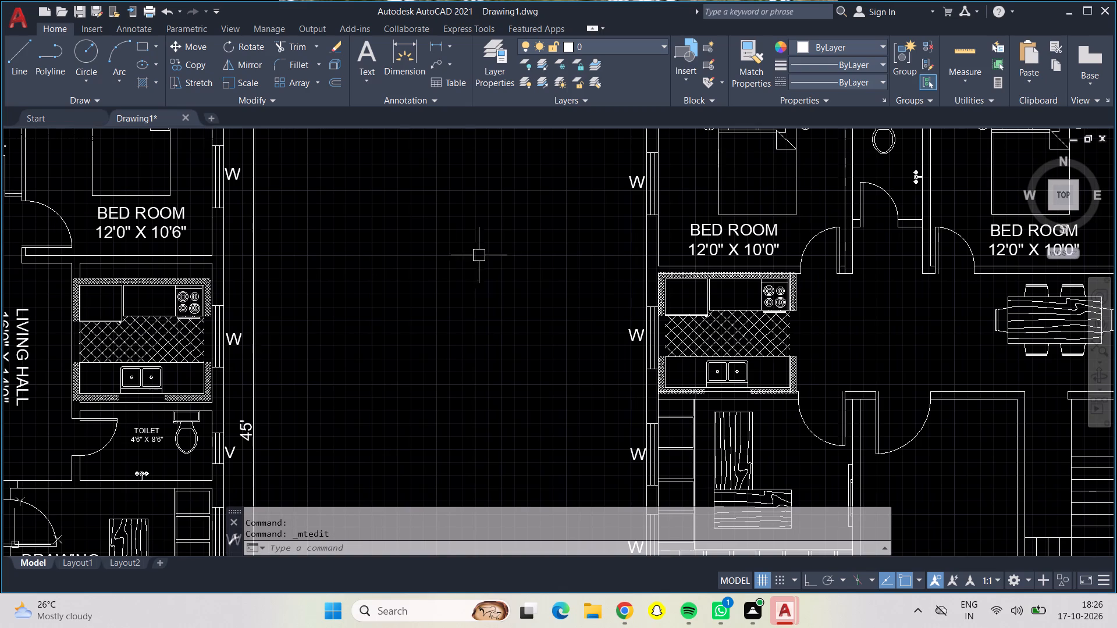
middle_drag(434, 251, 474, 264)
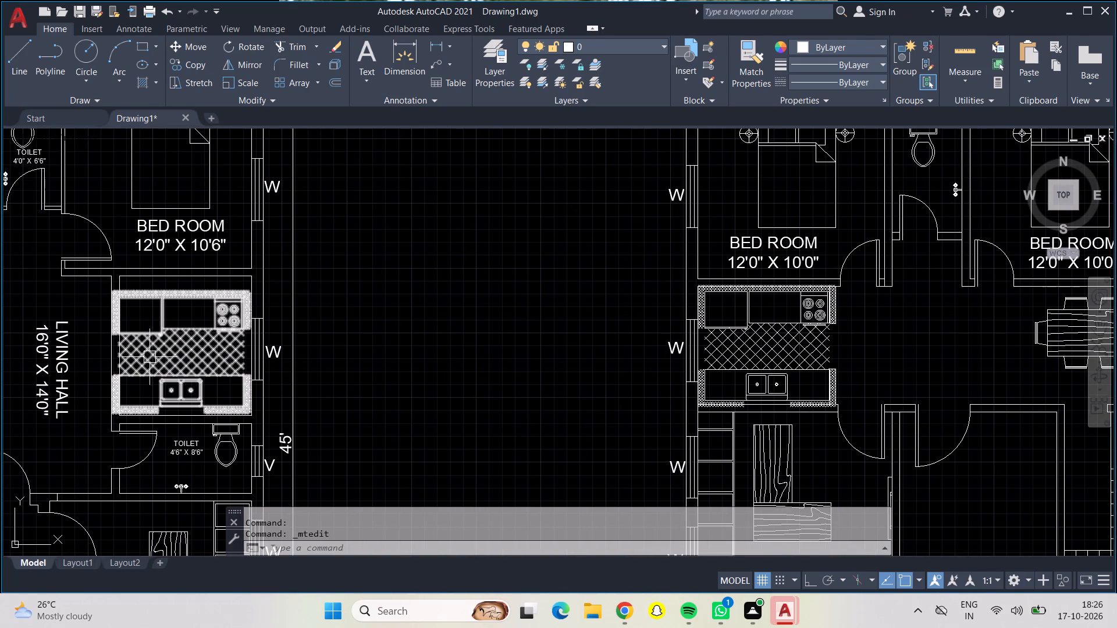
click(45, 355)
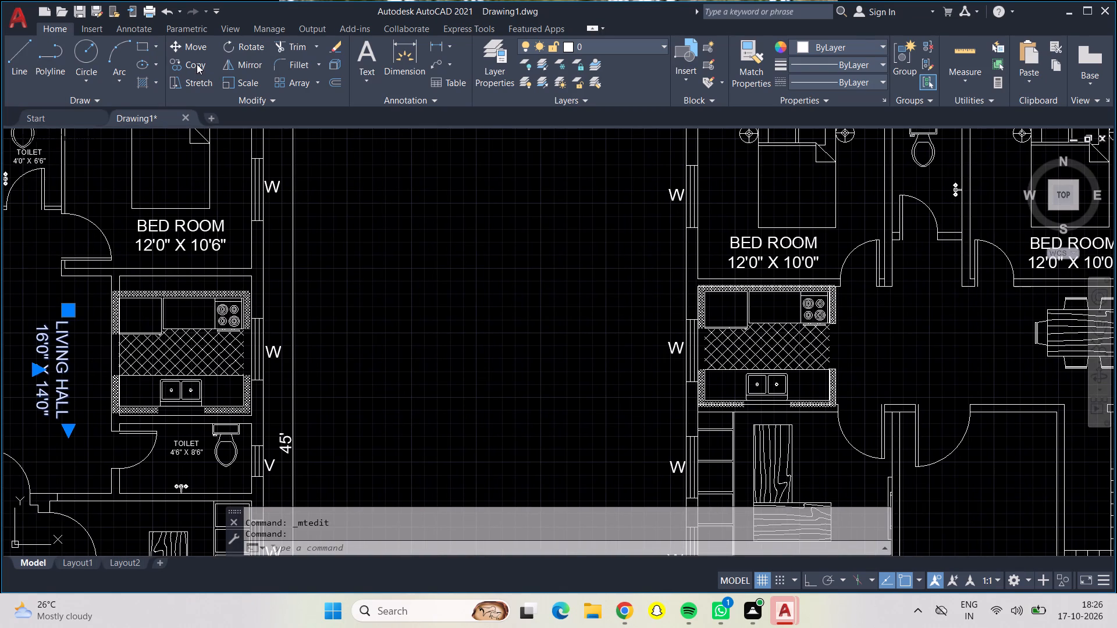
click(197, 64)
drag(43, 353, 57, 353)
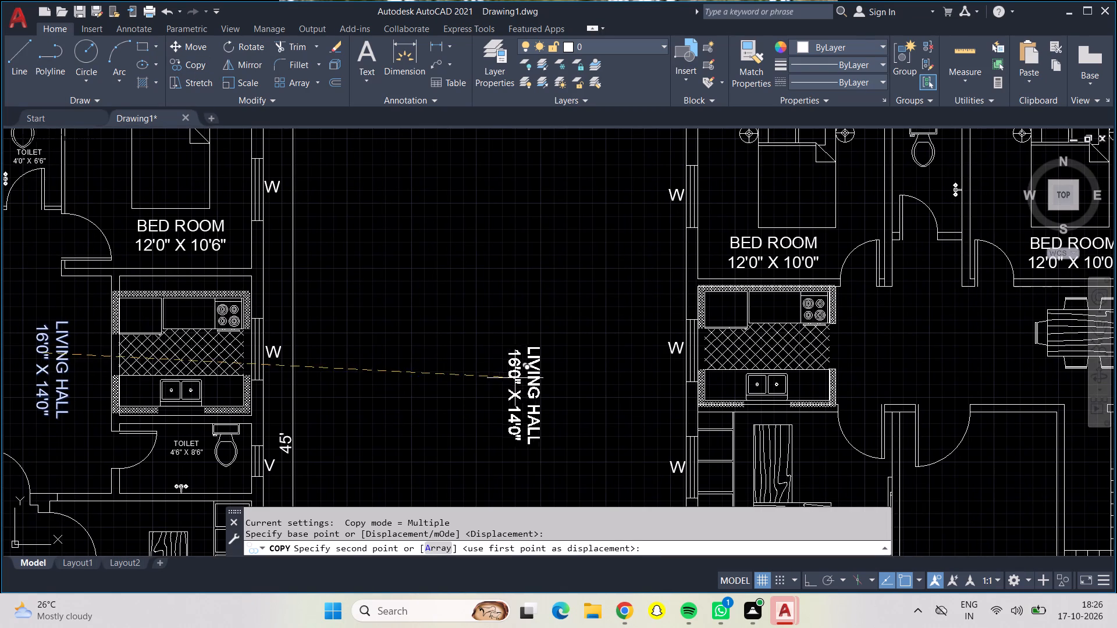
scroll(692, 431, up, 1)
scroll(817, 438, down, 1)
middle_drag(821, 436, 629, 173)
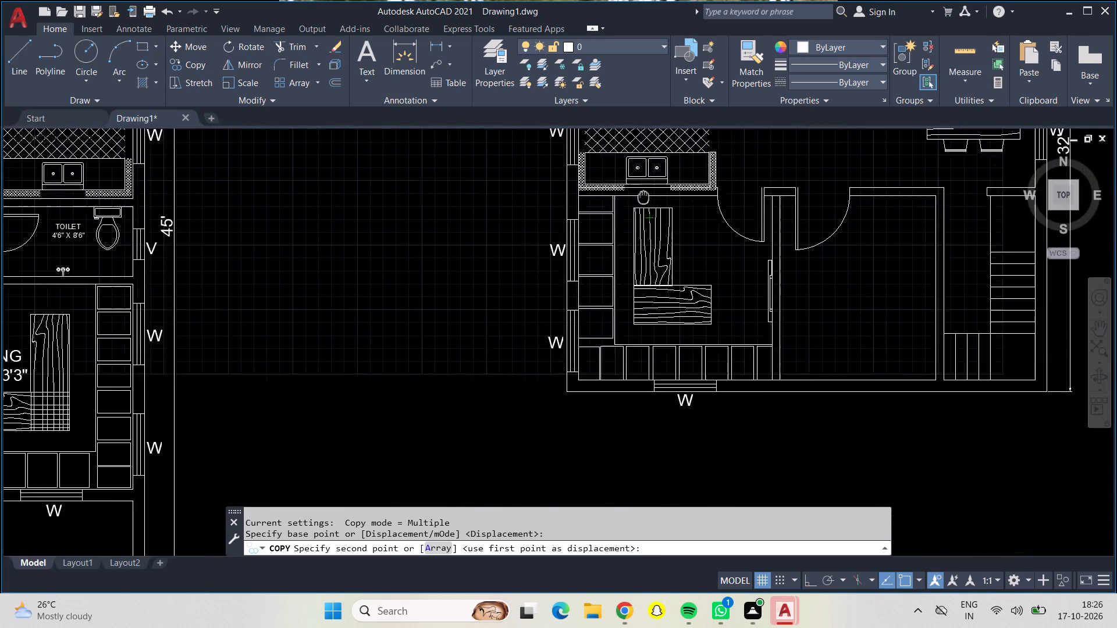
middle_drag(629, 173, 589, 109)
middle_drag(633, 163, 648, 319)
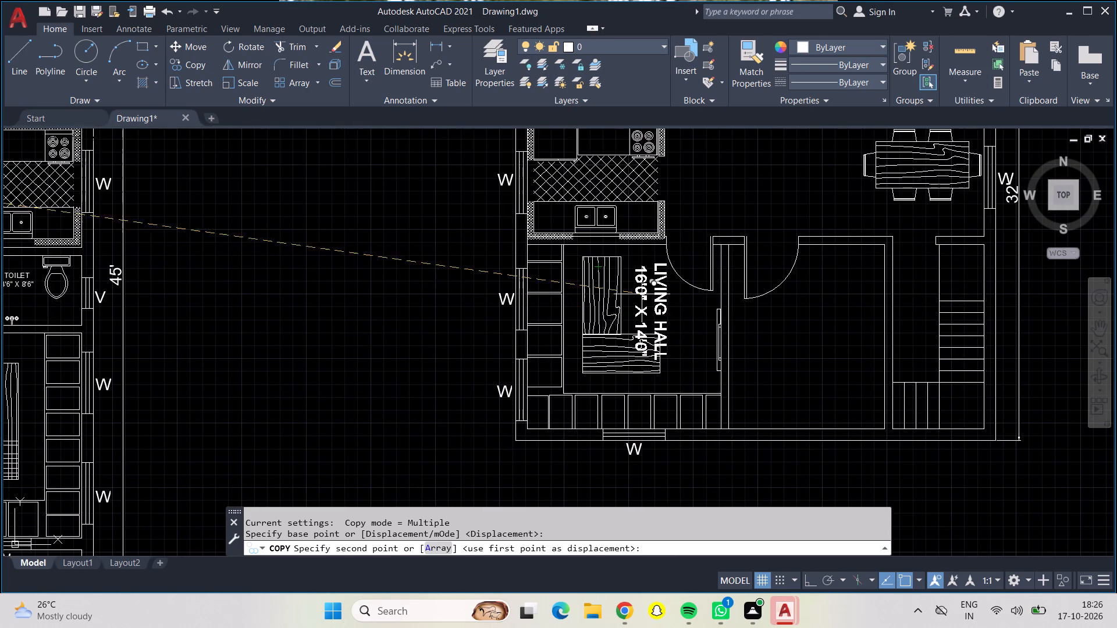
scroll(635, 271, up, 2)
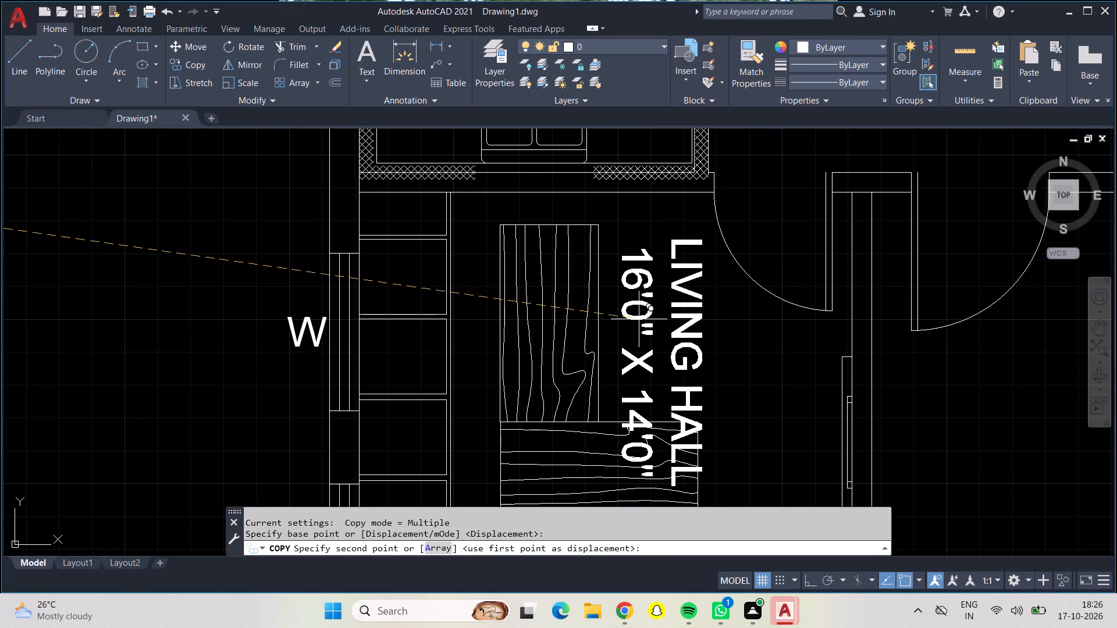
click(638, 317)
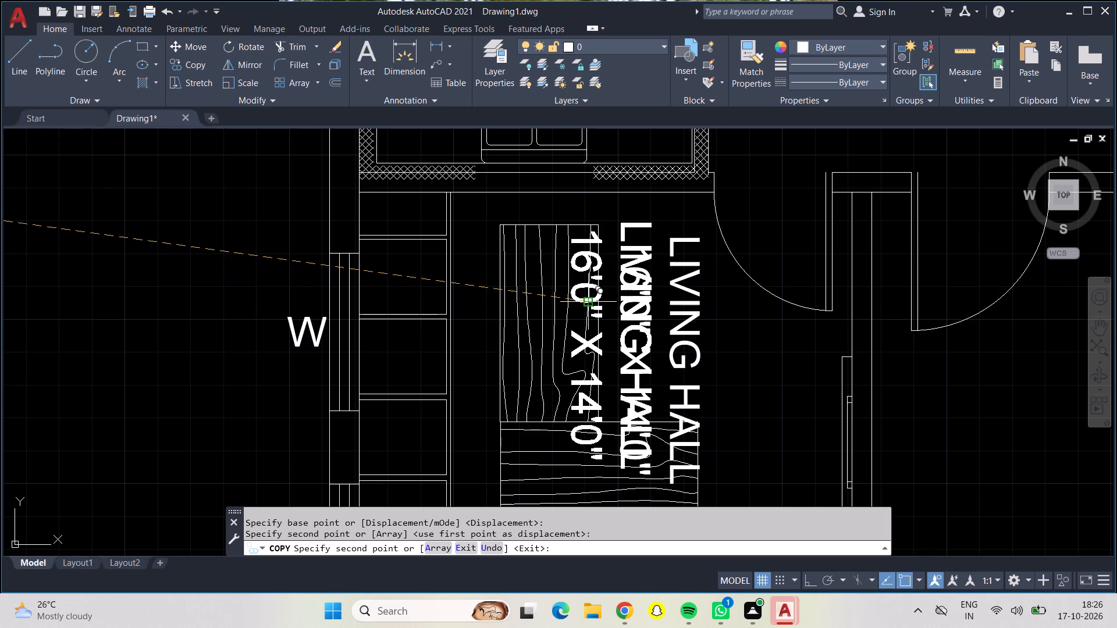
scroll(841, 335, up, 1)
scroll(842, 340, down, 1)
scroll(849, 352, up, 1)
scroll(913, 358, down, 2)
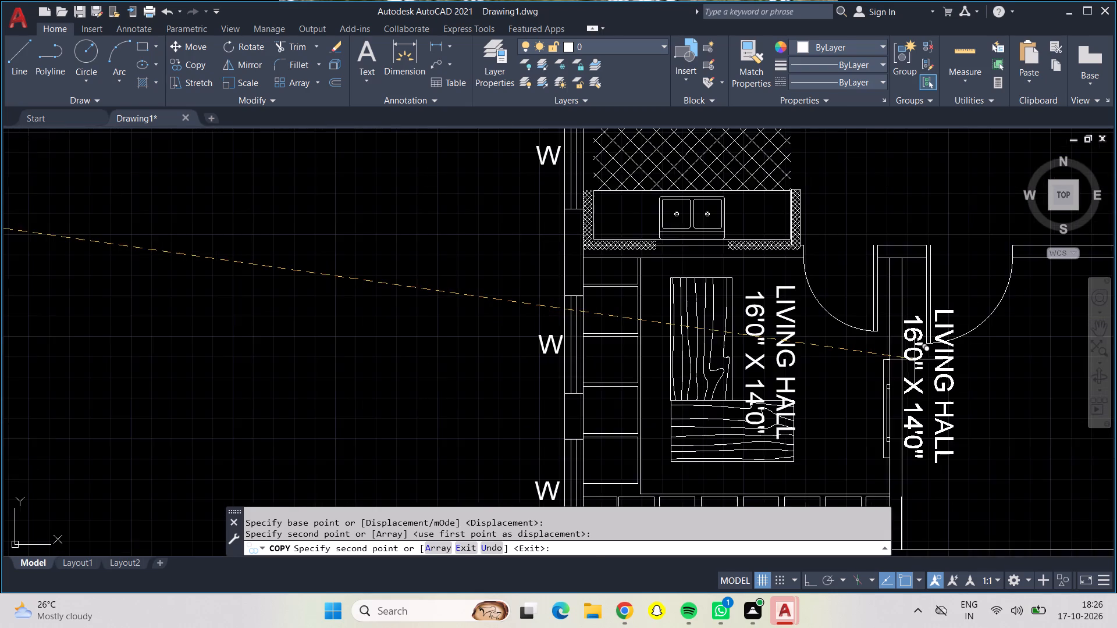
scroll(915, 359, down, 1)
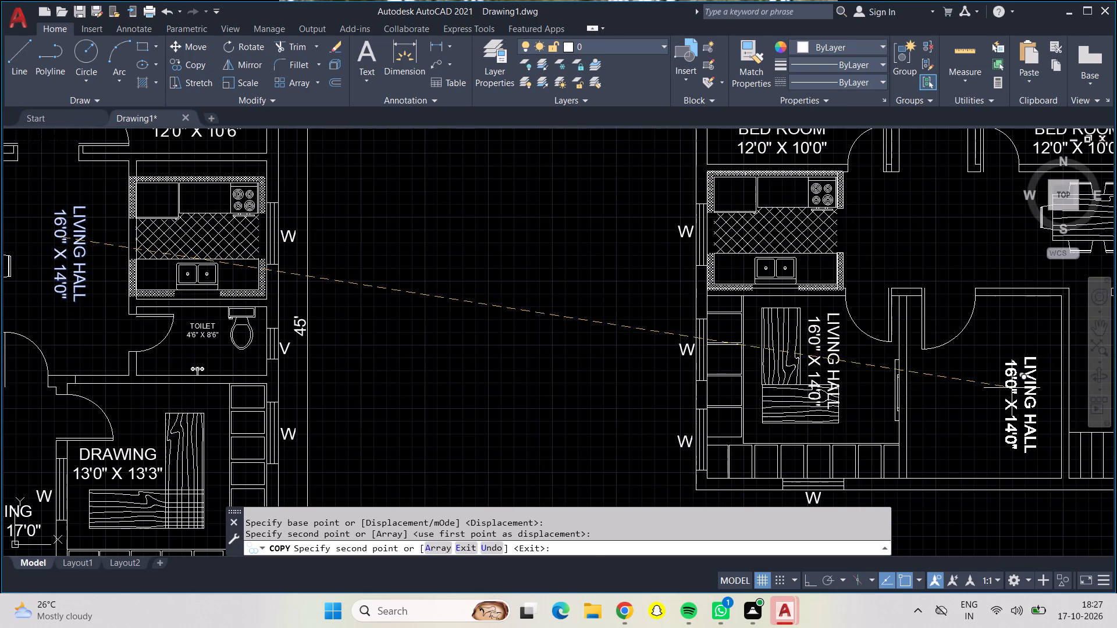
middle_drag(1012, 388, 779, 388)
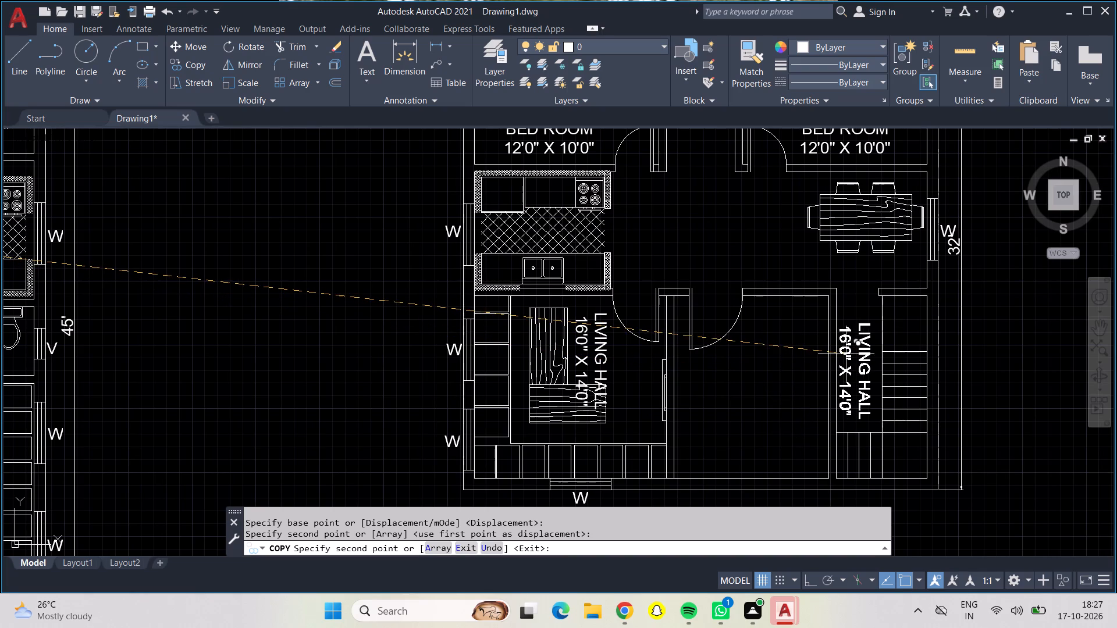
scroll(848, 359, up, 1)
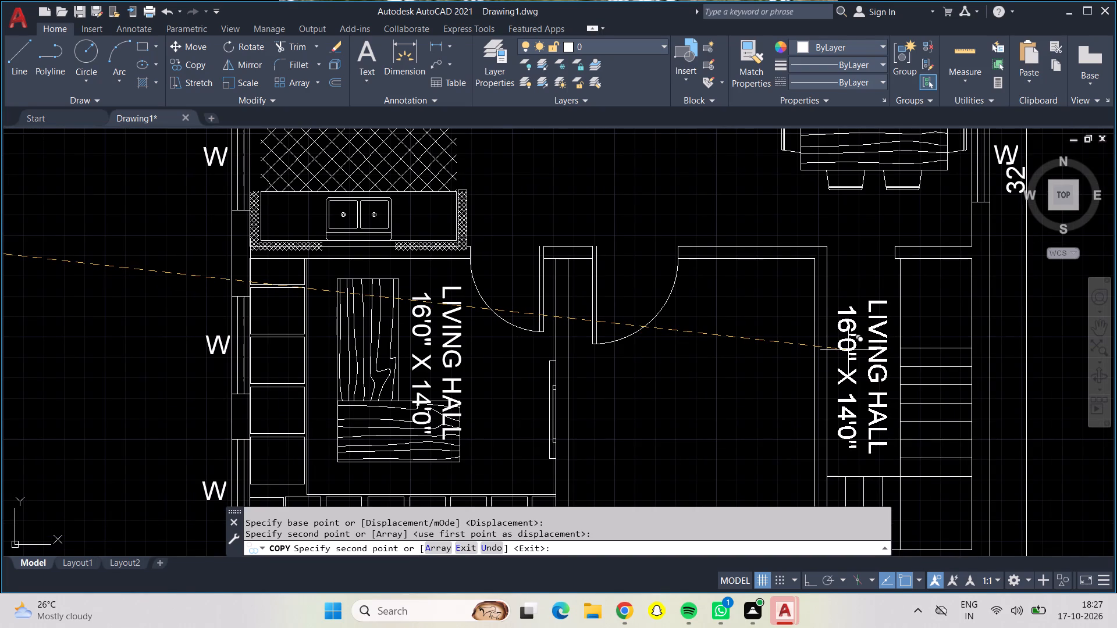
scroll(664, 374, down, 1)
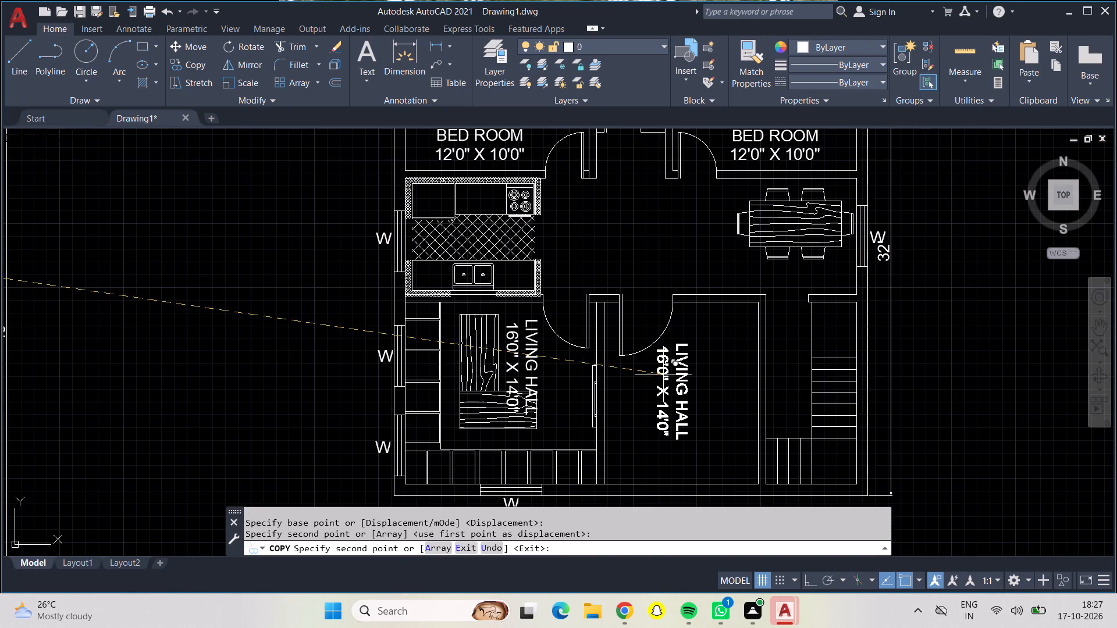
middle_drag(631, 211, 661, 315)
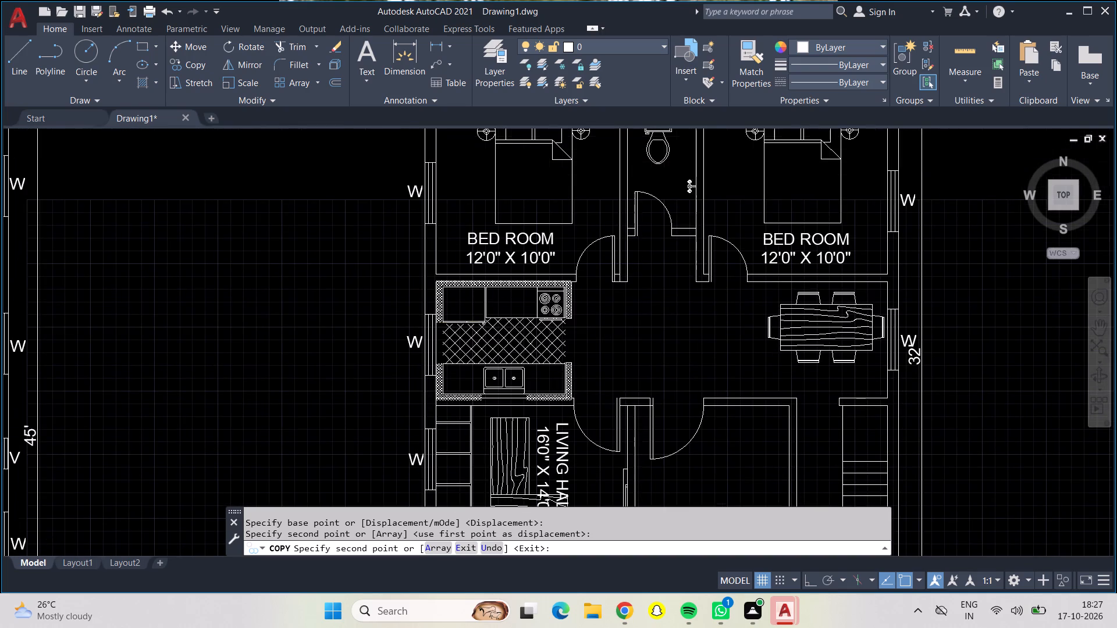
key(Escape)
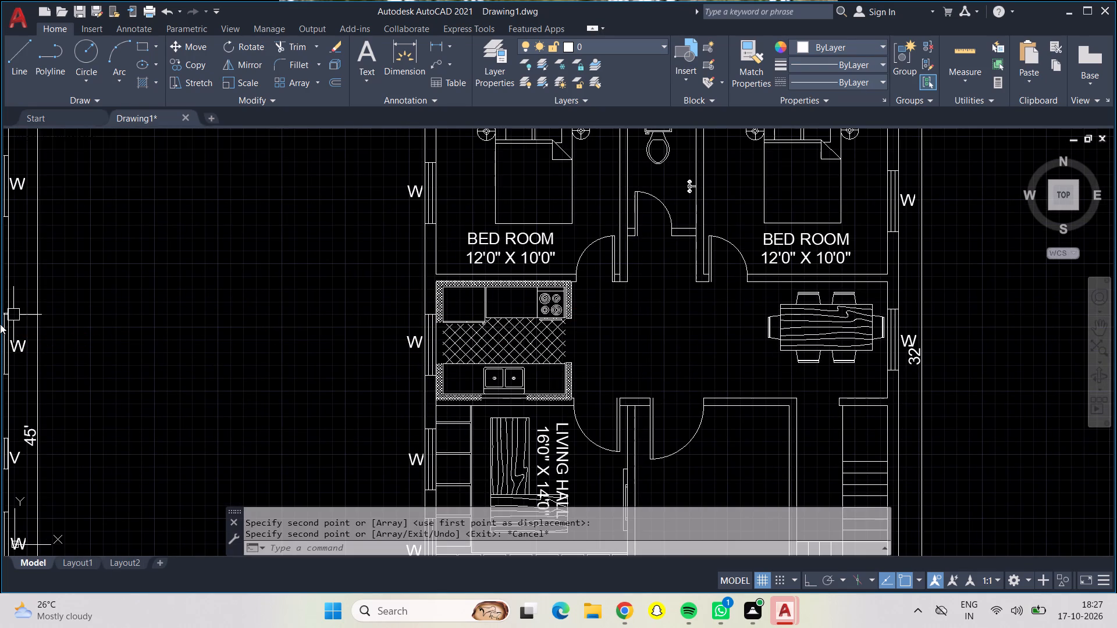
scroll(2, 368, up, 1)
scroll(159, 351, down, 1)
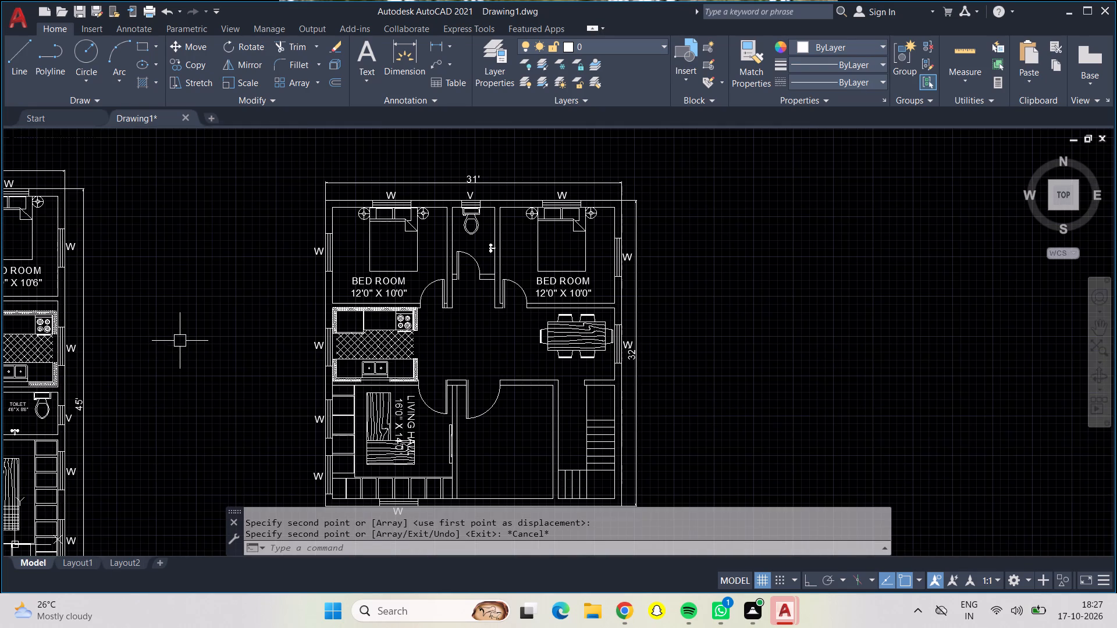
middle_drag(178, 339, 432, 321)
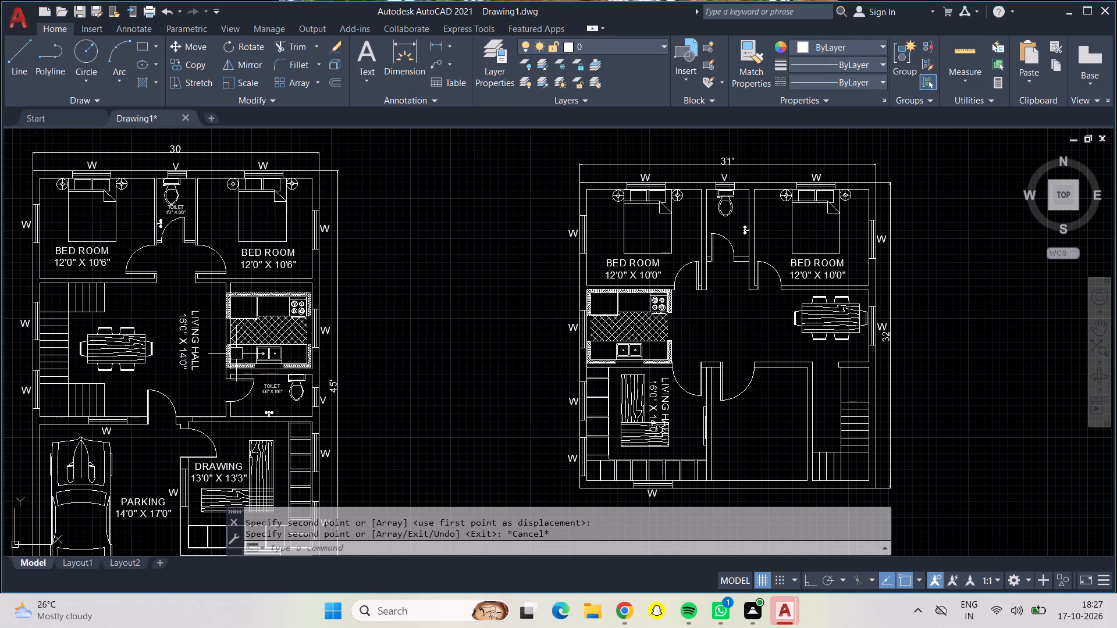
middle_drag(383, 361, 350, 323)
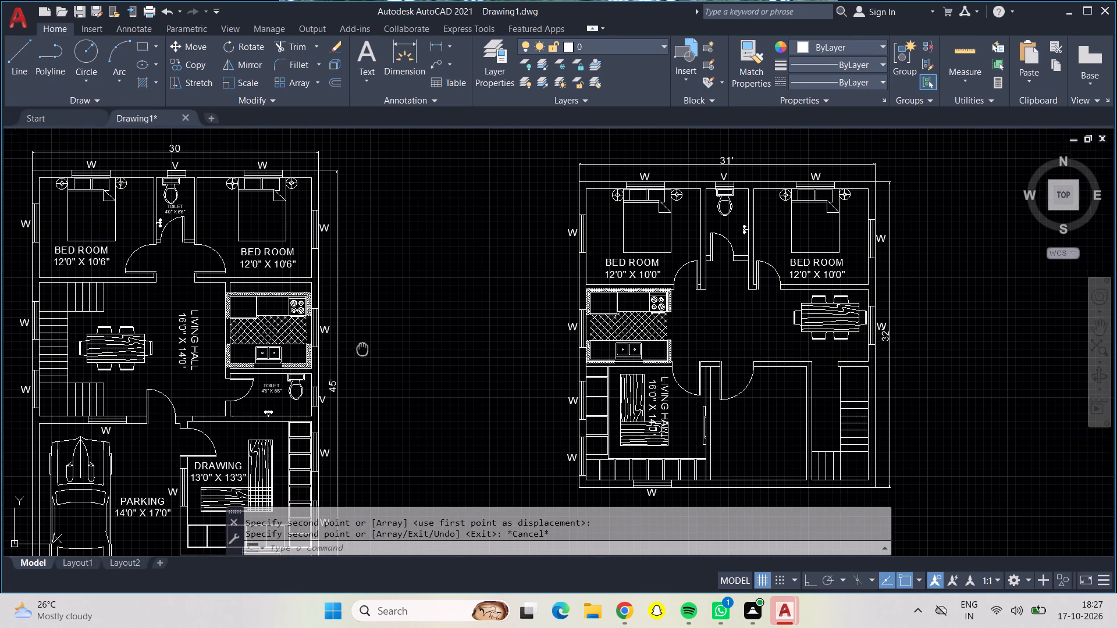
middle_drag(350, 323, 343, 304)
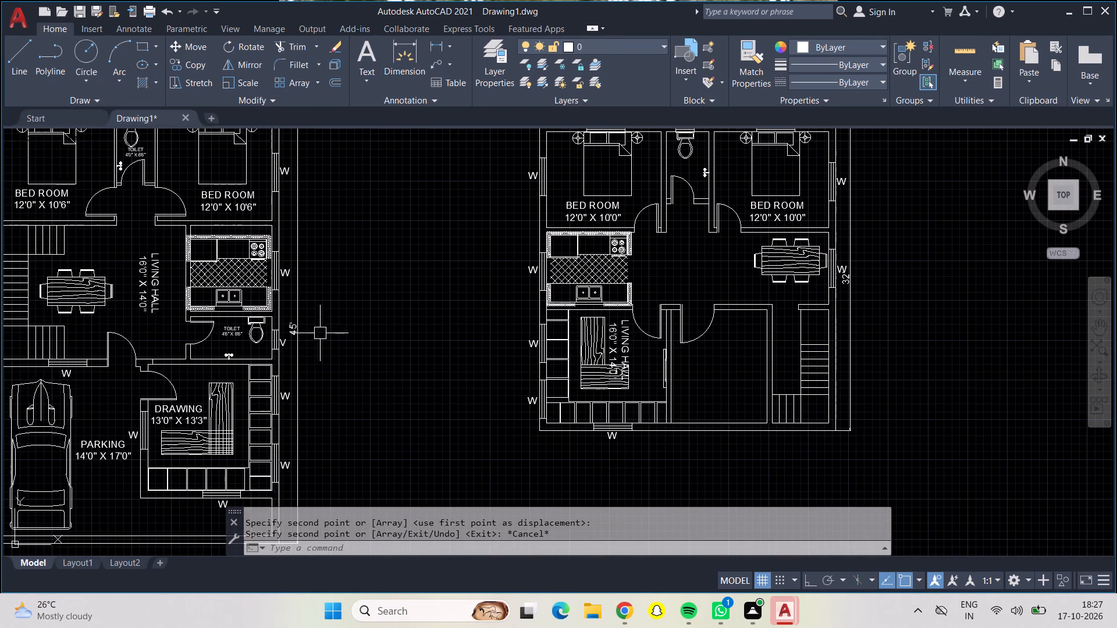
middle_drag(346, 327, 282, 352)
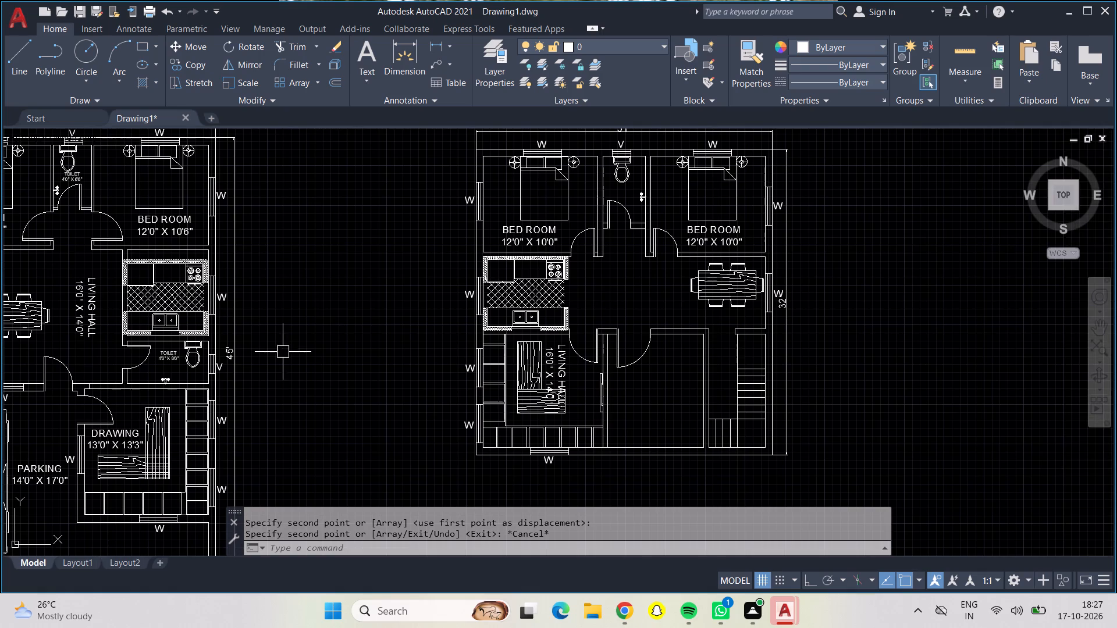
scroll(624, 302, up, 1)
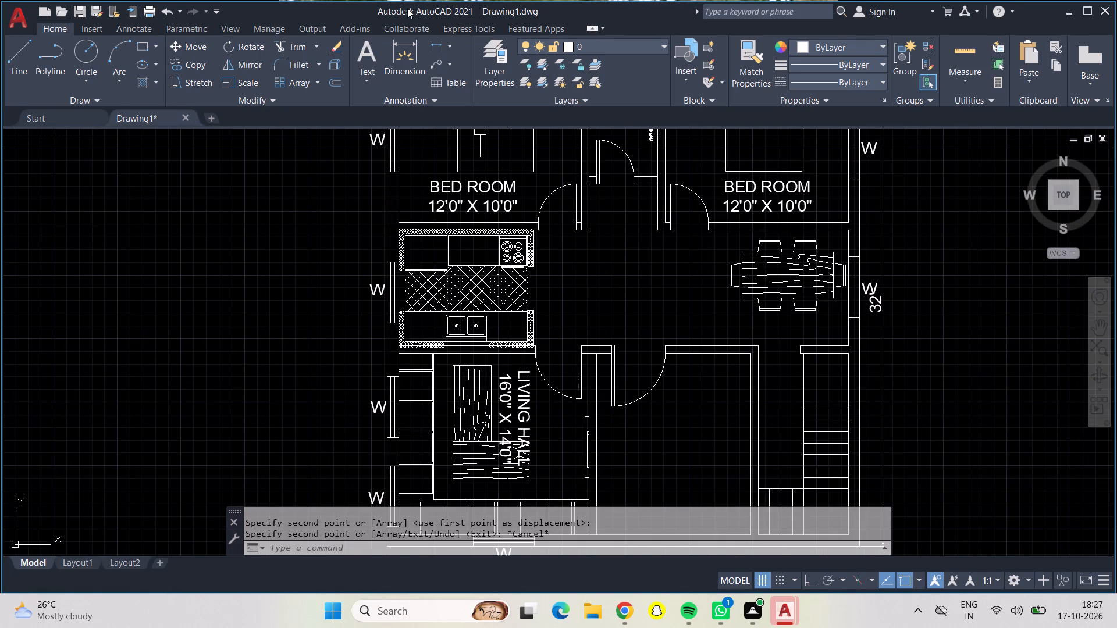
Add a centred 9" high multiline text label reading LOBBY over 11'5" X 7'7" between the kitchen and the dining table of the second plan.
click(369, 49)
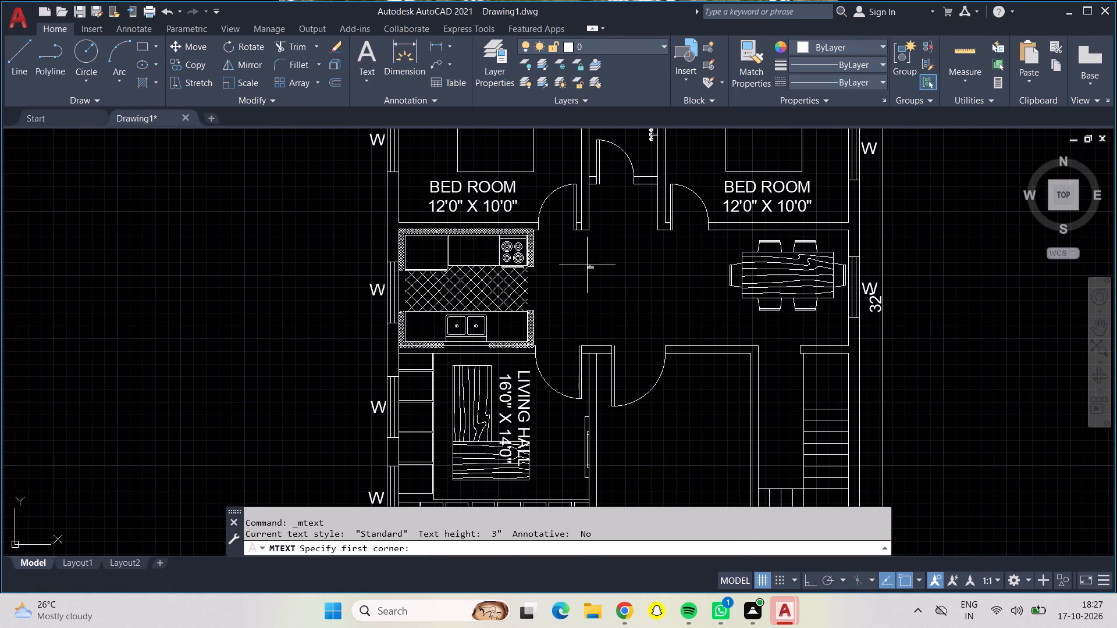
click(587, 265)
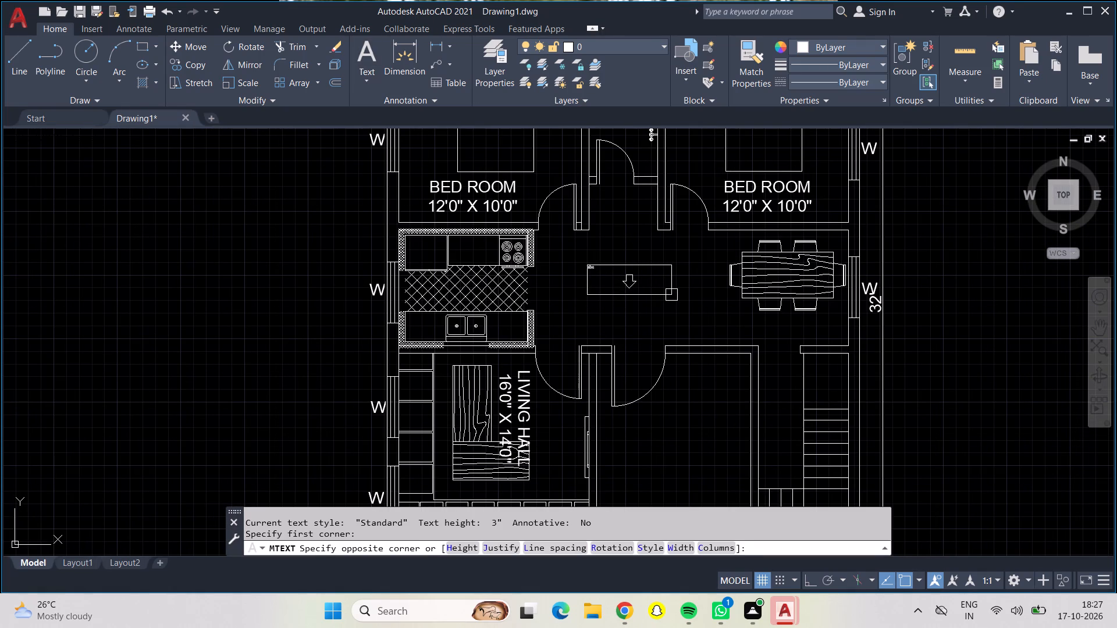
drag(671, 295, 677, 295)
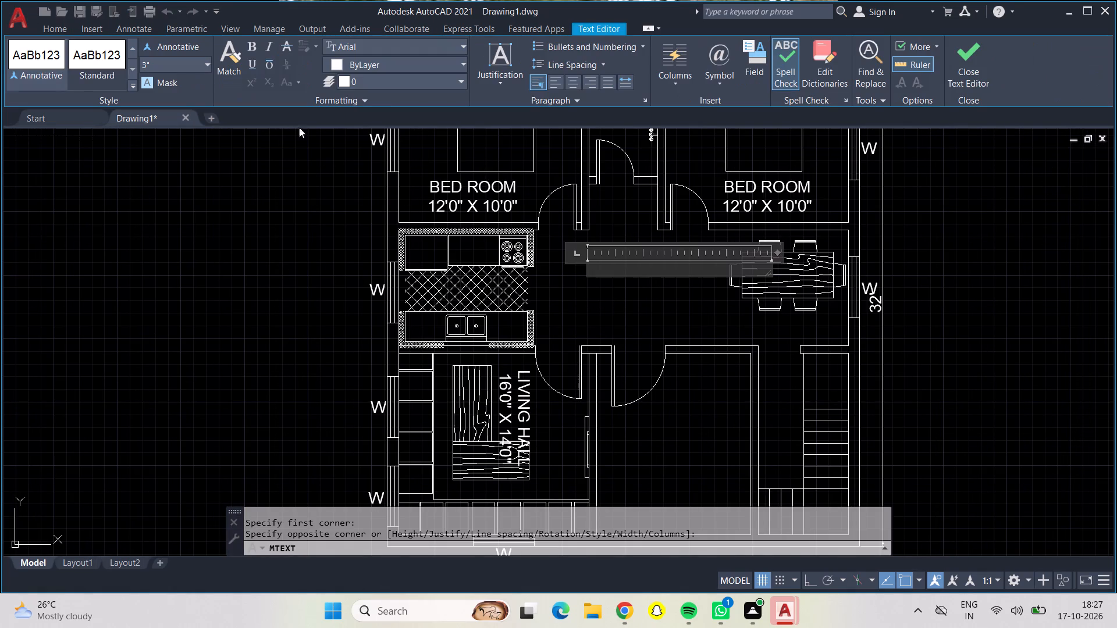
click(206, 61)
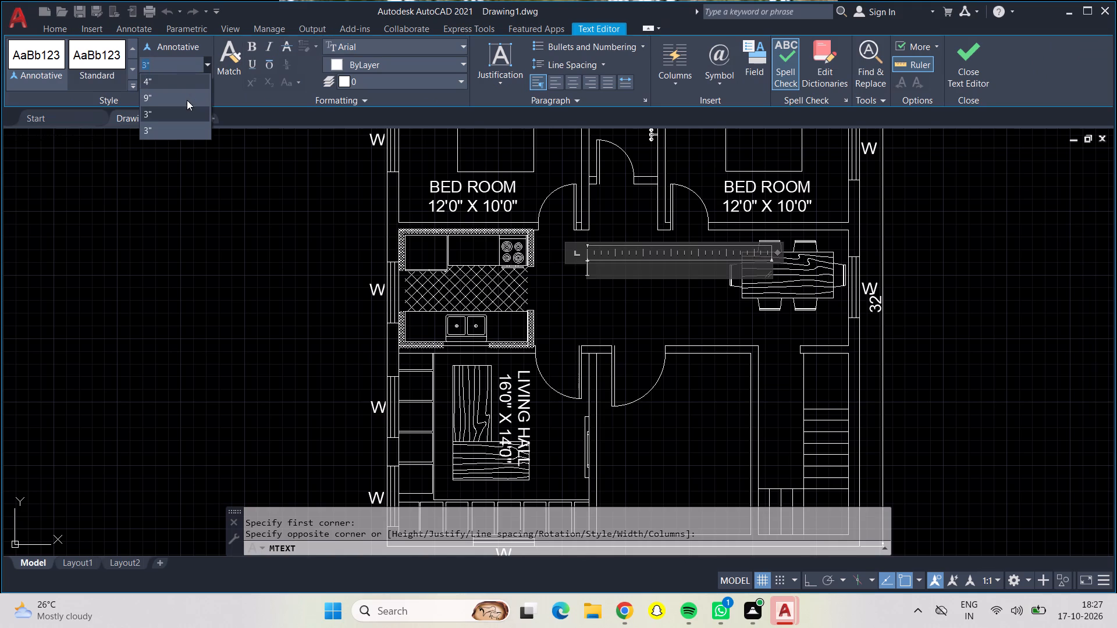
click(187, 100)
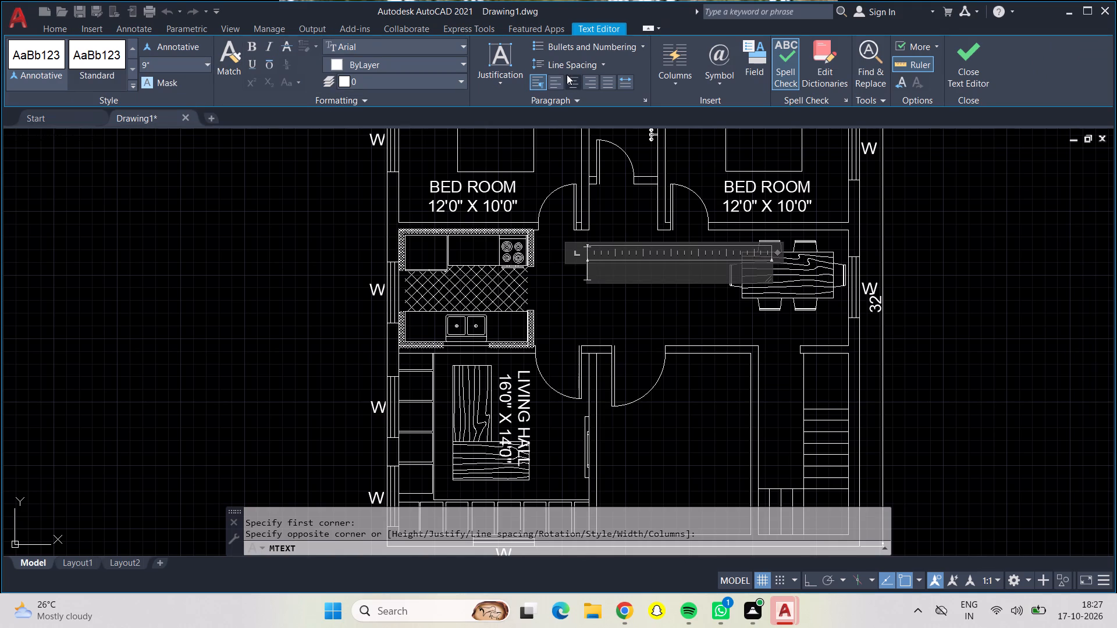
click(567, 74)
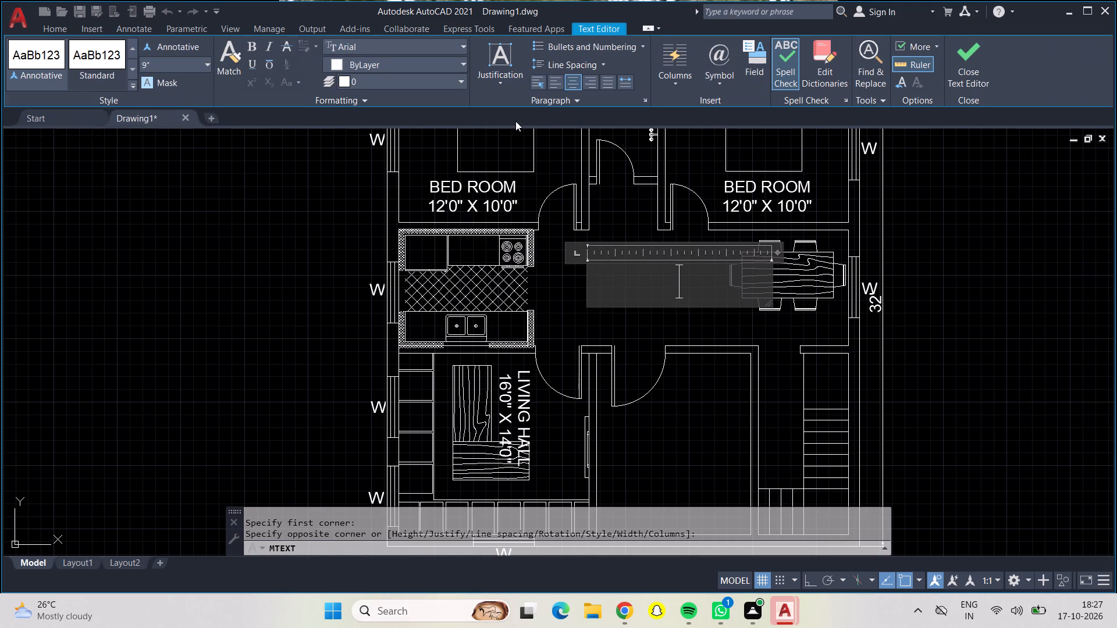
key(shift+l)
key(shift+l)
click(699, 273)
text(LO)
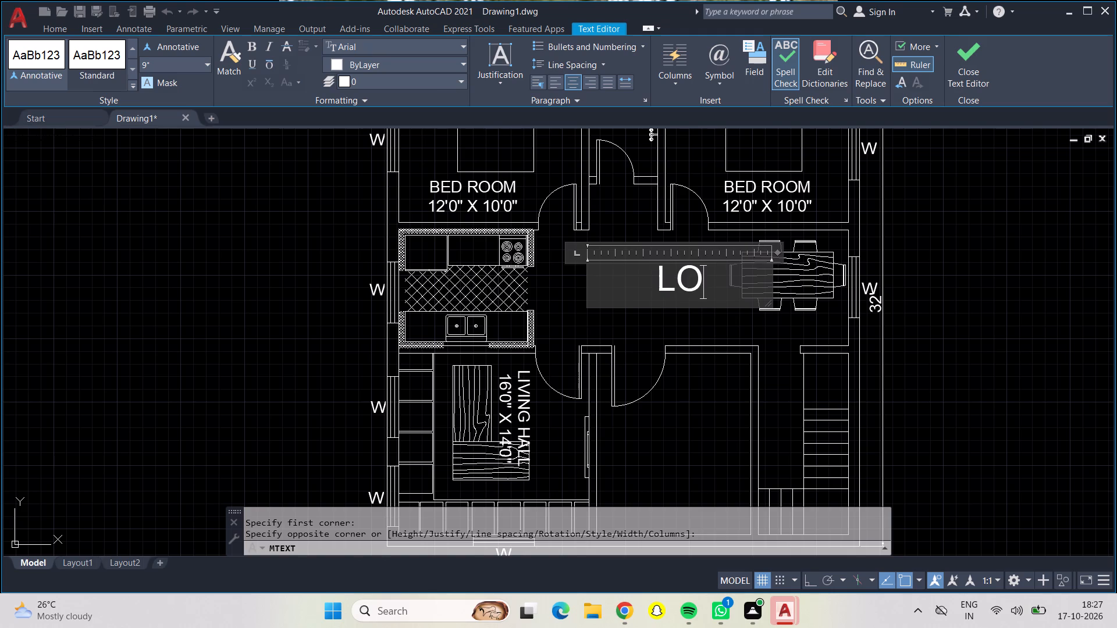
text(BBY)
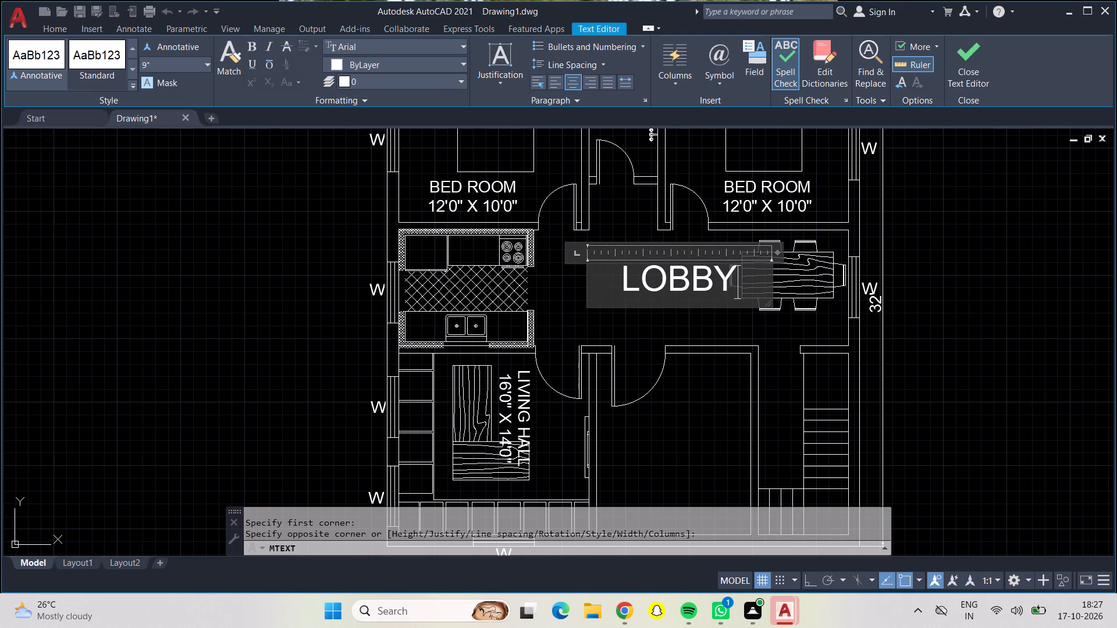
key(Return)
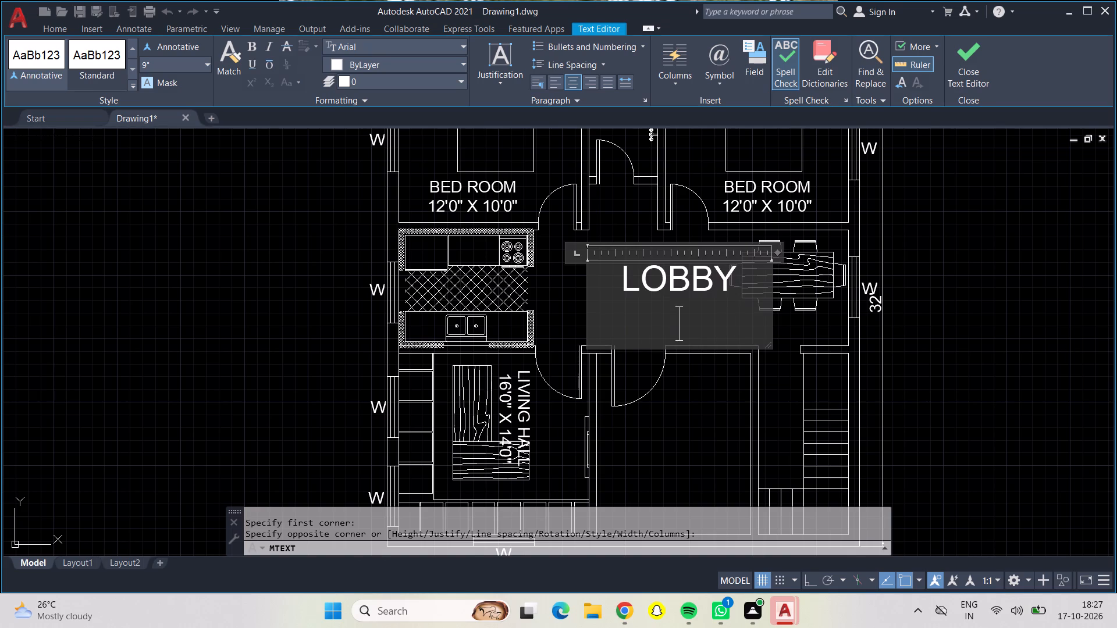
text(11)
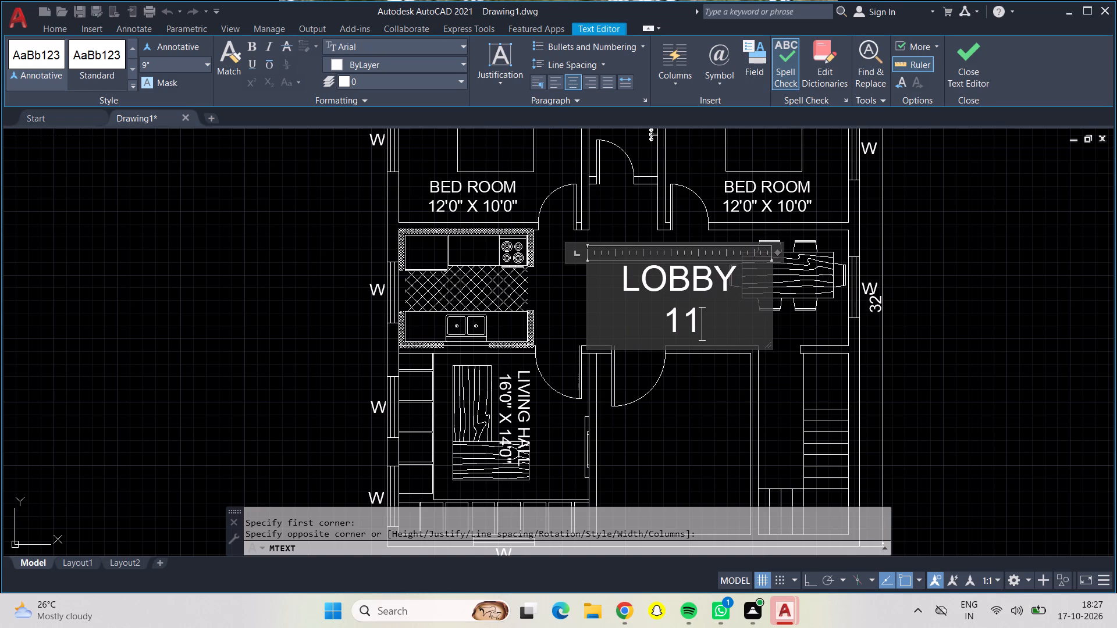
text('5" X)
key(space)
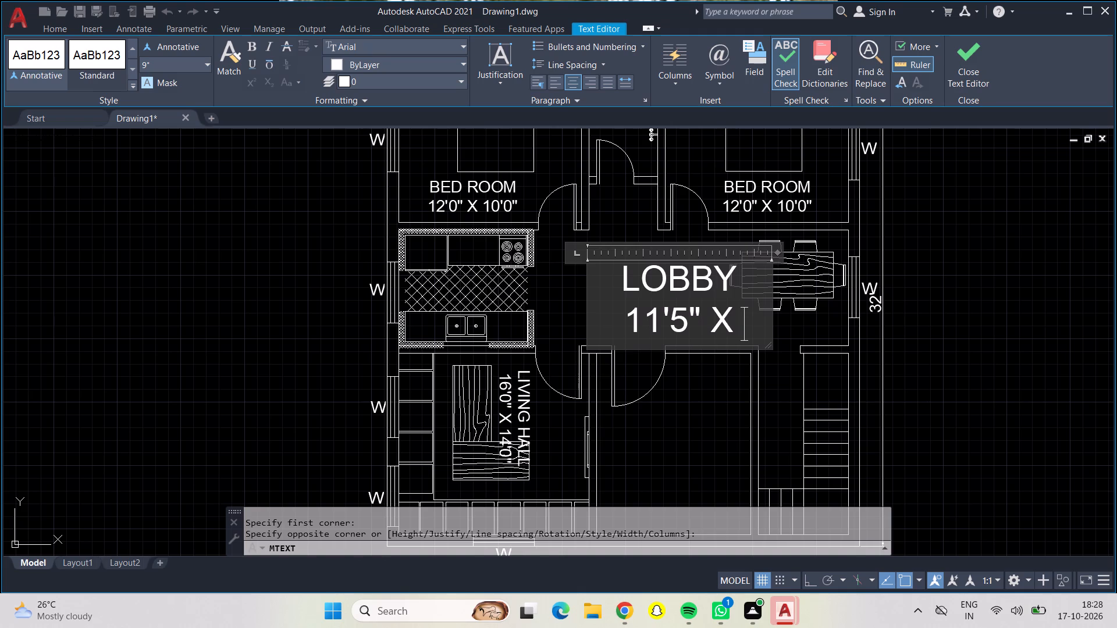
text(7'7")
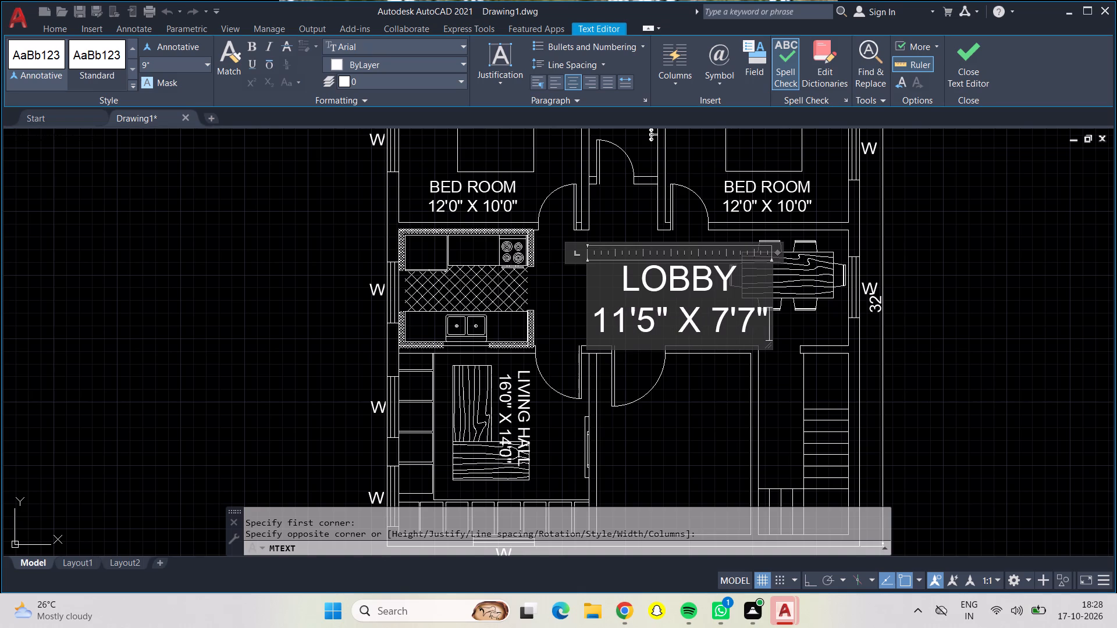
click(959, 308)
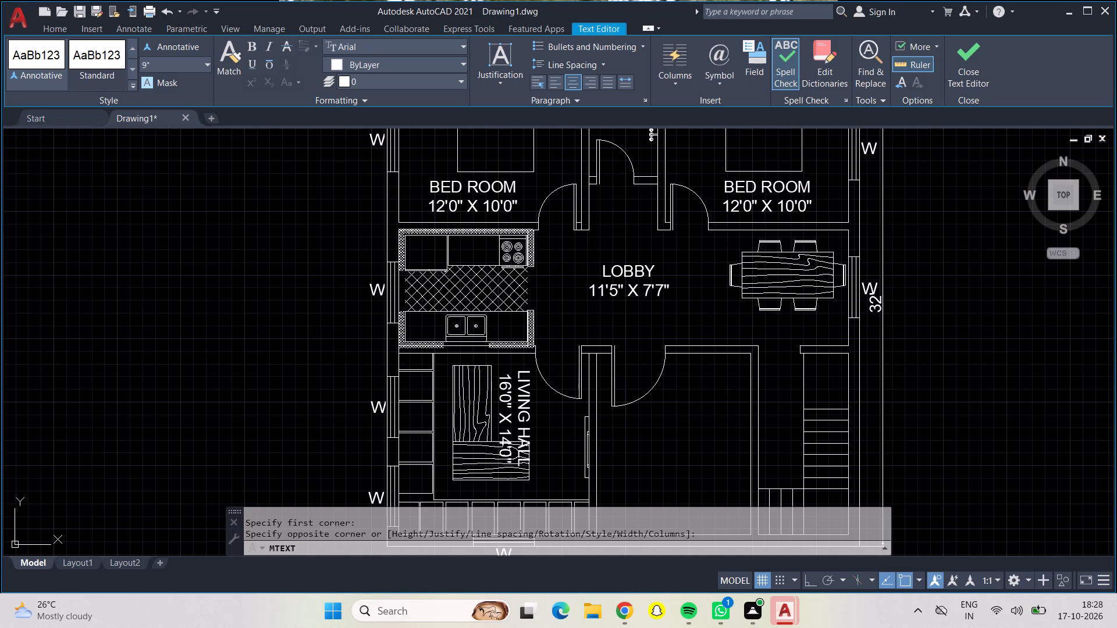
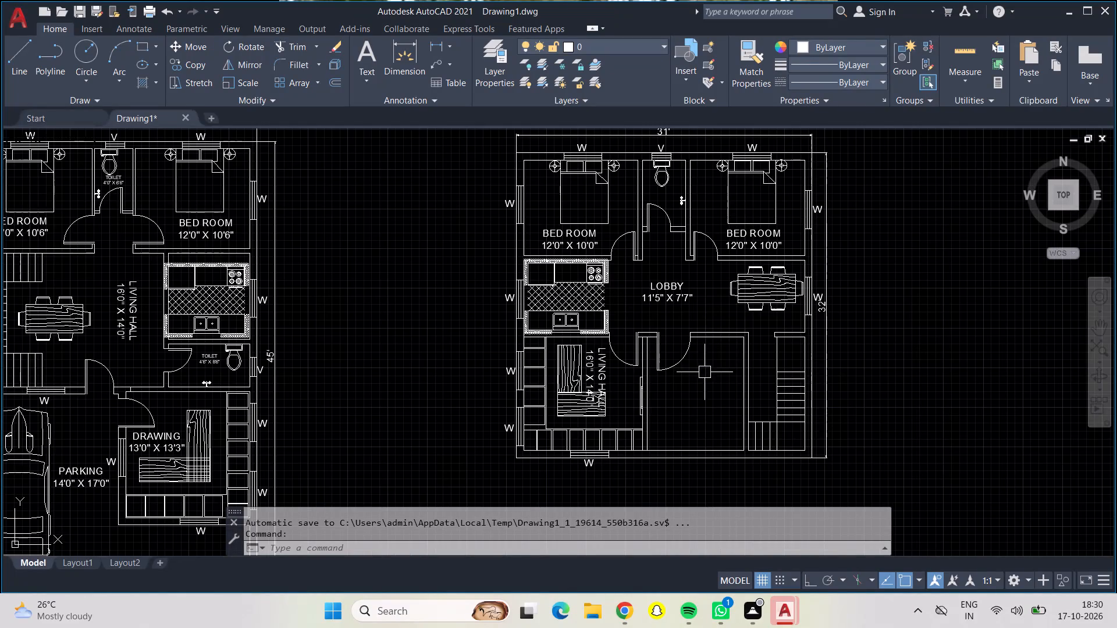
Dimension the inside length and width of the second plan's LIVING HALL room, wall face to wall face.
middle_drag(721, 399, 736, 379)
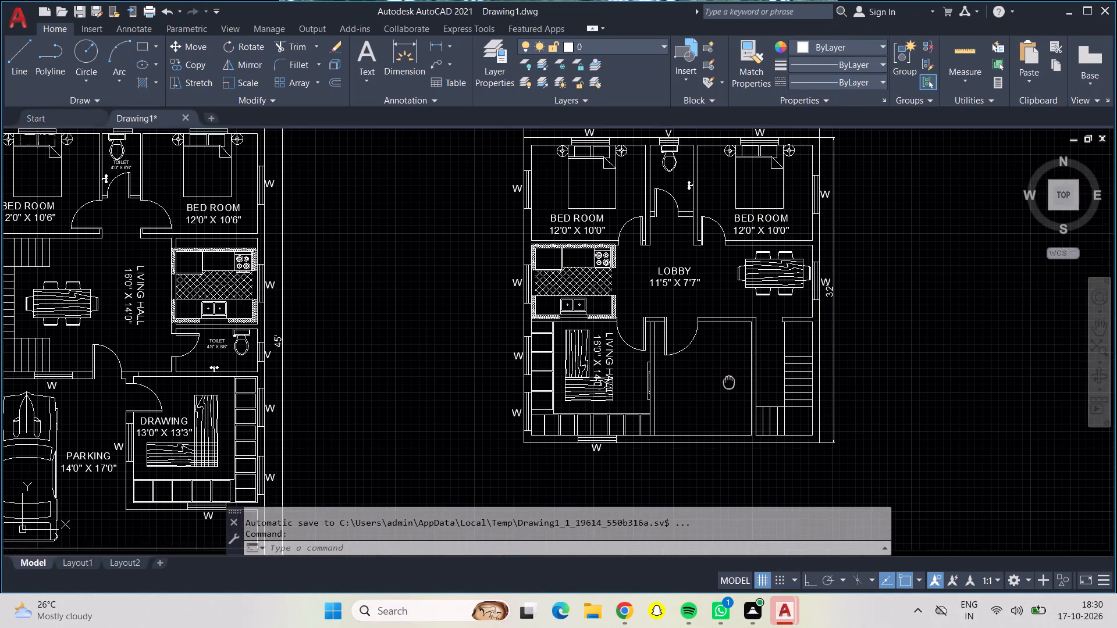
middle_drag(736, 379, 738, 367)
scroll(616, 330, up, 1)
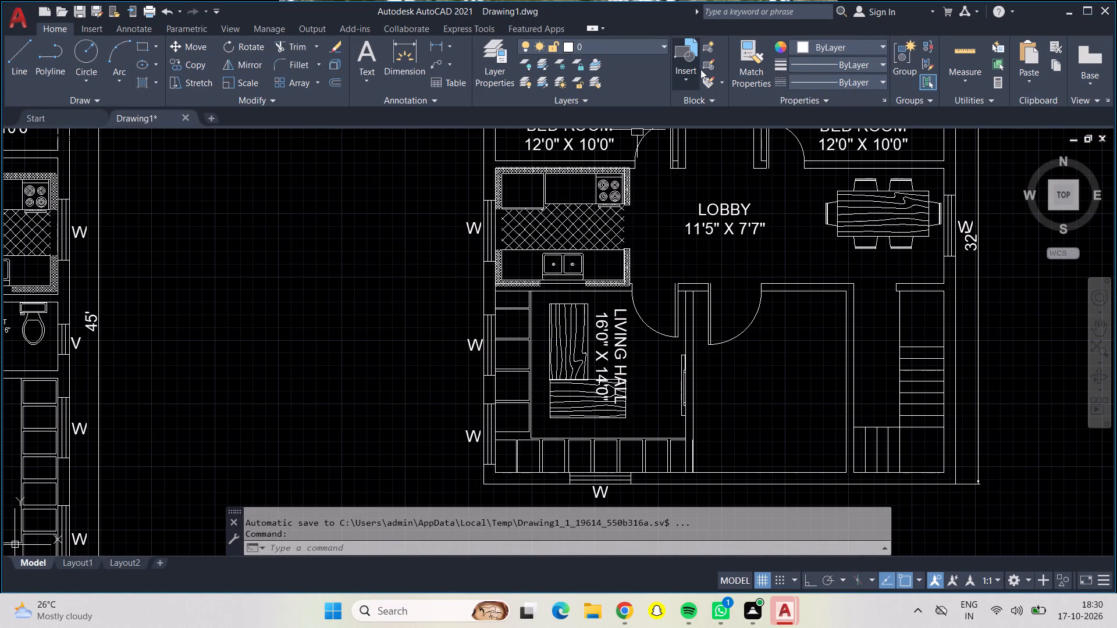
click(407, 59)
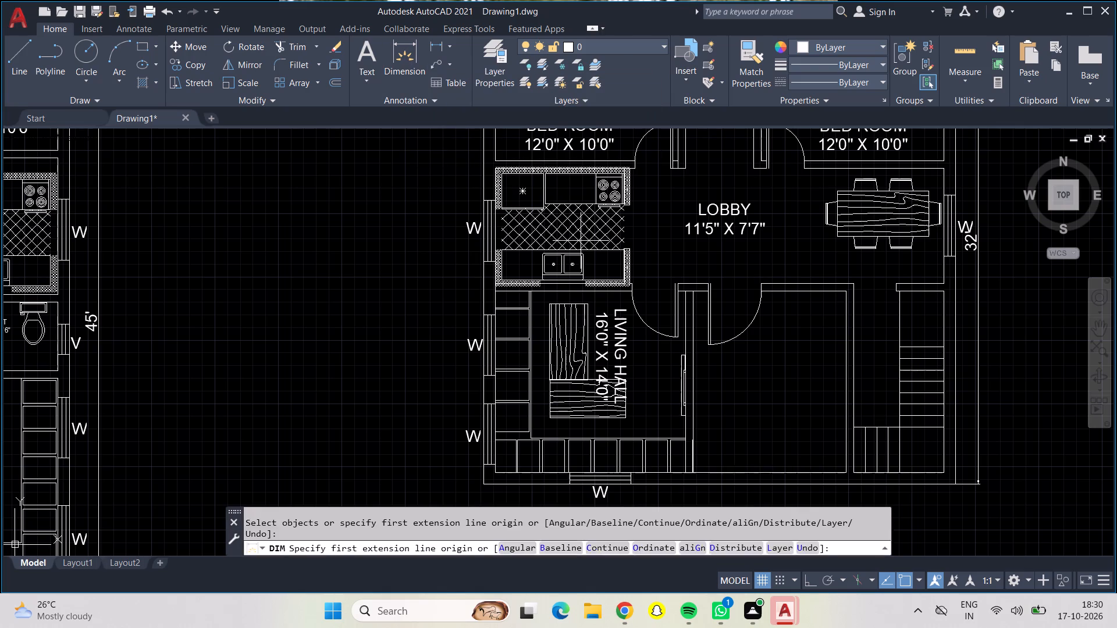
scroll(683, 292, down, 1)
scroll(683, 292, up, 1)
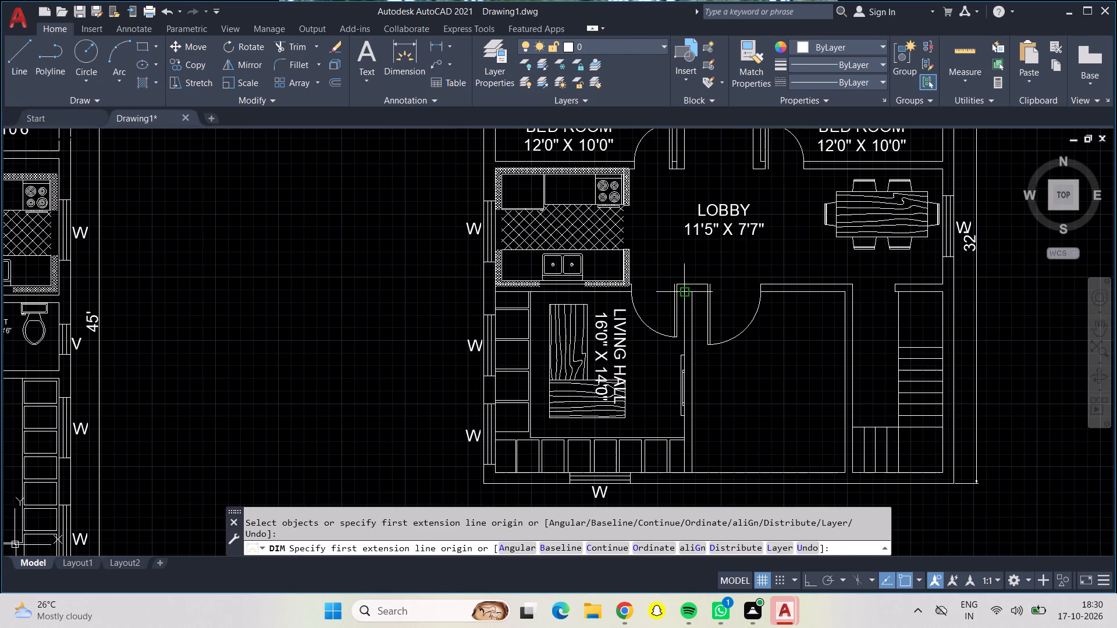
click(688, 293)
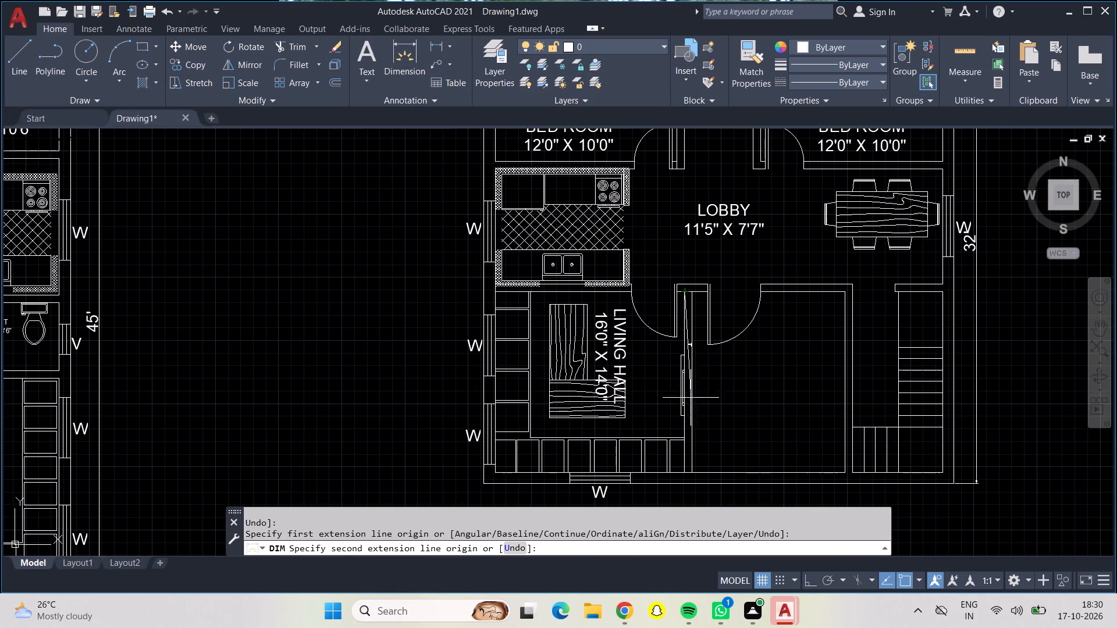
click(684, 468)
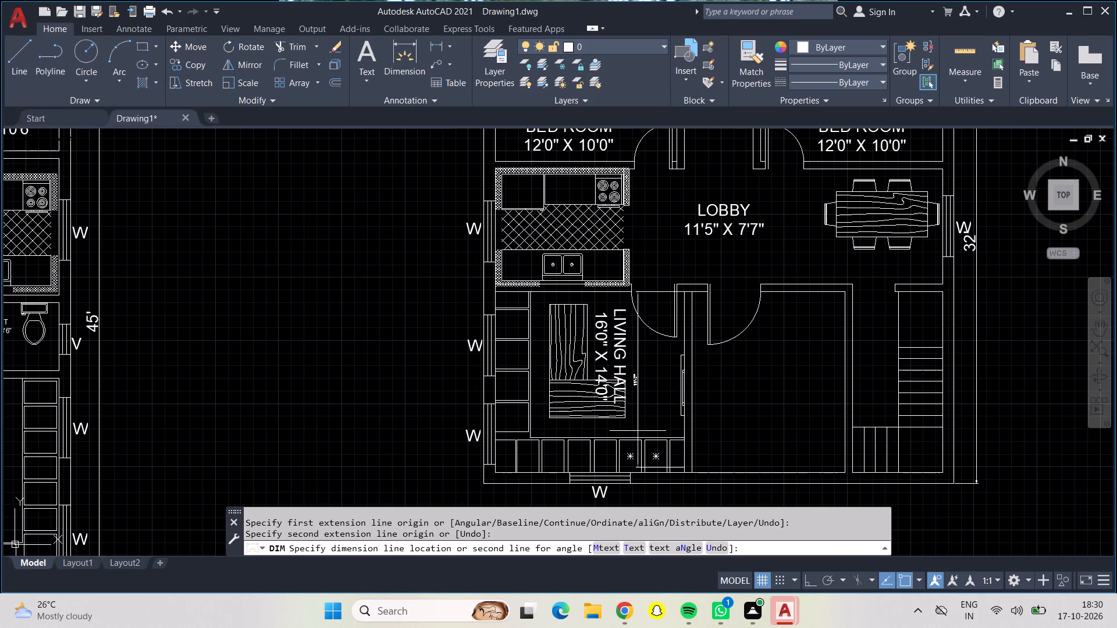
click(639, 397)
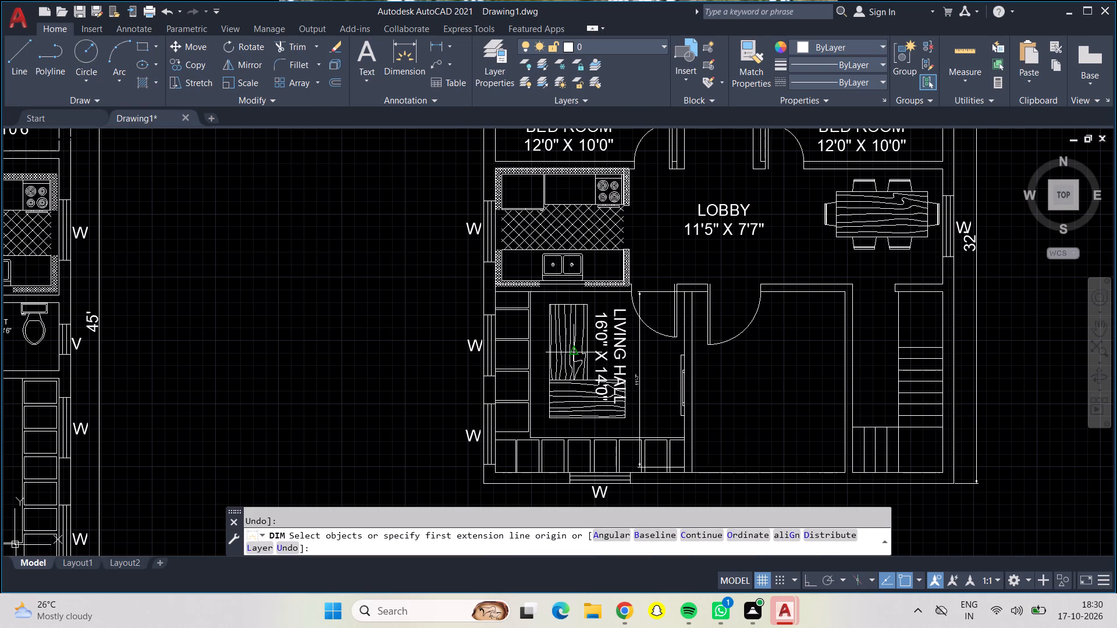
click(498, 294)
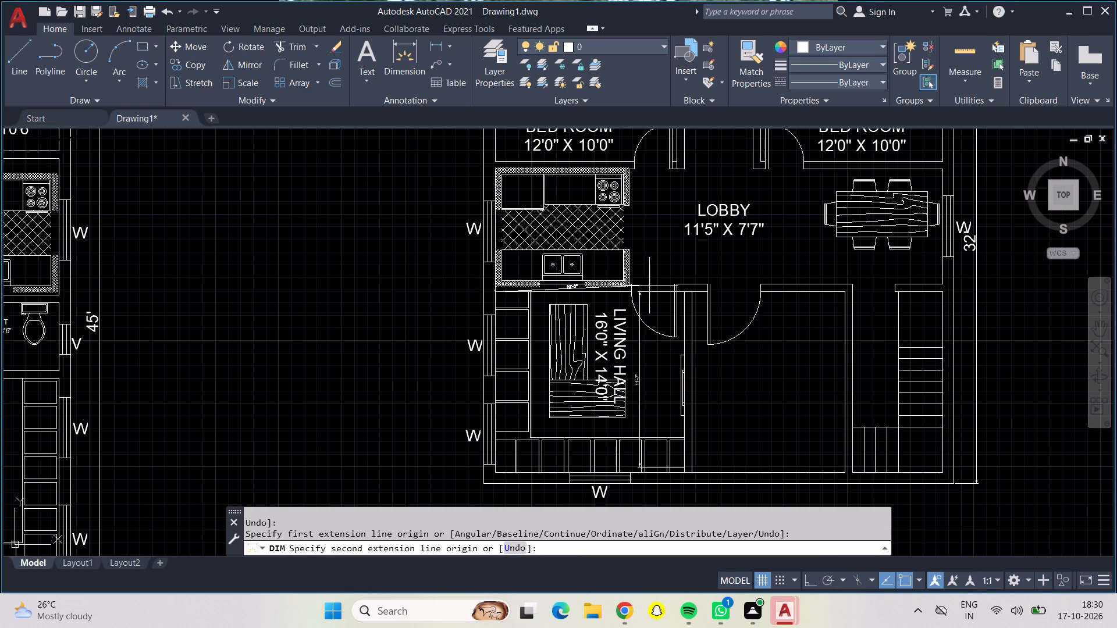
click(687, 291)
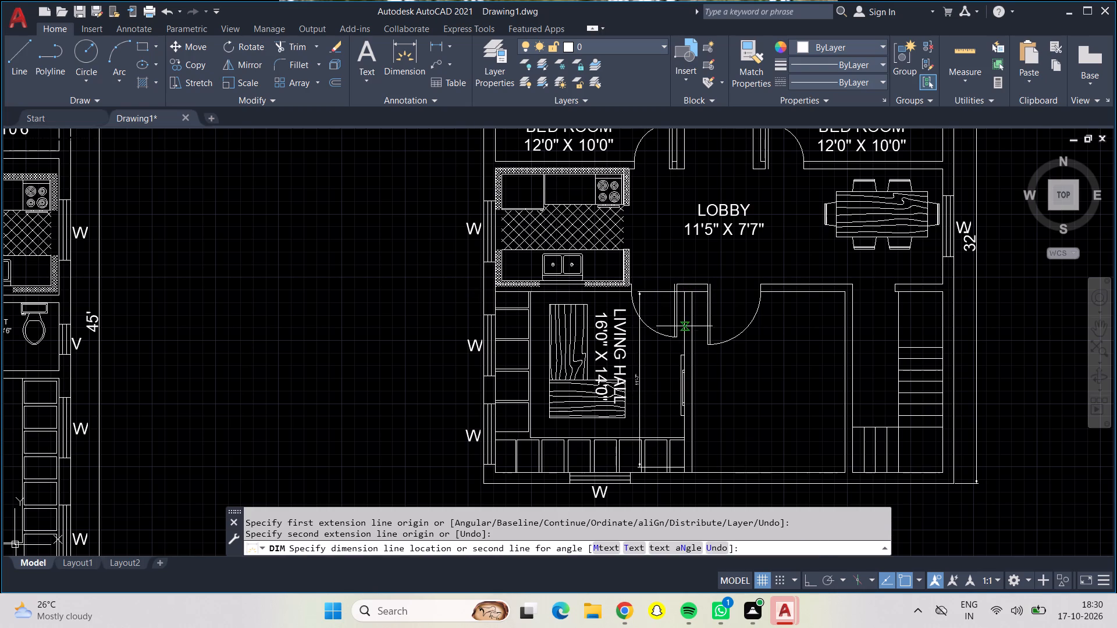
click(684, 353)
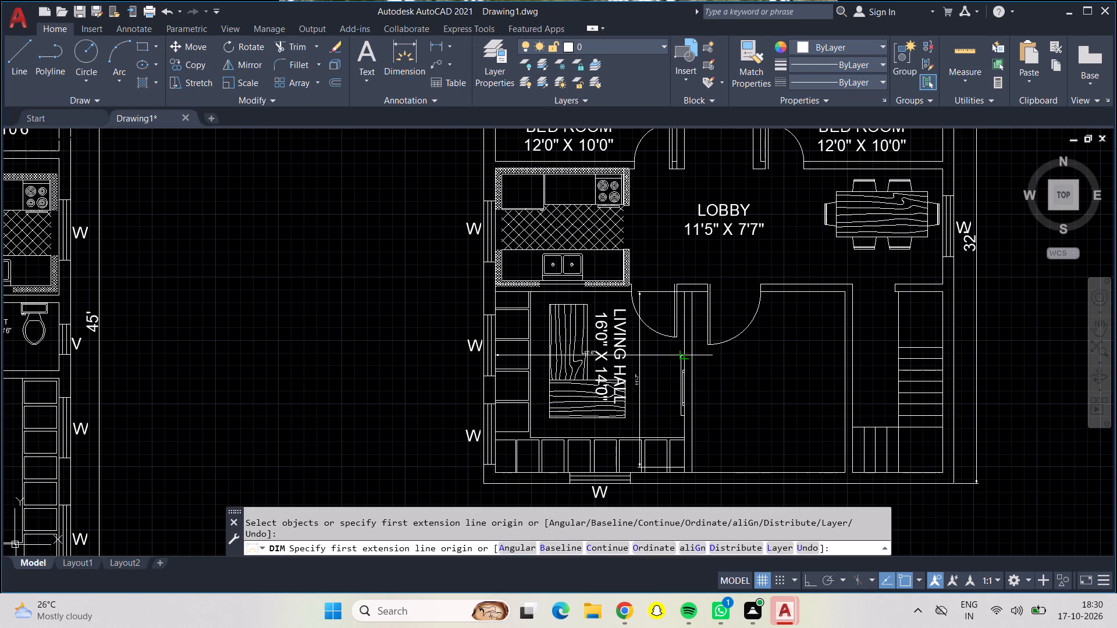
key(Escape)
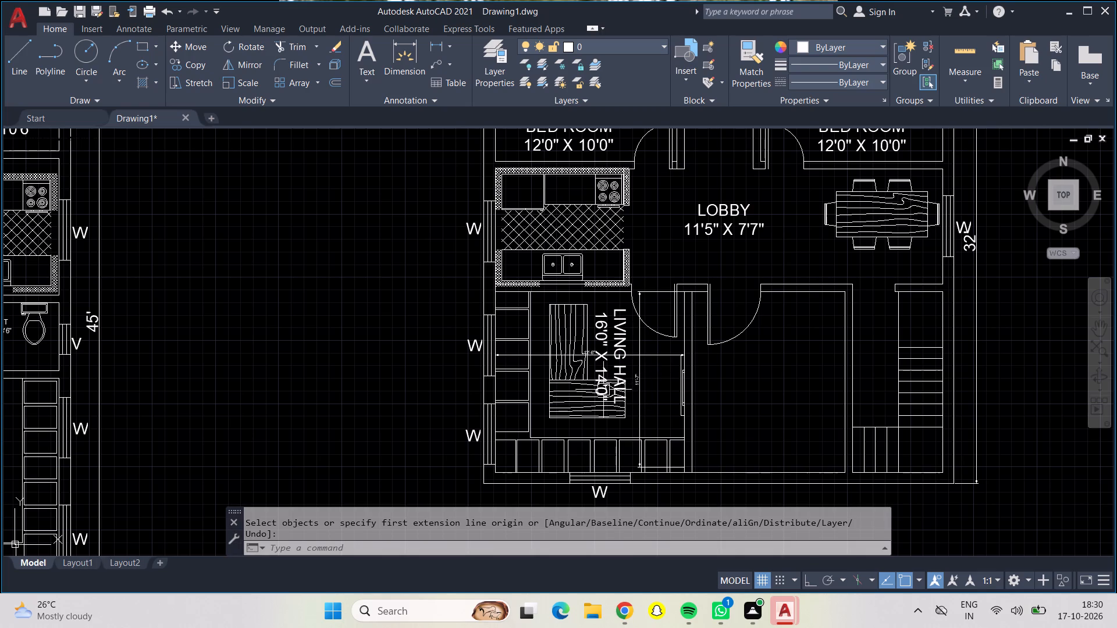
Change the size line of the second plan's vertical LIVING HALL label to 12'6" X 11'7".
scroll(631, 374, down, 1)
scroll(631, 374, up, 1)
scroll(631, 374, down, 1)
scroll(620, 367, up, 1)
scroll(620, 367, down, 1)
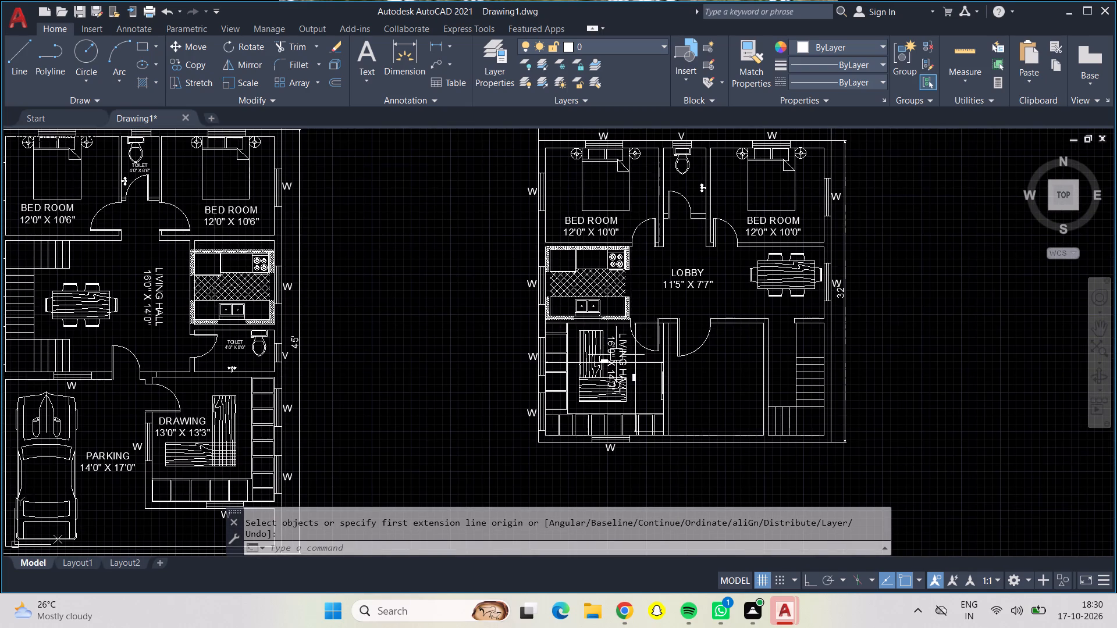
scroll(616, 354, up, 1)
scroll(616, 354, down, 1)
scroll(638, 354, up, 4)
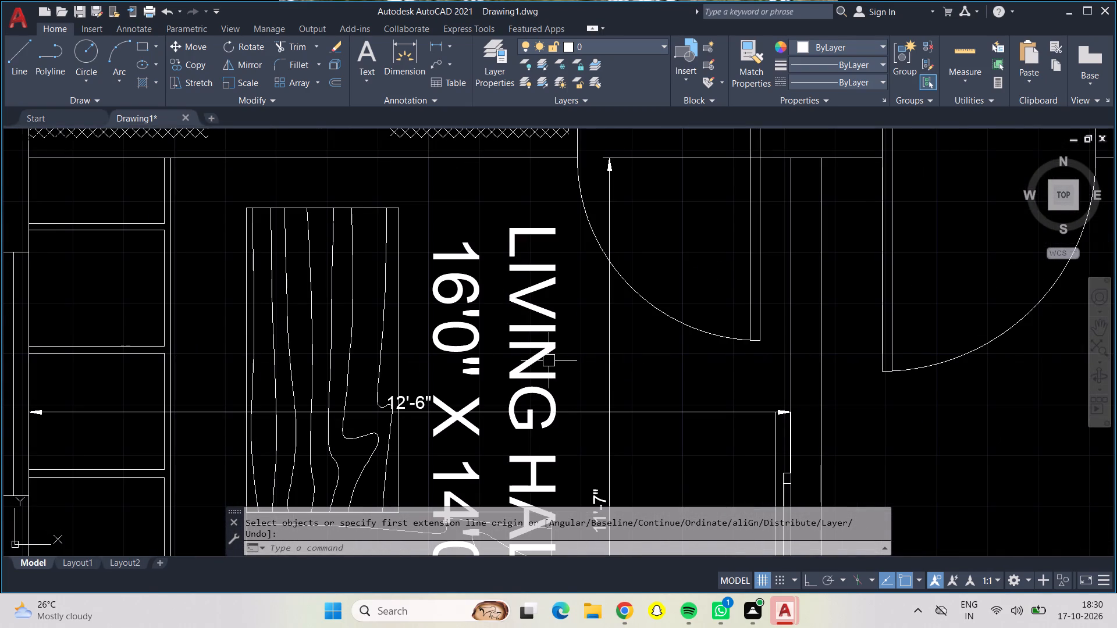
scroll(549, 361, down, 1)
double_click(549, 361)
double_click(545, 376)
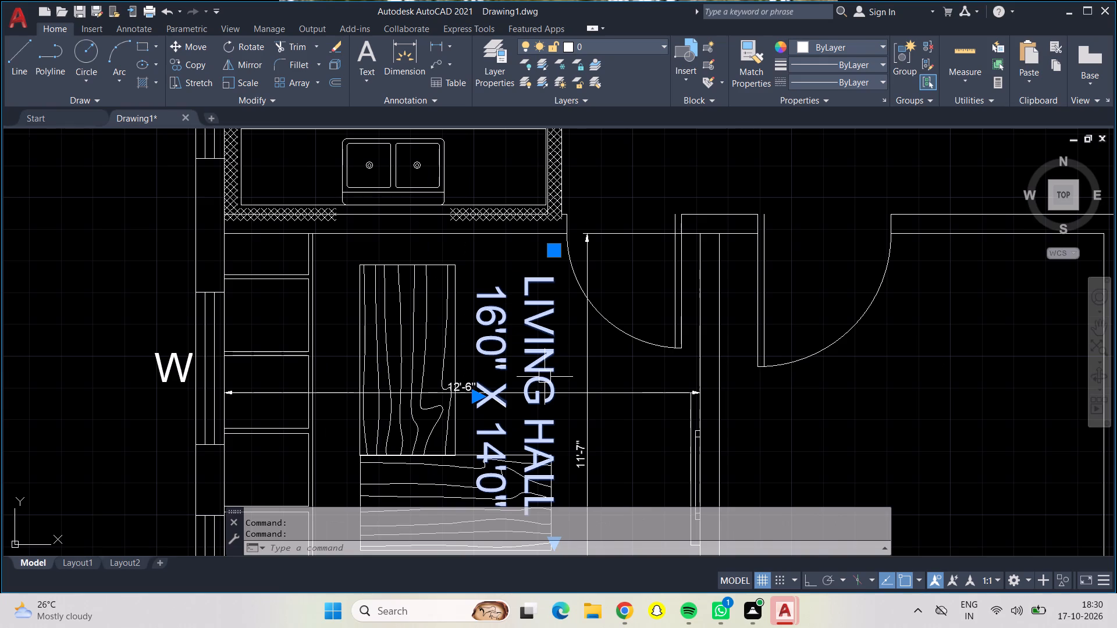
double_click(543, 378)
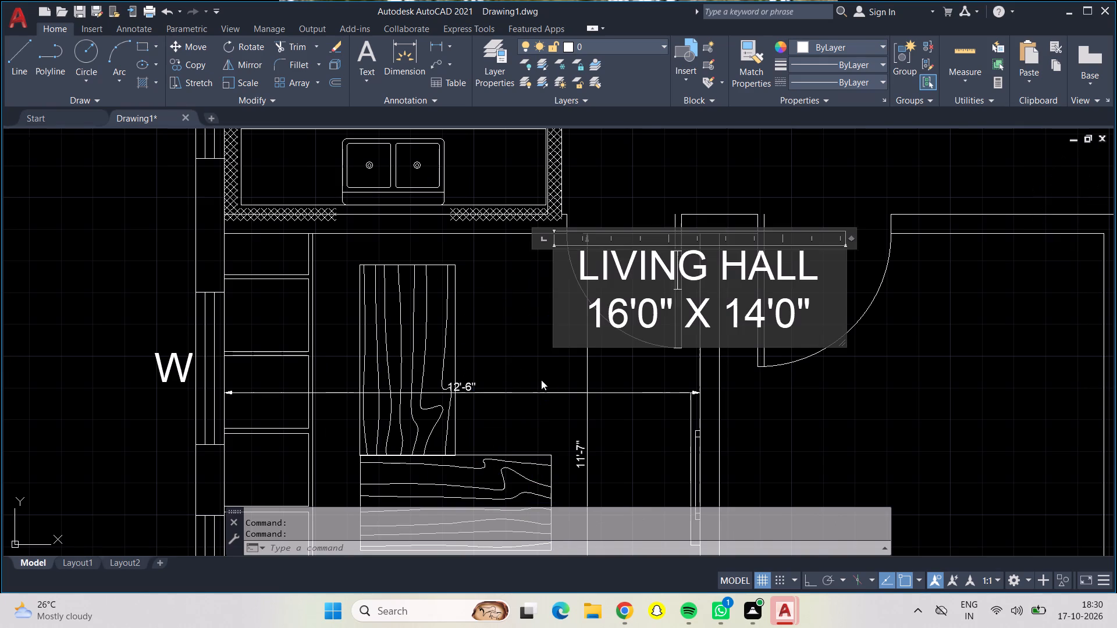
click(827, 309)
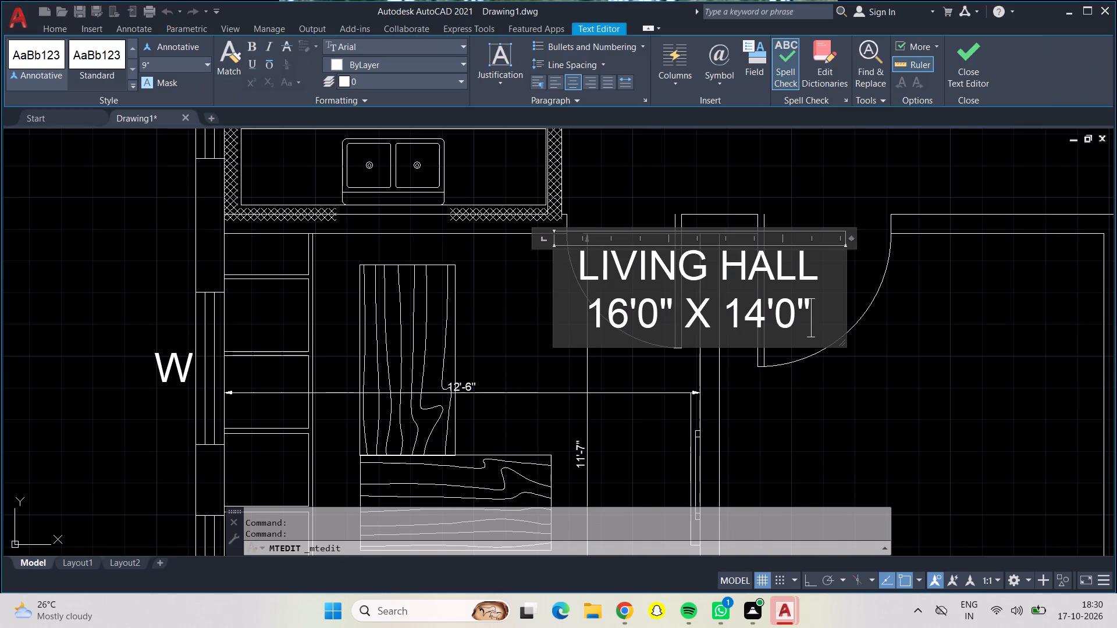
key(BackSpace)
key(BackSpace)
key(BackSpace)
key(BackSpace)
key(BackSpace)
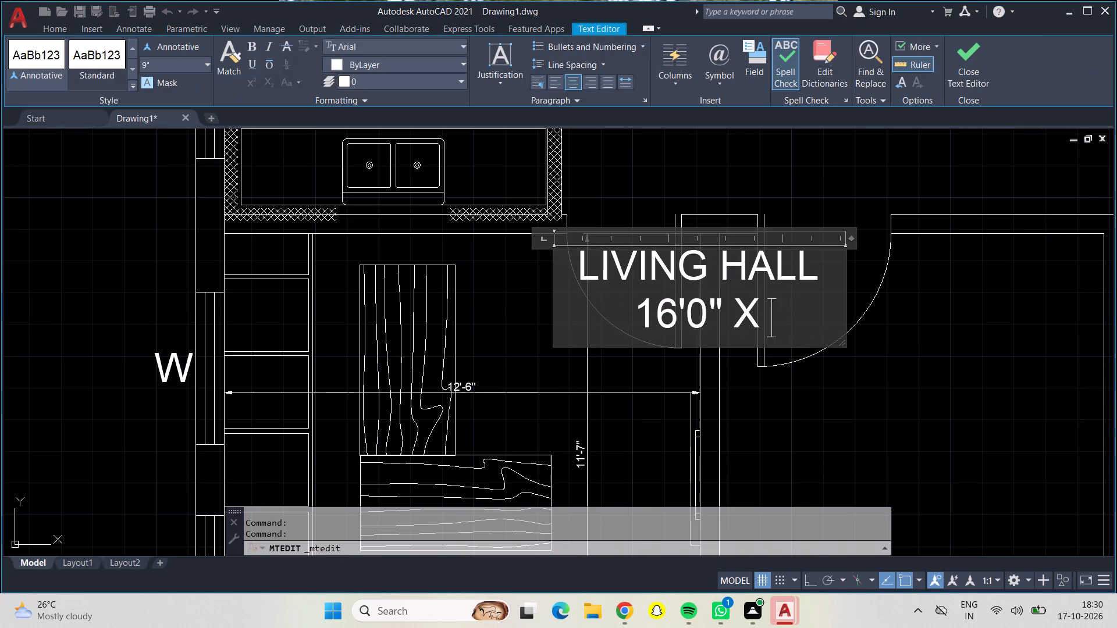
key(BackSpace)
key(BackSpace)
key(BackSpace)
key(BackSpace)
key(BackSpace)
key(BackSpace)
key(BackSpace)
key(BackSpace)
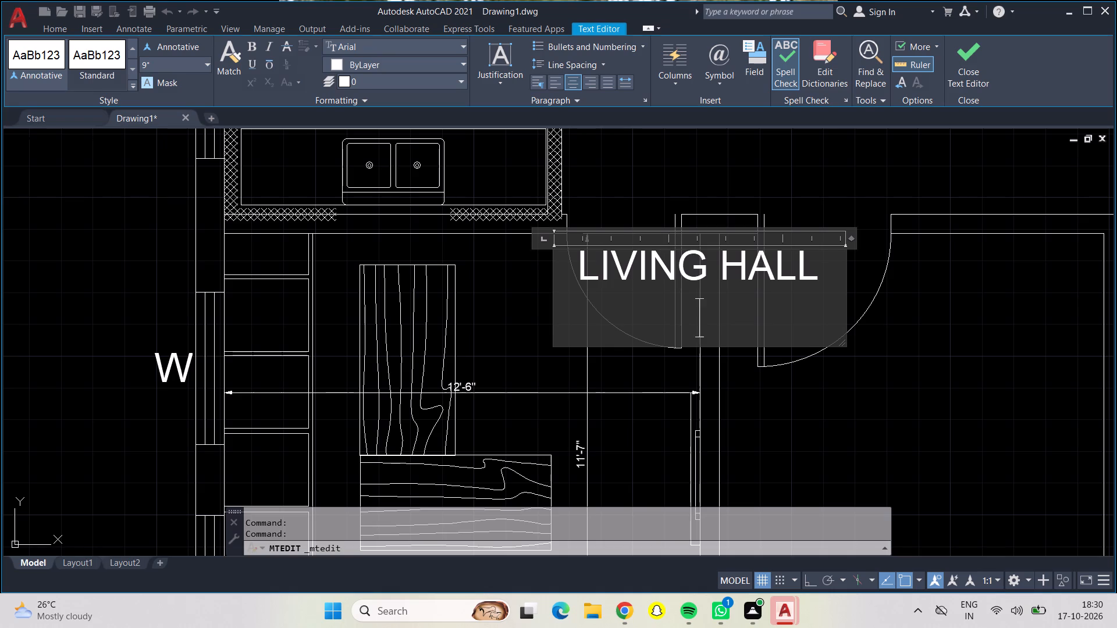
key(1)
text(2'6")
key(space)
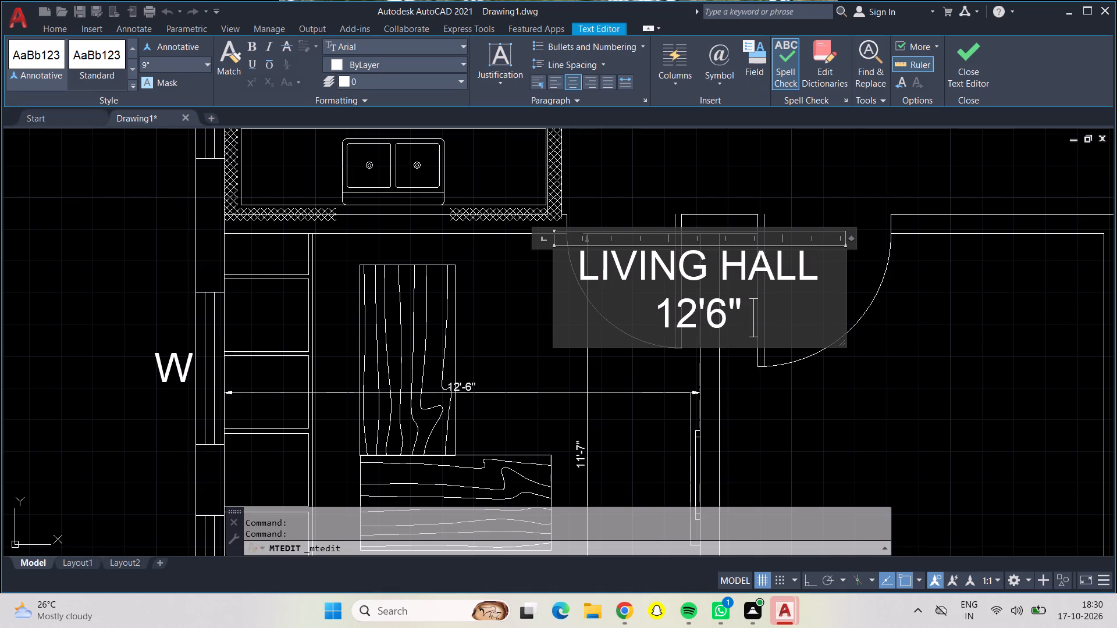
text(X)
key(space)
text(11)
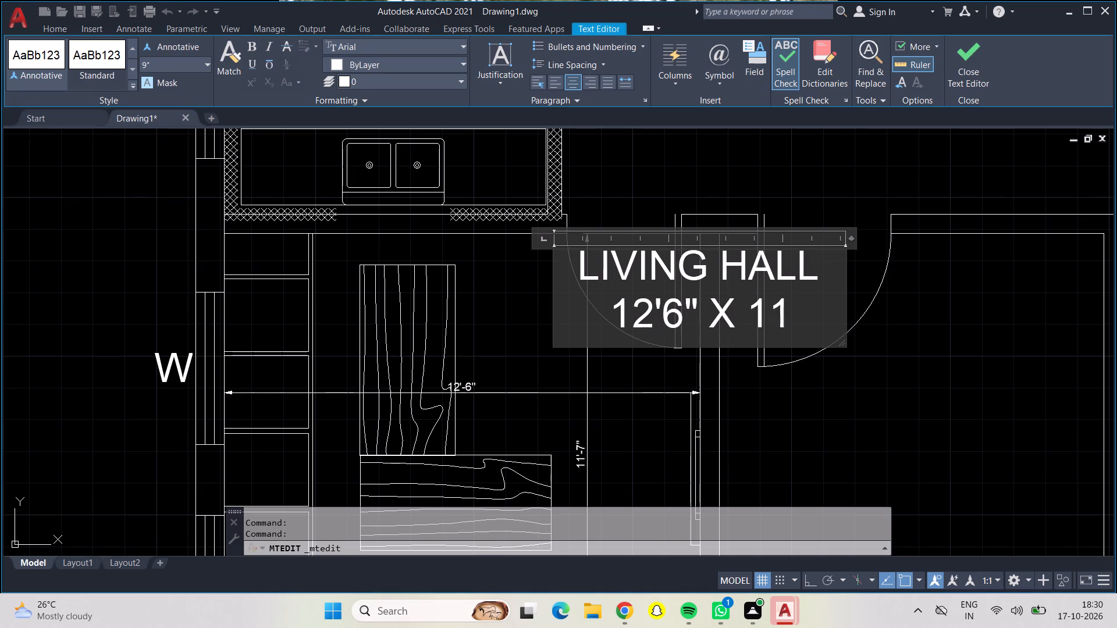
text('7")
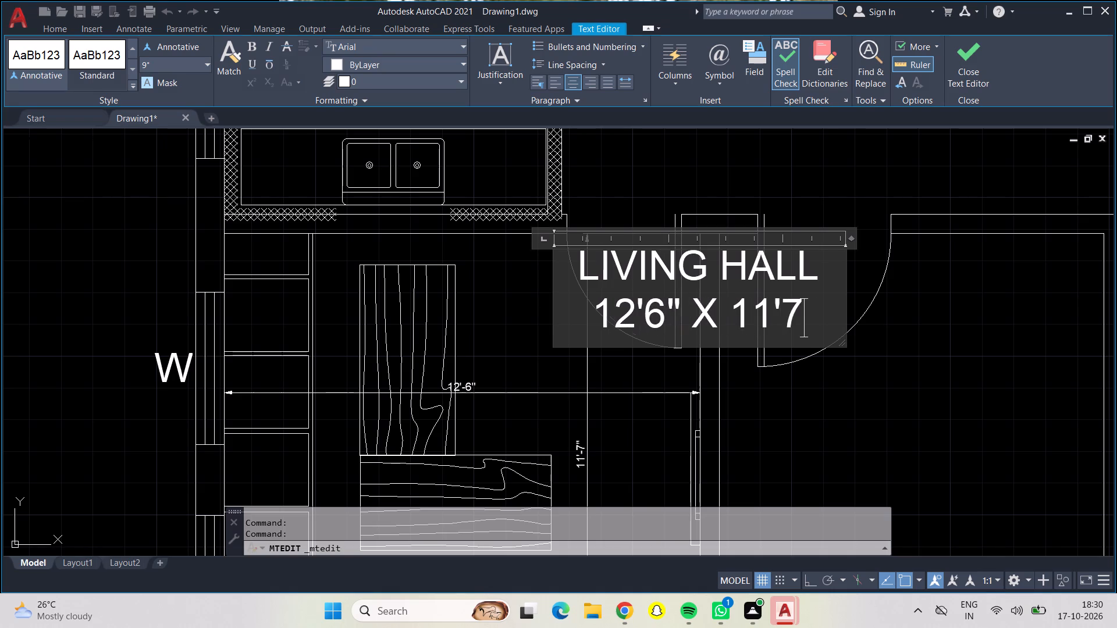
click(960, 394)
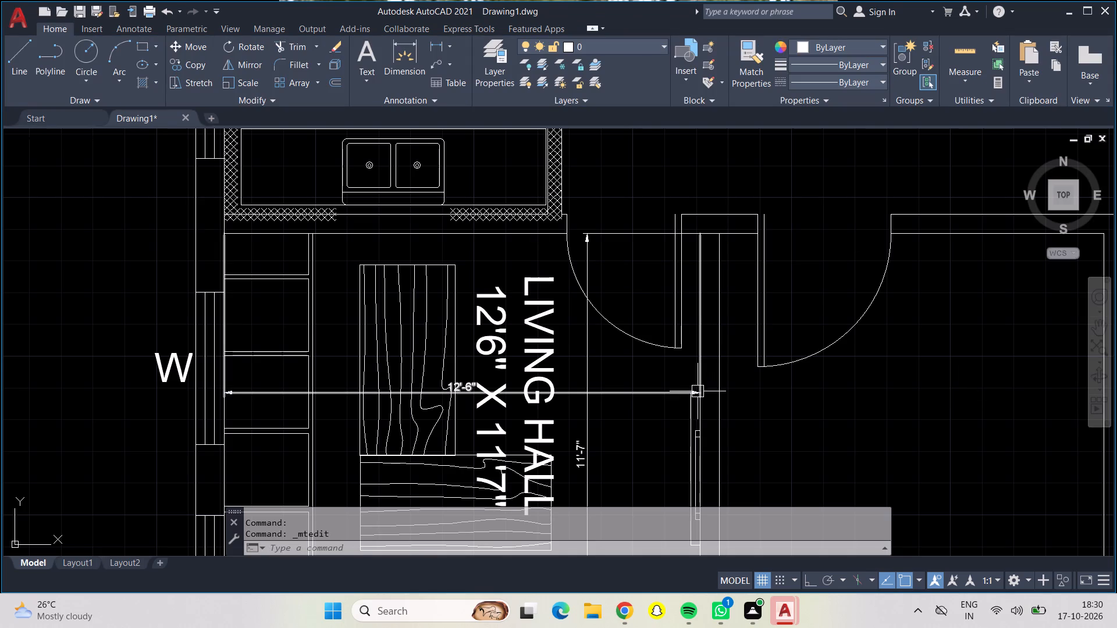
Delete the horizontal and vertical measuring dimensions from the second plan's LIVING HALL room.
click(643, 395)
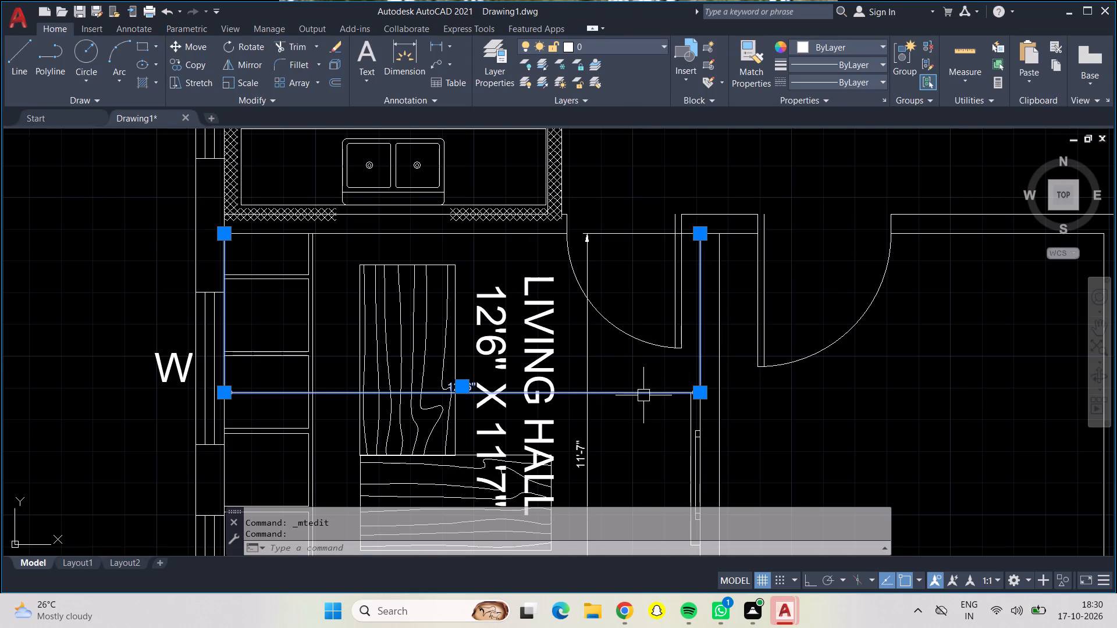
click(588, 371)
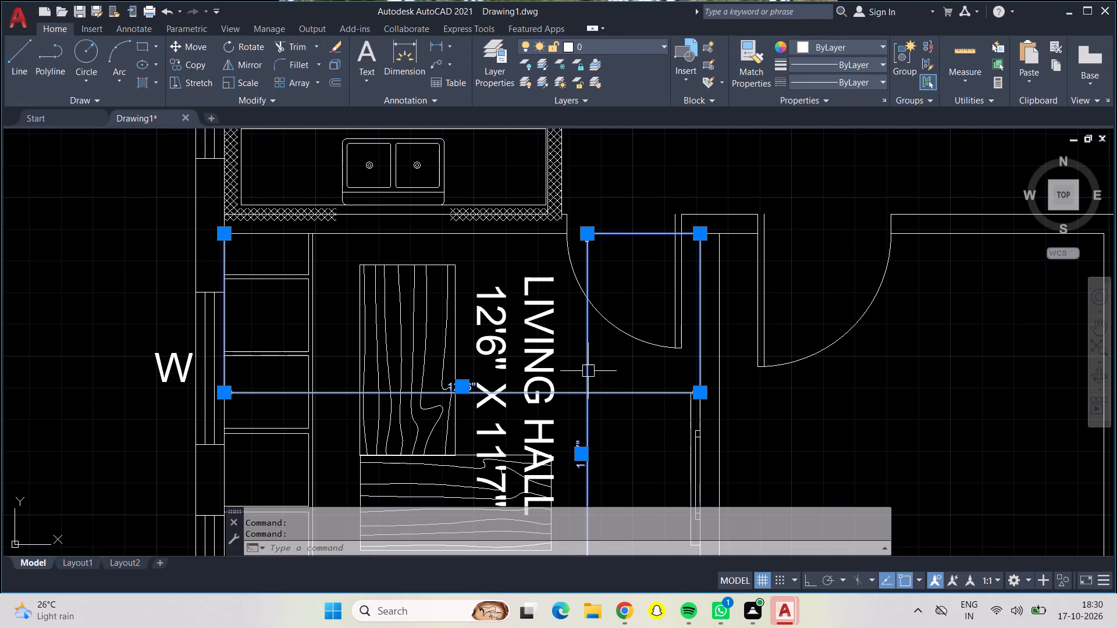
key(Delete)
scroll(588, 371, down, 1)
scroll(588, 371, up, 1)
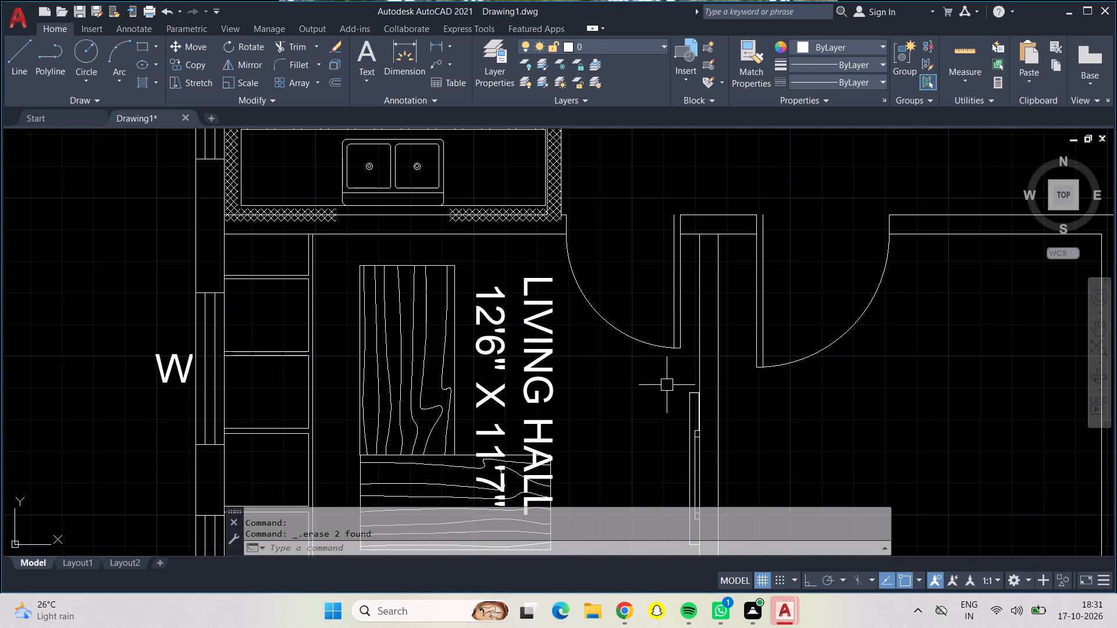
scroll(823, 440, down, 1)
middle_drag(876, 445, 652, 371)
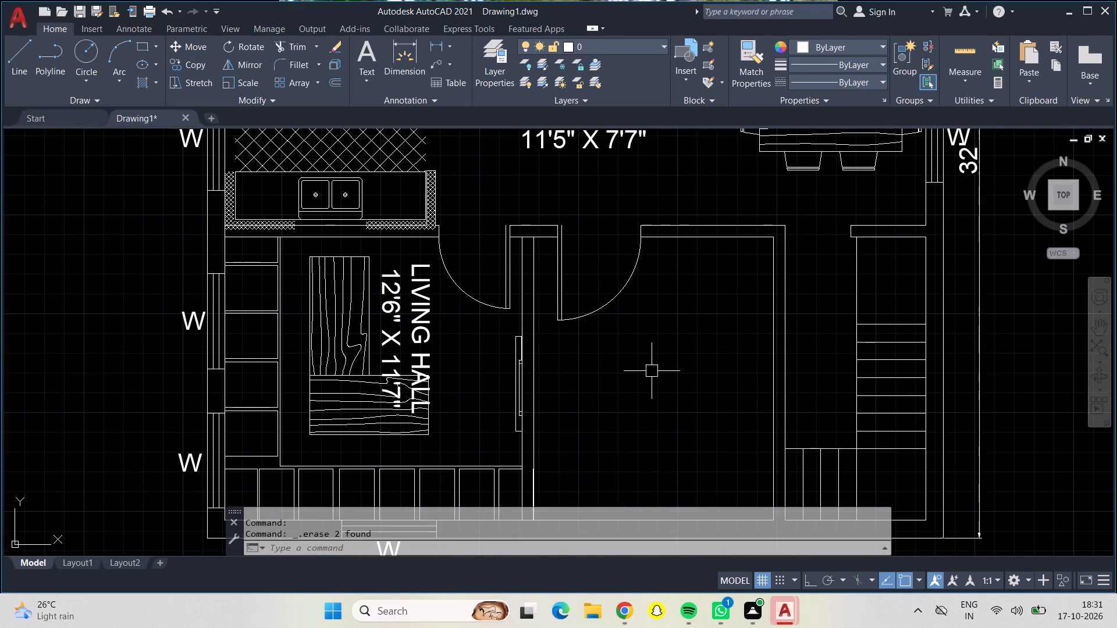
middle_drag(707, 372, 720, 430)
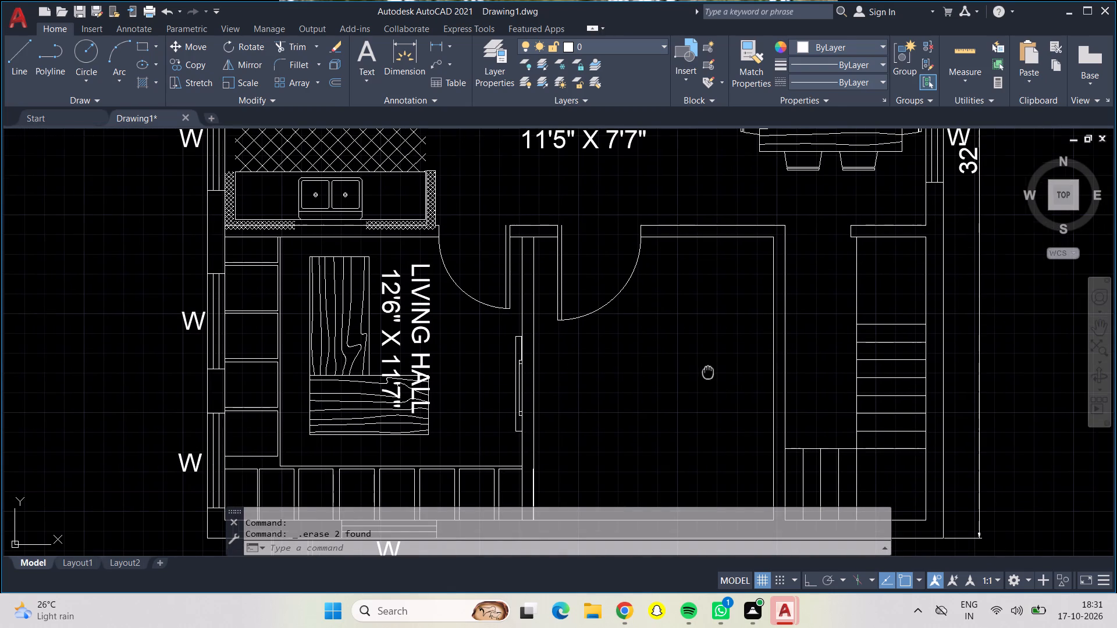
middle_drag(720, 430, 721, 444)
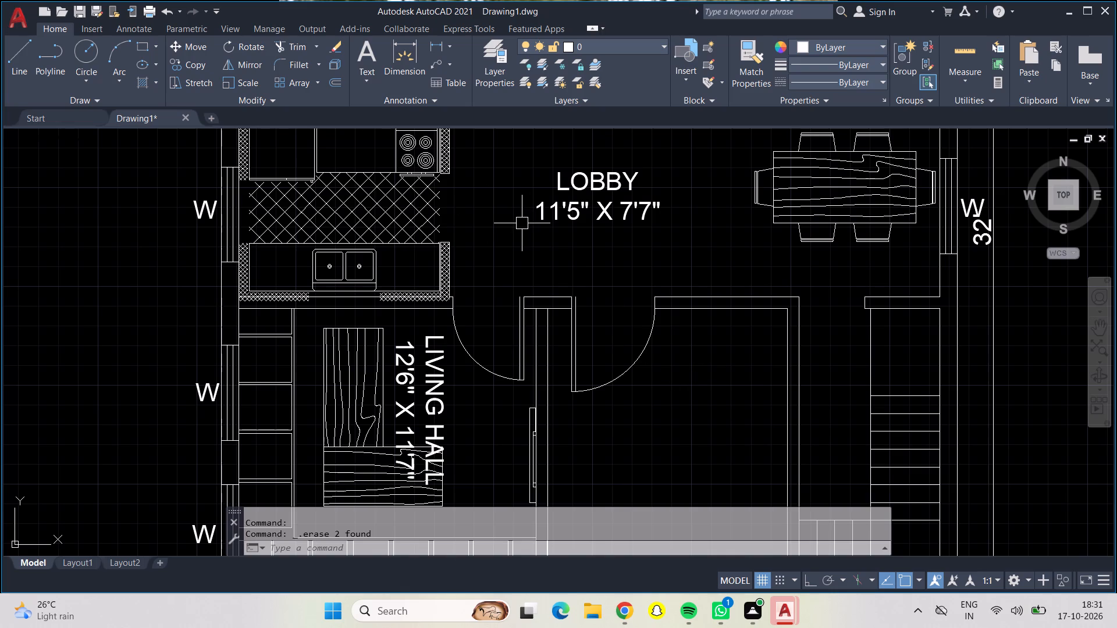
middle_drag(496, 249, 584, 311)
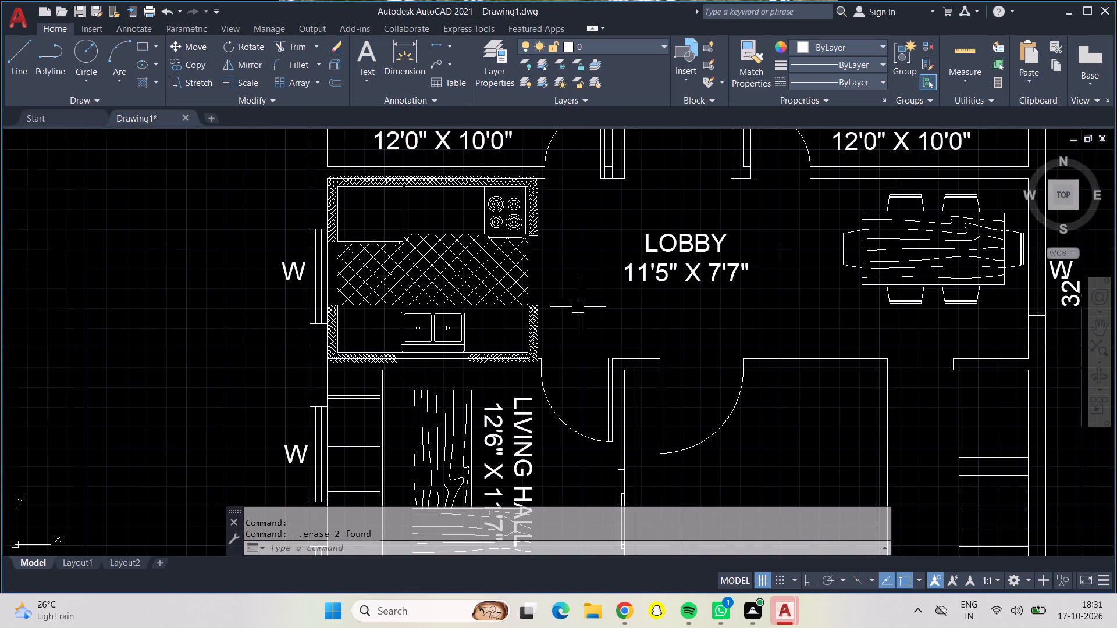
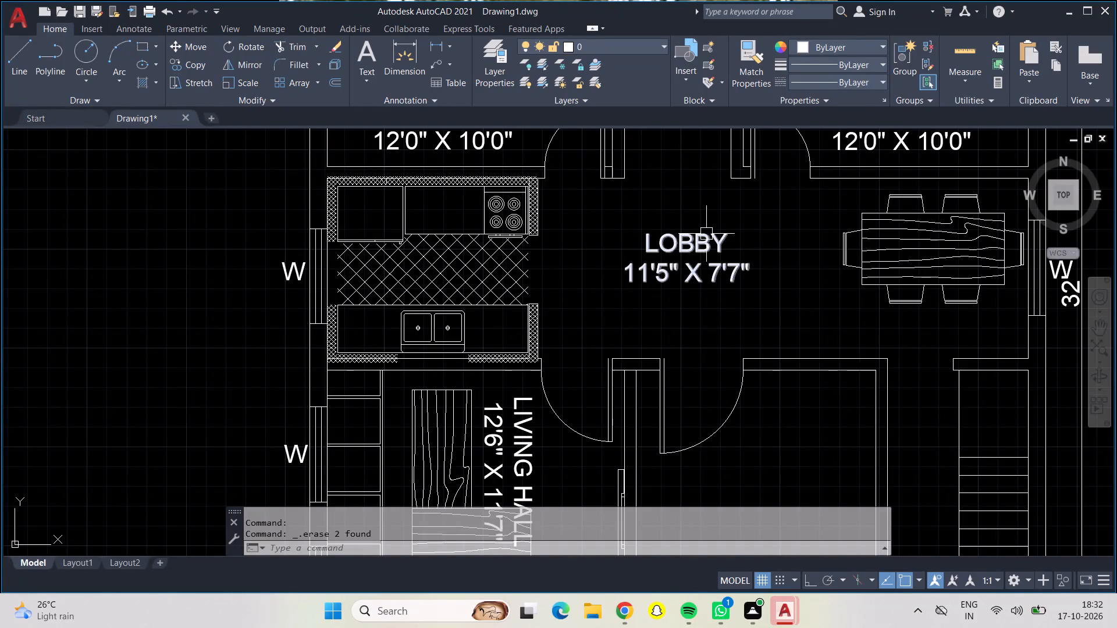
Copy the second plan's LOBBY label with its size line onto the hatched floor of the kitchen.
click(704, 240)
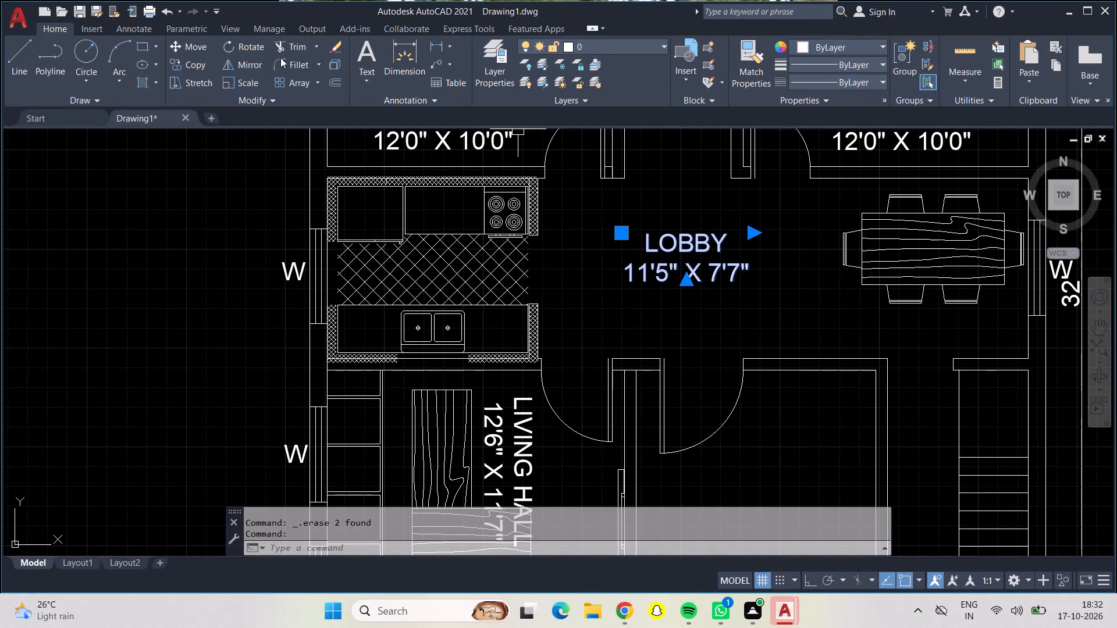
click(184, 63)
click(678, 259)
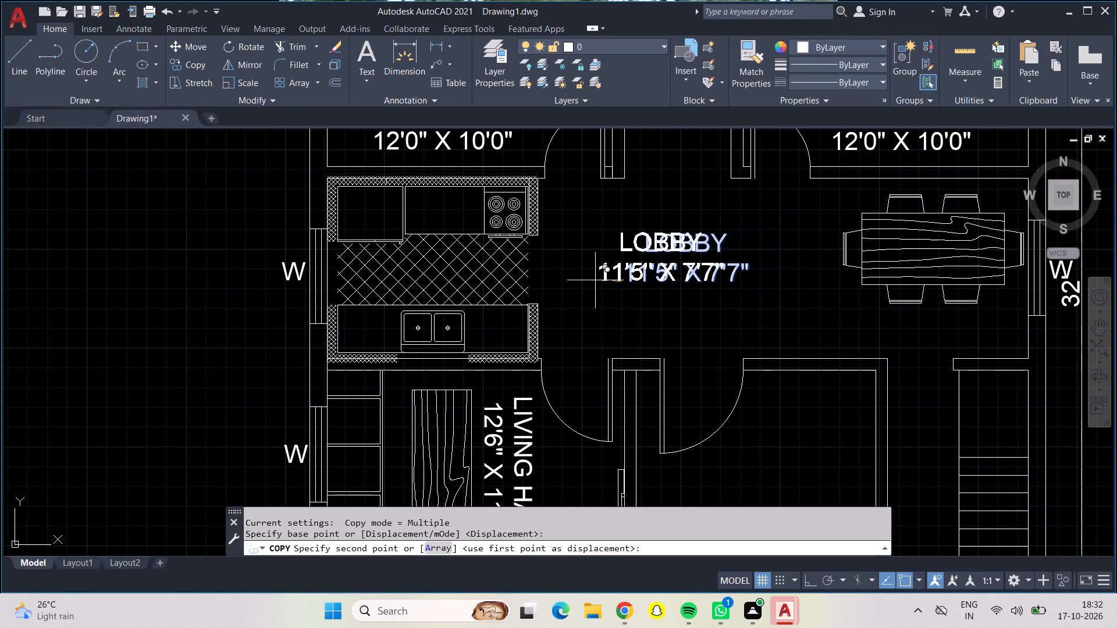
scroll(371, 290, up, 1)
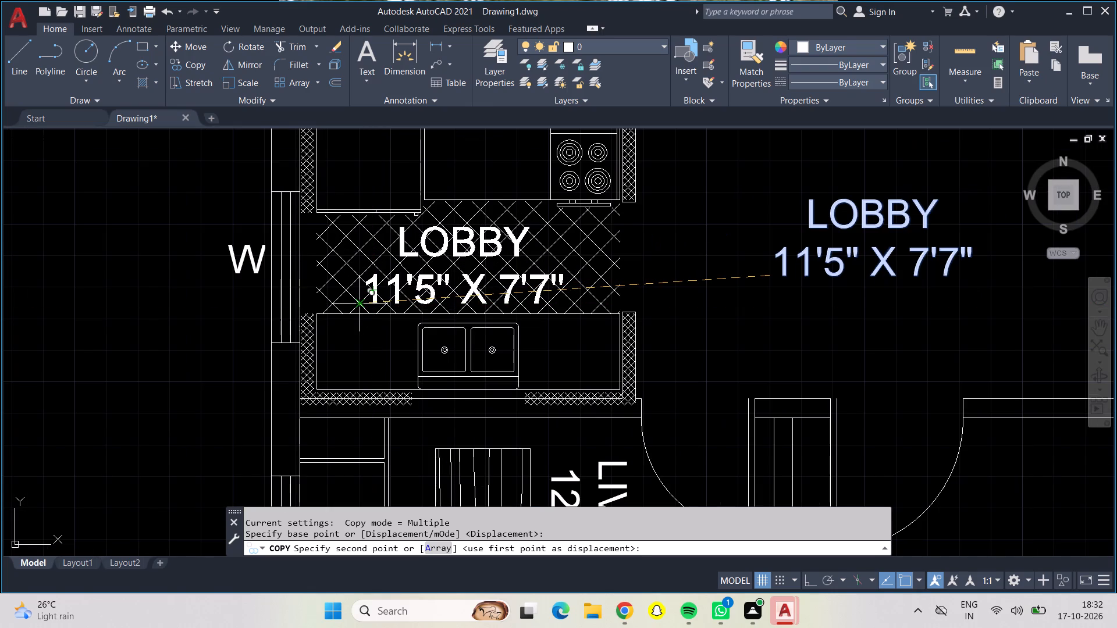
click(360, 303)
key(Escape)
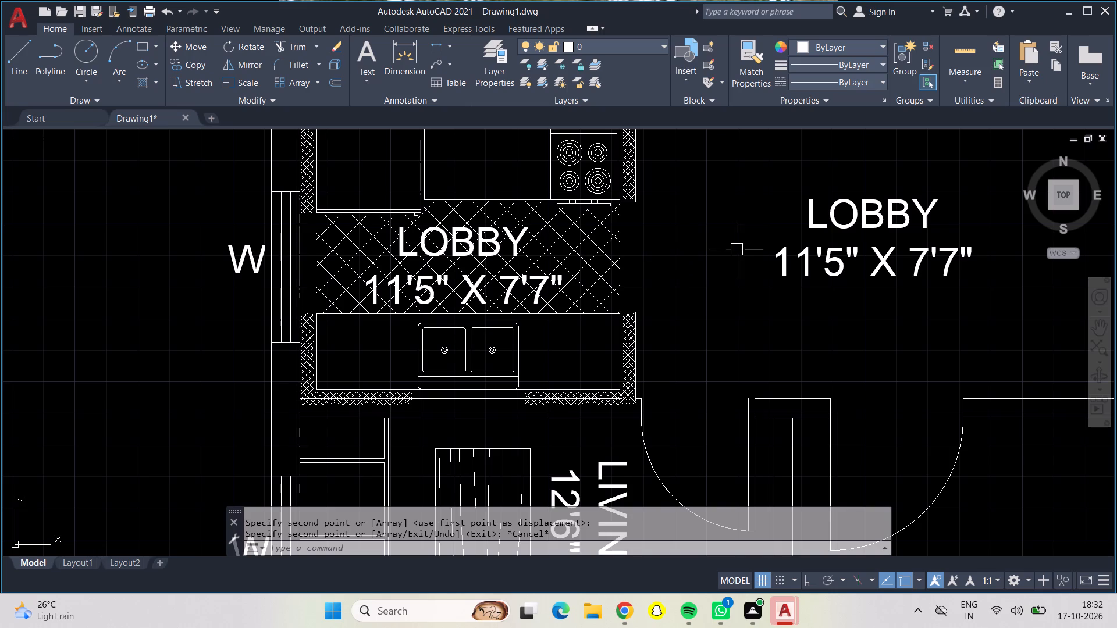
key(Escape)
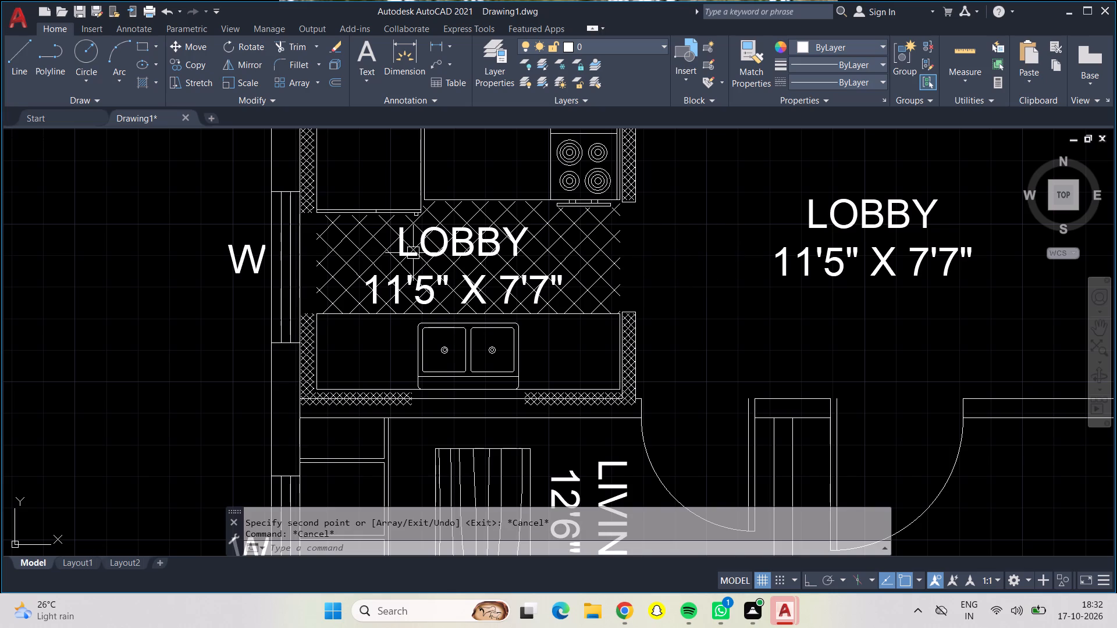
Replace the entire text of the copied label on the kitchen floor, including its size line, with KITCHEN.
double_click(438, 251)
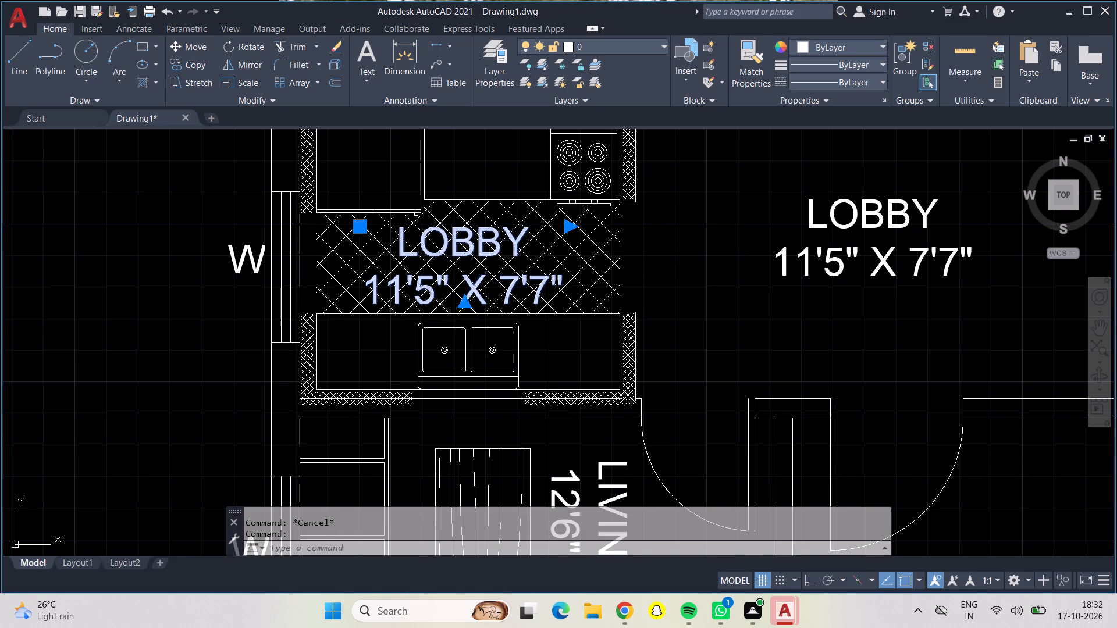
click(563, 305)
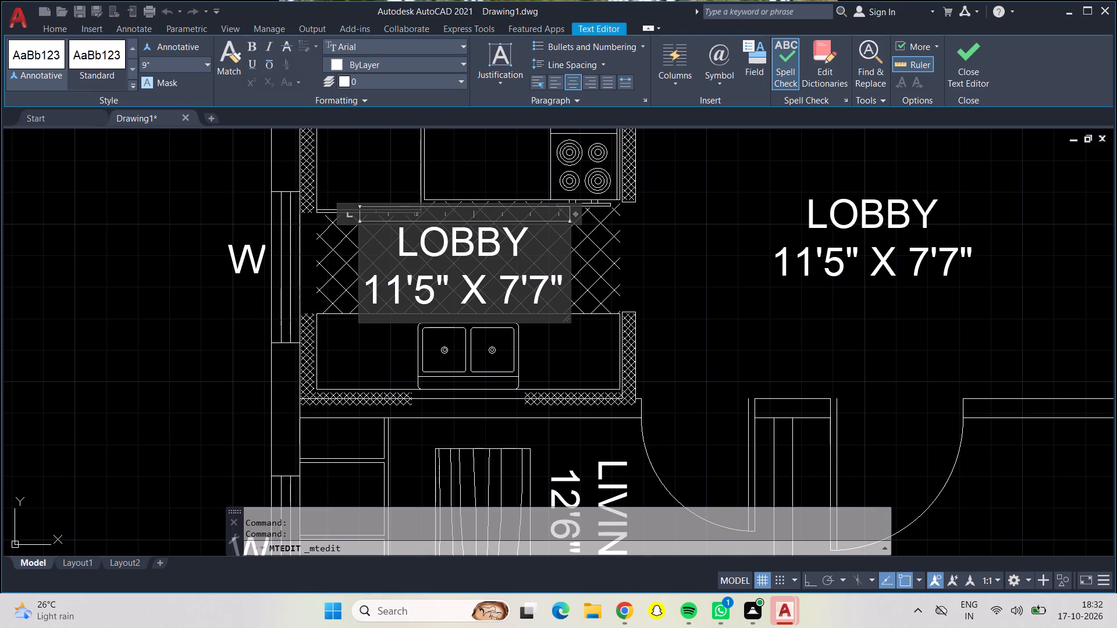
key(BackSpace)
key(BackSpace)
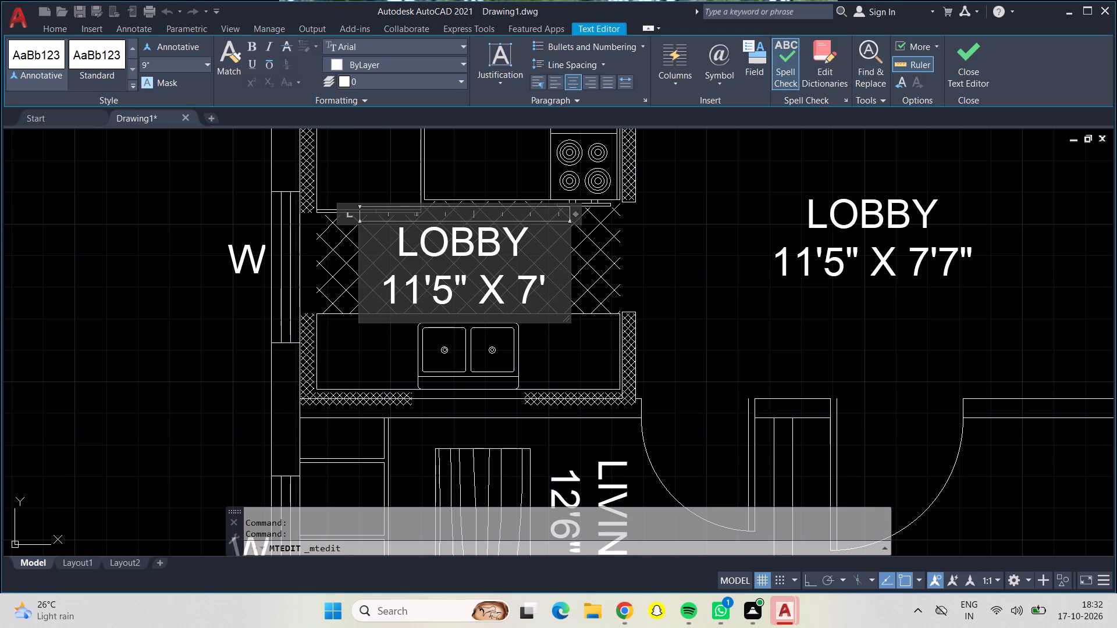
key(BackSpace)
key(BackSpace)
key(BackSpace)
key(BackSpace)
key(BackSpace)
key(BackSpace)
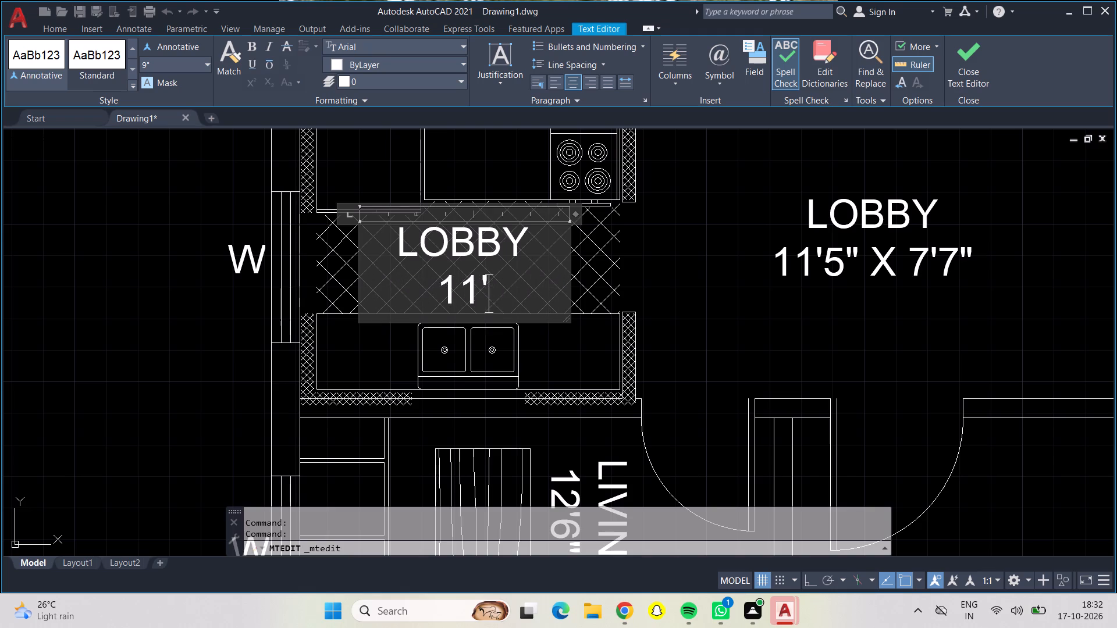
key(BackSpace)
key(BackSpace)
key(BackSpace)
key(BackSpace)
key(BackSpace)
key(BackSpace)
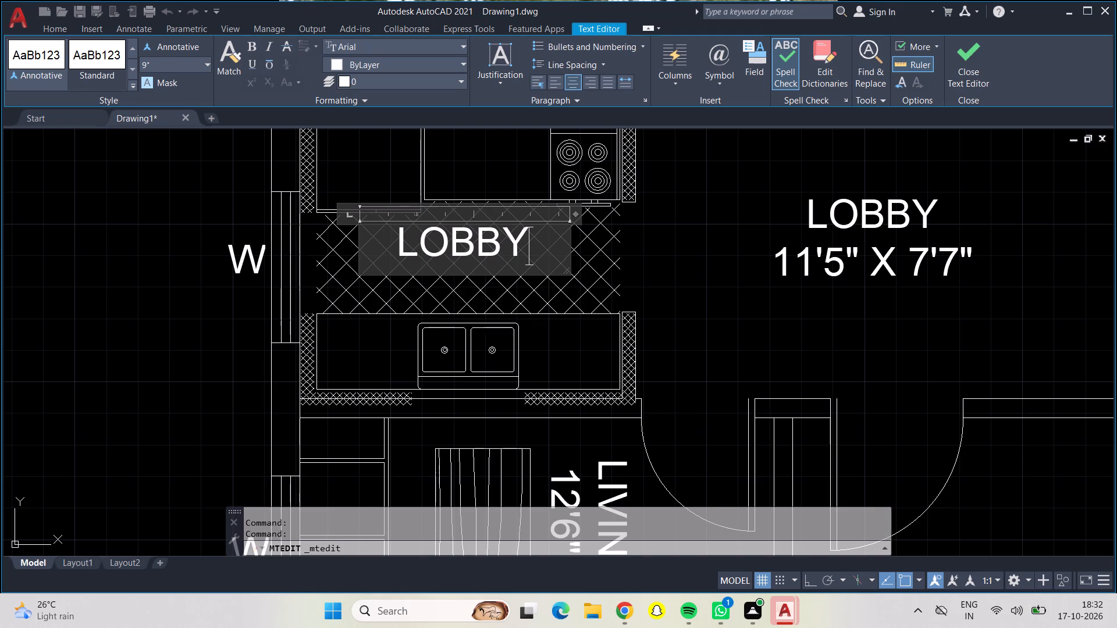
key(BackSpace)
key(BackSpace)
key(BackSpace)
key(BackSpace)
key(BackSpace)
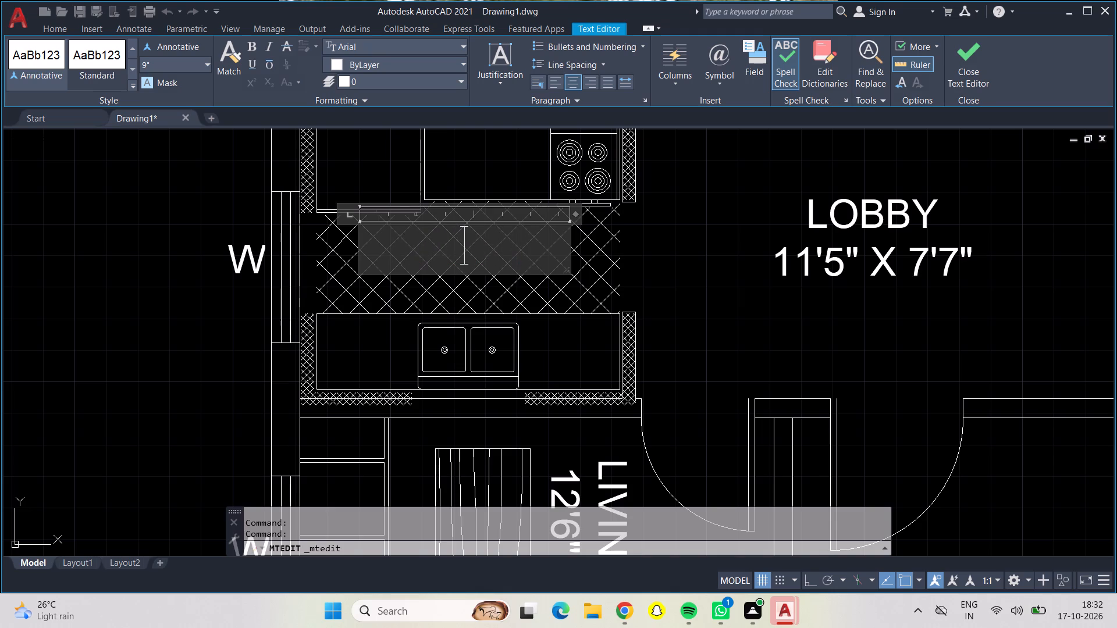
text(KITCHEN)
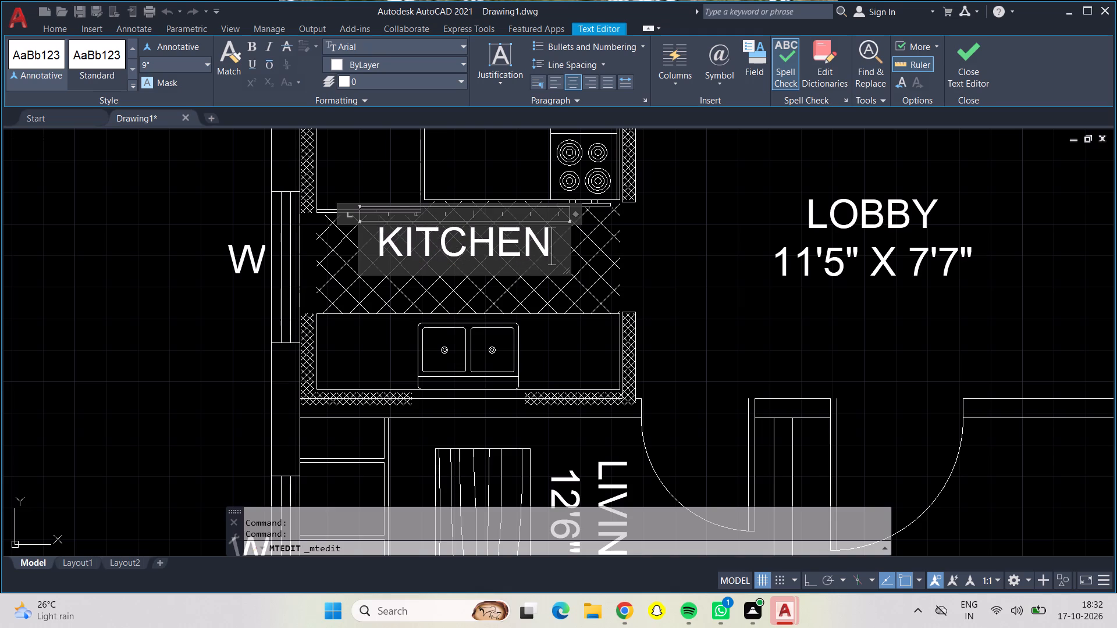
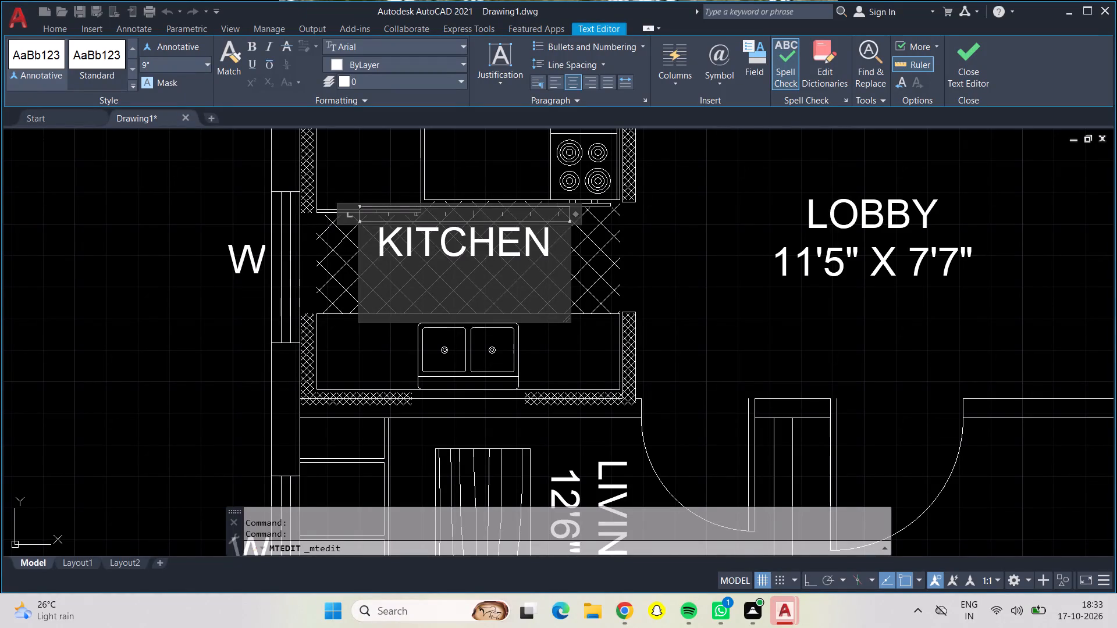
Finish editing the KITCHEN label text on the second plan.
click(656, 263)
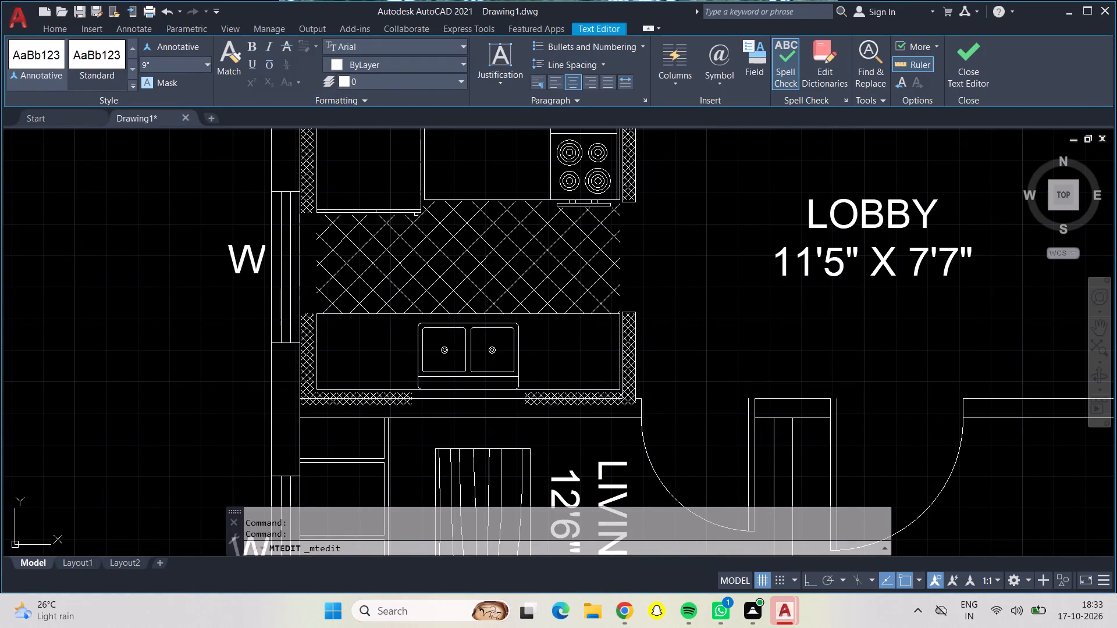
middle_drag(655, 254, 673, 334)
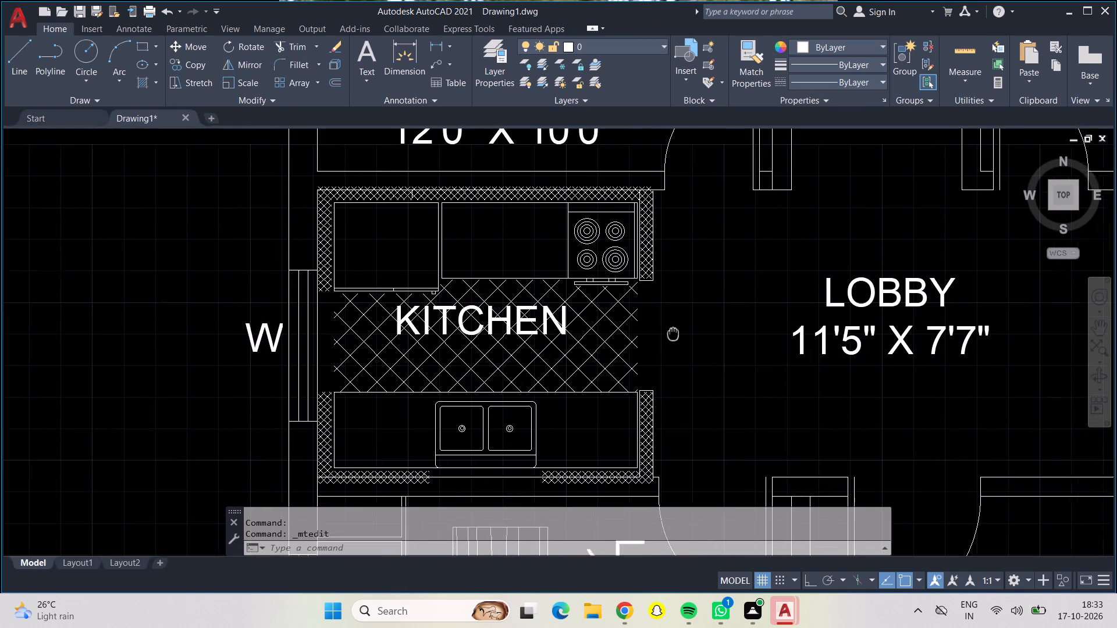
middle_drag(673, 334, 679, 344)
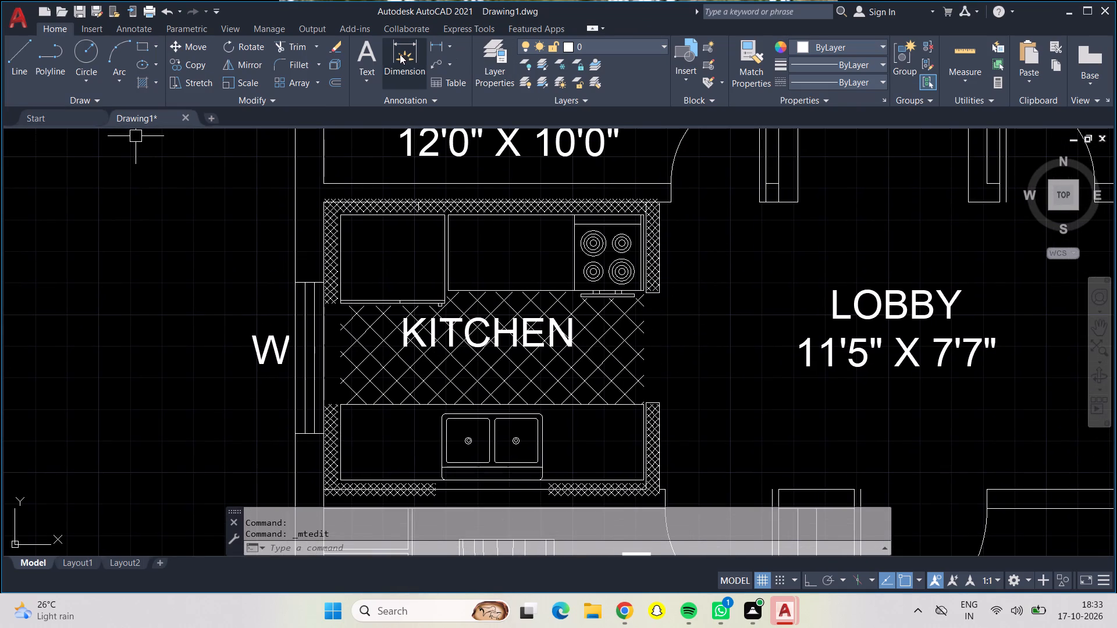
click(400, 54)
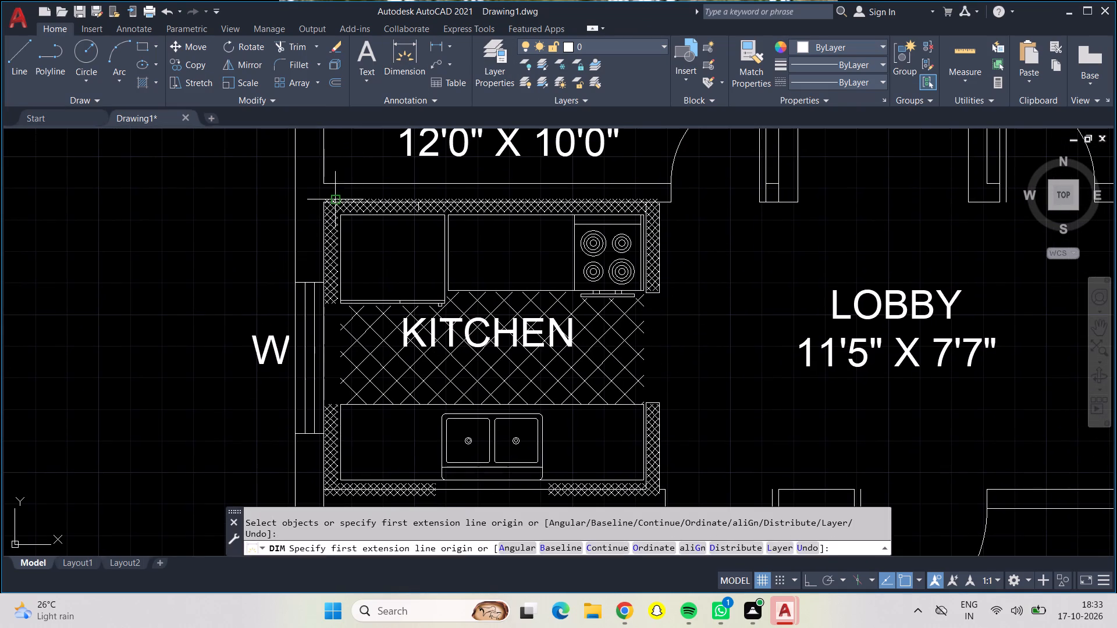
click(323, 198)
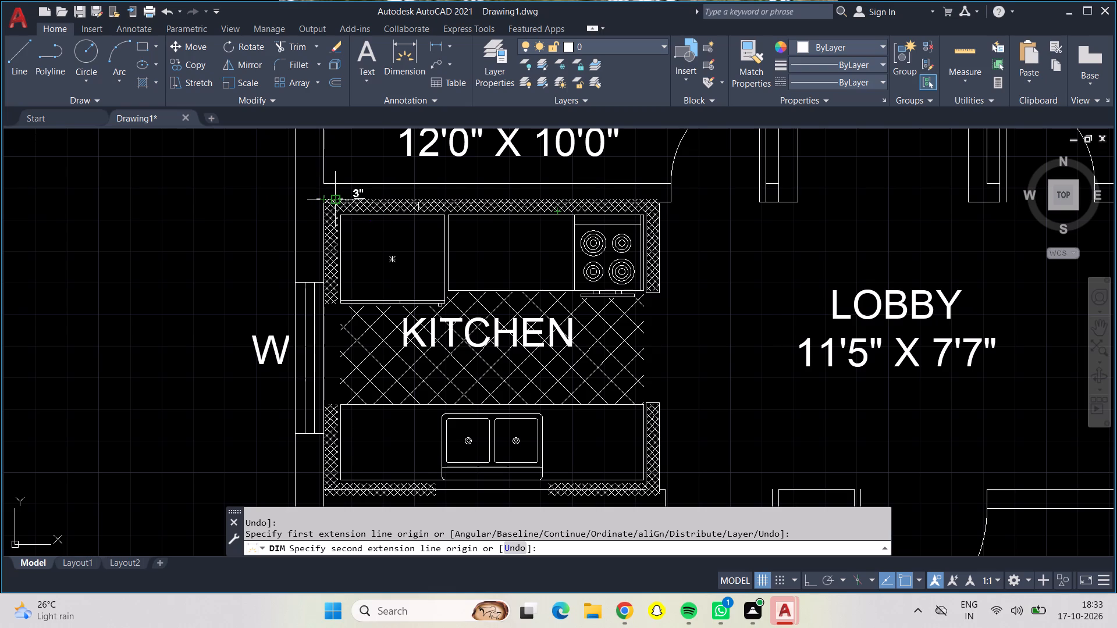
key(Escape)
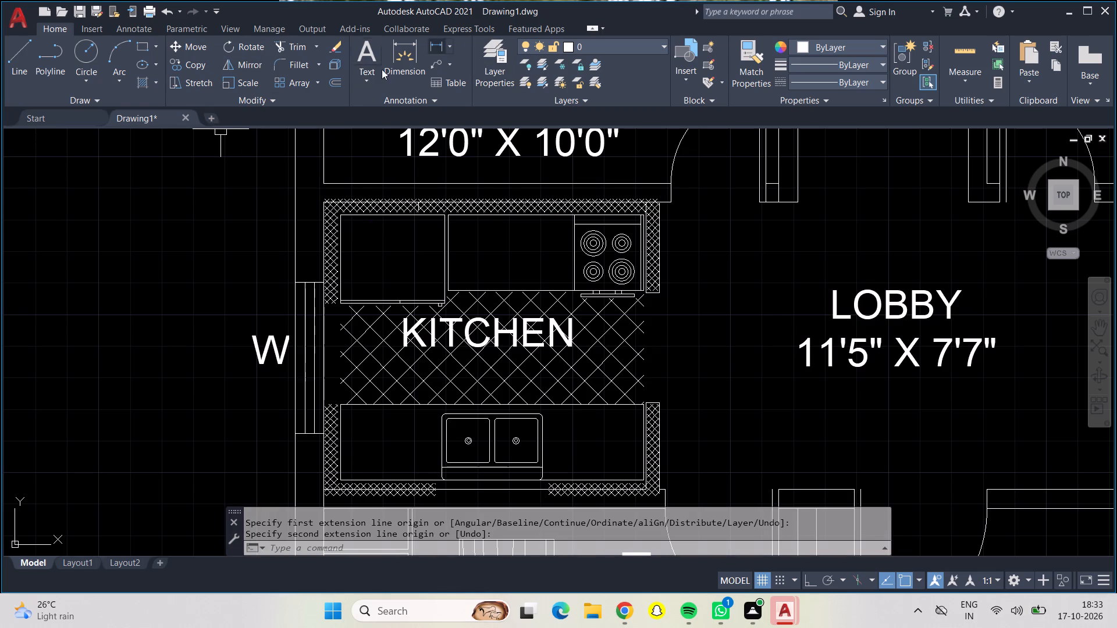
Dimension the kitchen's width along its upper wall, placing the dimension line across the counter with the stove.
click(414, 52)
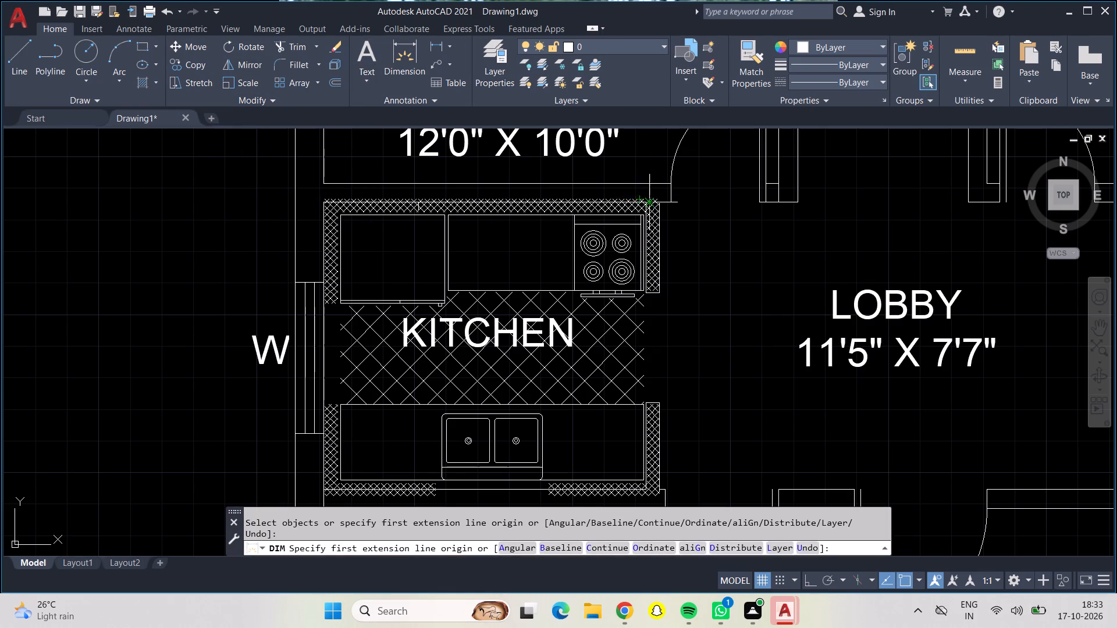
scroll(656, 205, up, 4)
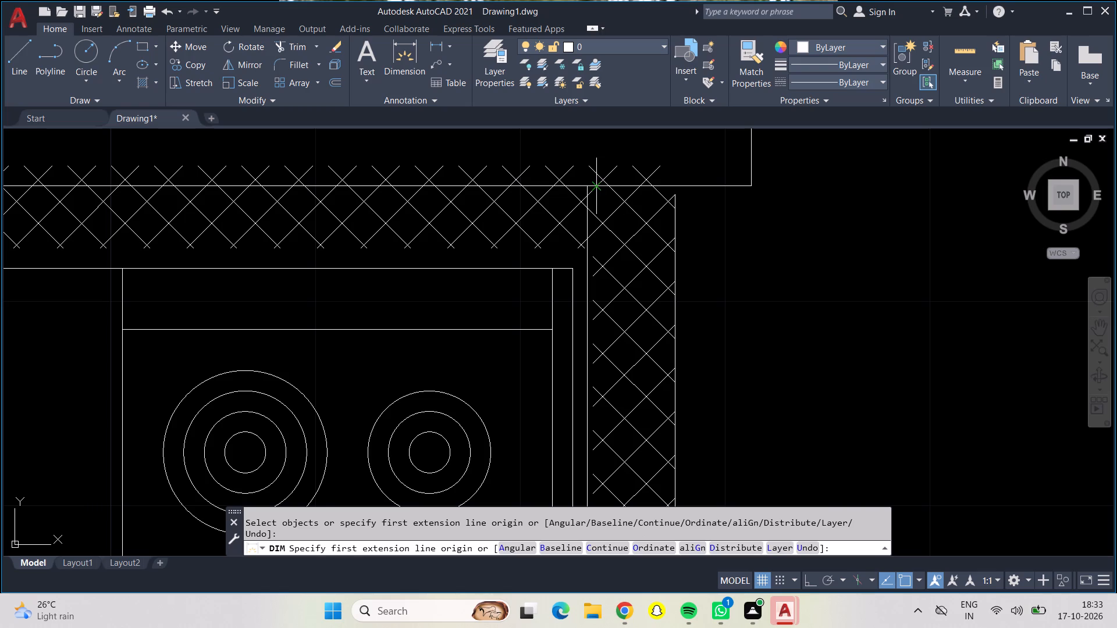
click(585, 187)
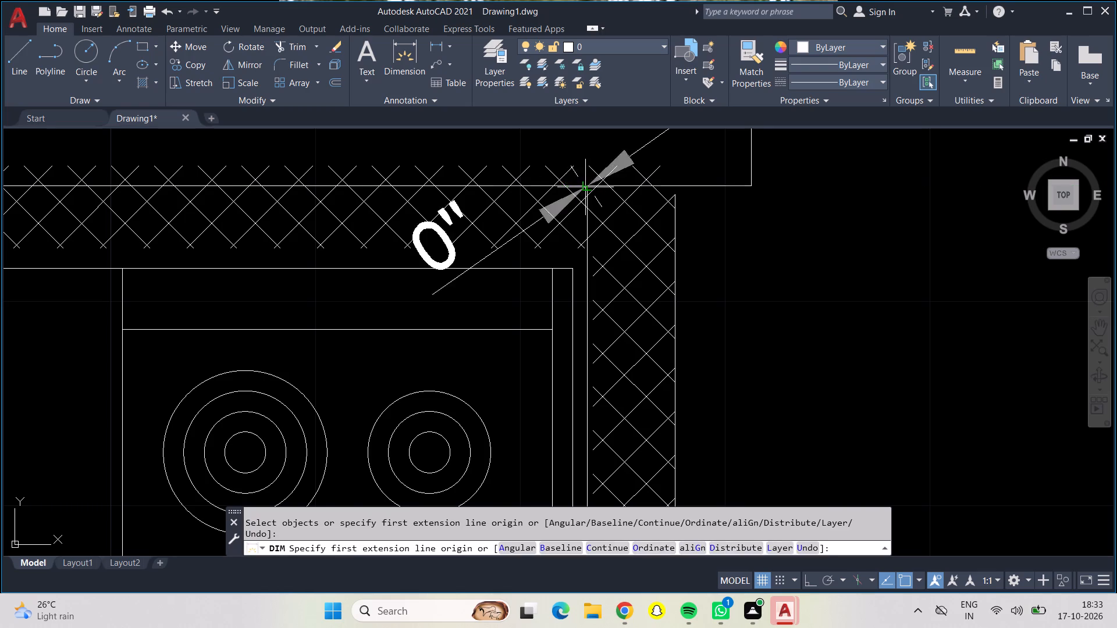
scroll(297, 183, down, 1)
scroll(31, 254, down, 1)
middle_drag(32, 254, 156, 261)
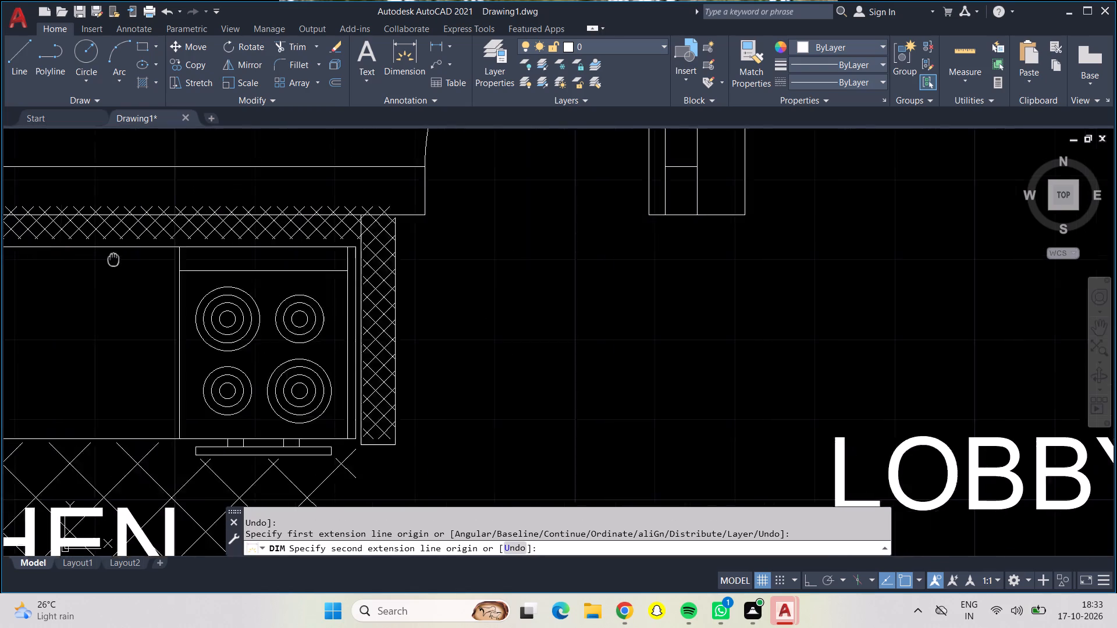
middle_drag(156, 261, 428, 274)
middle_drag(61, 301, 536, 287)
scroll(371, 227, up, 5)
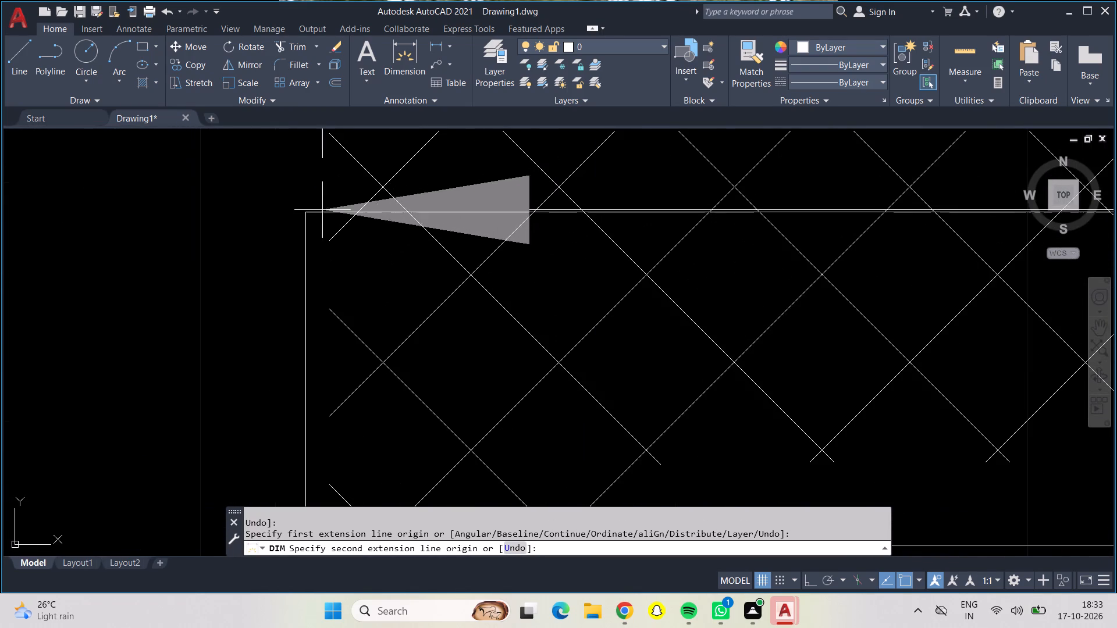
click(307, 216)
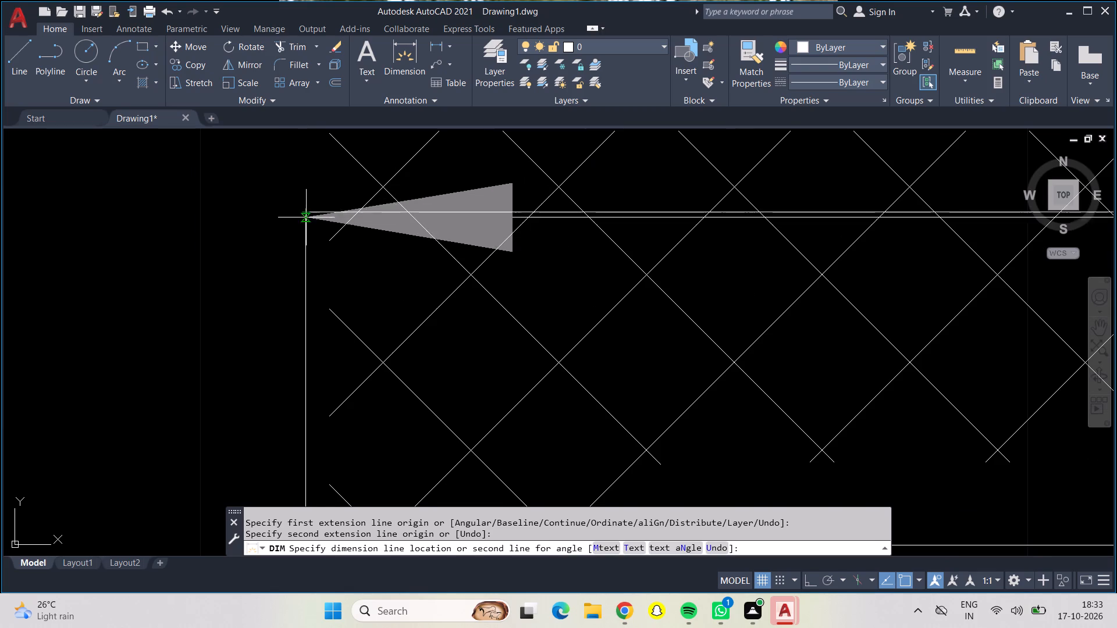
scroll(295, 247, down, 3)
scroll(326, 336, down, 1)
scroll(326, 339, up, 1)
scroll(353, 365, down, 3)
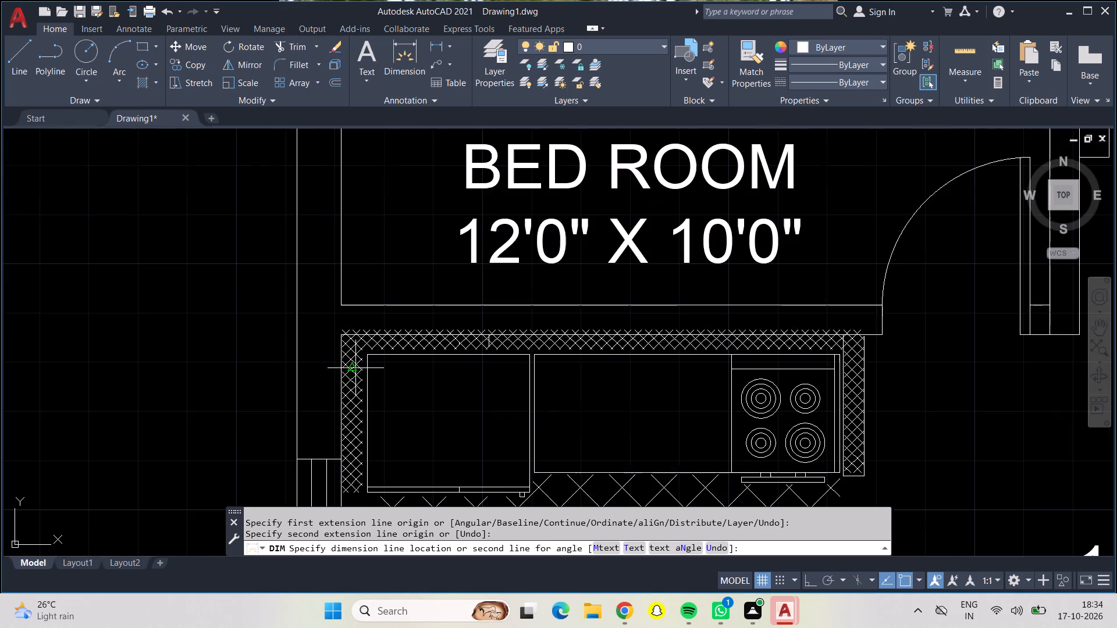
click(411, 401)
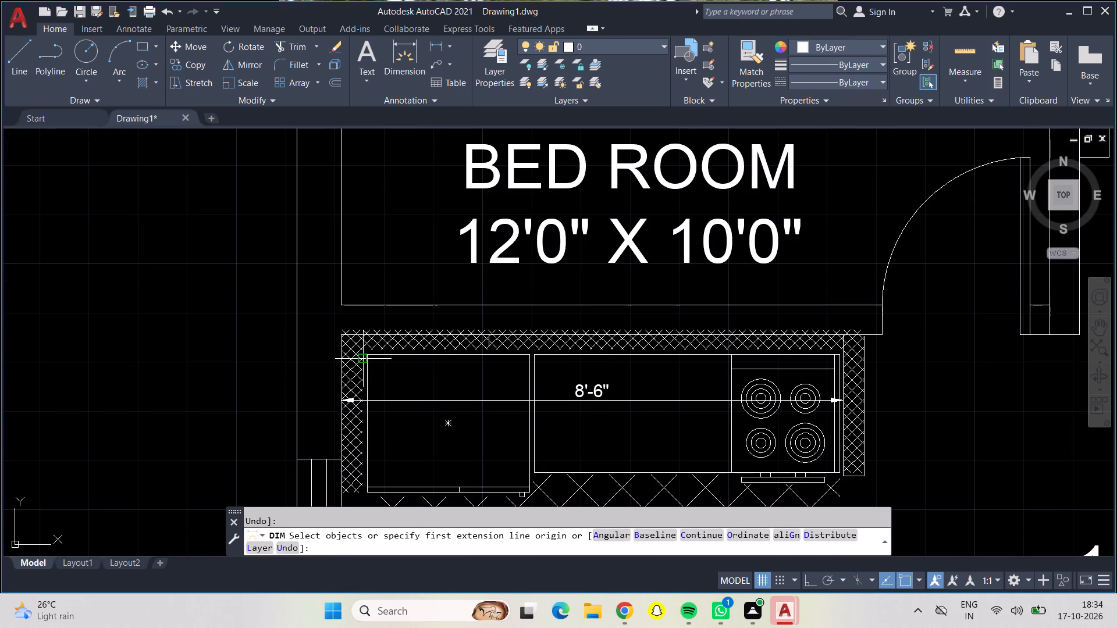
Dimension the kitchen's depth between its upper-left and lower-left wall corners, placing the dimension line just outside the lobby-side wall.
middle_drag(424, 433, 424, 292)
scroll(341, 184, up, 1)
scroll(341, 184, down, 1)
scroll(341, 184, up, 2)
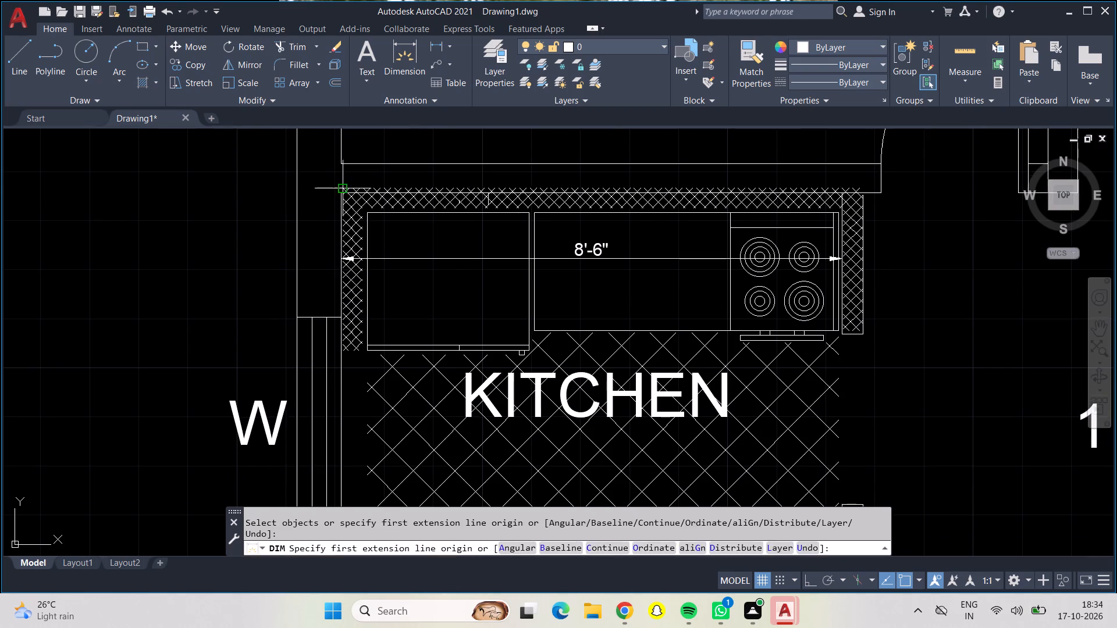
scroll(337, 214, up, 6)
middle_drag(323, 194, 323, 342)
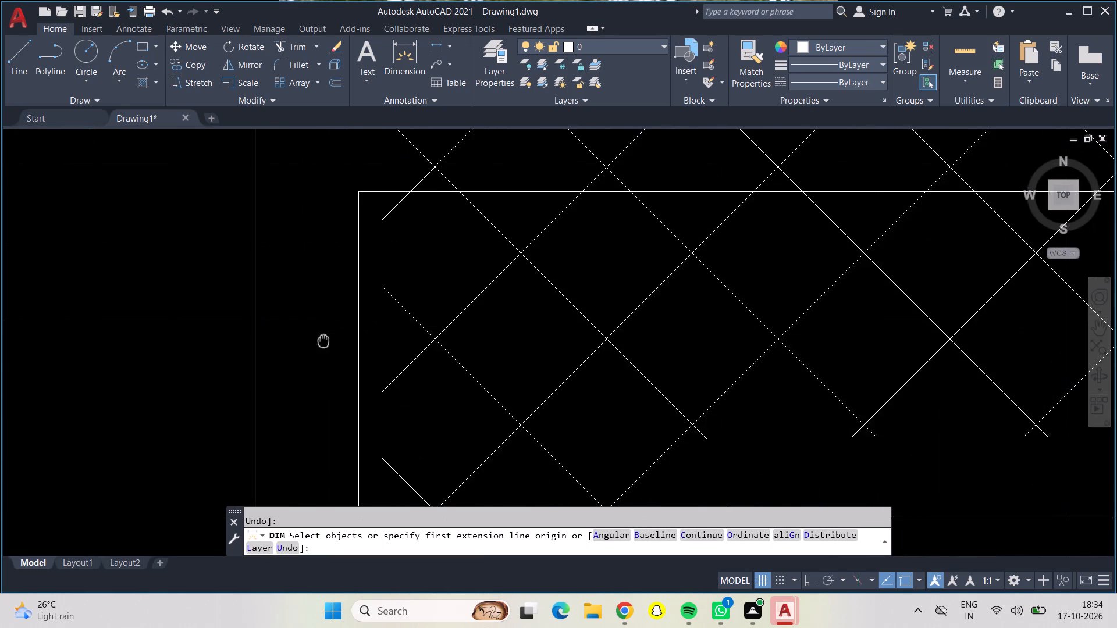
middle_drag(323, 342, 323, 351)
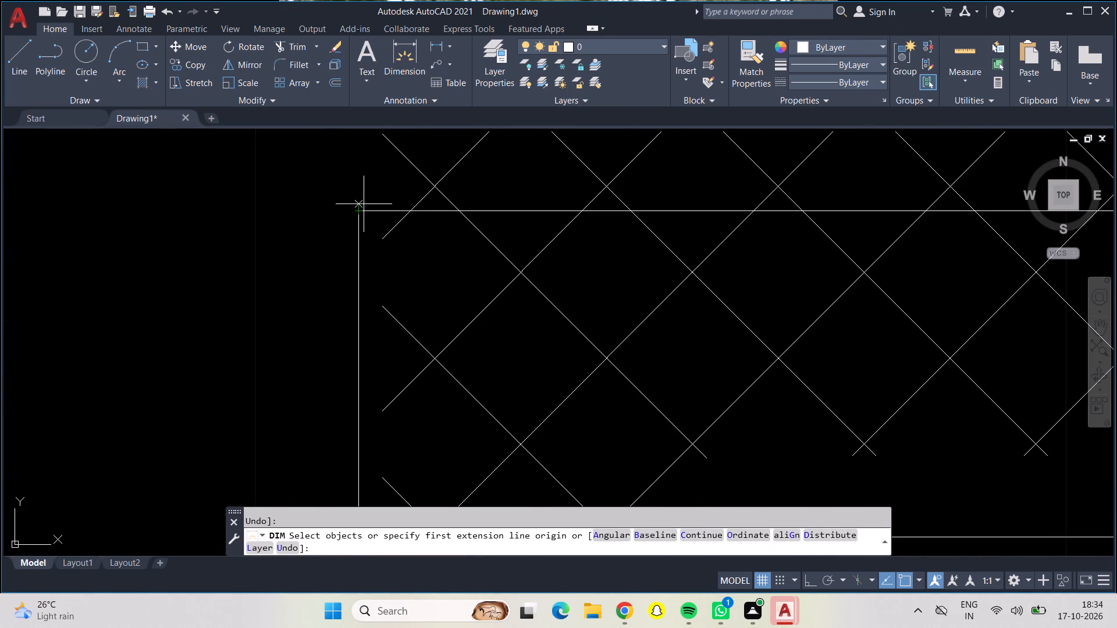
click(358, 212)
scroll(327, 254, down, 2)
scroll(318, 301, down, 1)
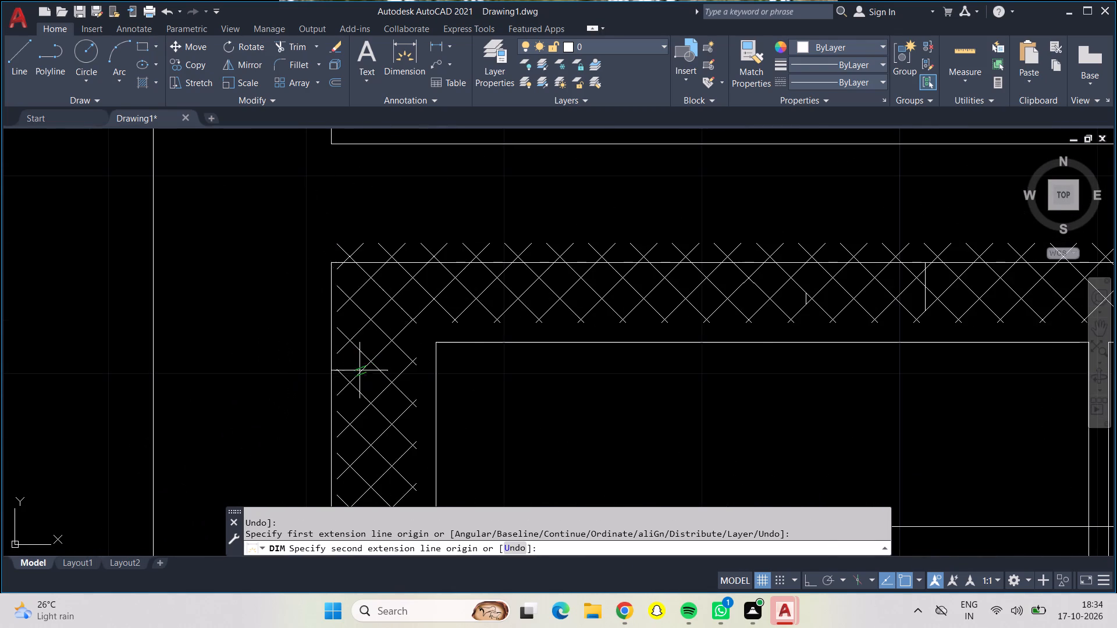
scroll(351, 376, down, 3)
middle_drag(335, 422, 344, 133)
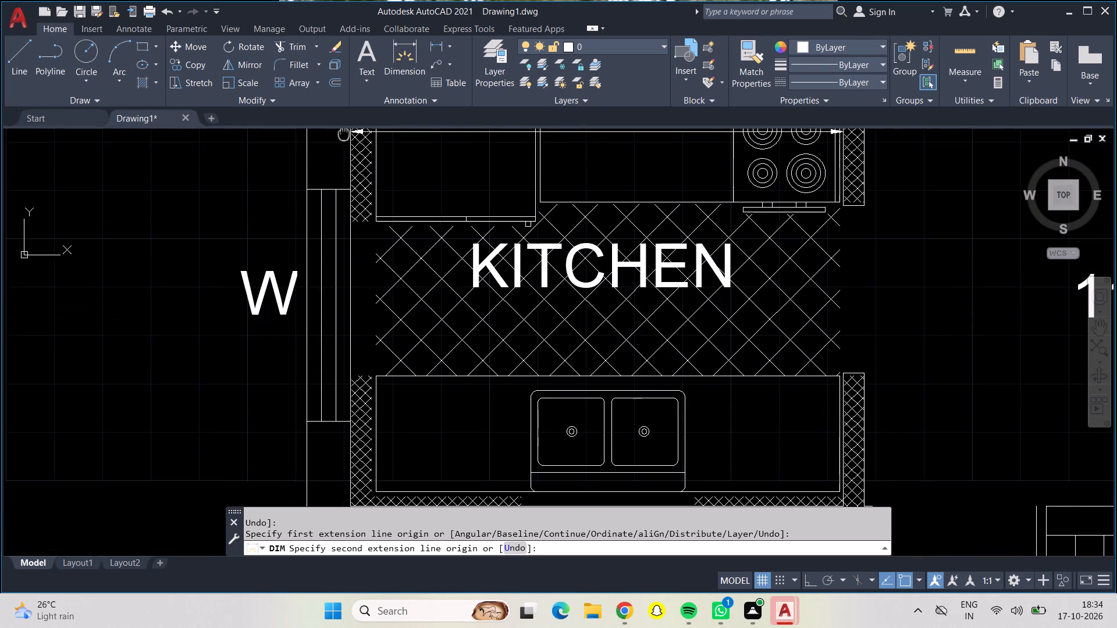
middle_drag(350, 406, 360, 222)
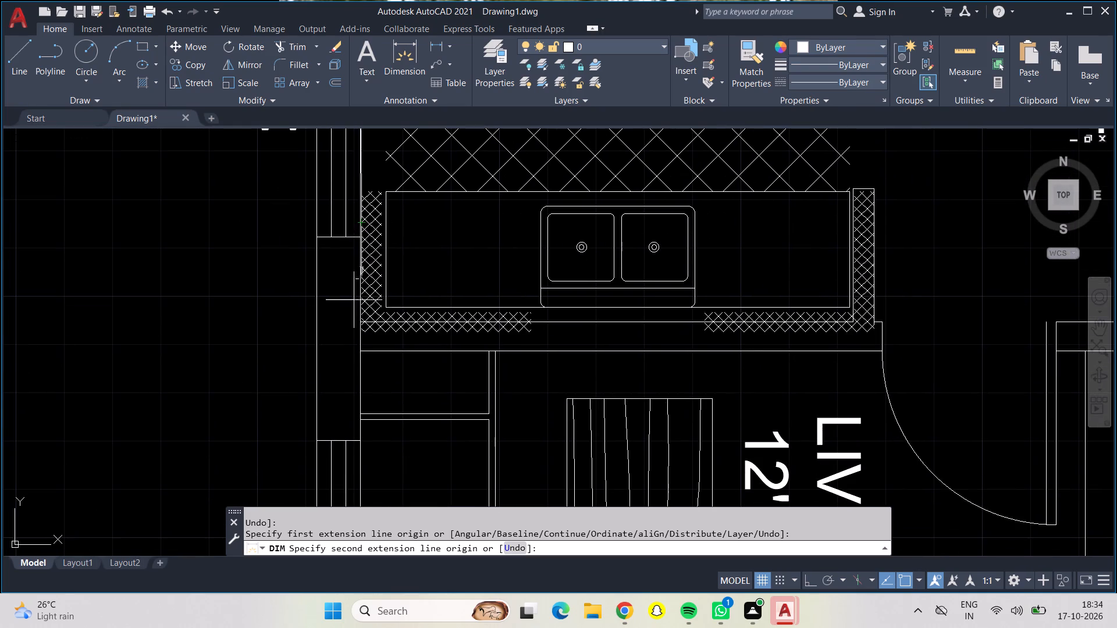
scroll(364, 324, up, 6)
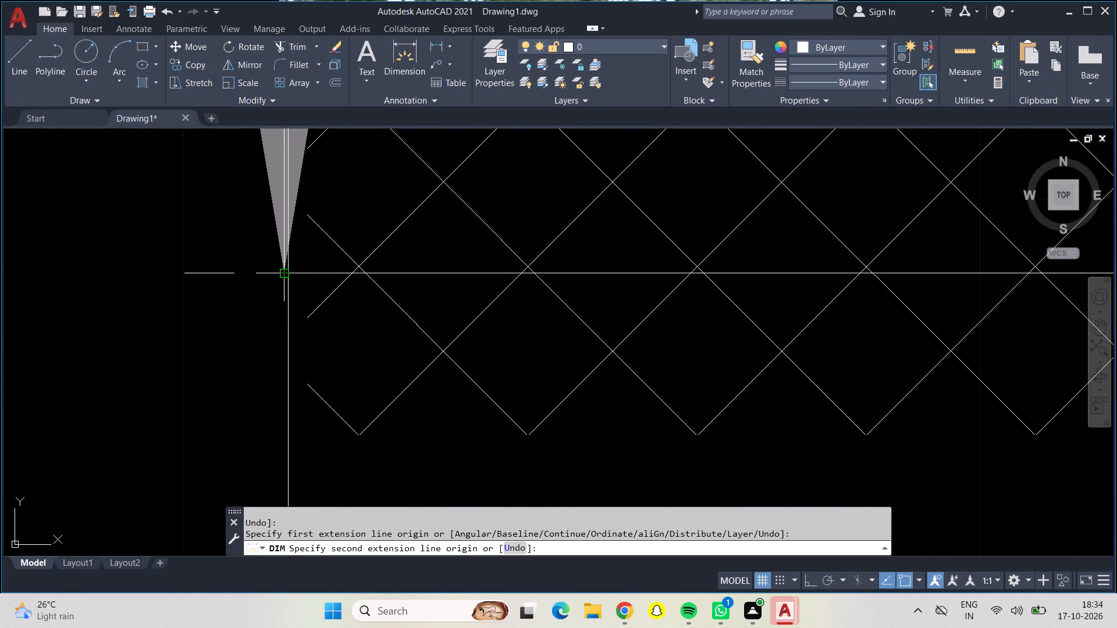
click(282, 270)
scroll(354, 265, down, 3)
scroll(508, 314, down, 3)
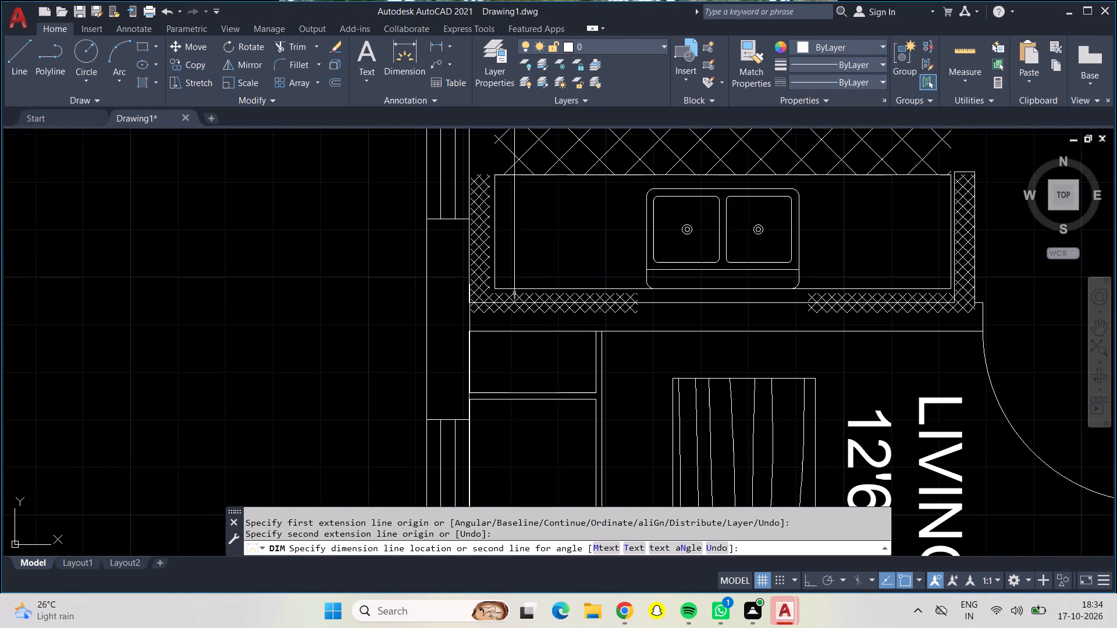
middle_drag(675, 262, 653, 517)
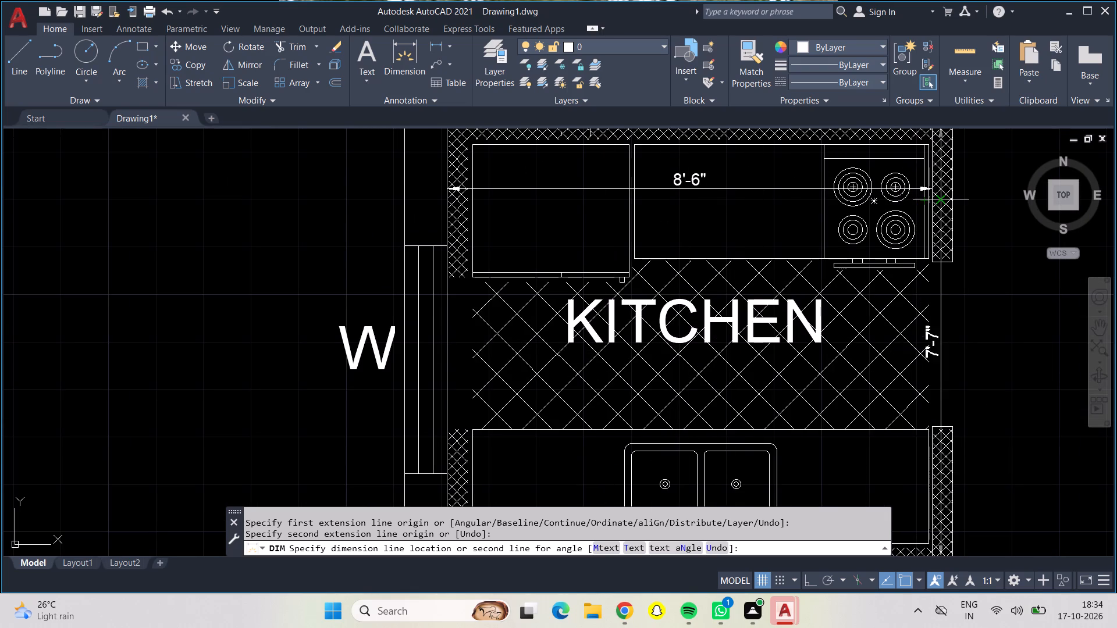
click(1002, 194)
key(Escape)
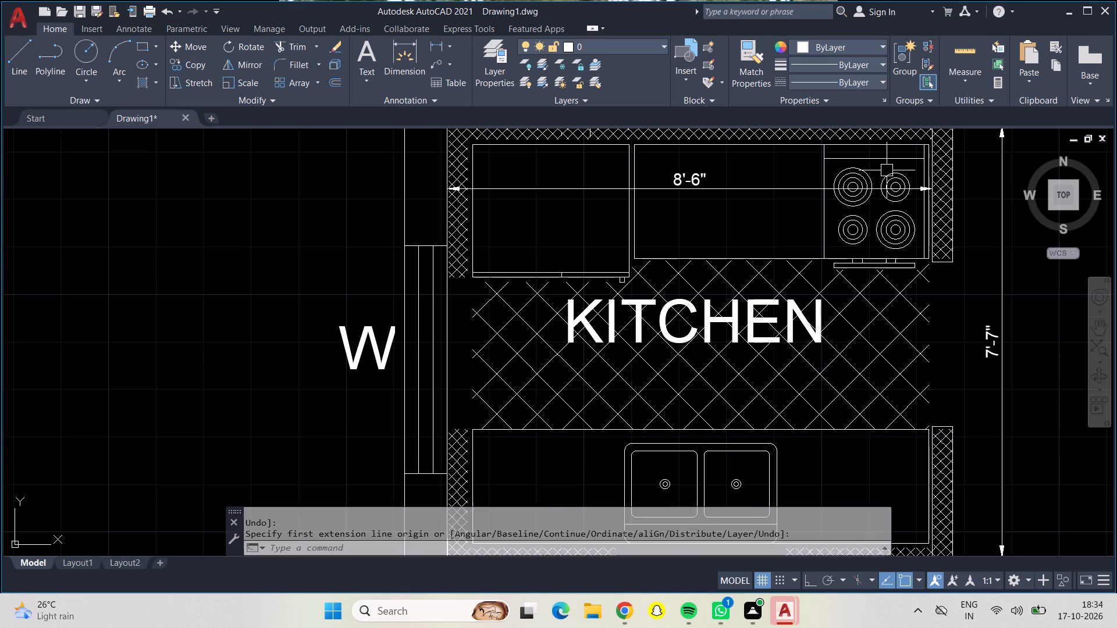
Add the size line 8'6" X 7'7" below KITCHEN in the kitchen label.
scroll(885, 170, down, 2)
scroll(825, 223, up, 2)
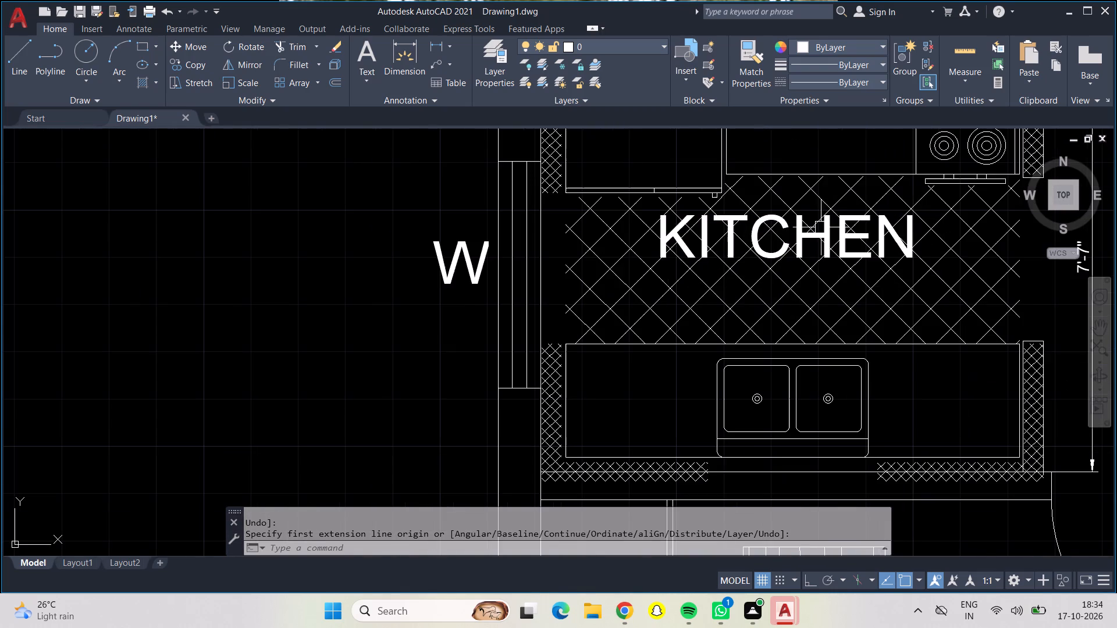
scroll(821, 230, down, 1)
middle_drag(821, 230, 760, 309)
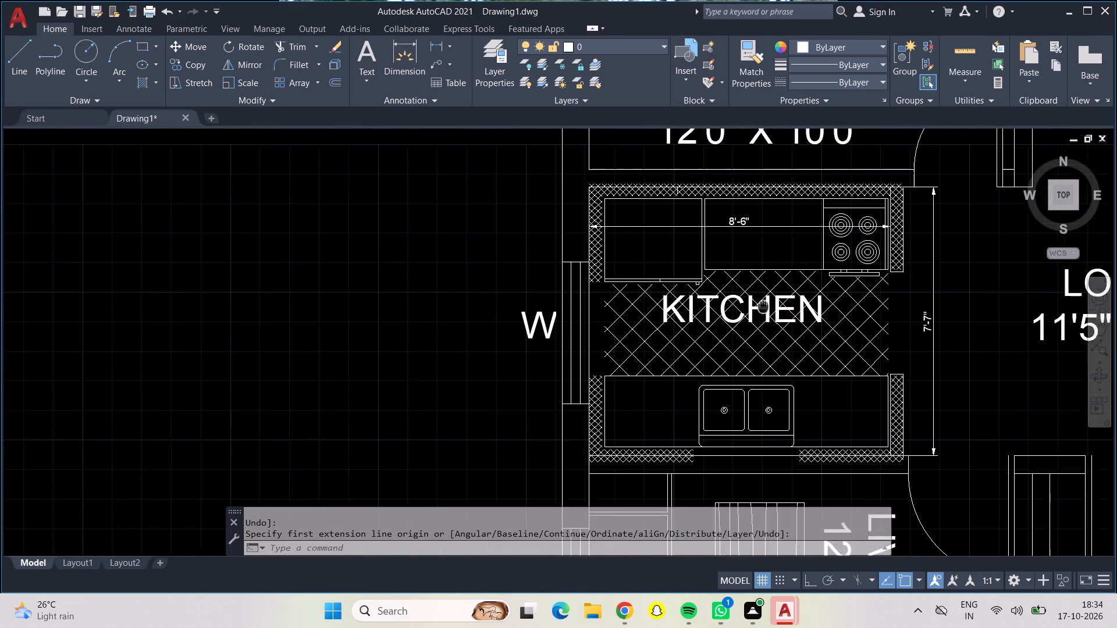
middle_drag(760, 309, 737, 342)
click(736, 342)
double_click(736, 342)
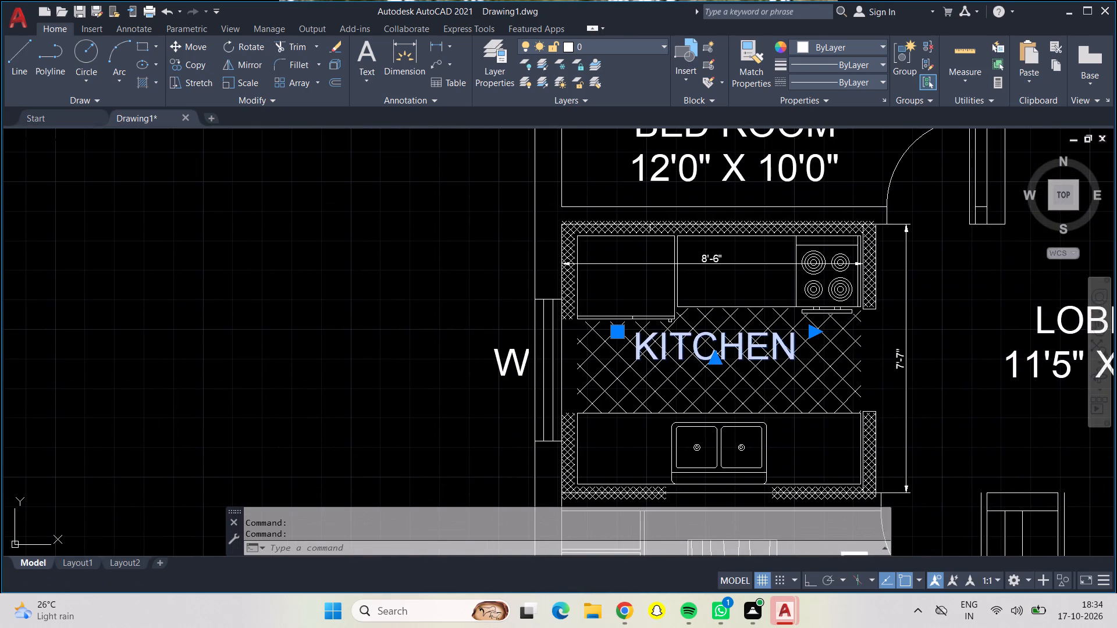
click(799, 352)
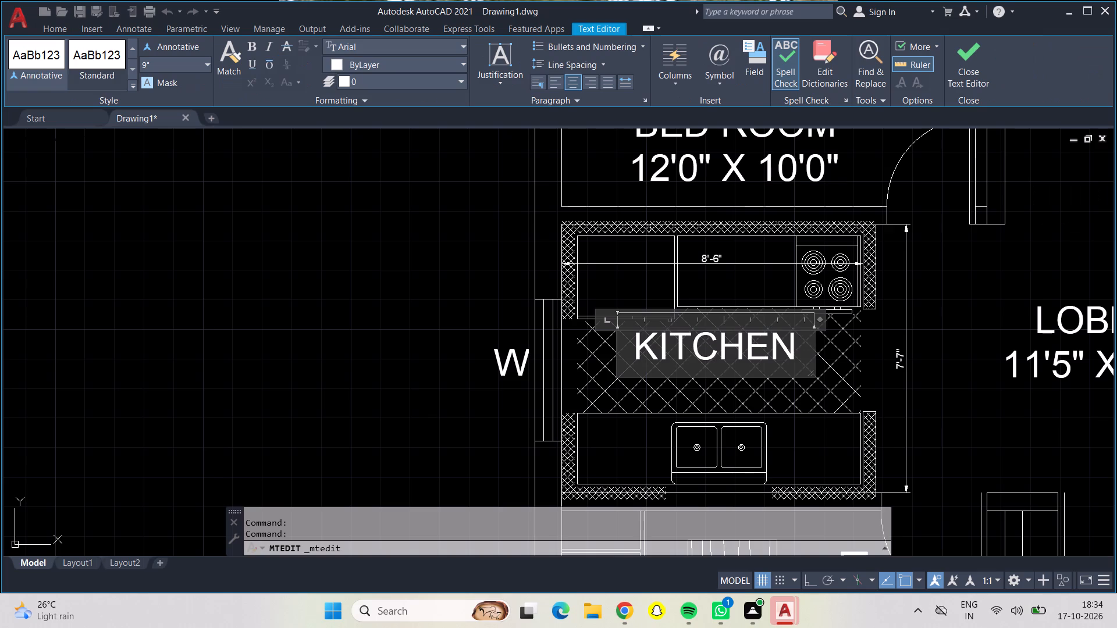
key(Return)
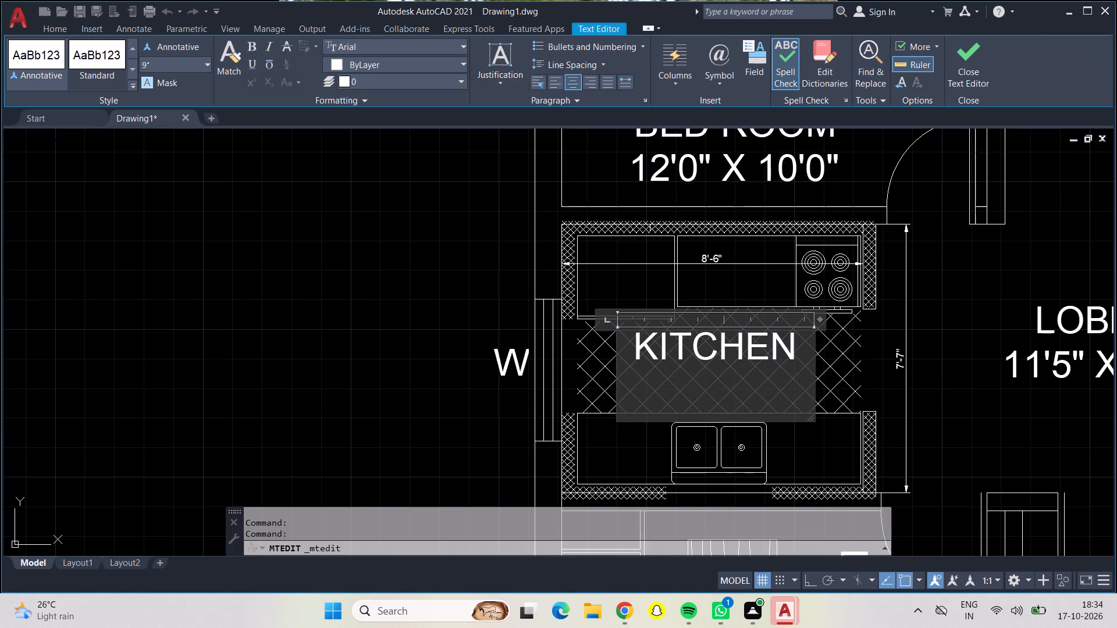
text(8')
text(6")
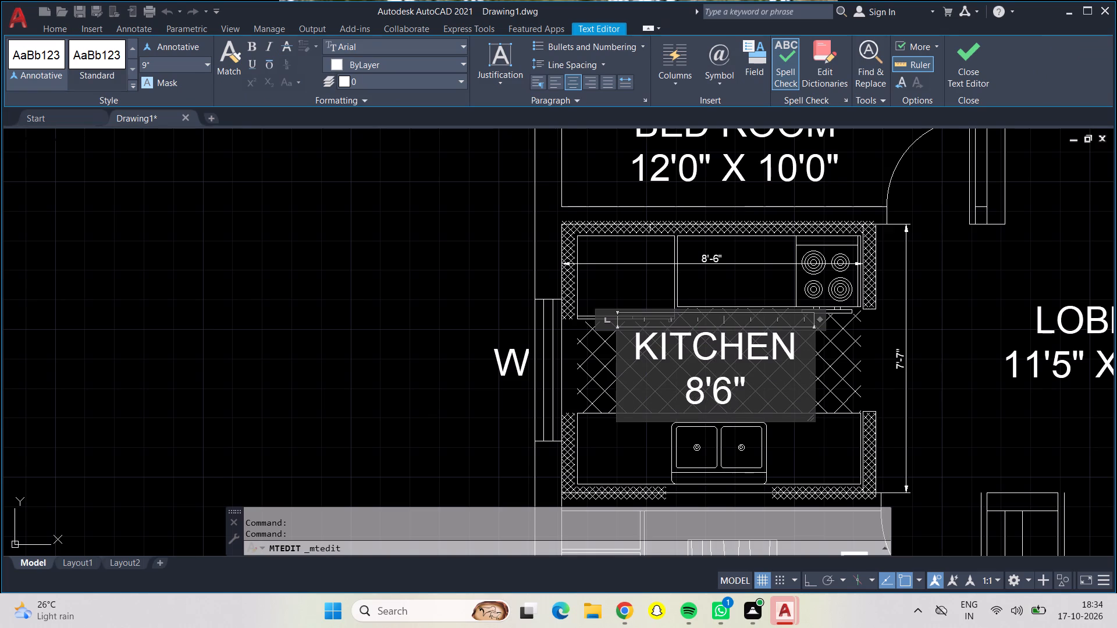
key(space)
text(X)
key(space)
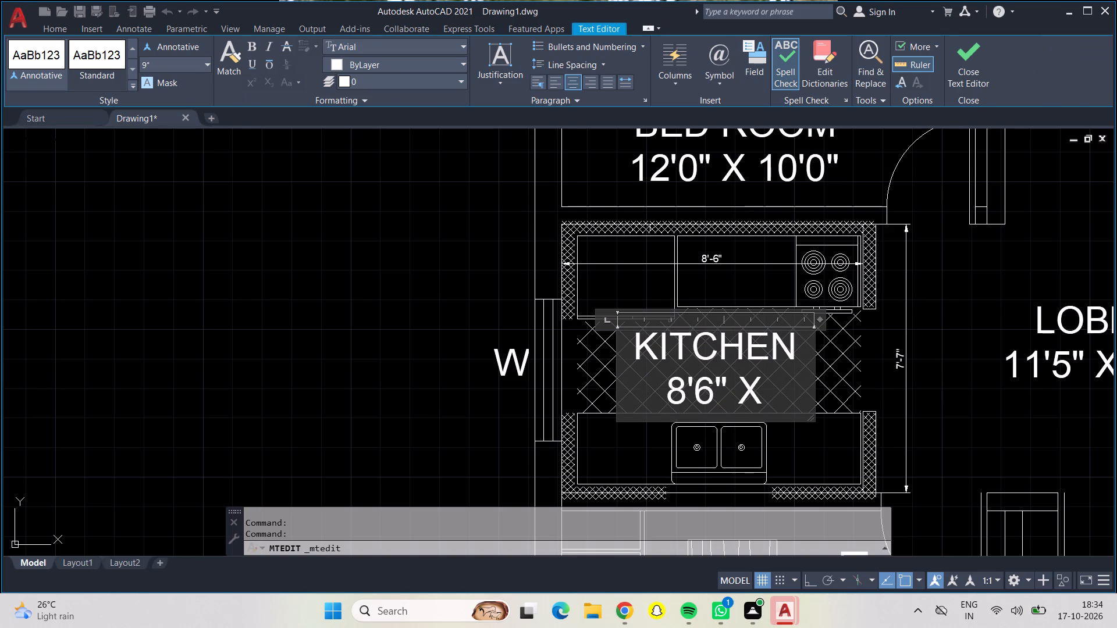
text(7'7")
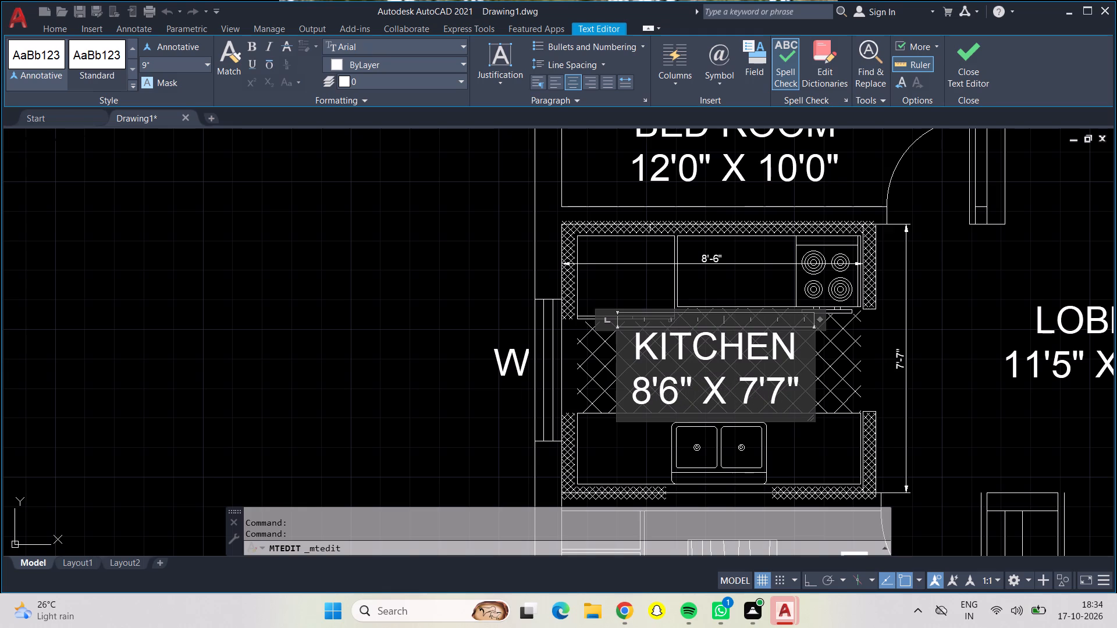
click(435, 308)
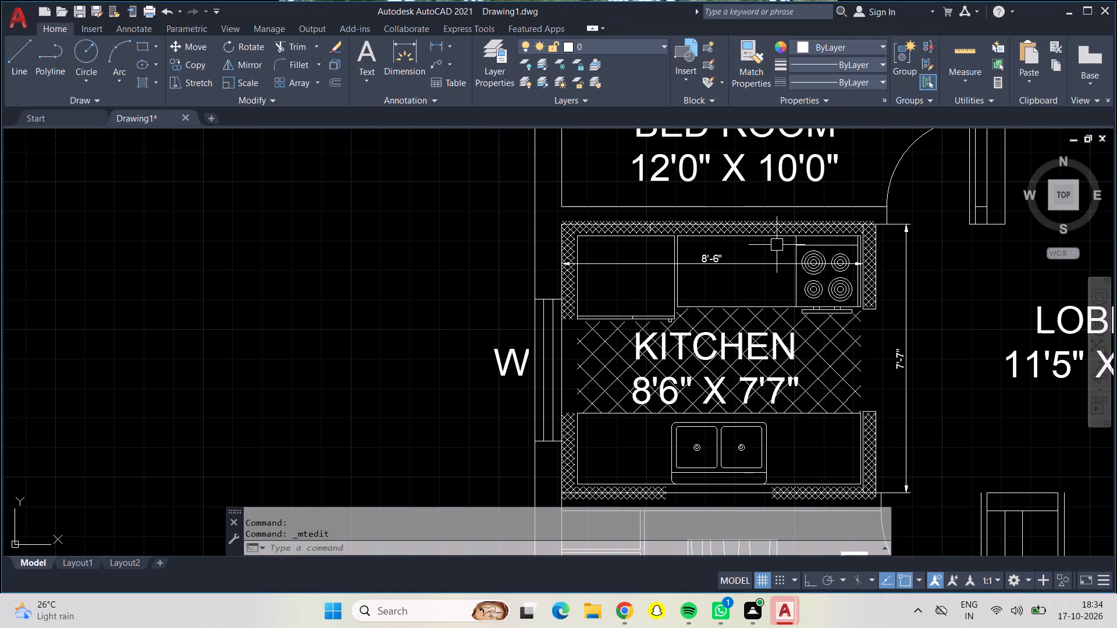
Delete the horizontal and vertical measuring dimensions from the second plan's kitchen.
click(775, 261)
click(908, 317)
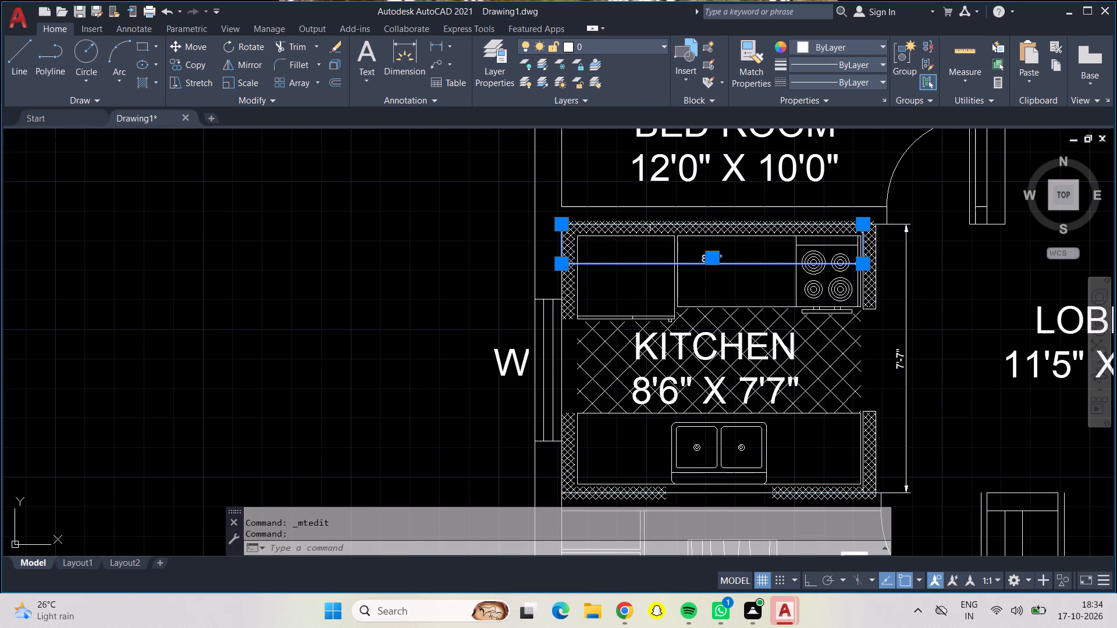
key(Delete)
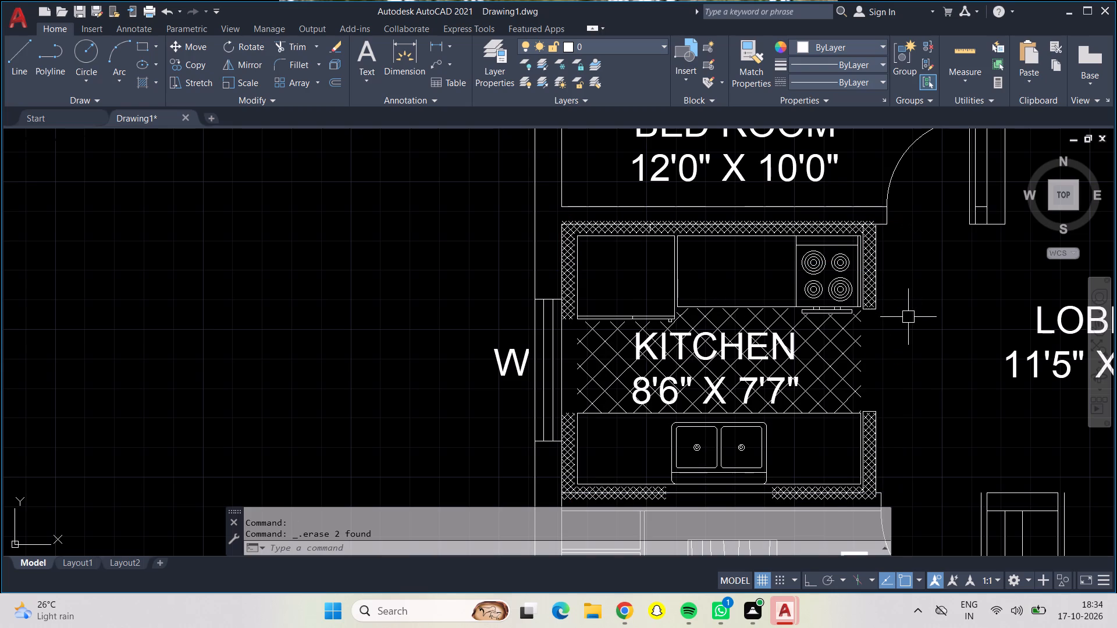
Review both floor plans for rooms that still need labels.
scroll(908, 317, down, 1)
scroll(931, 377, down, 1)
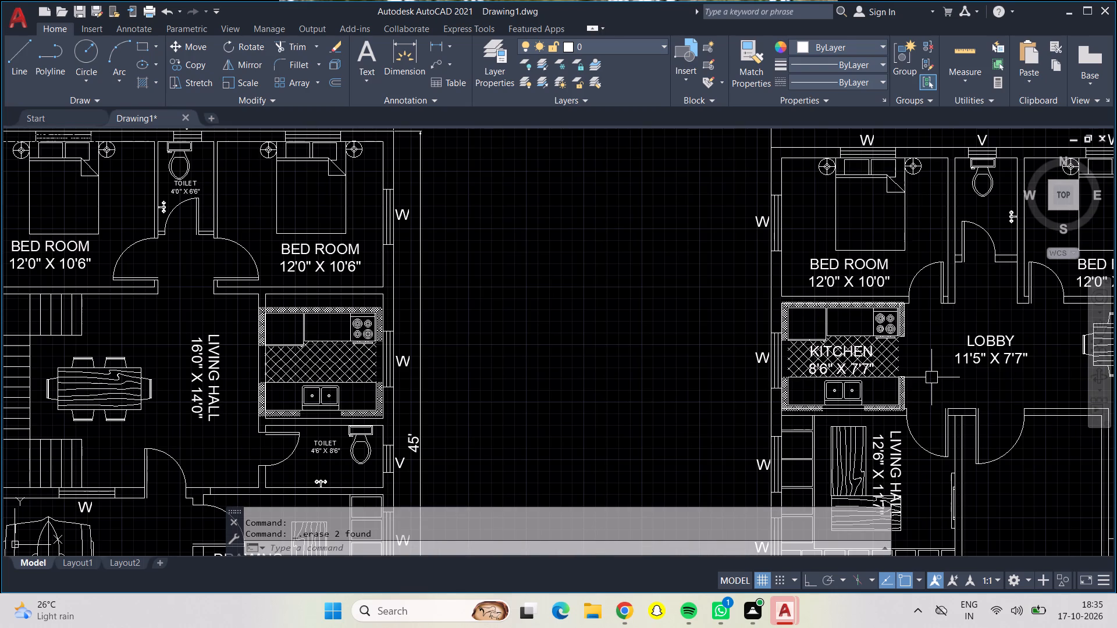
middle_drag(931, 377, 863, 351)
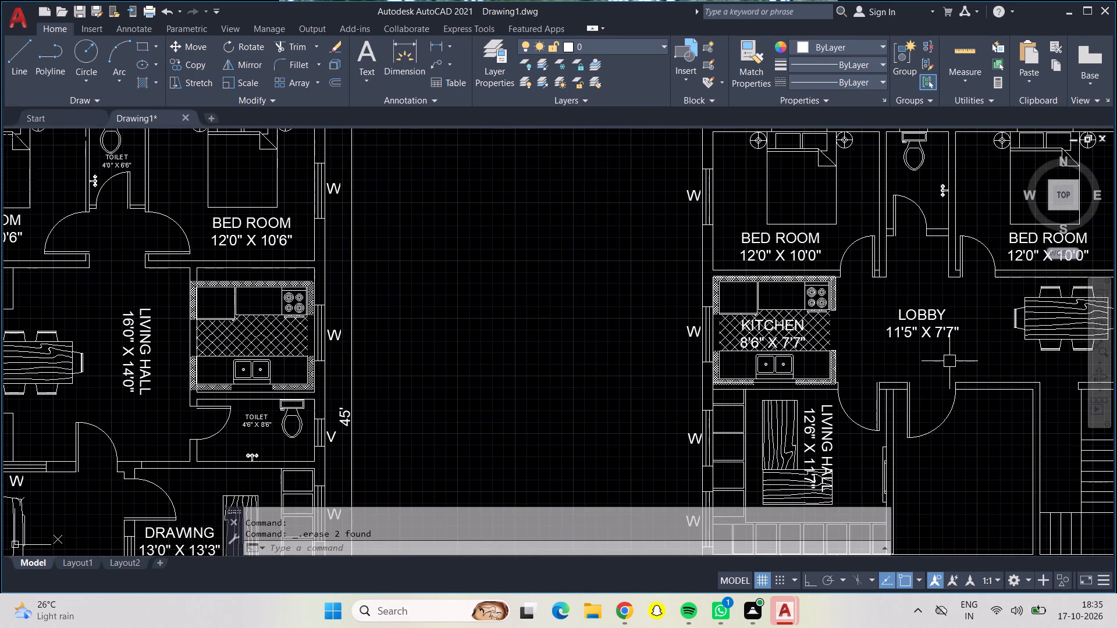
middle_drag(949, 357, 842, 337)
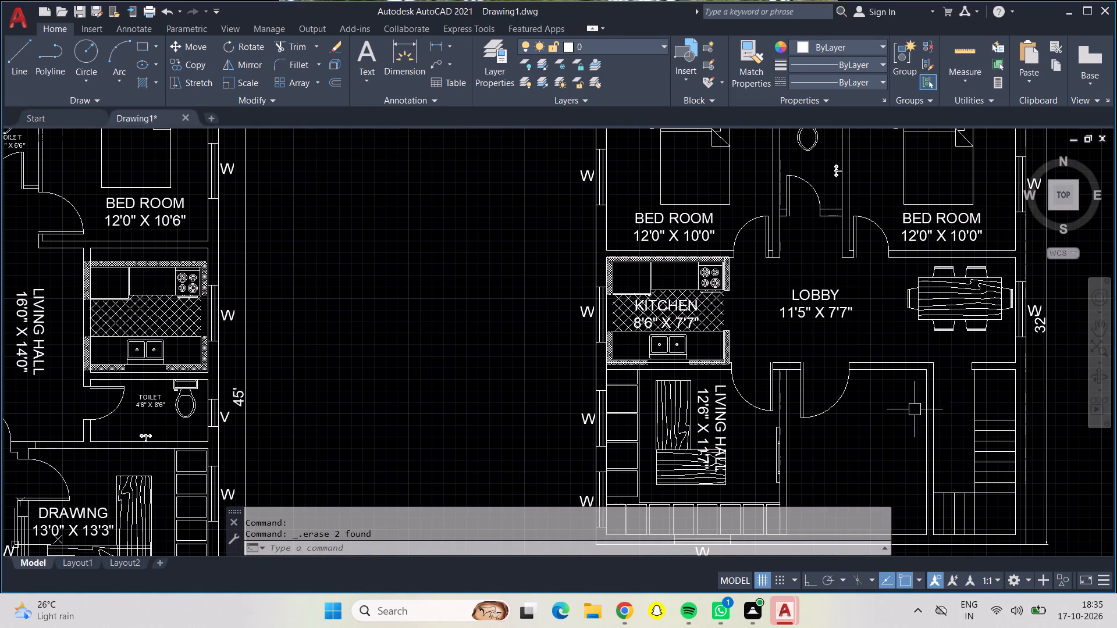
middle_drag(860, 433, 884, 401)
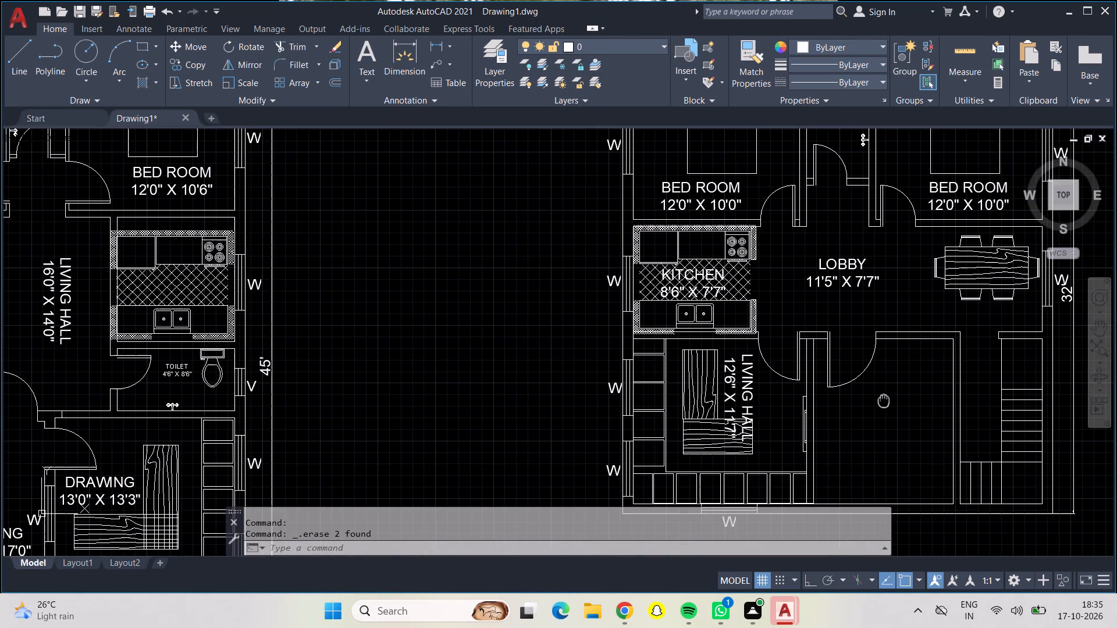
middle_drag(884, 401, 884, 400)
middle_drag(885, 422, 832, 405)
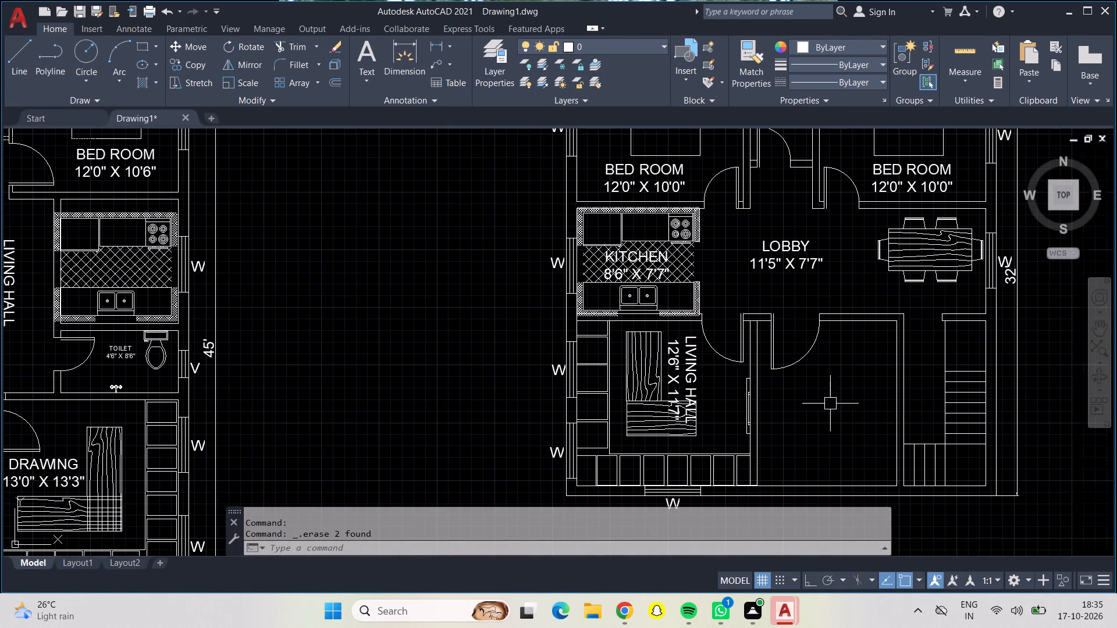
scroll(846, 403, down, 1)
middle_drag(846, 403, 806, 404)
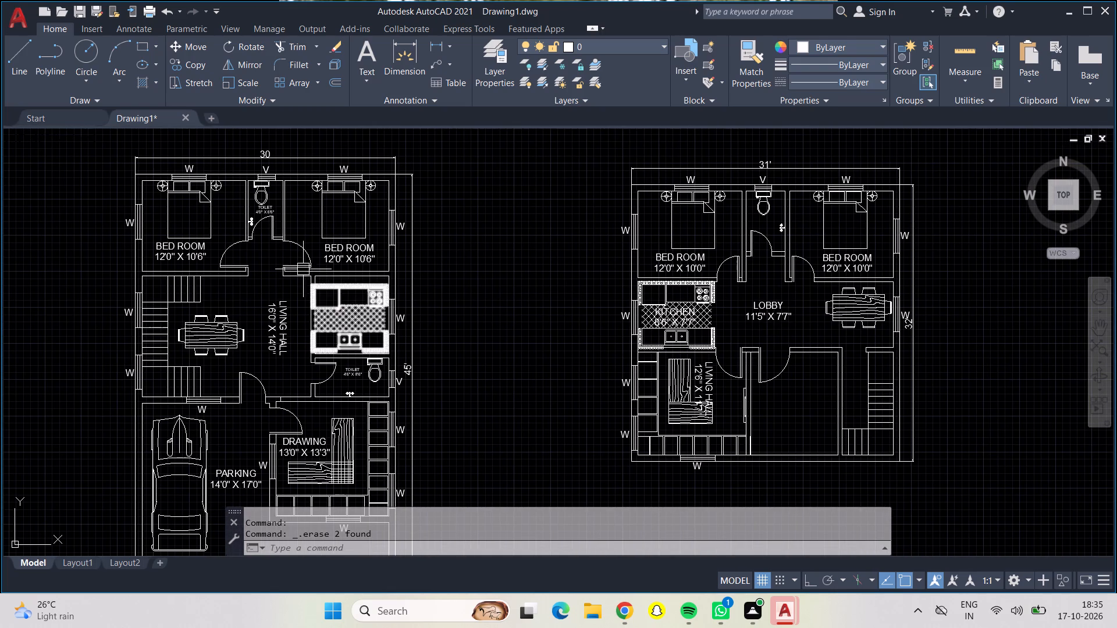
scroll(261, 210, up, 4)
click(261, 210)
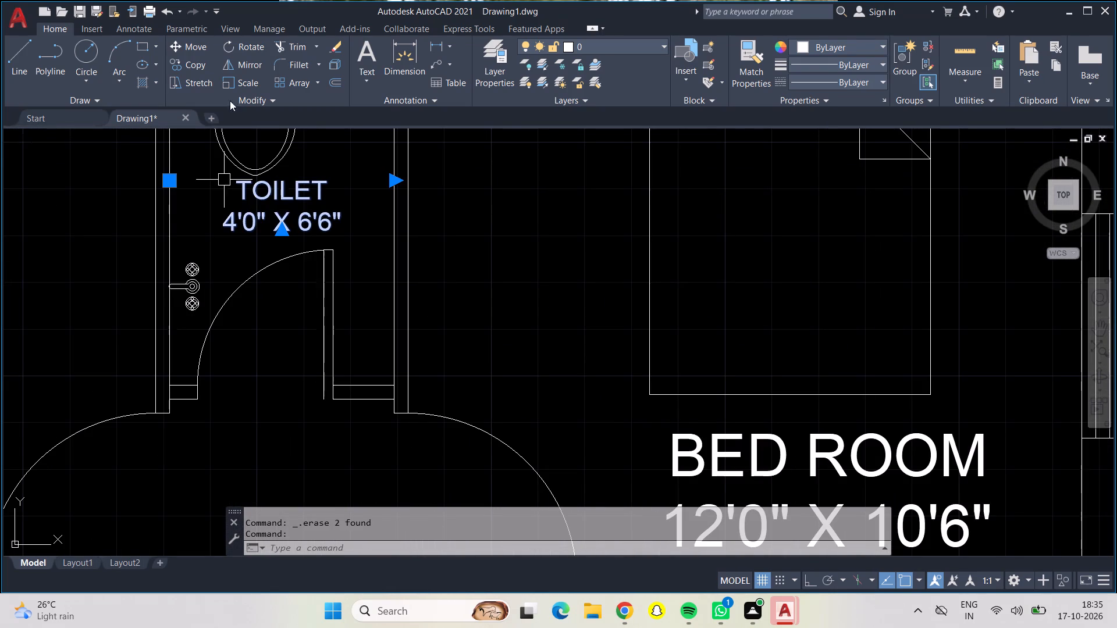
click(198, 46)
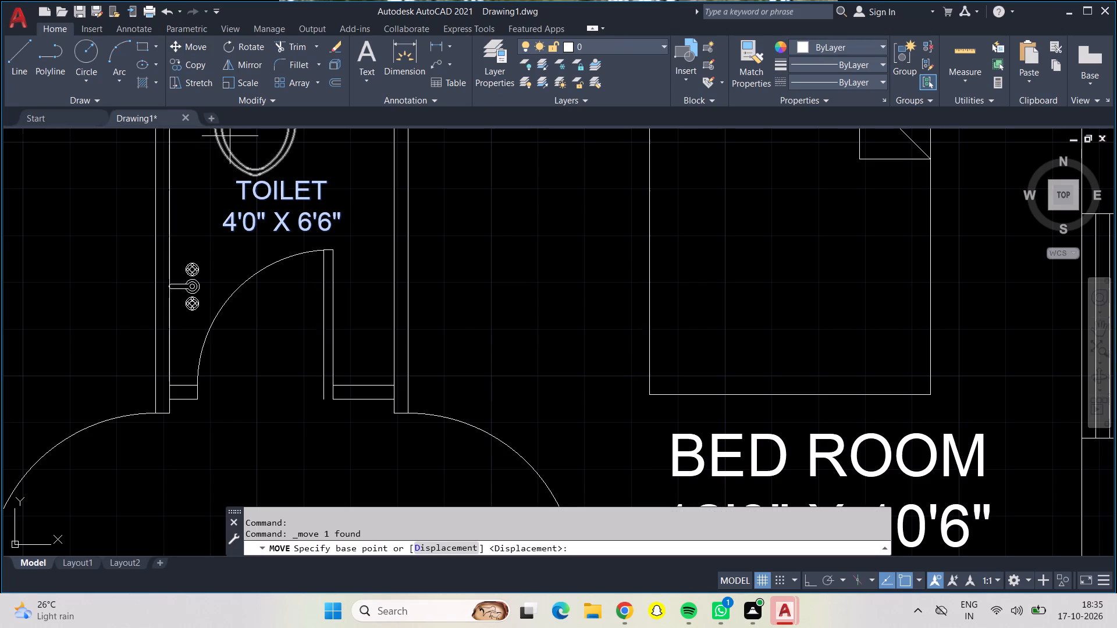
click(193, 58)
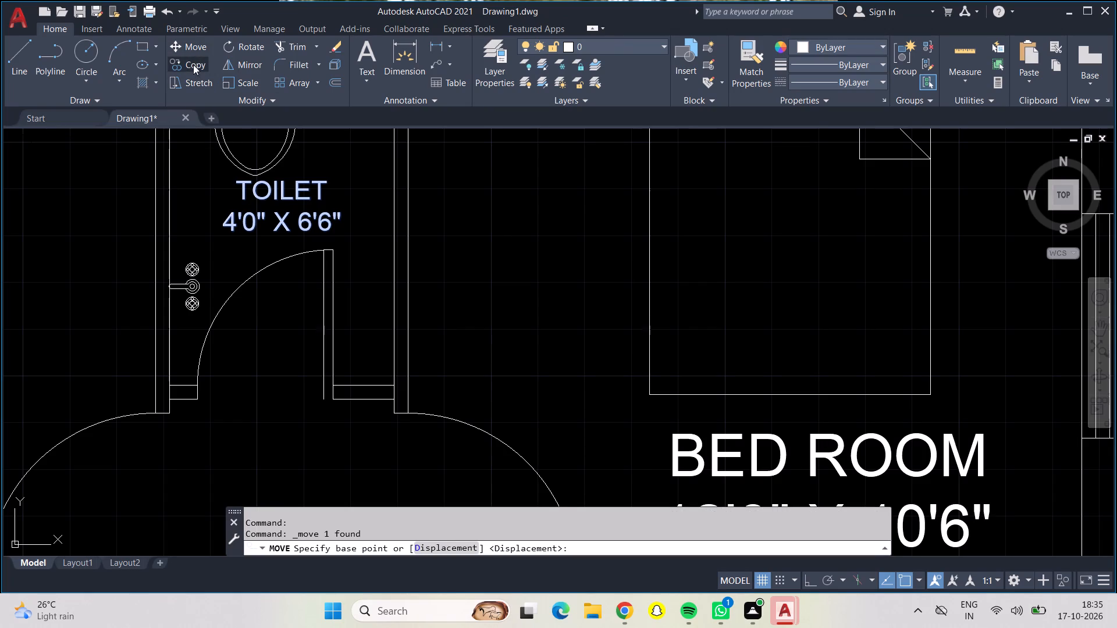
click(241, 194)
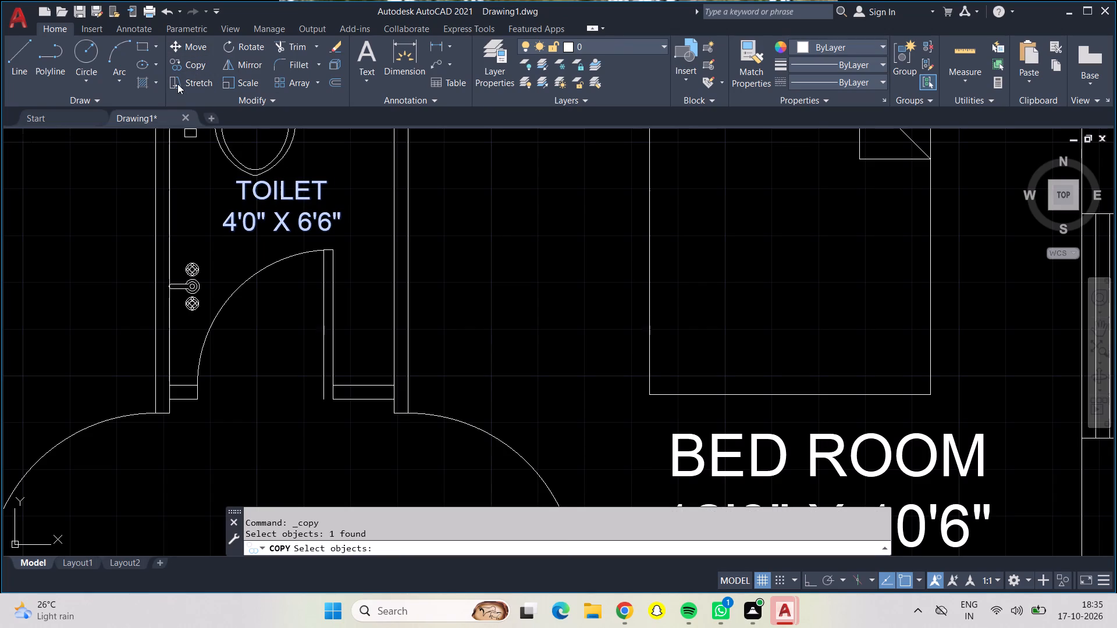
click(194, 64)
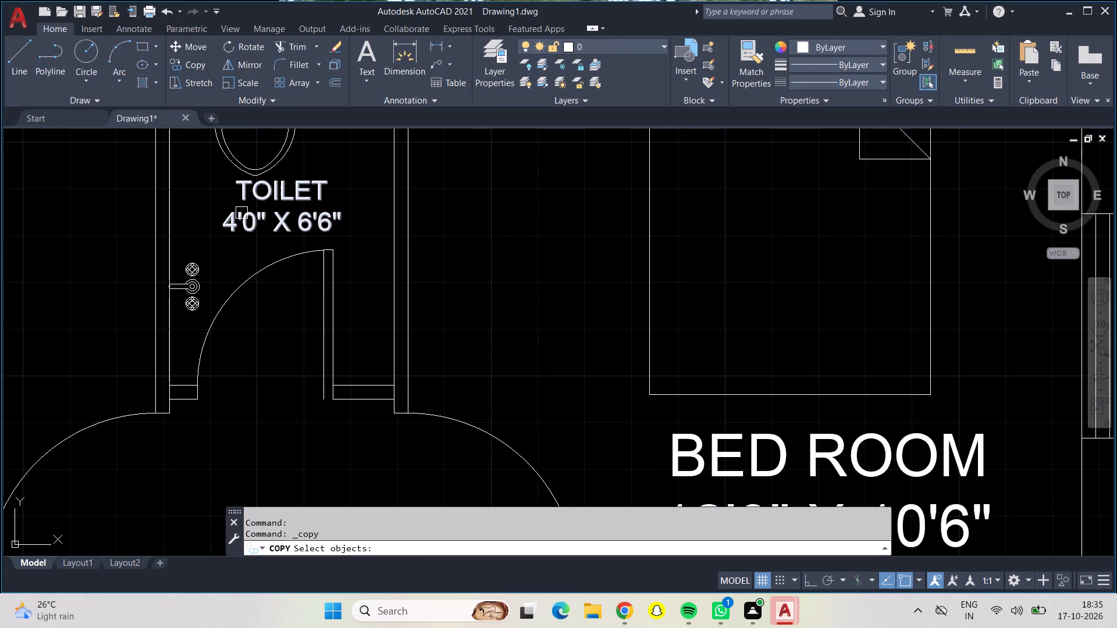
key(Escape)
Copy the first plan's upper TOILET label into the second plan's toilet, between the WC and the door swing.
click(243, 219)
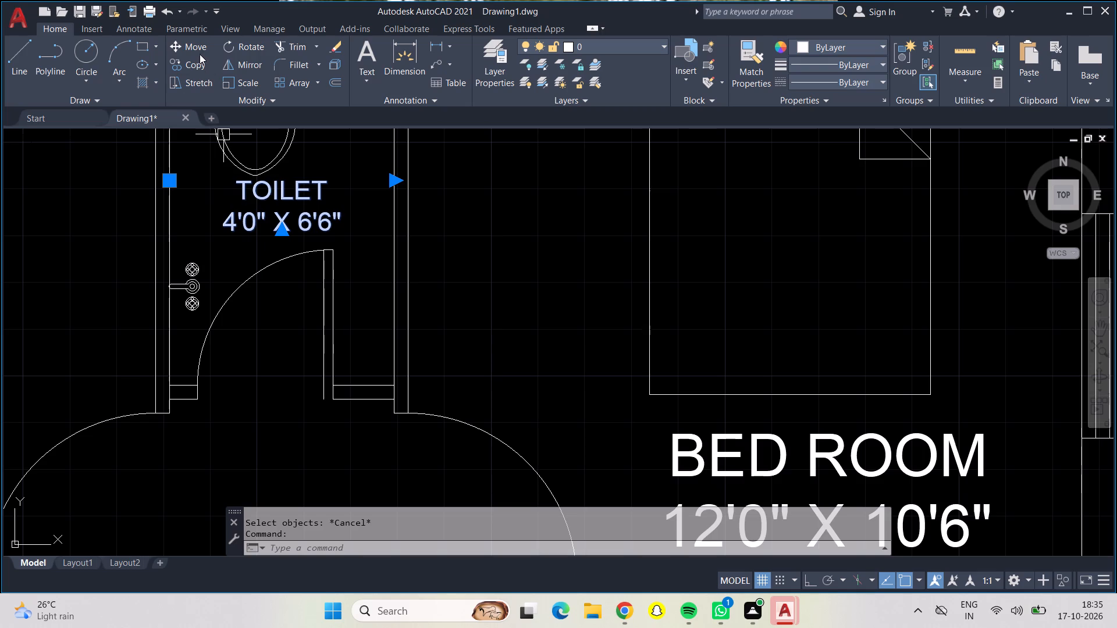
click(197, 66)
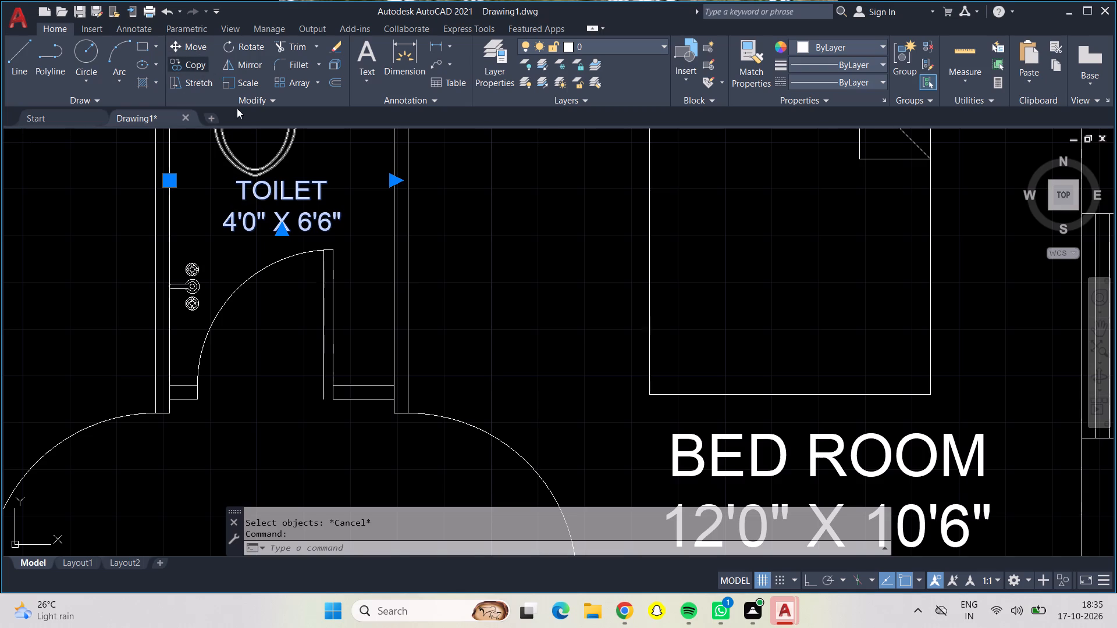
click(299, 218)
scroll(562, 224, down, 2)
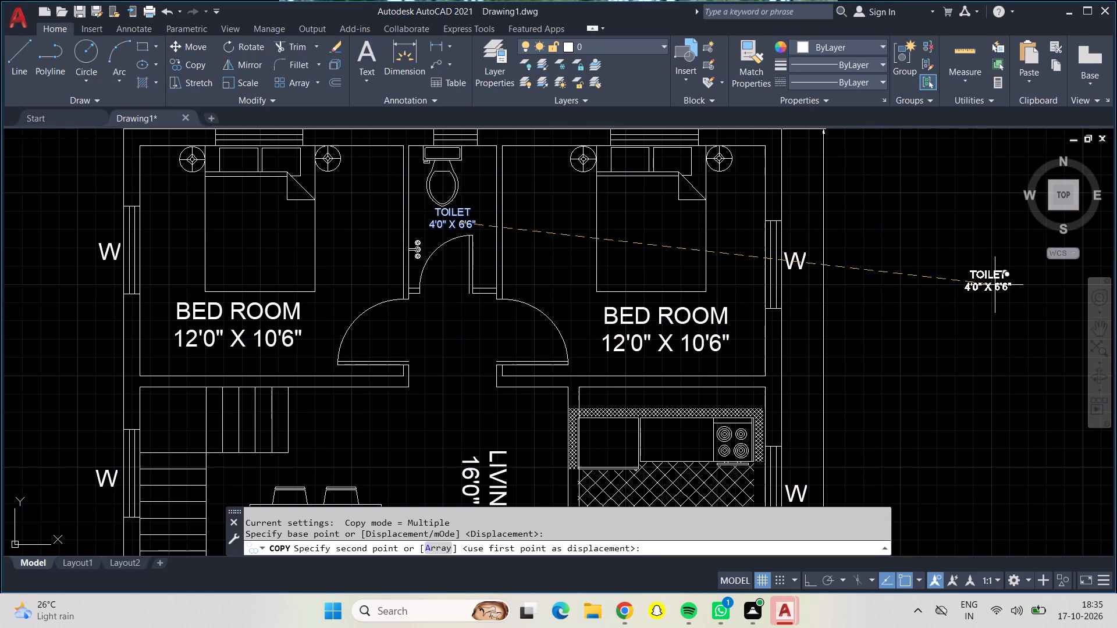
middle_drag(995, 285, 0, 261)
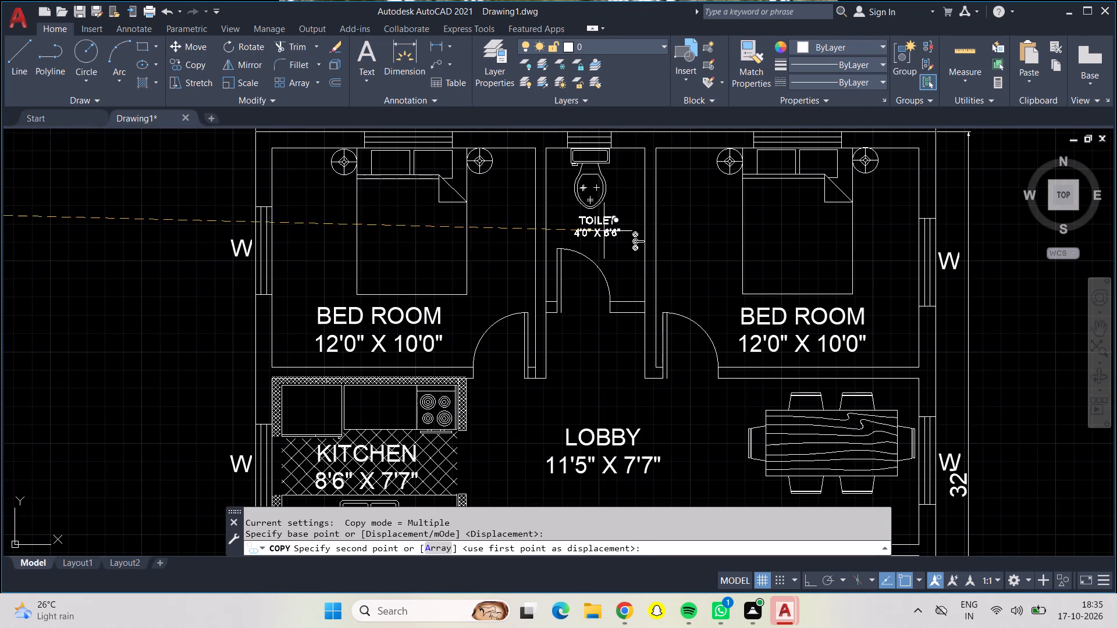
scroll(602, 235, up, 3)
click(596, 232)
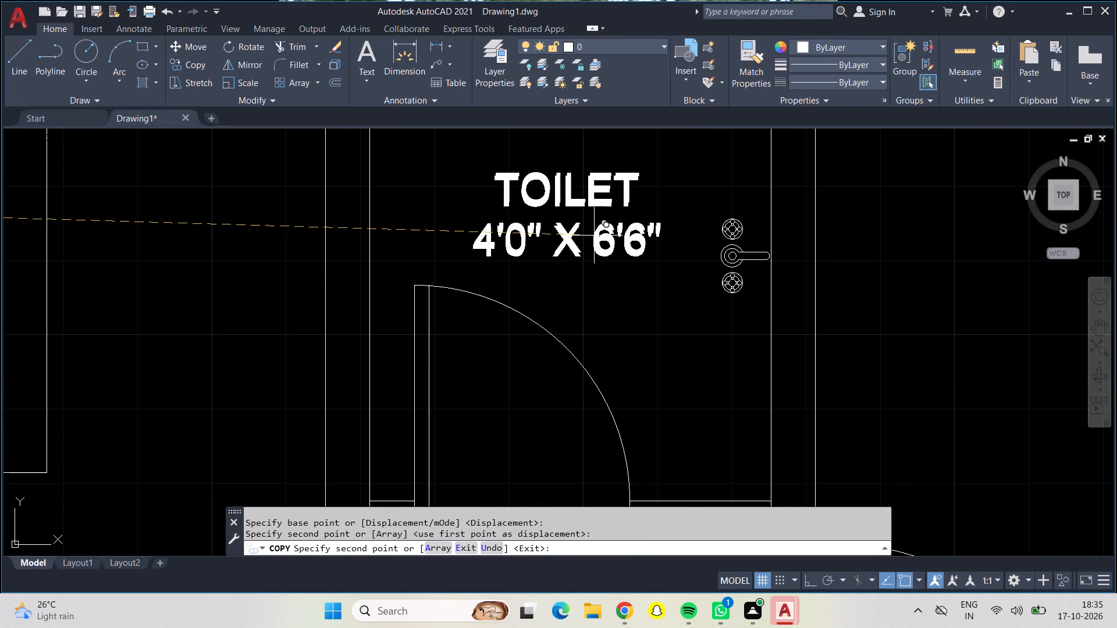
scroll(594, 235, down, 4)
key(Escape)
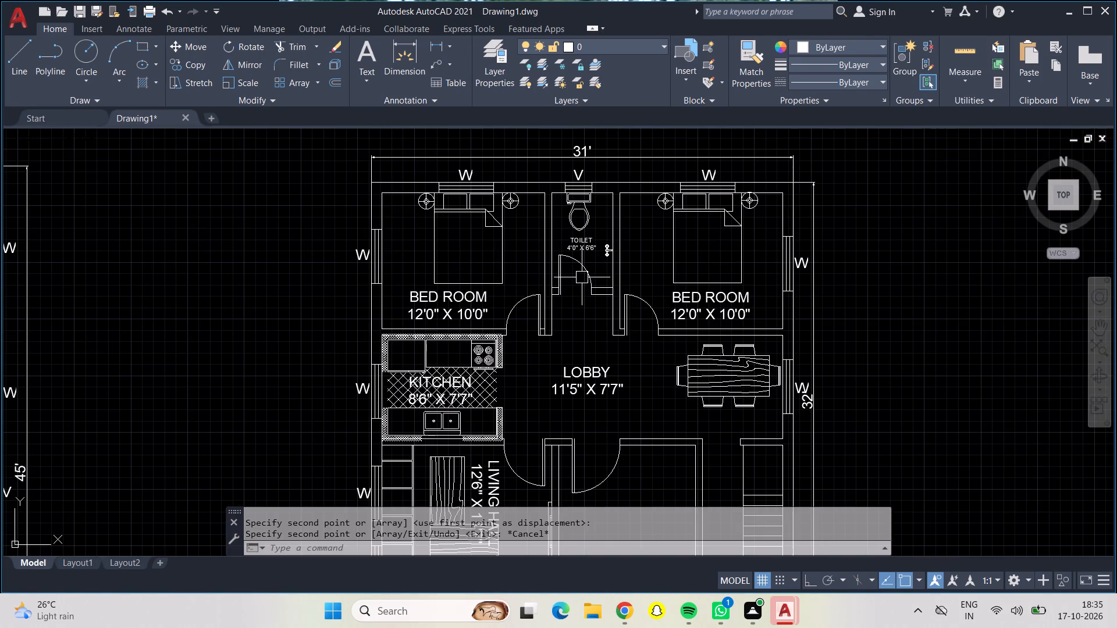
Measure the second plan's toilet depth along its right wall, from the upper corner to the door wall's inner face.
scroll(587, 237, down, 1)
scroll(587, 237, up, 3)
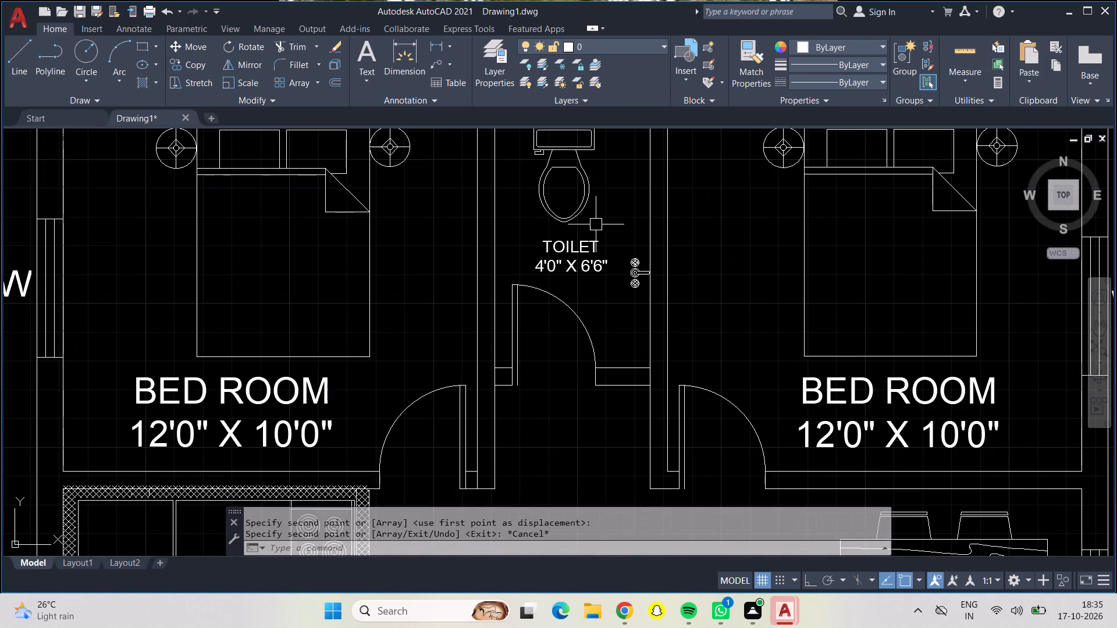
middle_drag(605, 210, 602, 299)
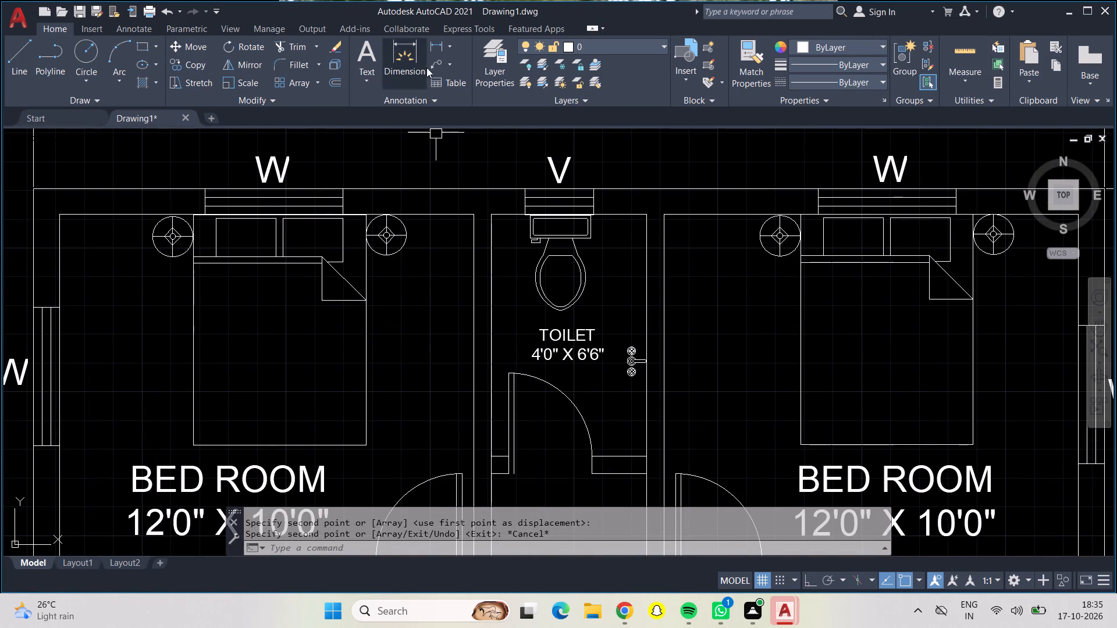
click(401, 56)
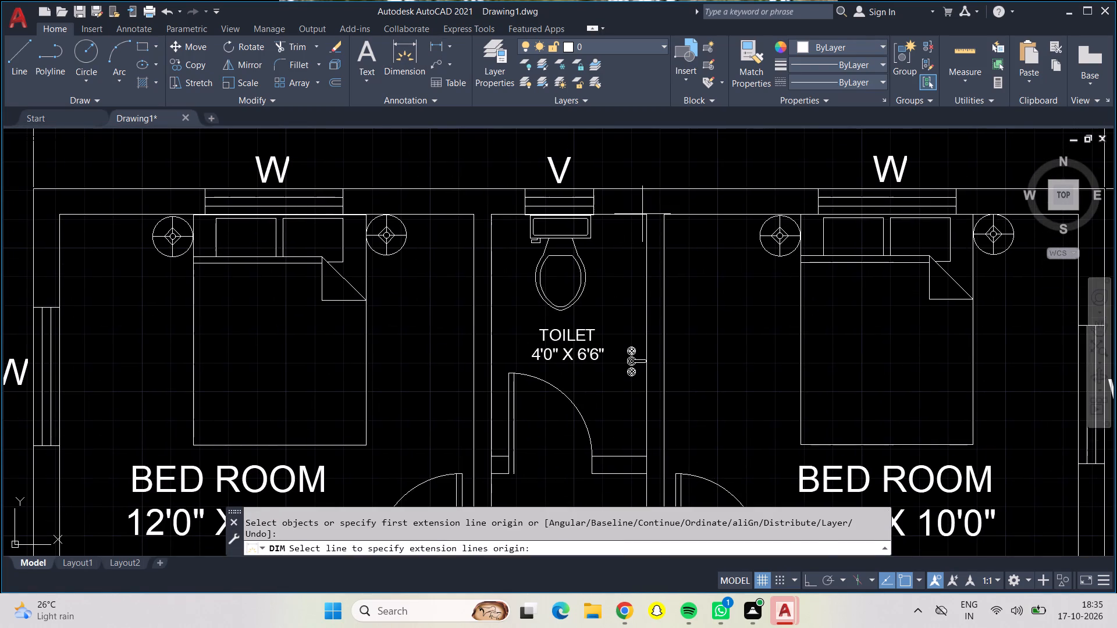
click(649, 217)
middle_drag(617, 423, 608, 340)
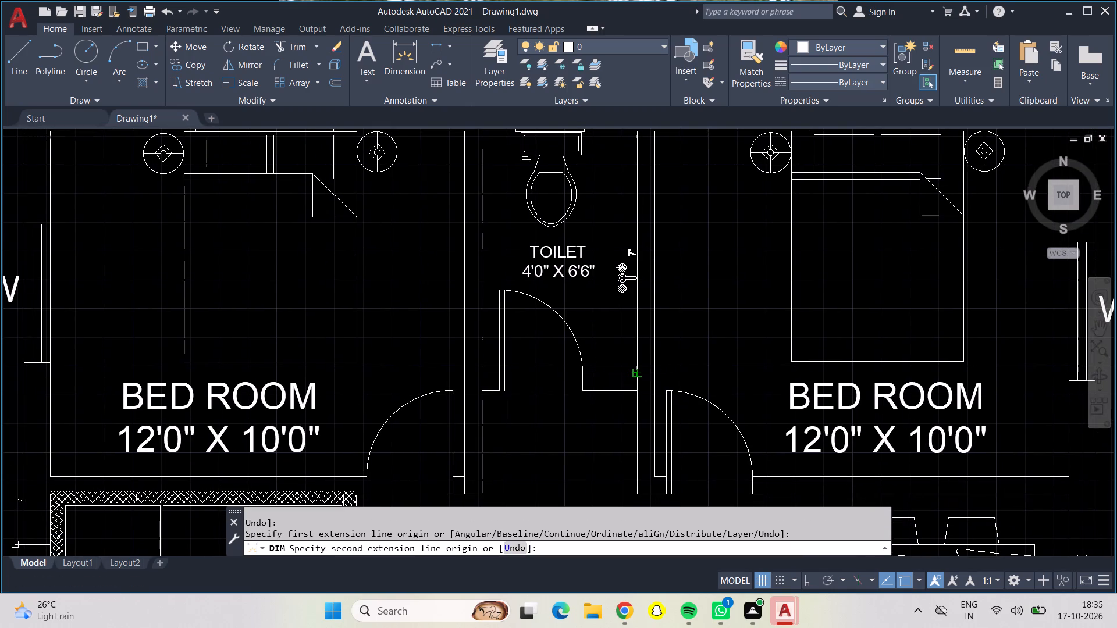
key(Escape)
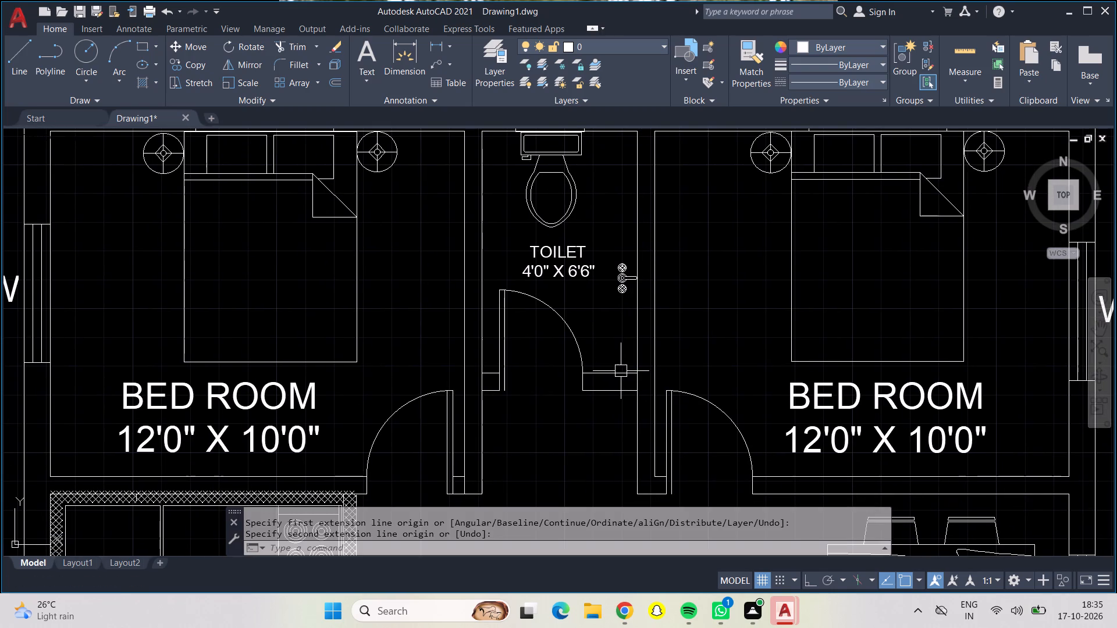
Change the size line of the second plan's TOILET label to 4'0" X 7'0".
double_click(551, 260)
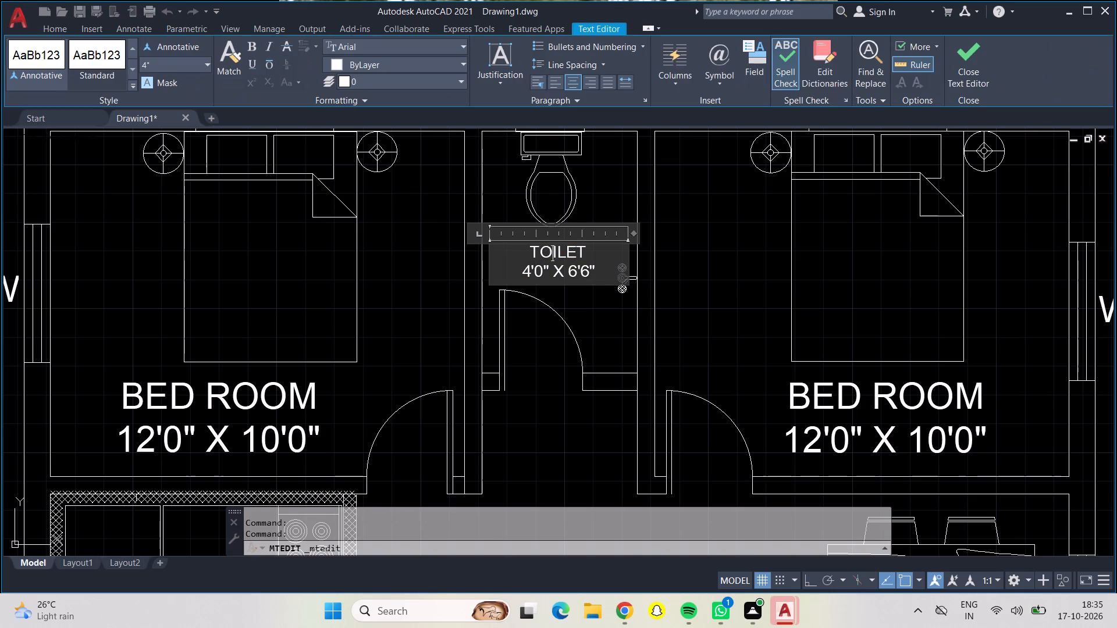
click(595, 274)
key(BackSpace)
key(BackSpace)
key(BackSpace)
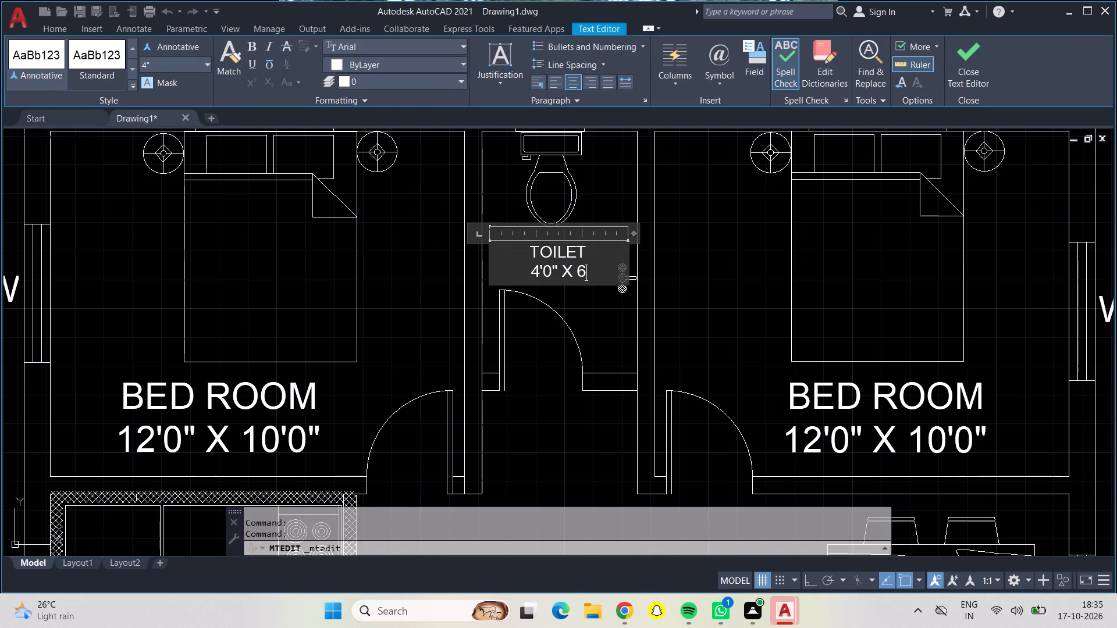
key(BackSpace)
text(7")
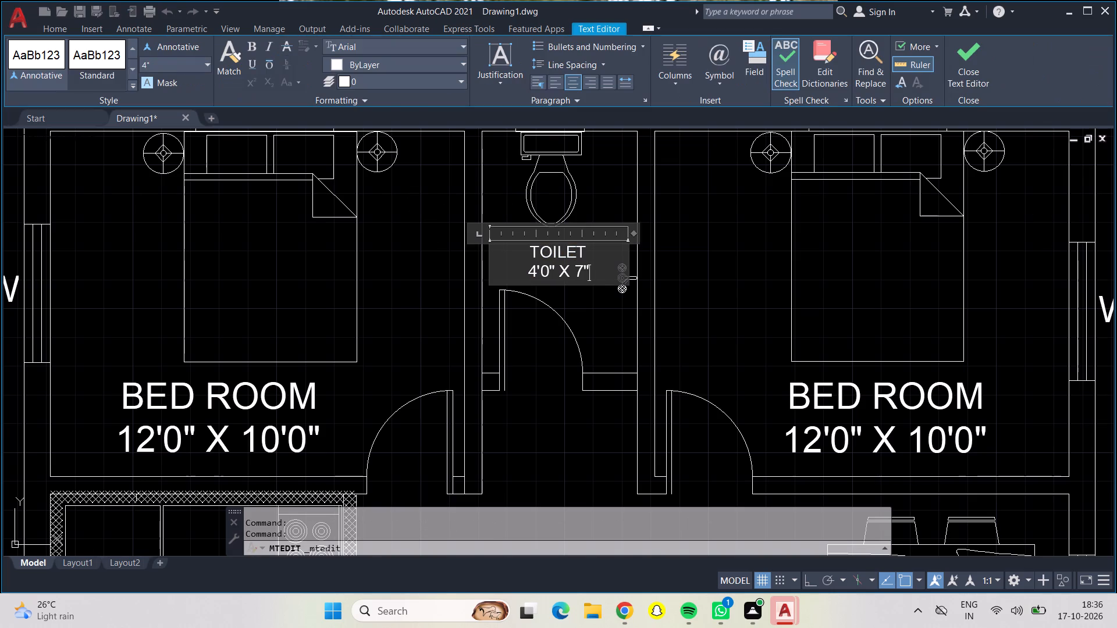
key(BackSpace)
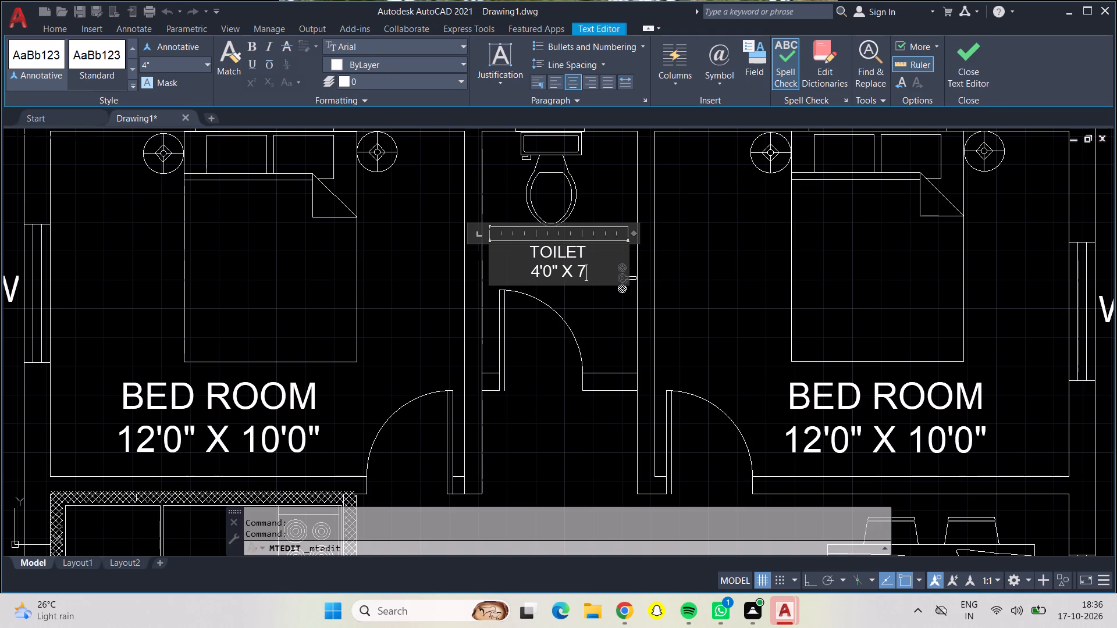
text('0")
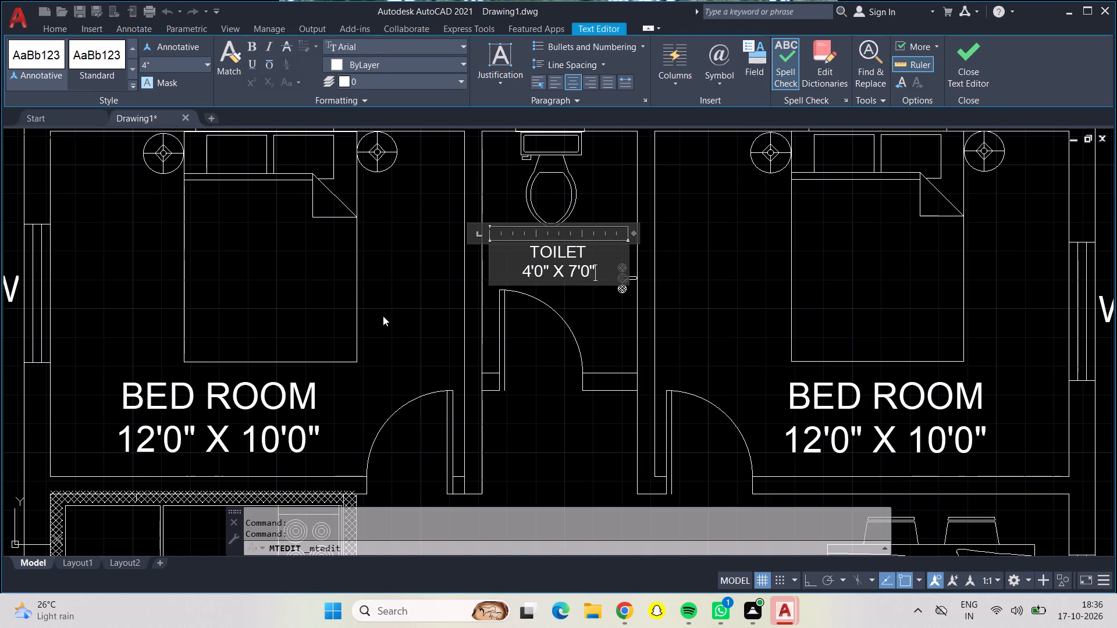
click(400, 322)
Draw the second plan's staircase direction line from above the right flight's treads, about 8'3" down to the corner landing and left across the lower flight.
scroll(610, 279, down, 1)
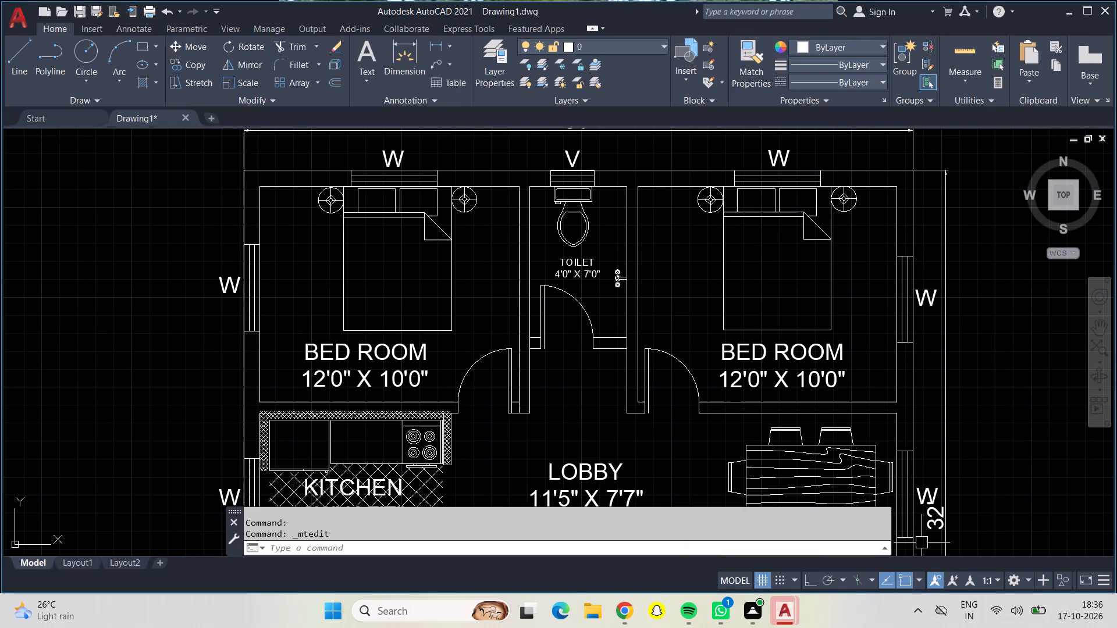
scroll(572, 411, down, 2)
middle_drag(405, 428, 402, 372)
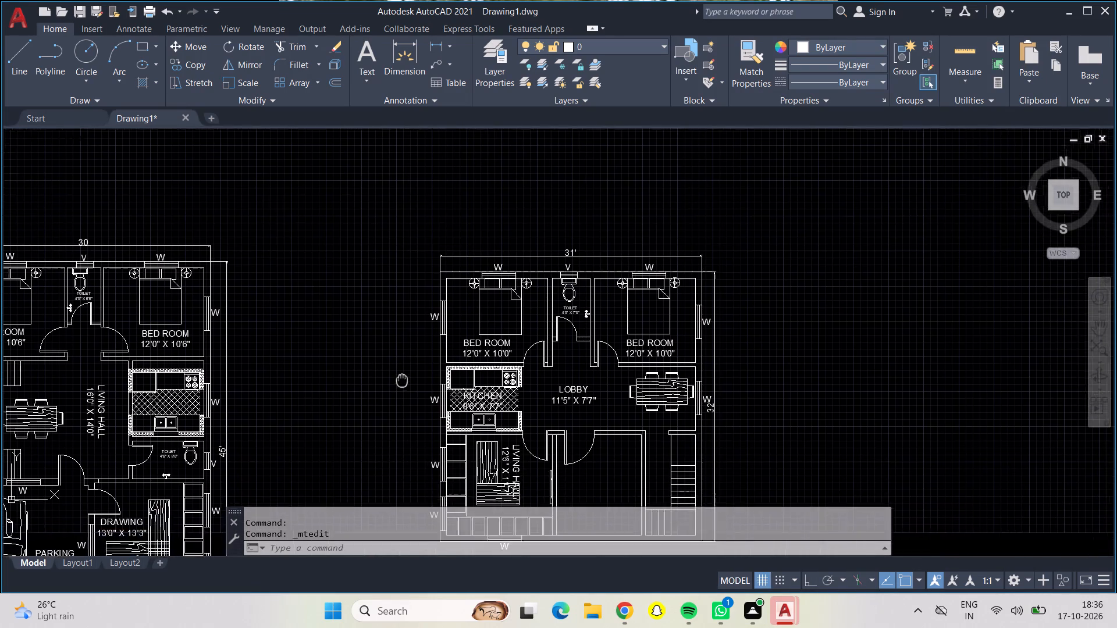
middle_drag(402, 372, 414, 293)
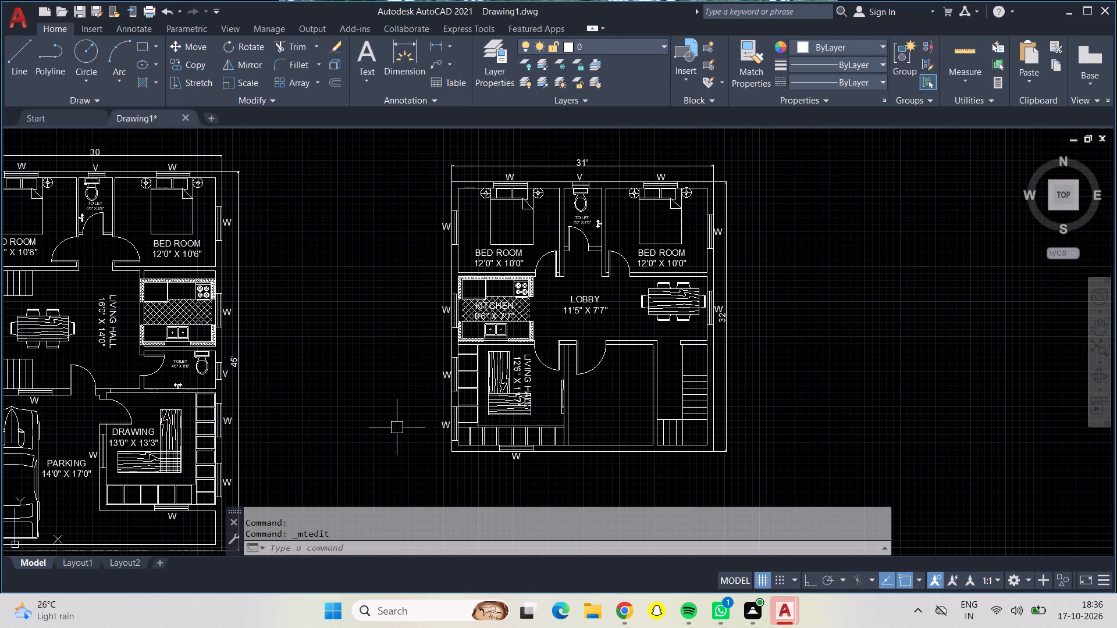
scroll(697, 363, up, 2)
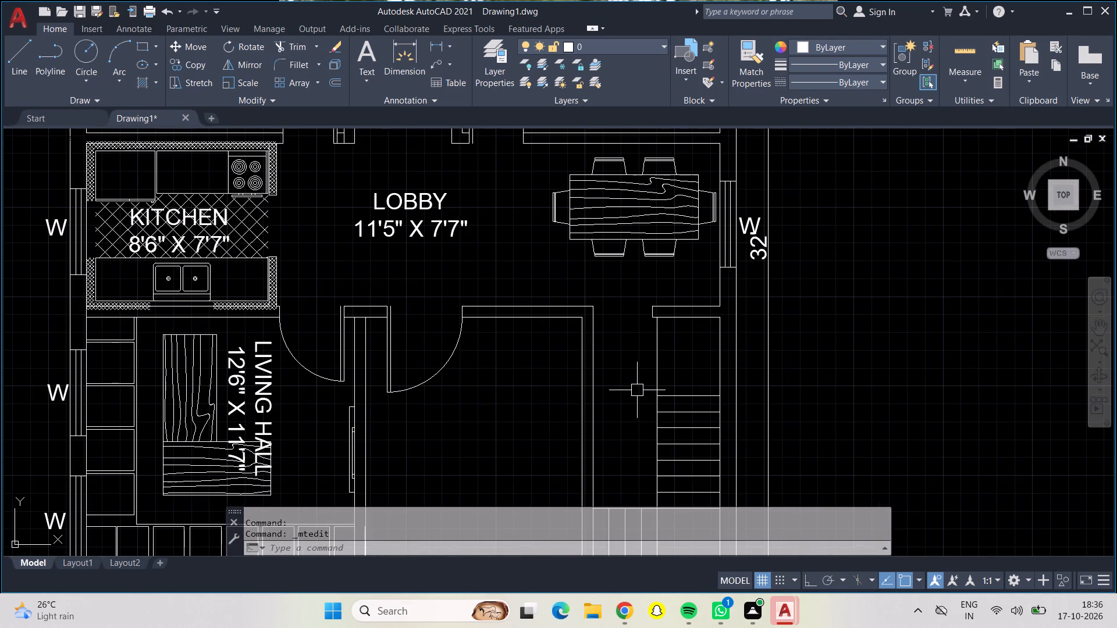
middle_drag(636, 391, 632, 330)
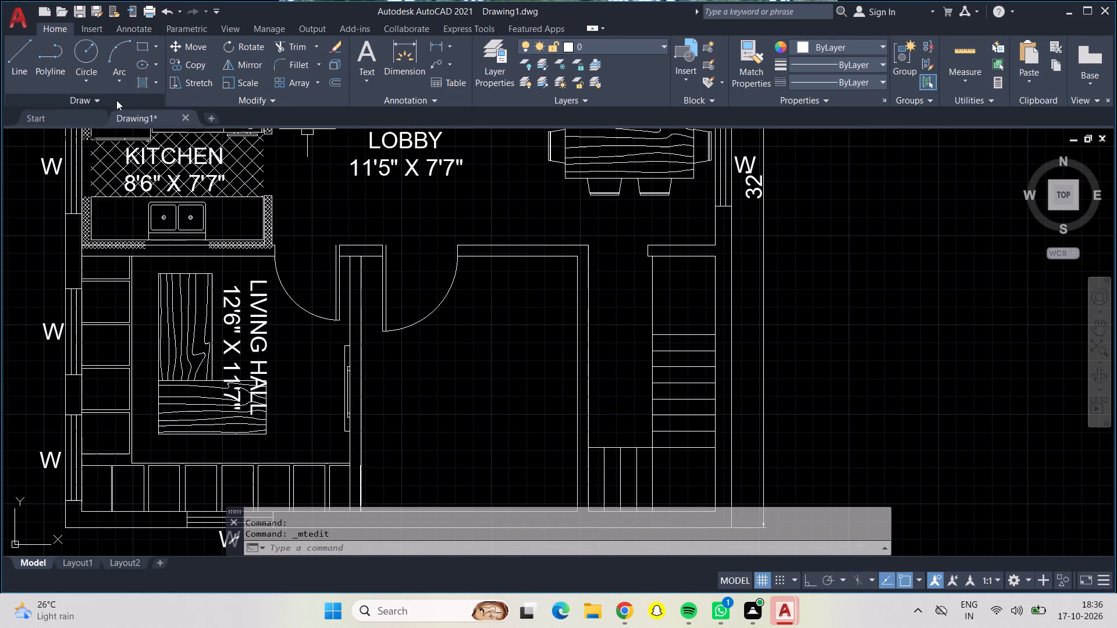
click(19, 60)
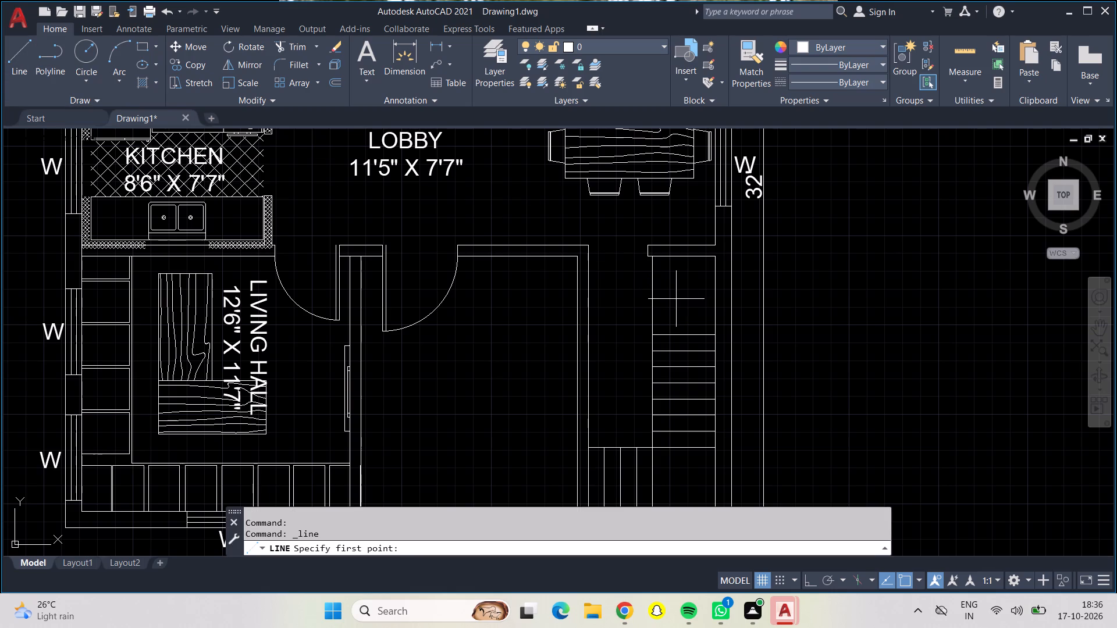
click(686, 304)
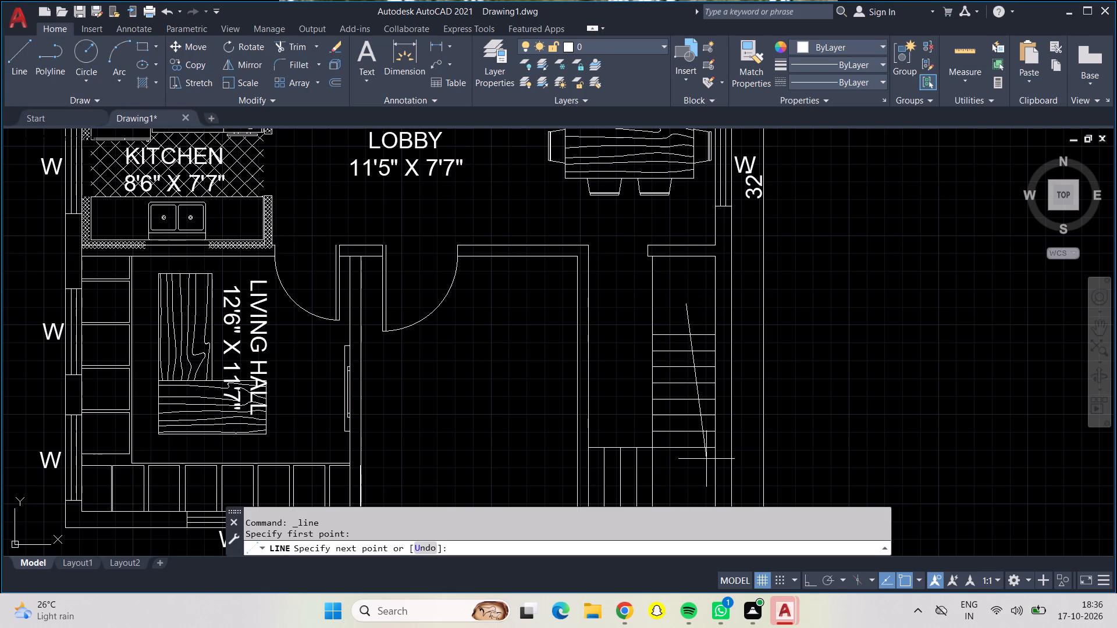
key(F8)
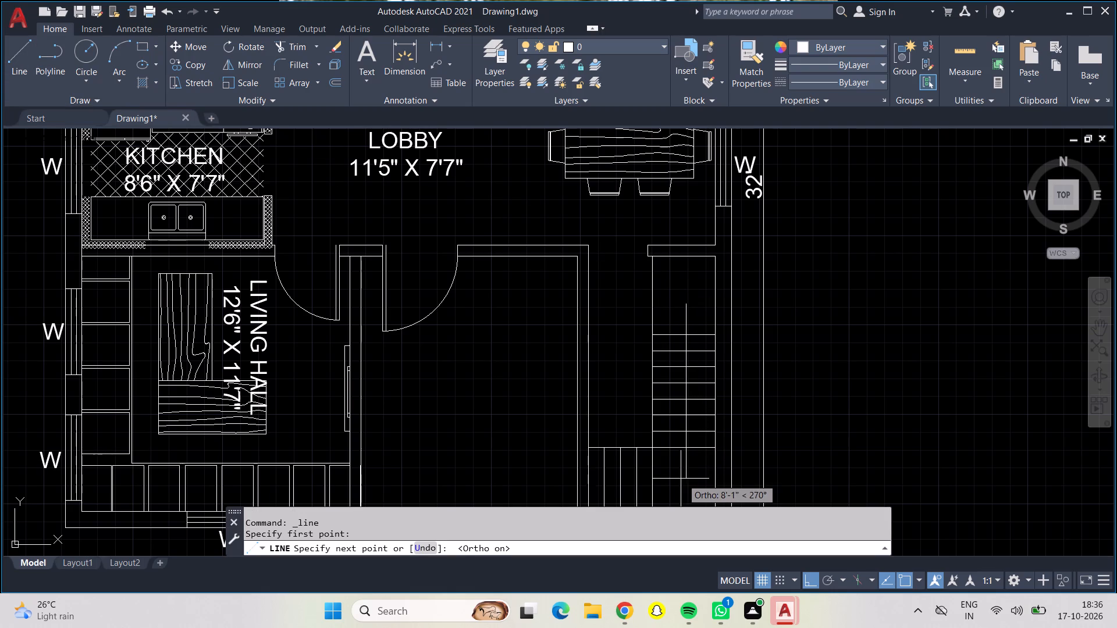
middle_drag(680, 477, 673, 427)
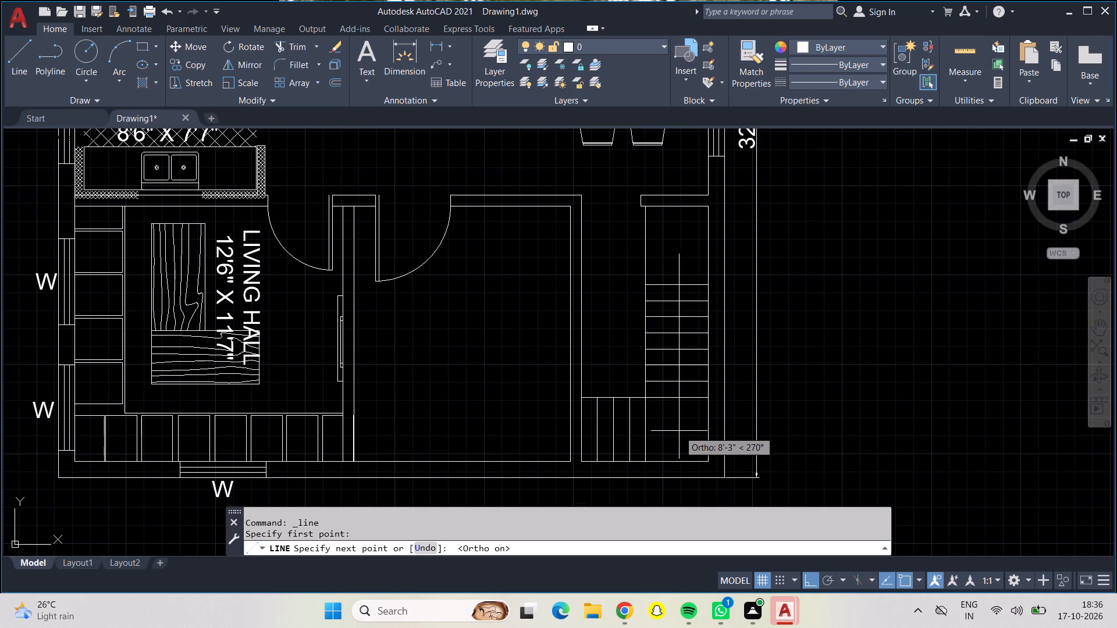
click(677, 430)
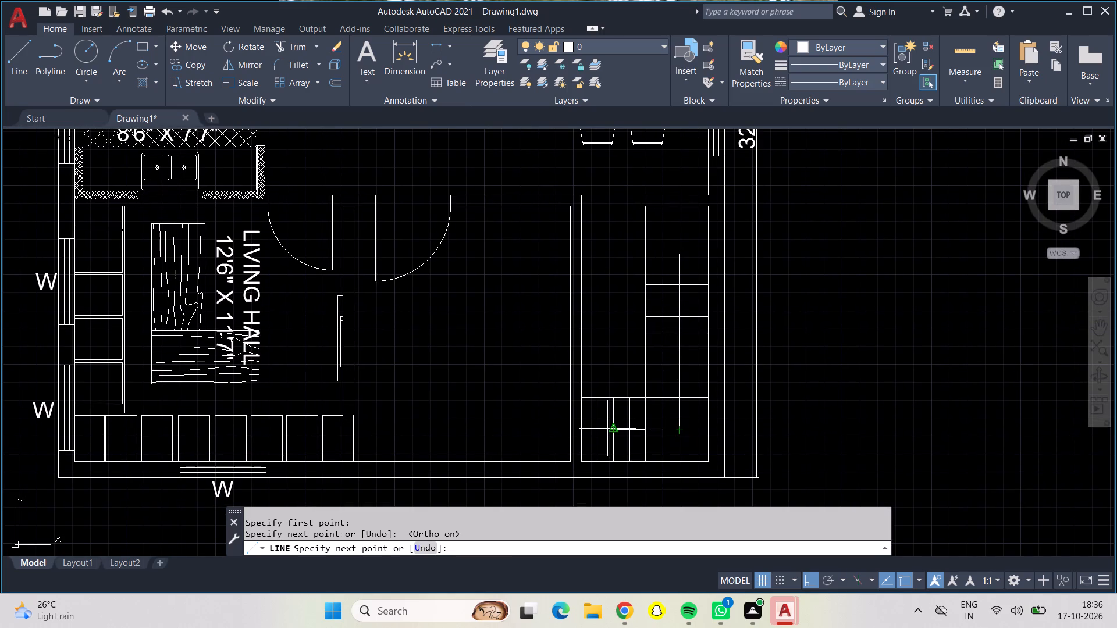
scroll(607, 429, up, 5)
middle_drag(629, 437, 637, 389)
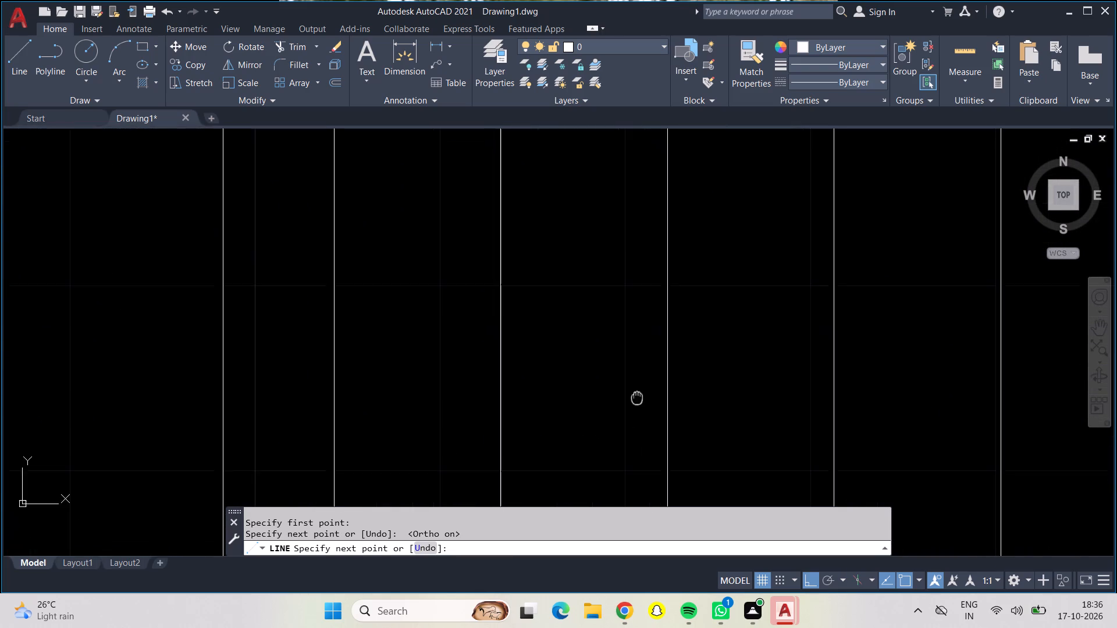
middle_drag(637, 389, 637, 325)
click(637, 330)
Draw a triangular arrowhead pointing left at the direction line's lower-flight end, with extra lines fanning from its tip to its base.
click(636, 313)
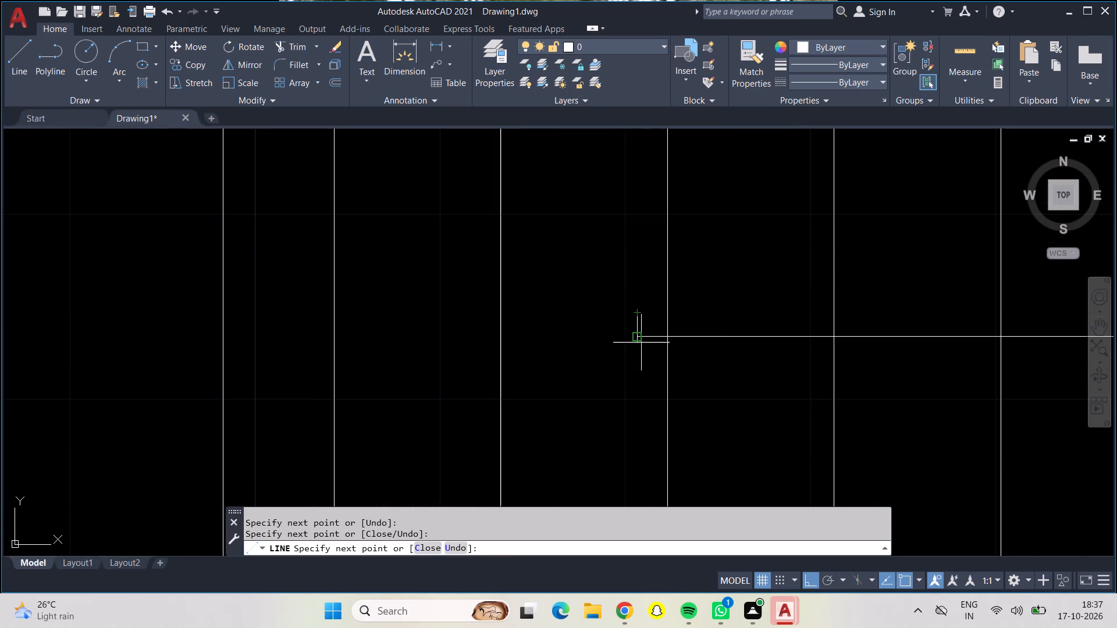
click(638, 357)
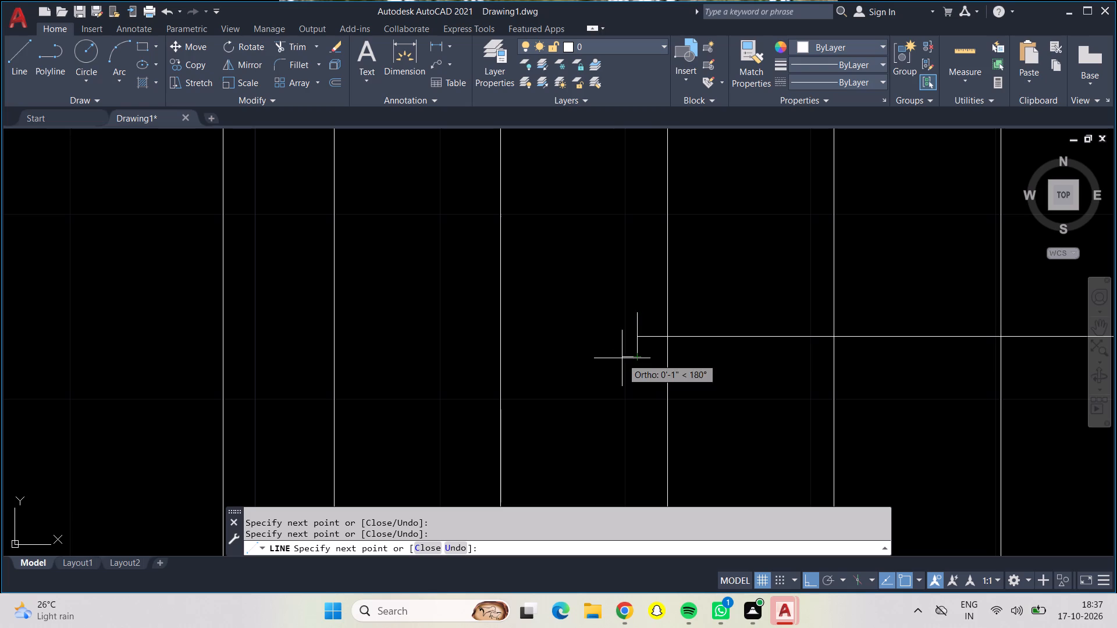
key(F8)
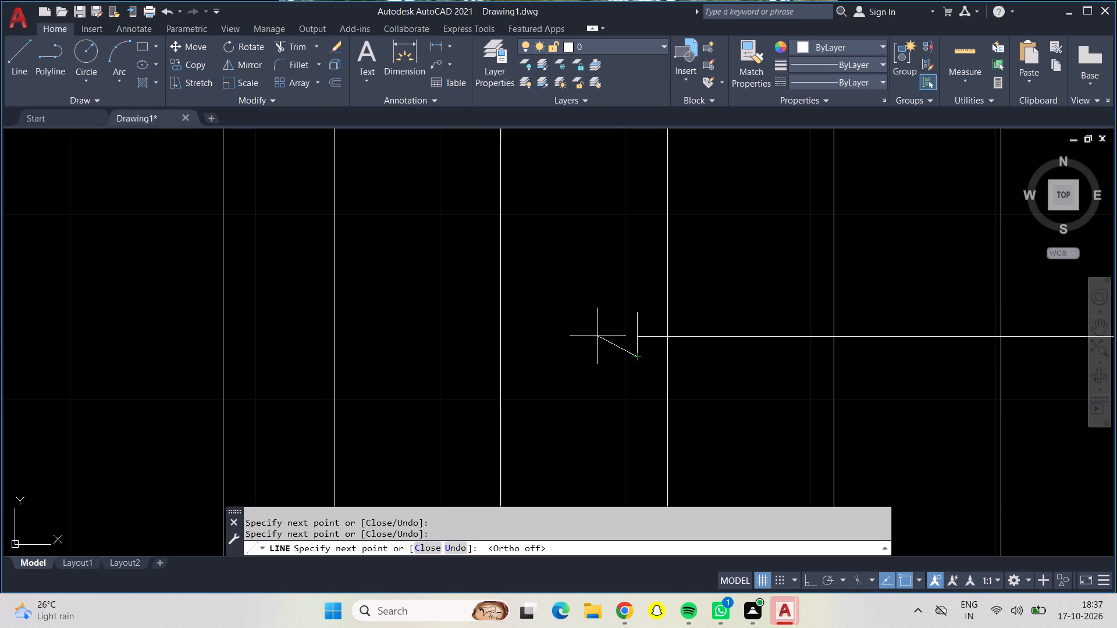
click(597, 336)
click(637, 316)
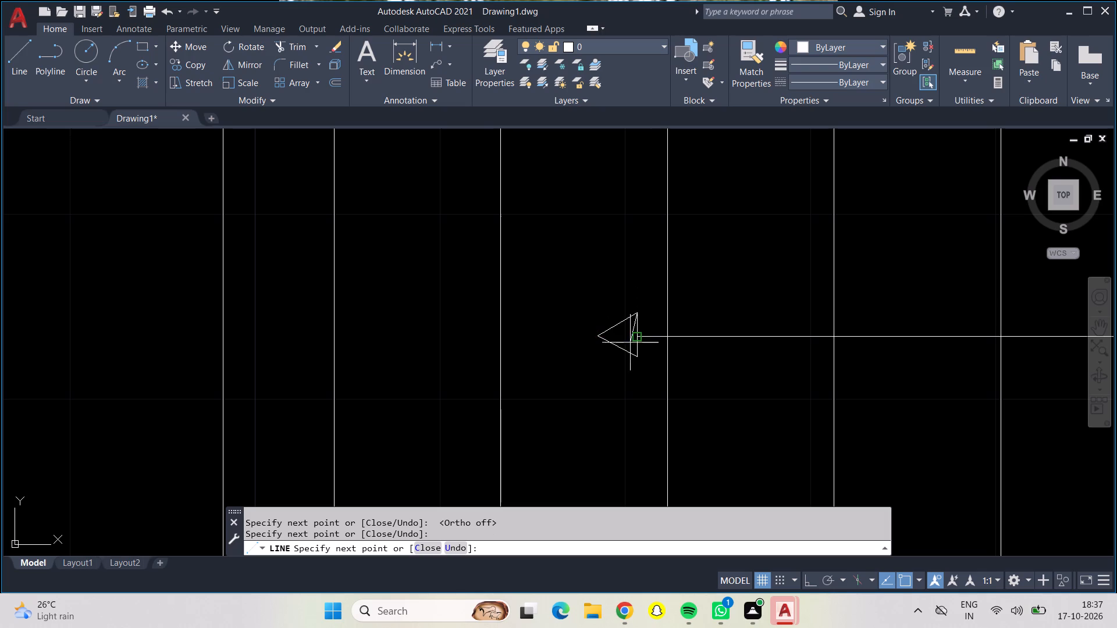
click(641, 338)
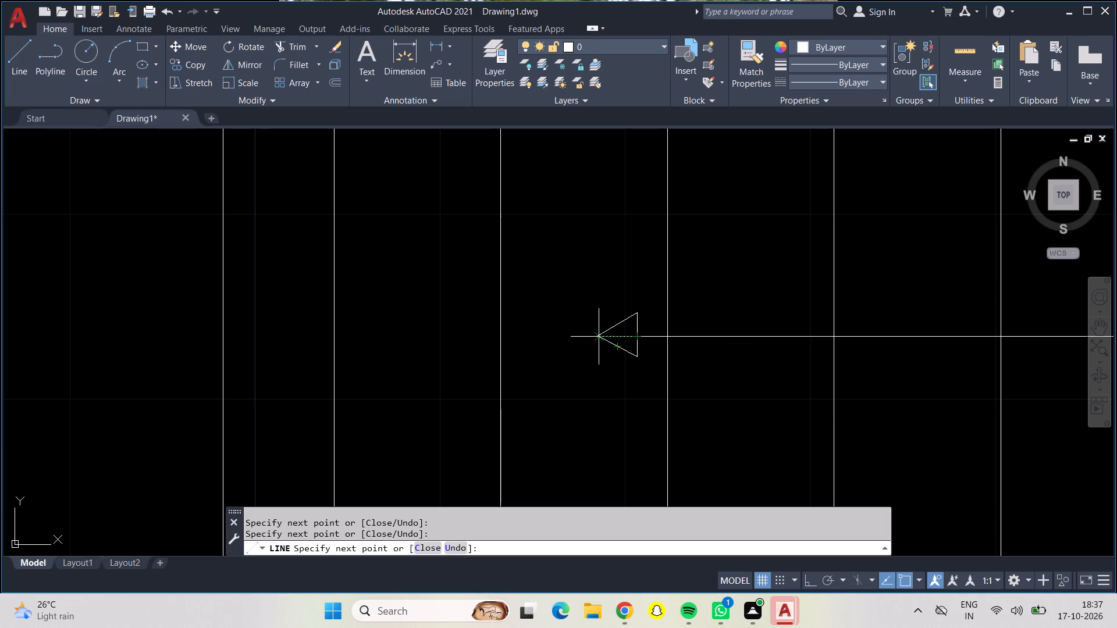
click(597, 333)
click(636, 328)
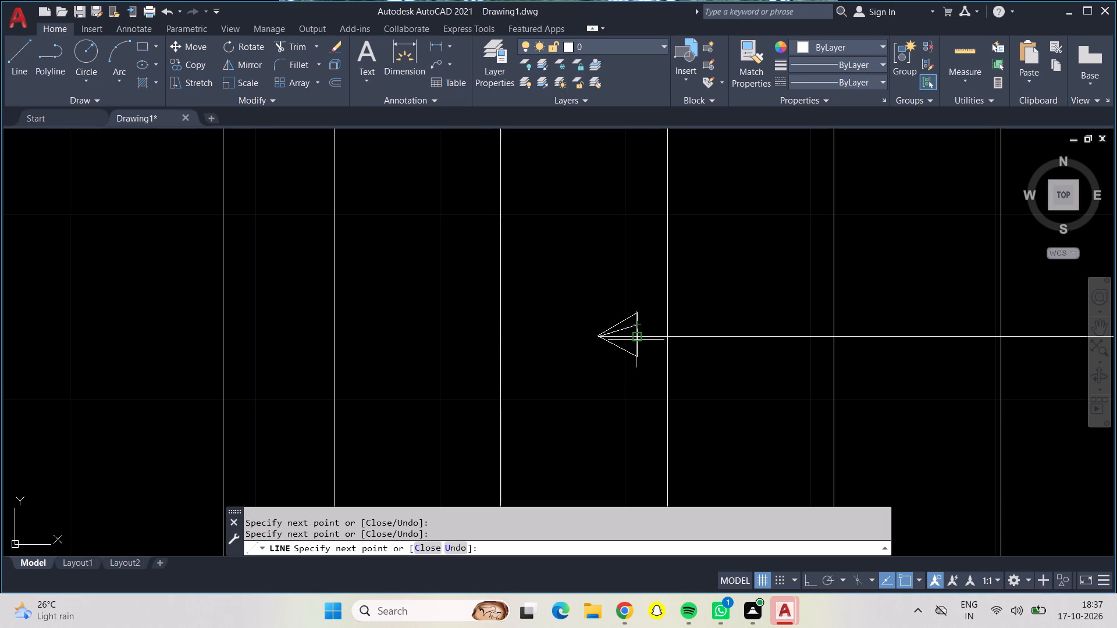
click(637, 347)
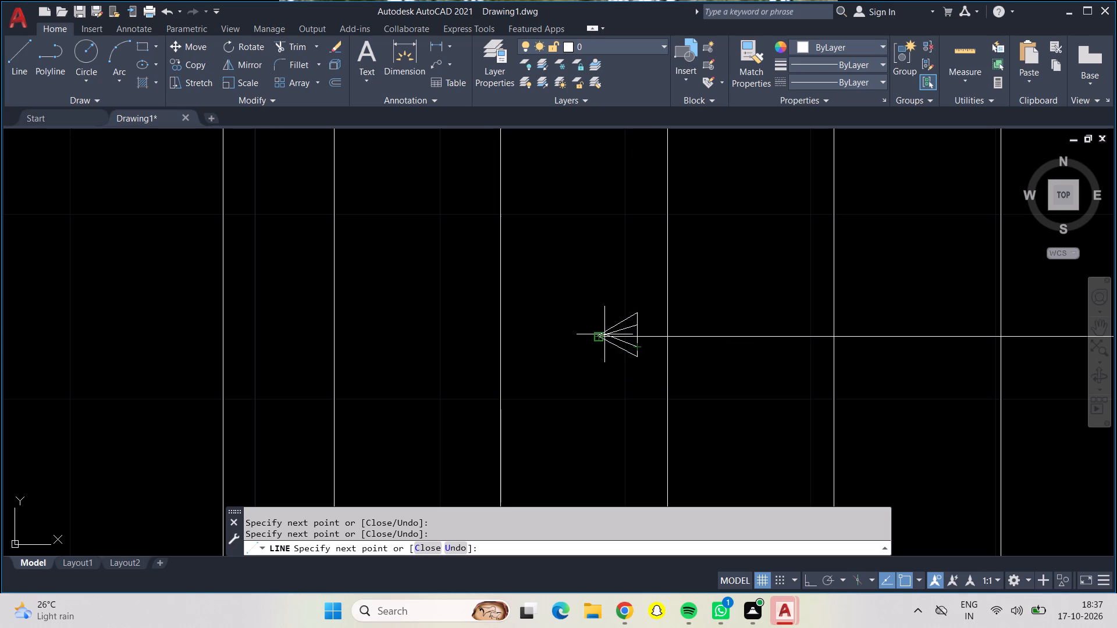
click(596, 337)
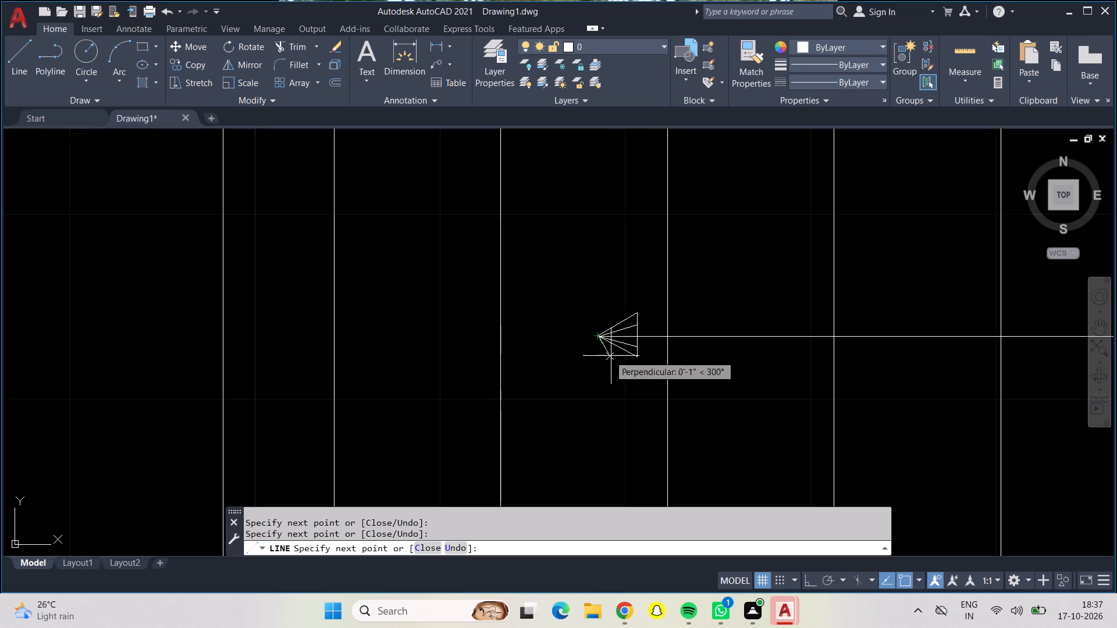
key(Escape)
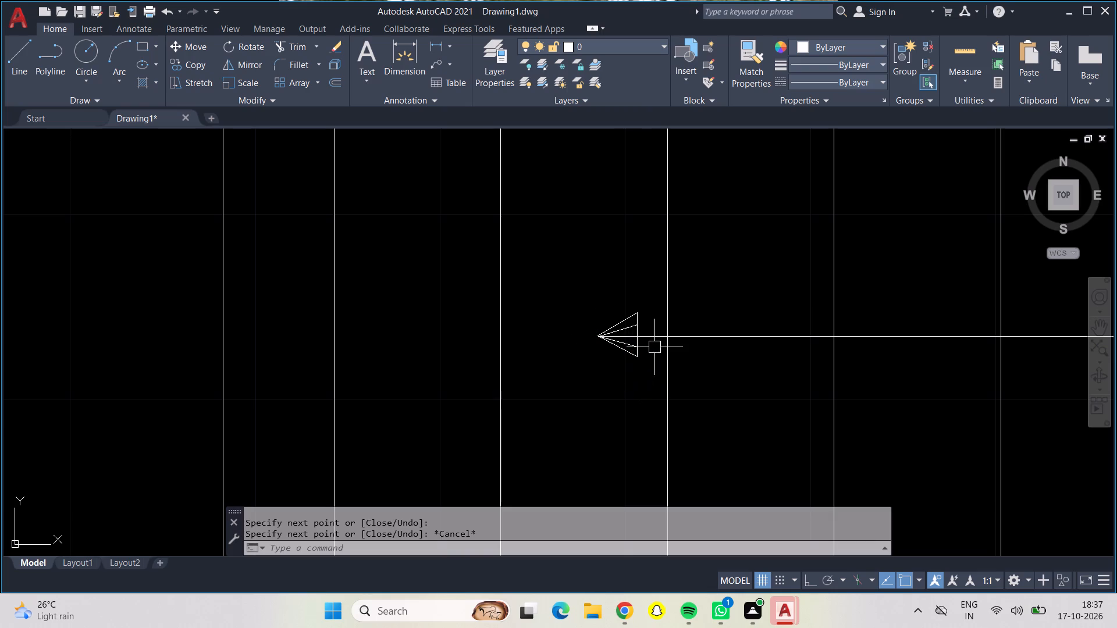
Draw a small circle centred on the upper starting end of the second plan's staircase direction line.
scroll(655, 347, down, 2)
middle_drag(852, 270, 780, 519)
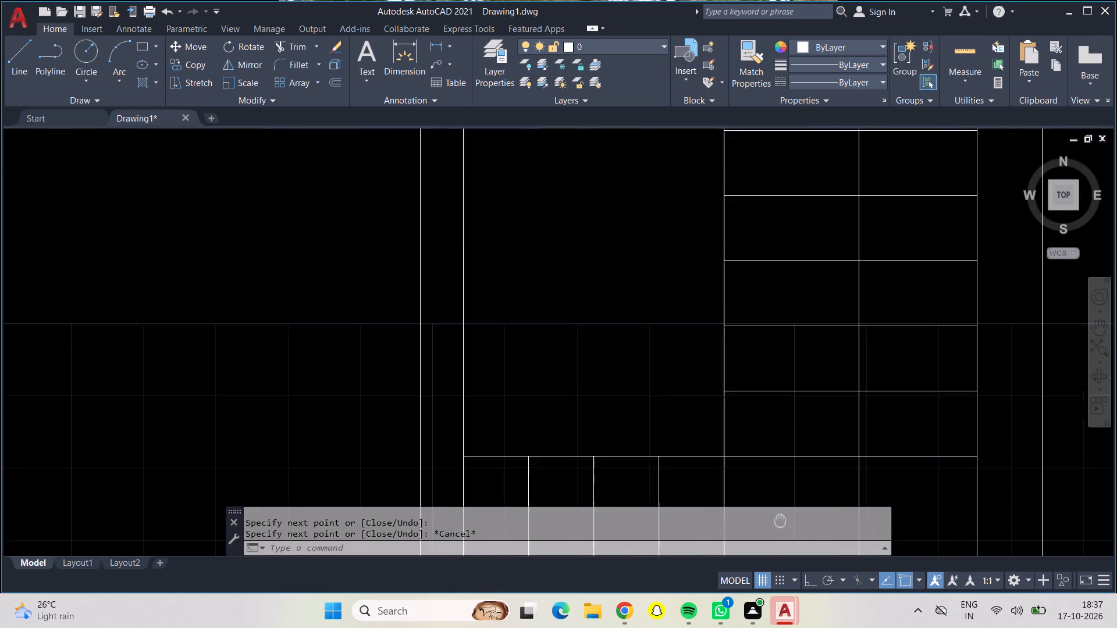
middle_drag(780, 519, 780, 519)
scroll(762, 472, down, 1)
scroll(673, 367, down, 1)
middle_drag(673, 367, 677, 511)
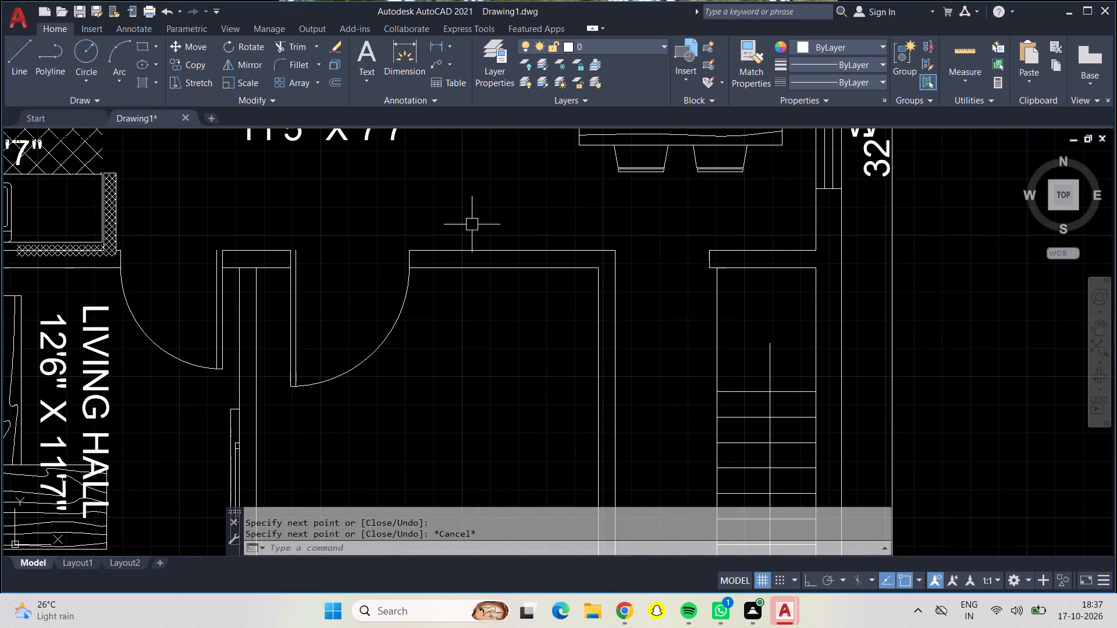
click(85, 55)
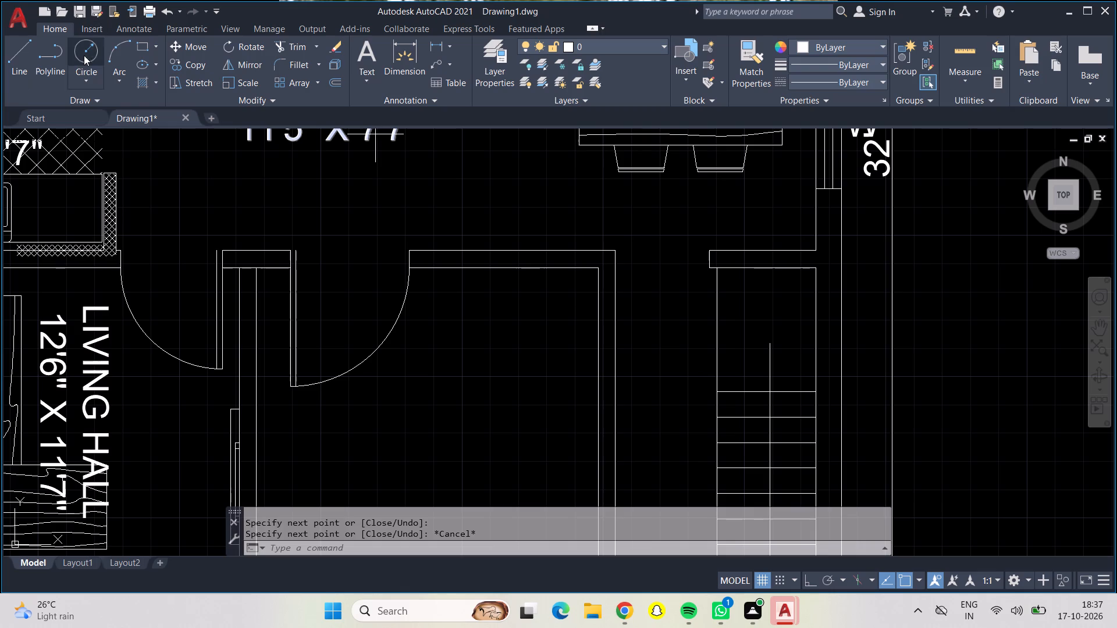
click(766, 343)
click(762, 343)
Draw the first plan's staircase direction line from right of the lower flight, left to the landing, up about 10', and right 3'11" across the upper flight.
scroll(734, 349, down, 1)
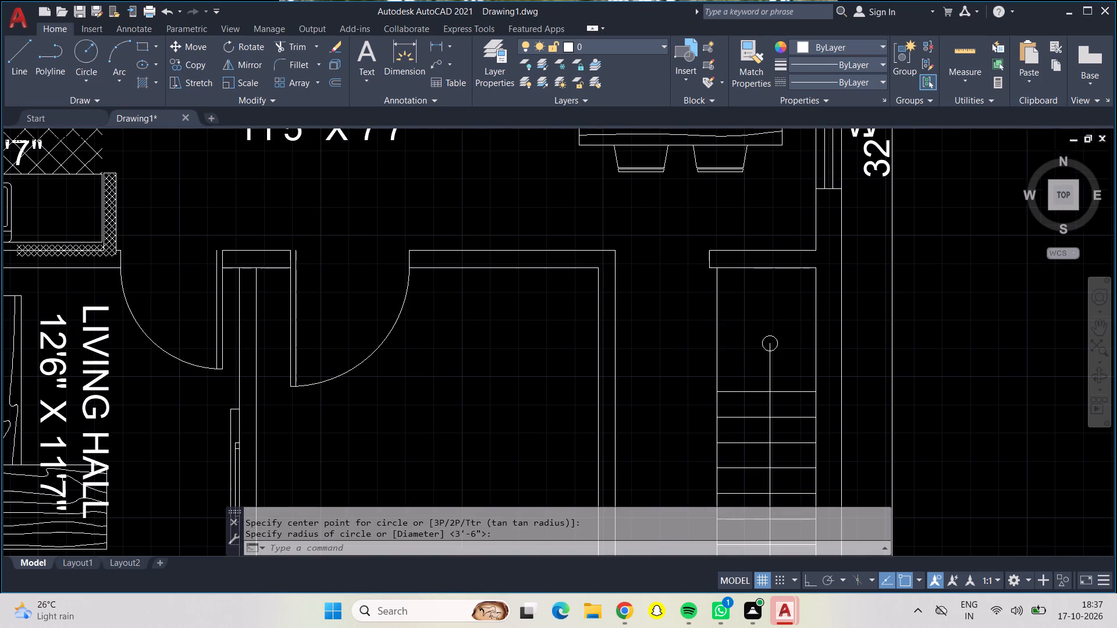
scroll(734, 349, down, 1)
middle_drag(890, 338, 892, 355)
scroll(892, 355, down, 1)
middle_drag(892, 358, 948, 354)
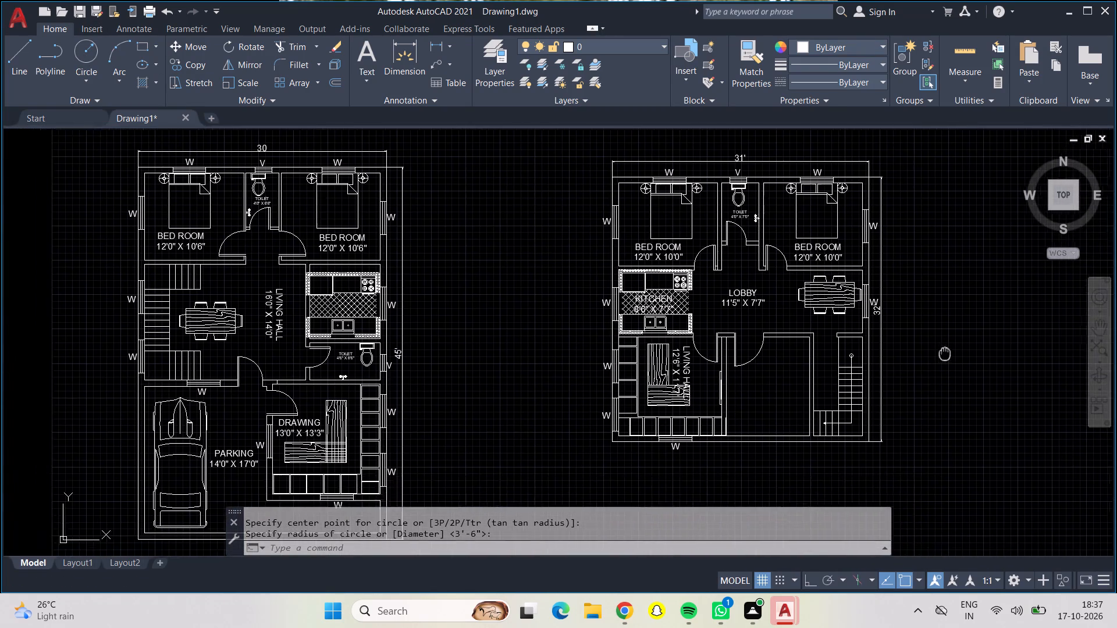
middle_drag(948, 354, 965, 355)
middle_click(965, 355)
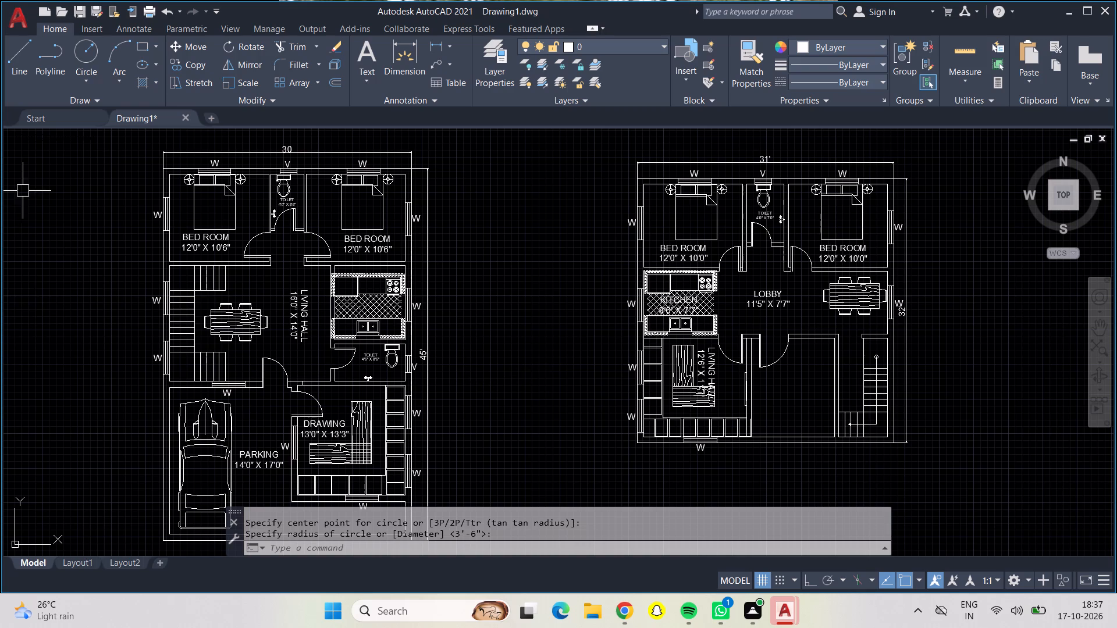
click(6, 66)
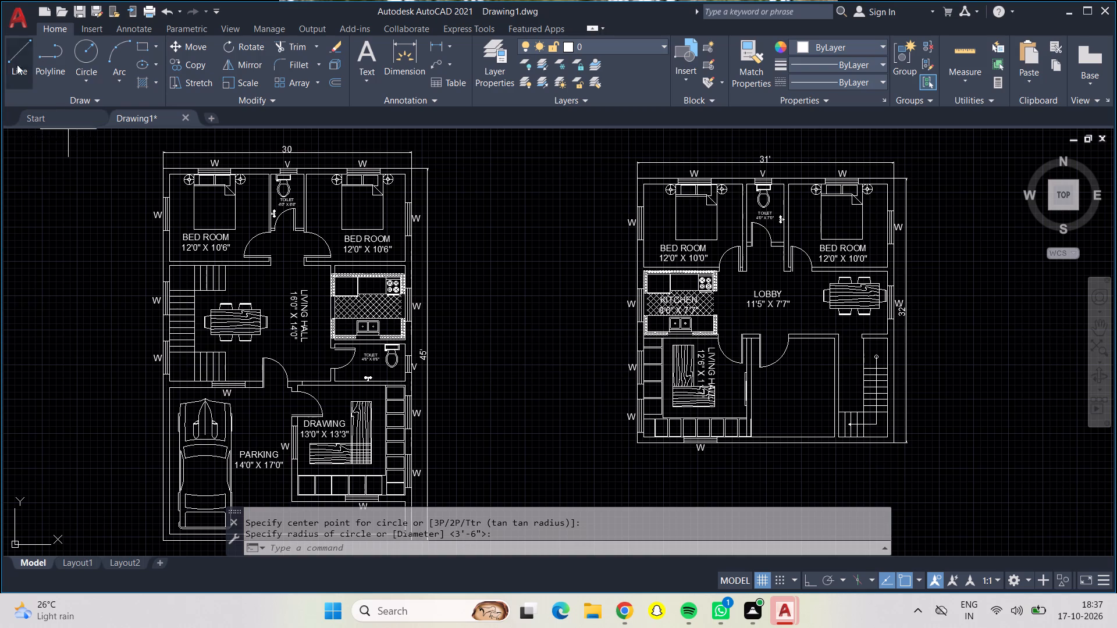
scroll(210, 372, up, 2)
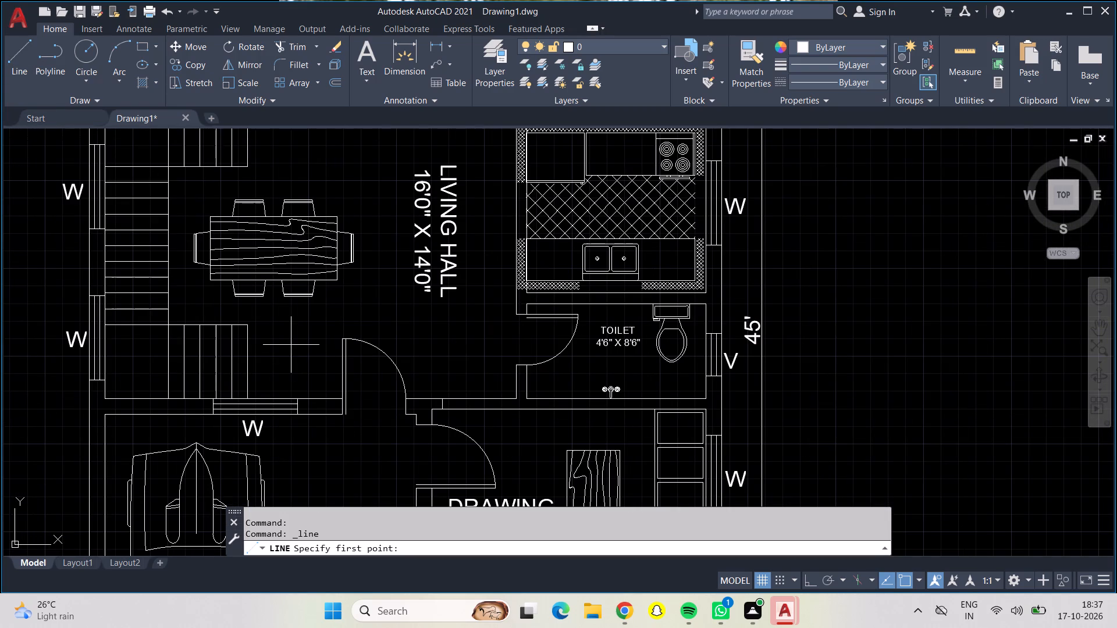
middle_drag(289, 343, 299, 427)
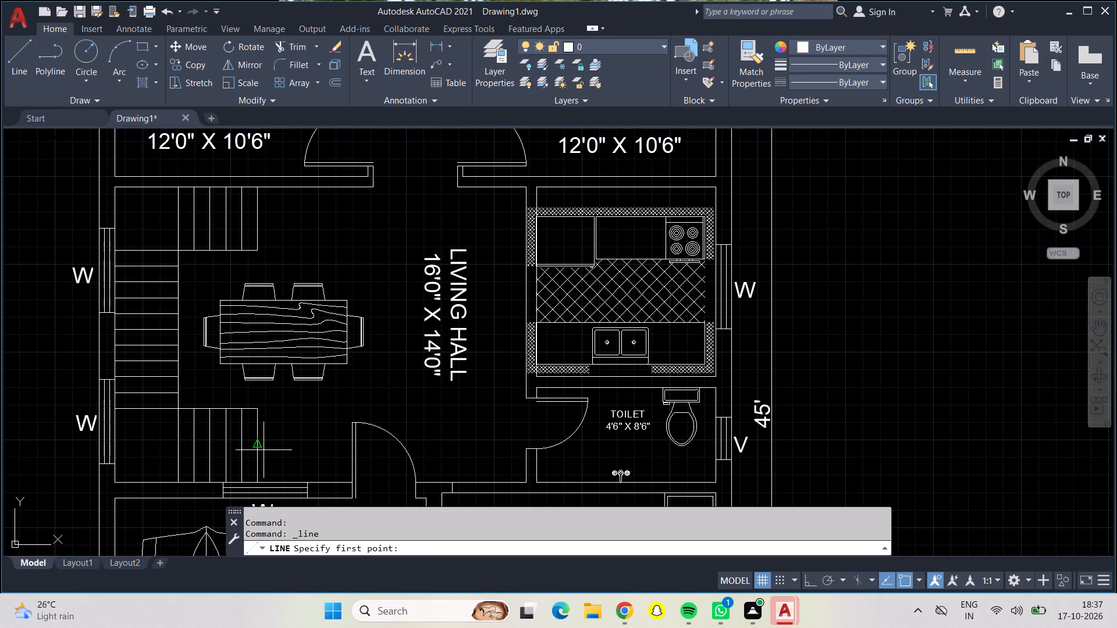
click(280, 447)
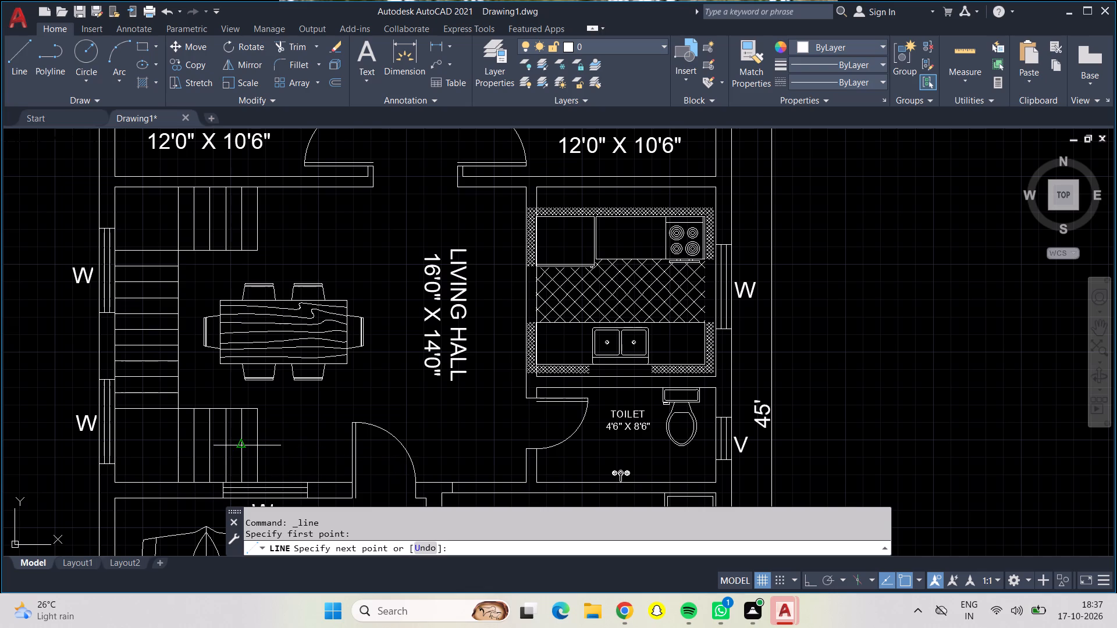
click(150, 441)
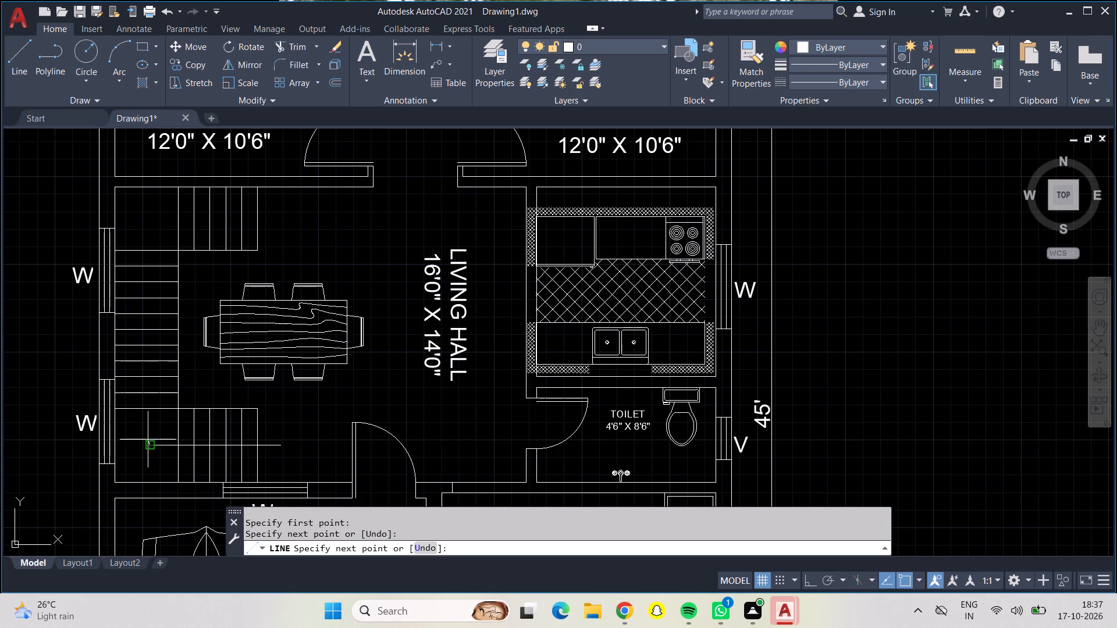
click(146, 228)
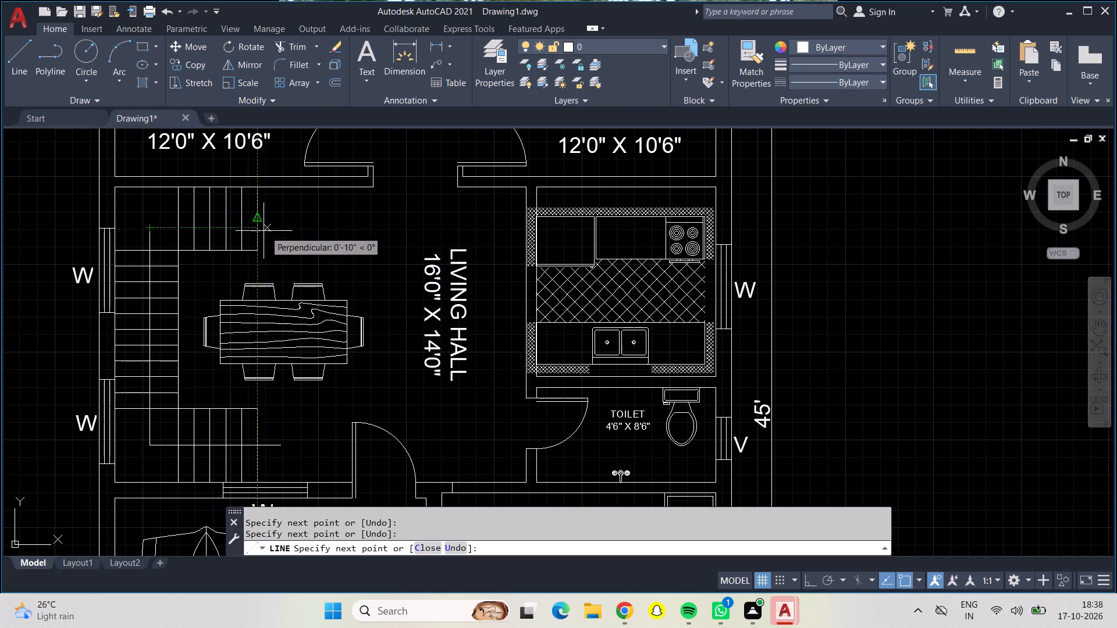
scroll(227, 224, up, 3)
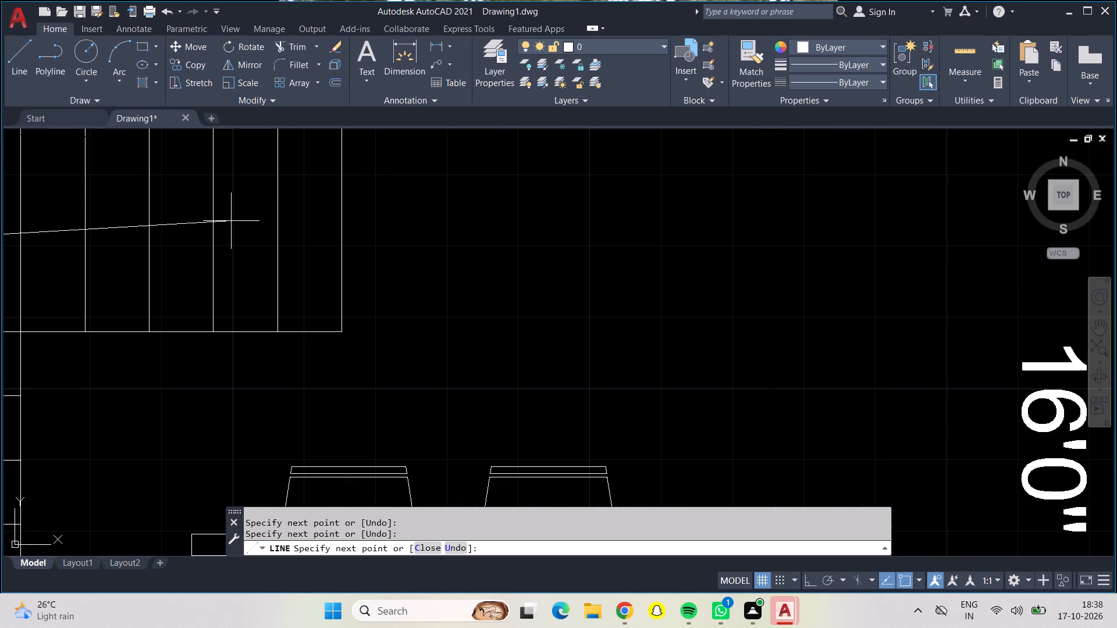
middle_drag(231, 221, 250, 301)
scroll(250, 301, up, 1)
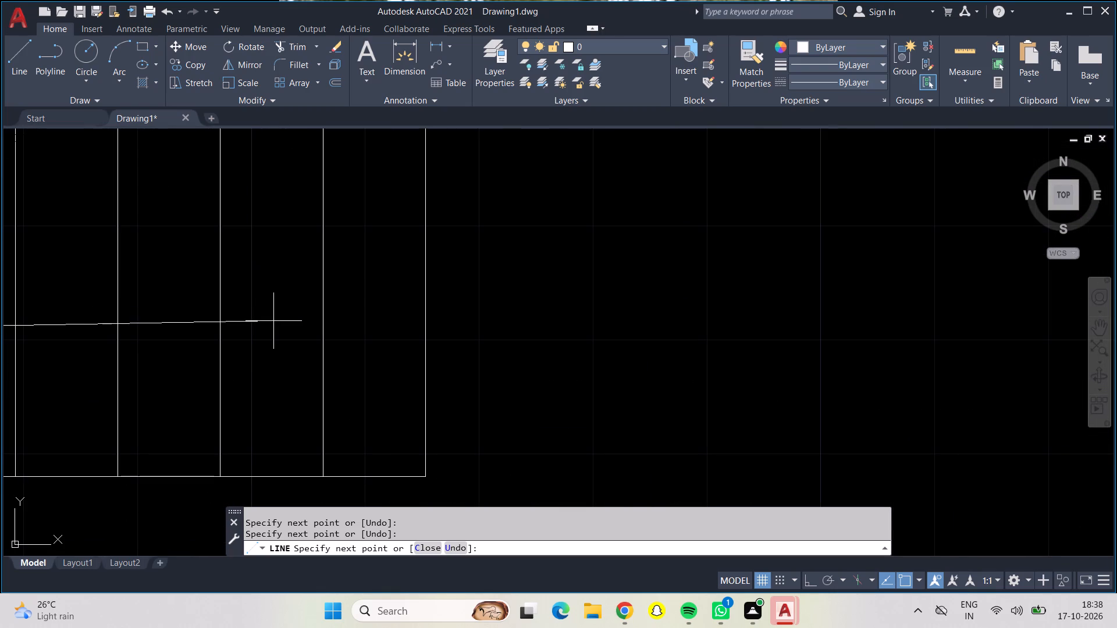
scroll(224, 304, down, 3)
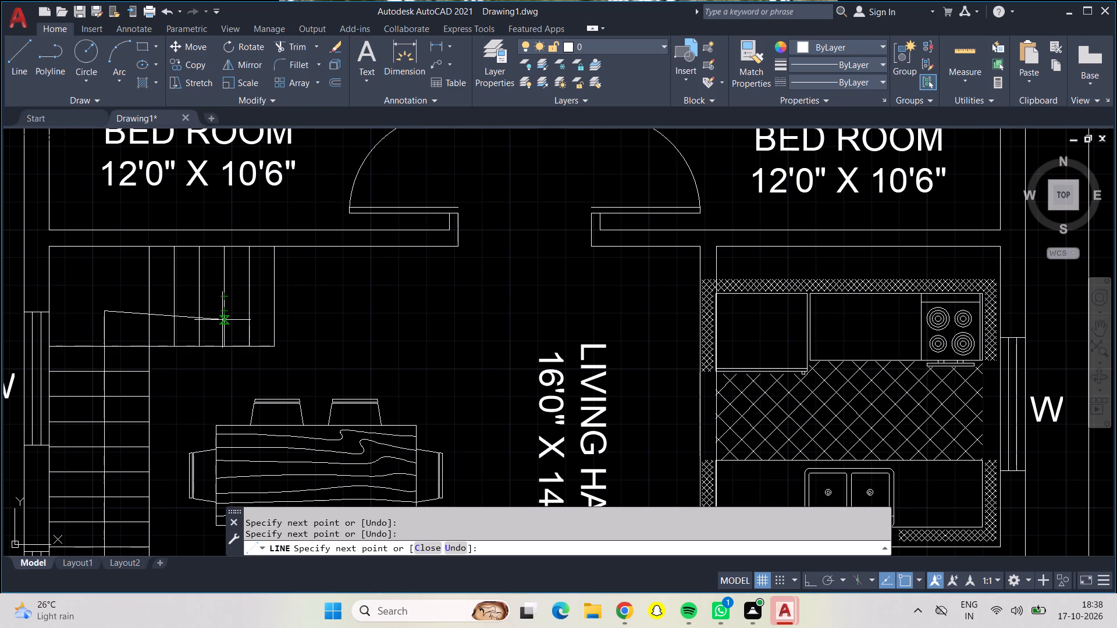
key(F8)
scroll(232, 309, up, 3)
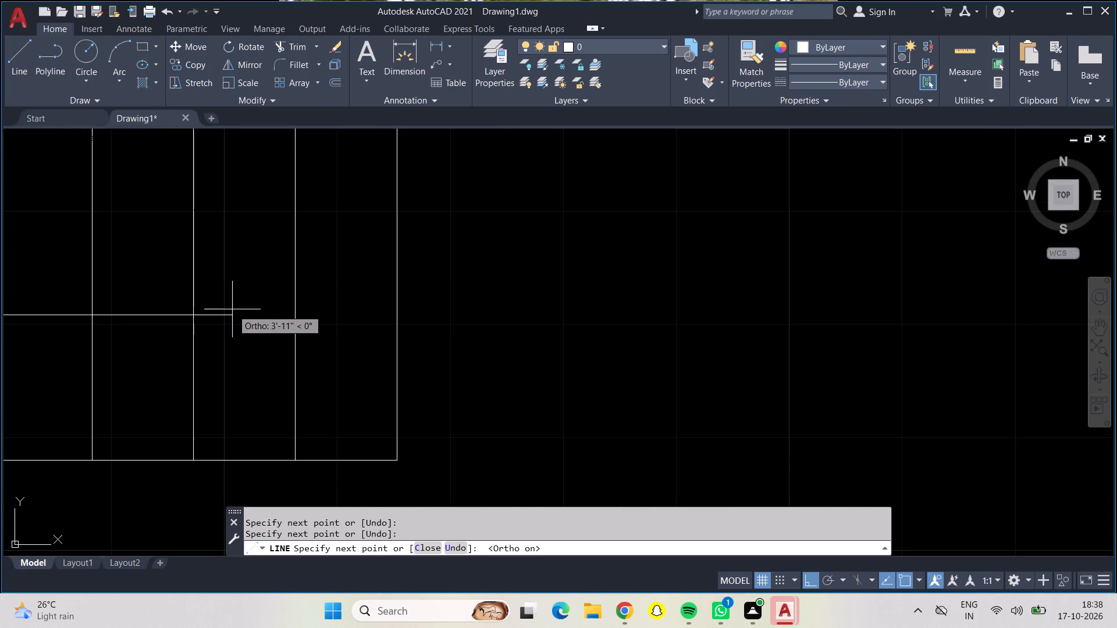
click(232, 309)
Draw a triangular arrowhead pointing right at the direction line's upper-flight end, with three inner lines fanning from its tip to its base.
click(232, 303)
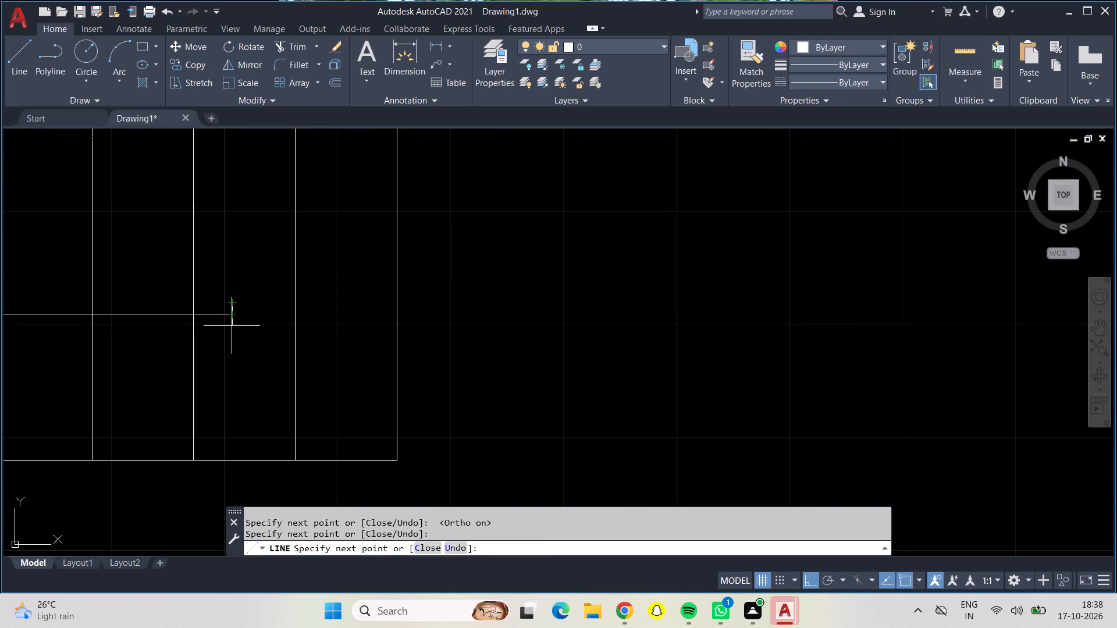
click(232, 326)
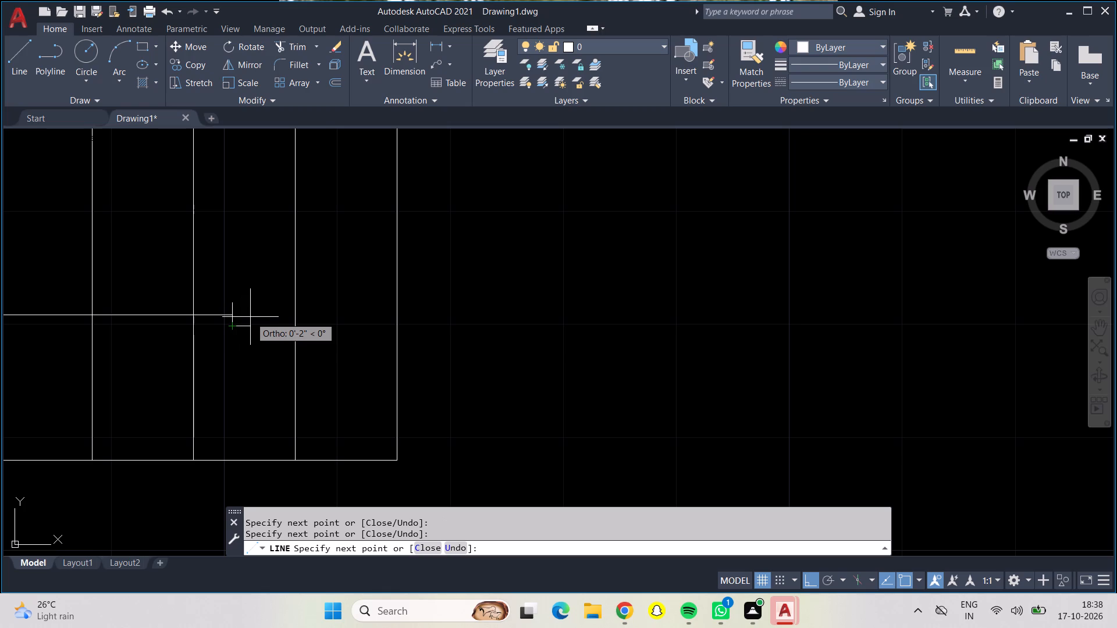
key(F8)
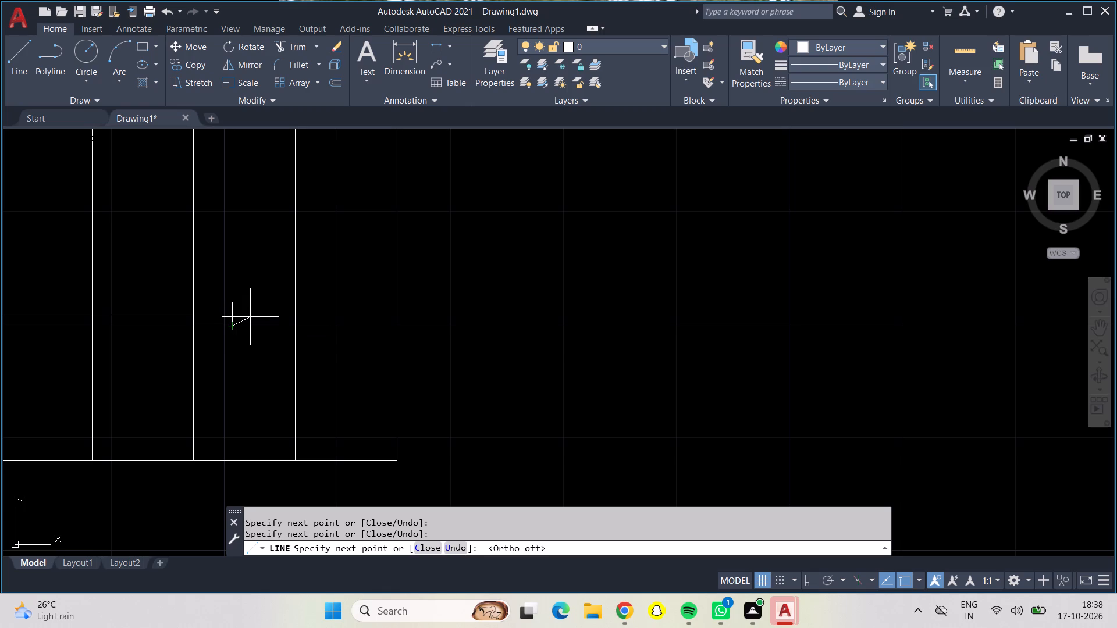
scroll(250, 317, up, 1)
scroll(250, 317, down, 1)
scroll(250, 317, up, 1)
scroll(250, 317, down, 1)
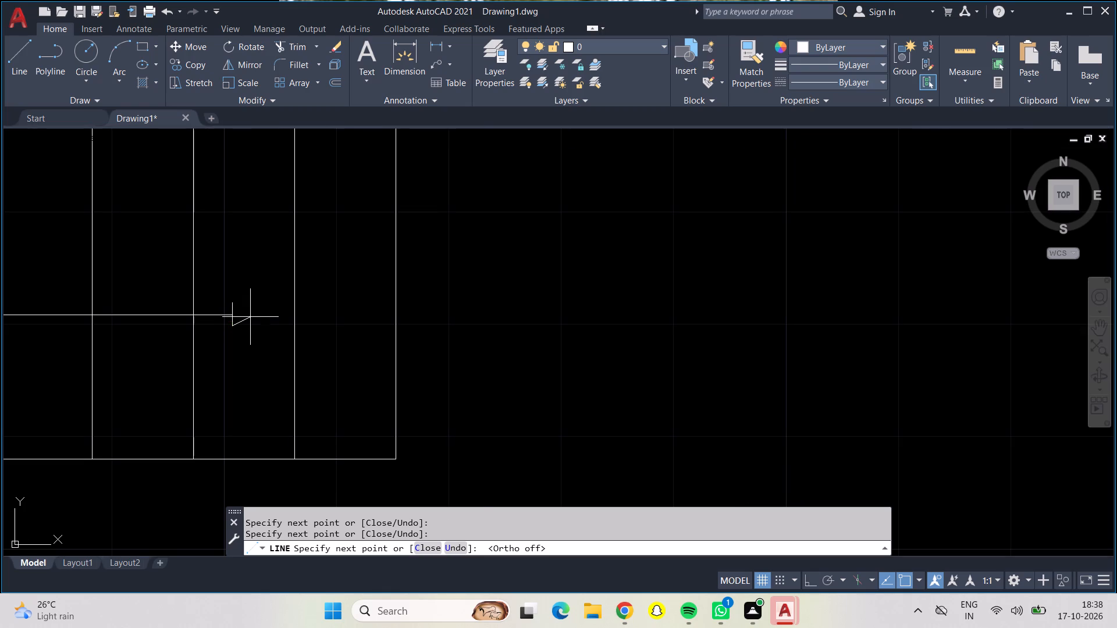
scroll(250, 313, up, 1)
scroll(250, 313, down, 1)
scroll(250, 313, up, 1)
scroll(250, 313, down, 1)
scroll(250, 313, up, 1)
scroll(250, 313, down, 1)
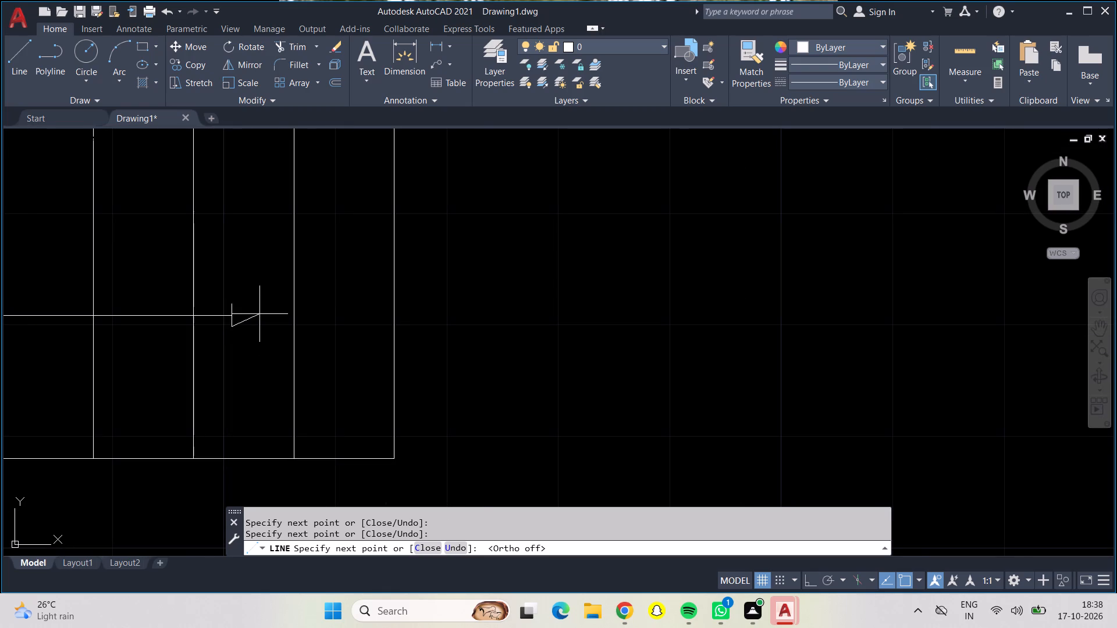
scroll(259, 314, up, 3)
scroll(259, 314, down, 1)
scroll(259, 314, up, 1)
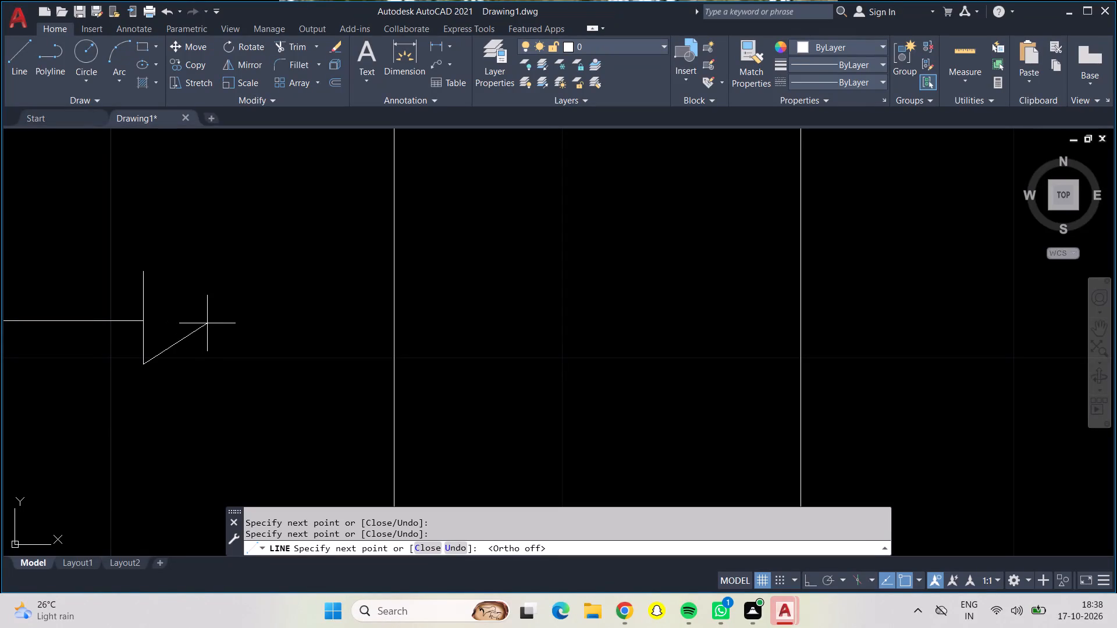
click(209, 320)
click(142, 272)
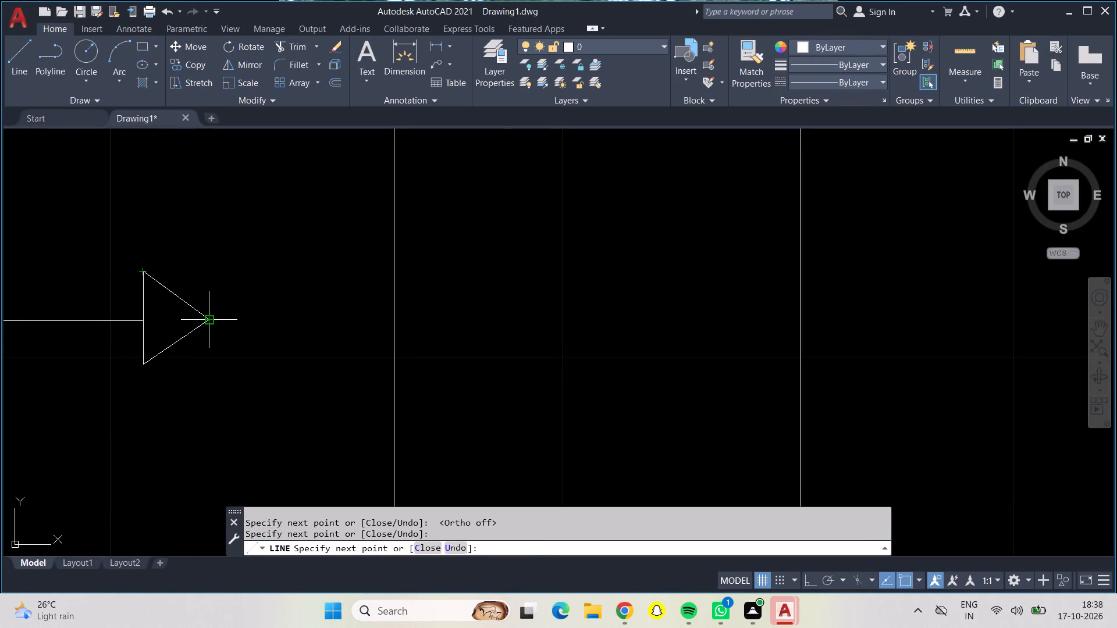
click(206, 318)
click(141, 323)
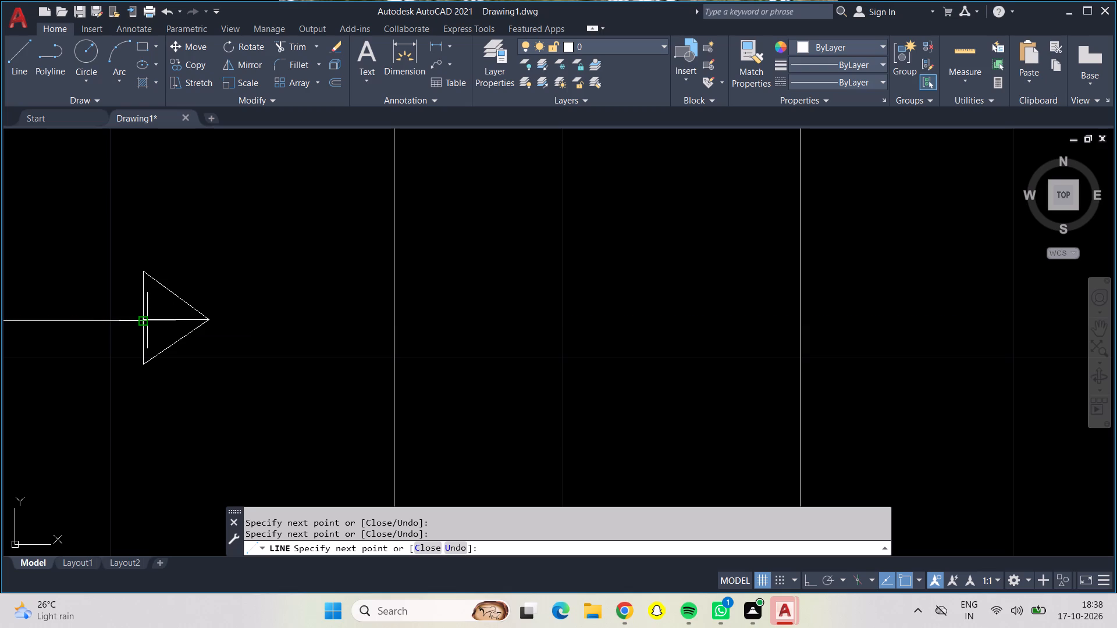
click(204, 318)
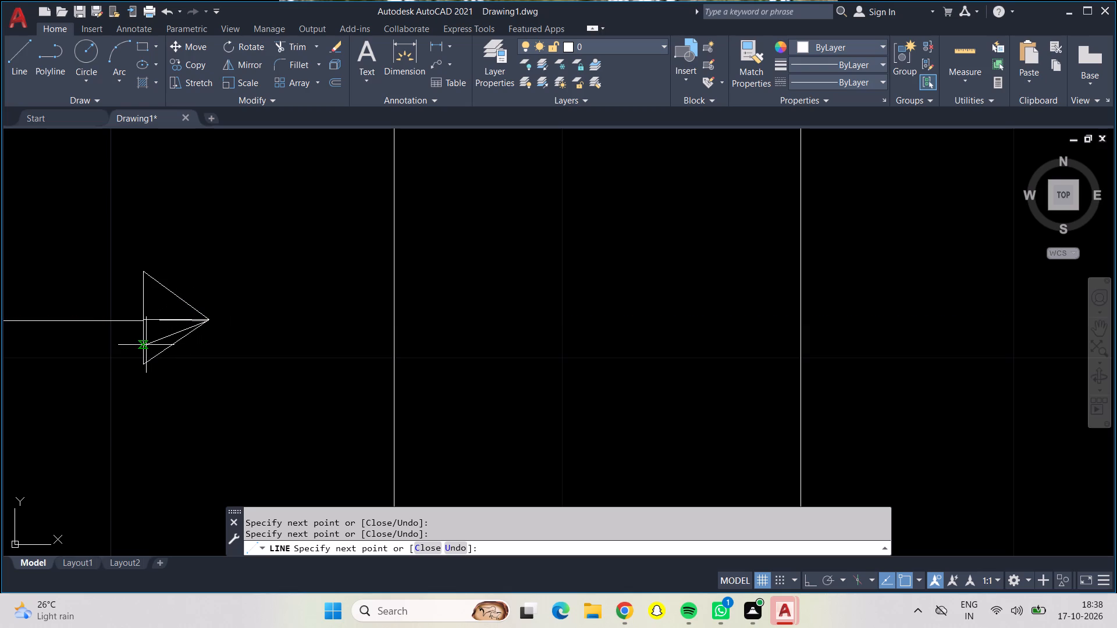
click(144, 344)
click(140, 299)
click(205, 323)
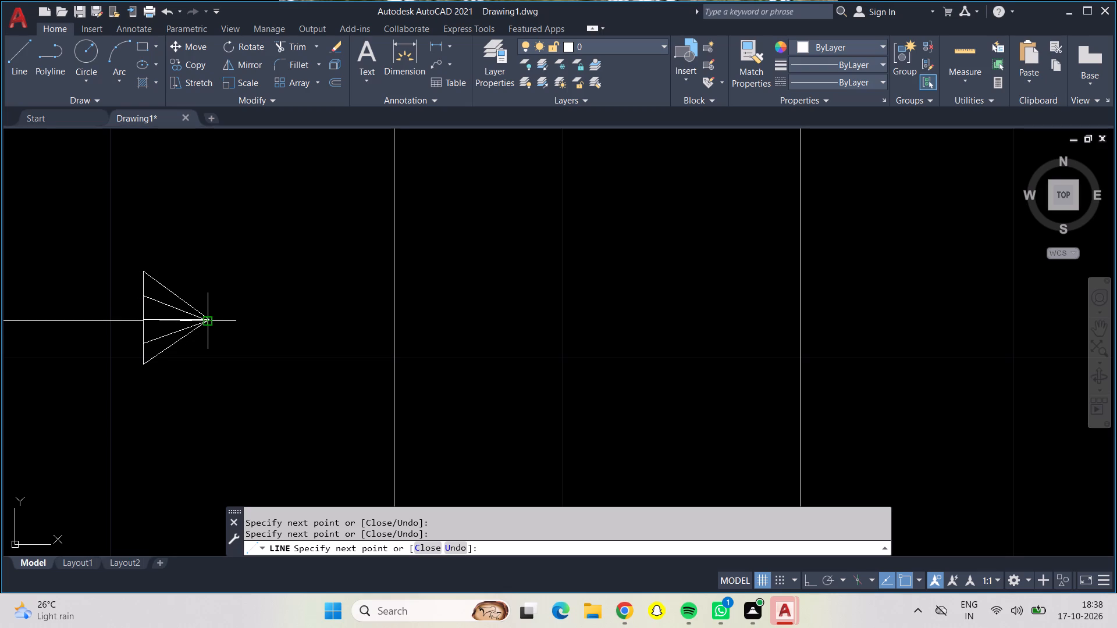
key(Escape)
Draw a small circle centred on the lower-flight starting end of the first plan's staircase direction line.
scroll(219, 351, down, 2)
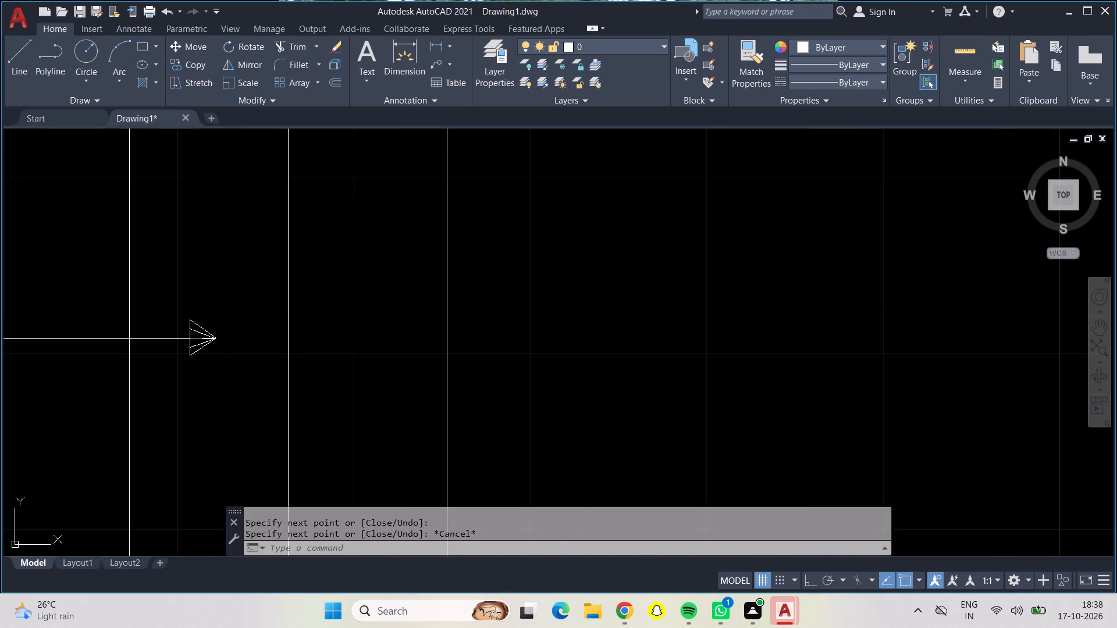
scroll(220, 351, down, 3)
scroll(220, 351, up, 1)
scroll(220, 351, down, 1)
scroll(221, 351, up, 1)
scroll(223, 352, down, 1)
scroll(339, 347, up, 1)
scroll(363, 351, down, 2)
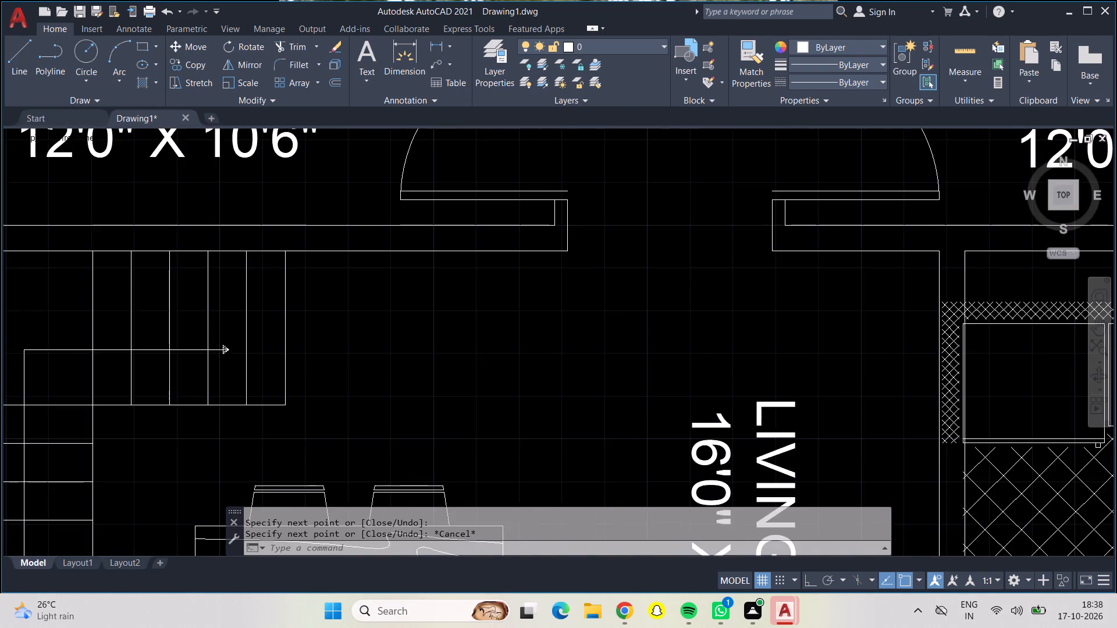
scroll(366, 349, down, 1)
middle_drag(366, 349, 399, 222)
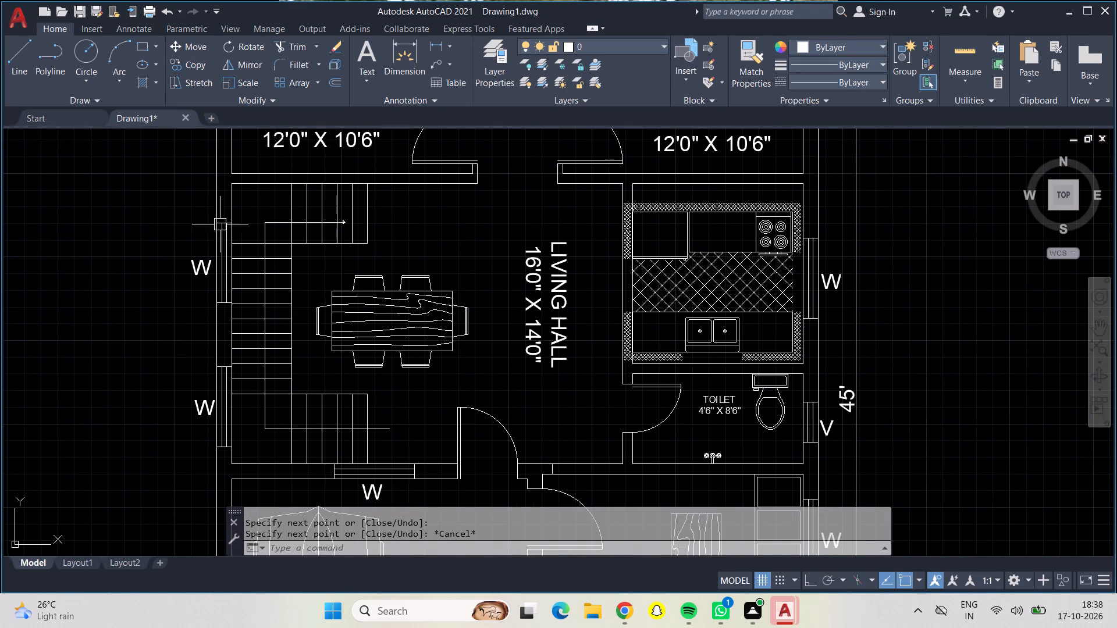
click(86, 51)
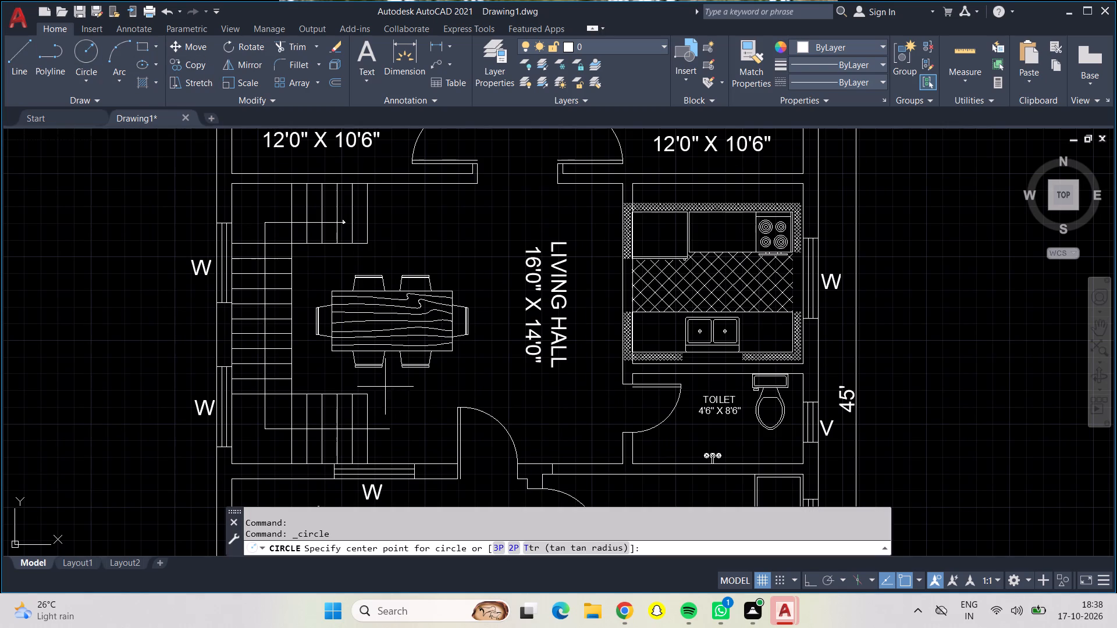
scroll(397, 444, up, 3)
scroll(396, 437, down, 1)
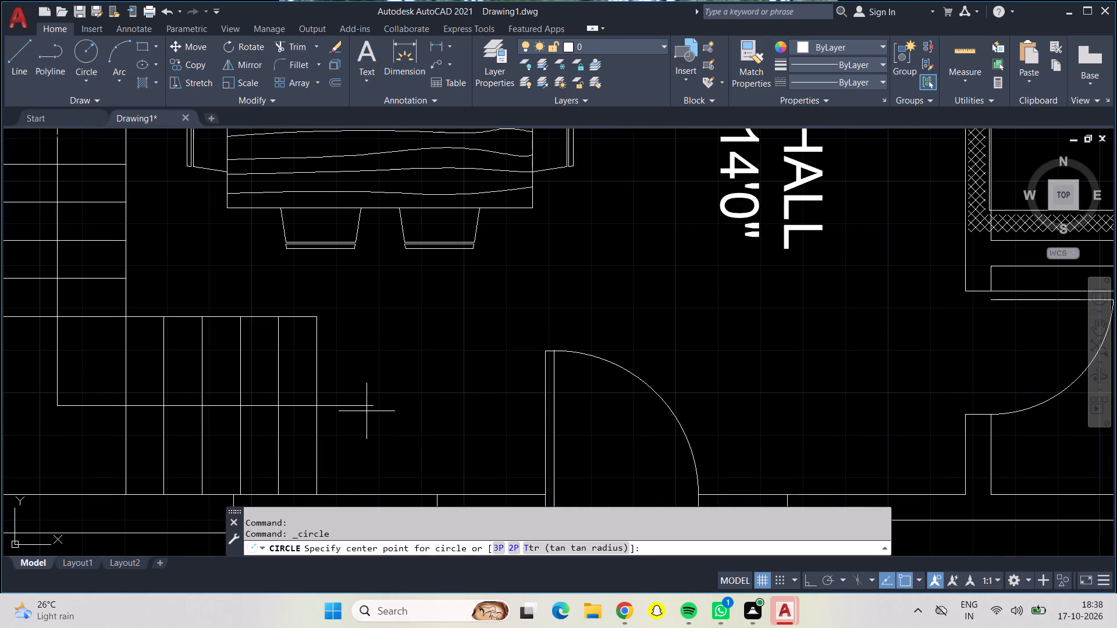
click(369, 405)
click(366, 415)
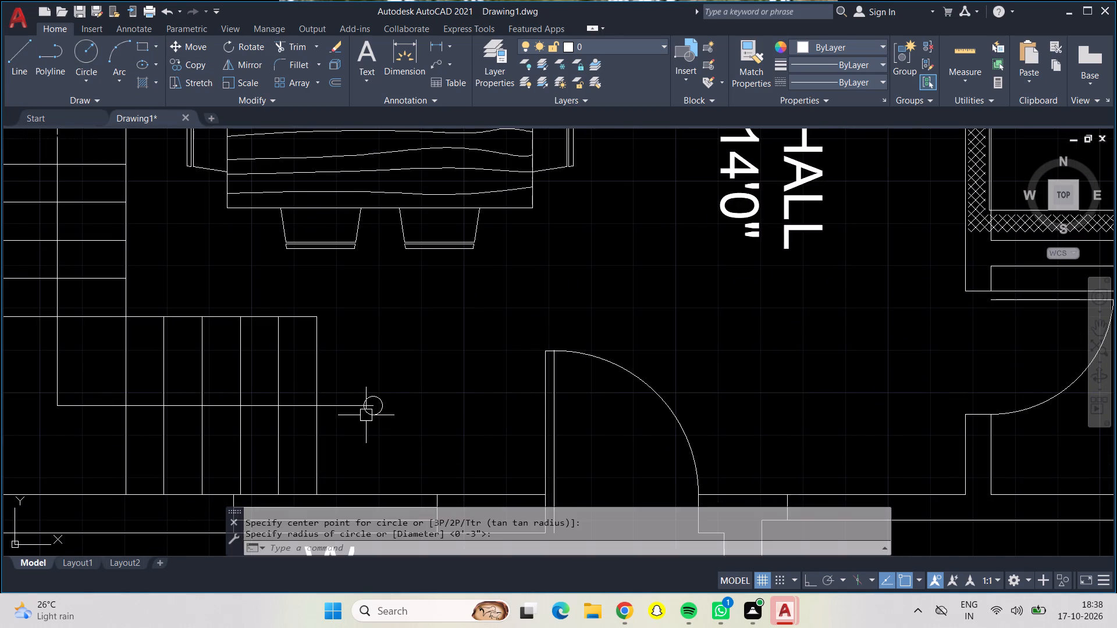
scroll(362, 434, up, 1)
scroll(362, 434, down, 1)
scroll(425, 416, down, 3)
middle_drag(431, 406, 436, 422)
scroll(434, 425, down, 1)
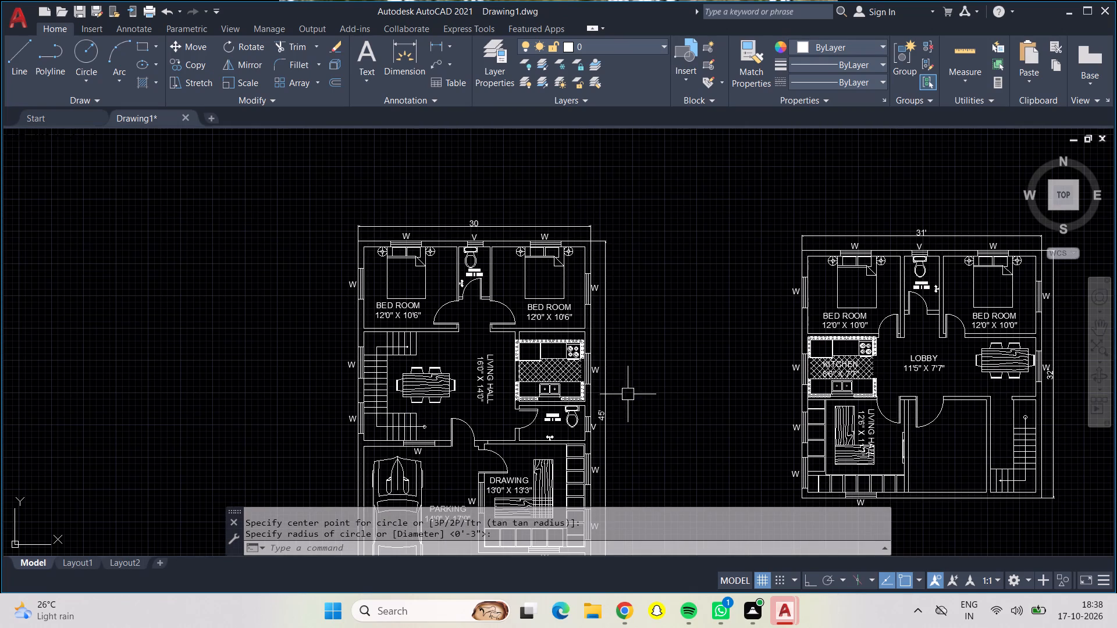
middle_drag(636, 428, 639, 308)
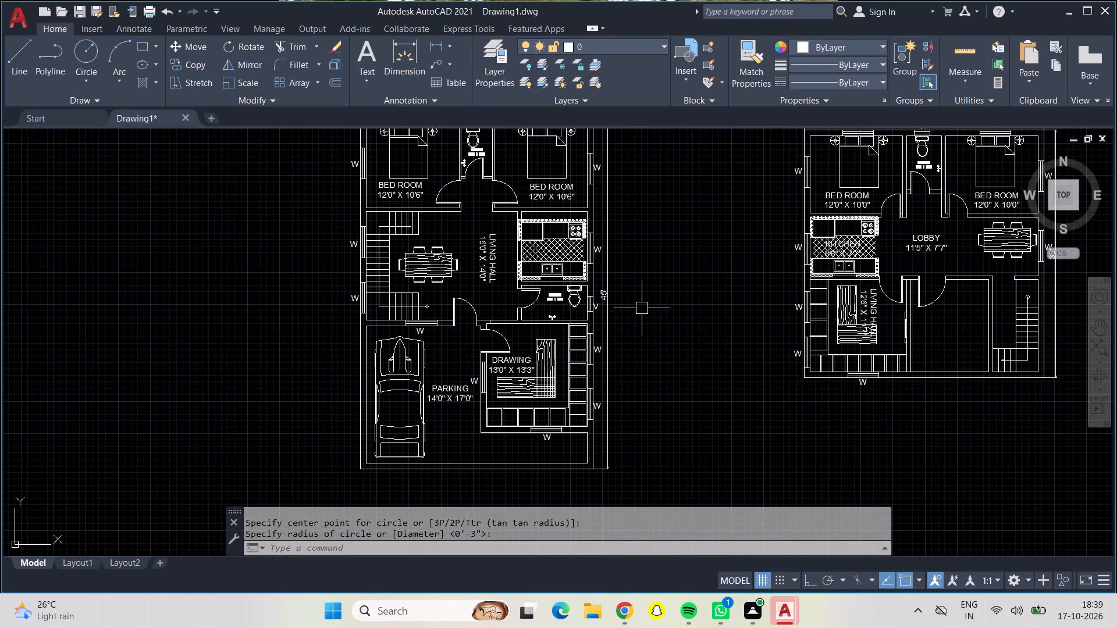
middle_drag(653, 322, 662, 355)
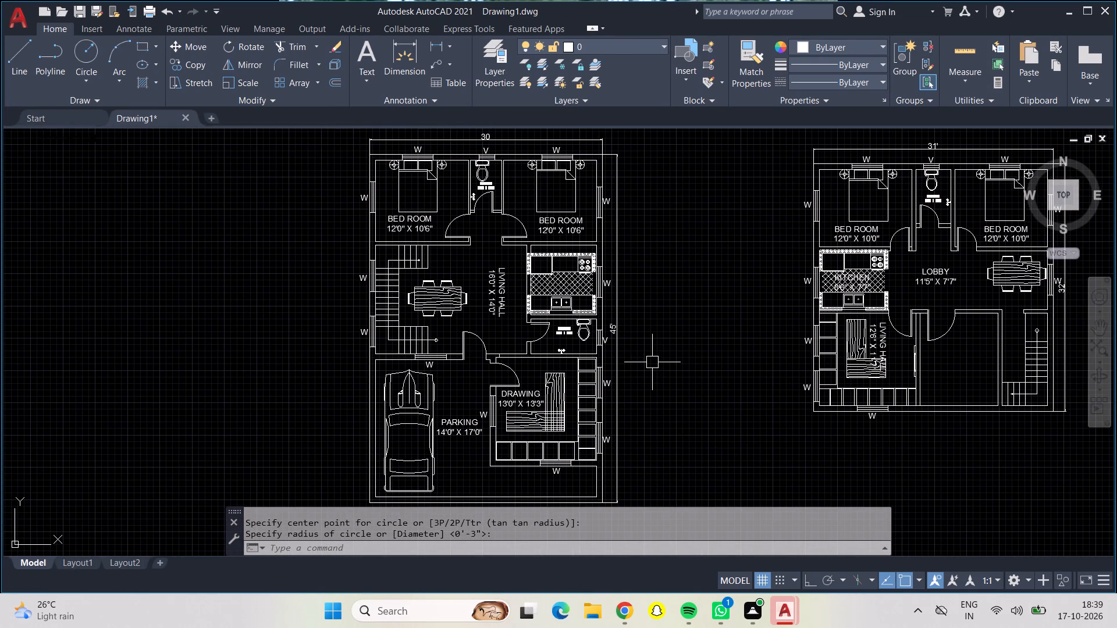
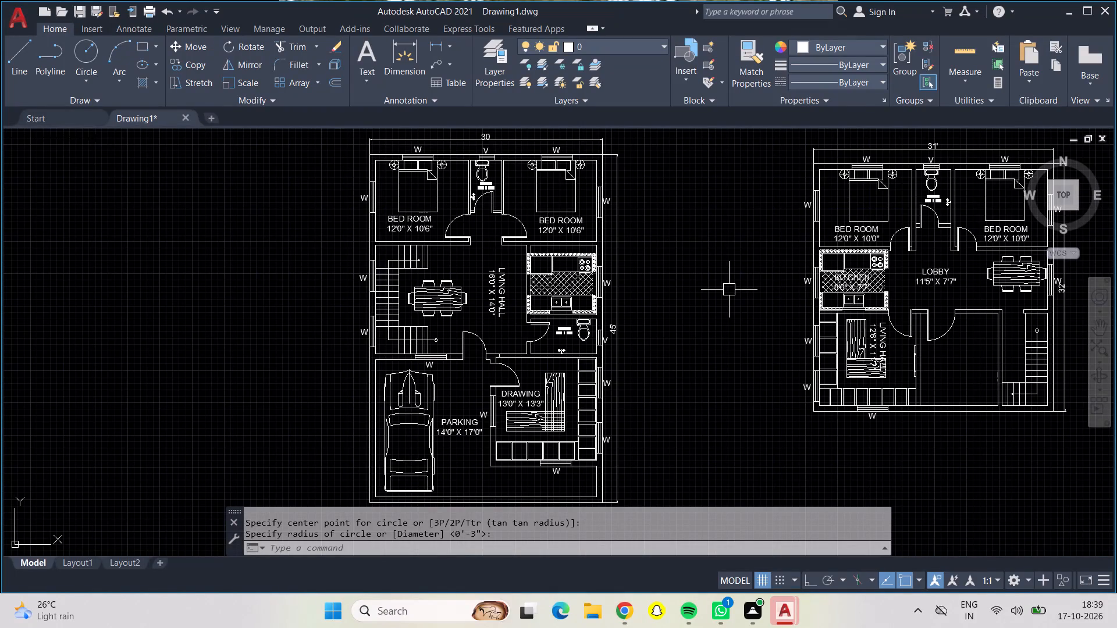
Save the drawing in Documents under the existing file name arhan, replacing that file.
middle_drag(728, 290, 251, 301)
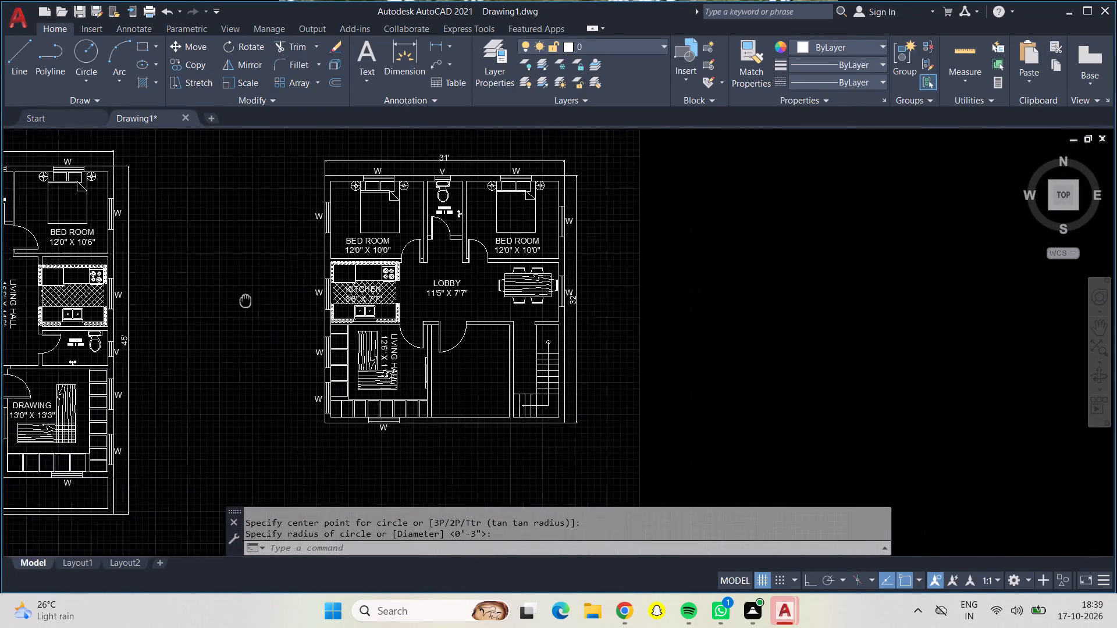
middle_drag(251, 301, 288, 312)
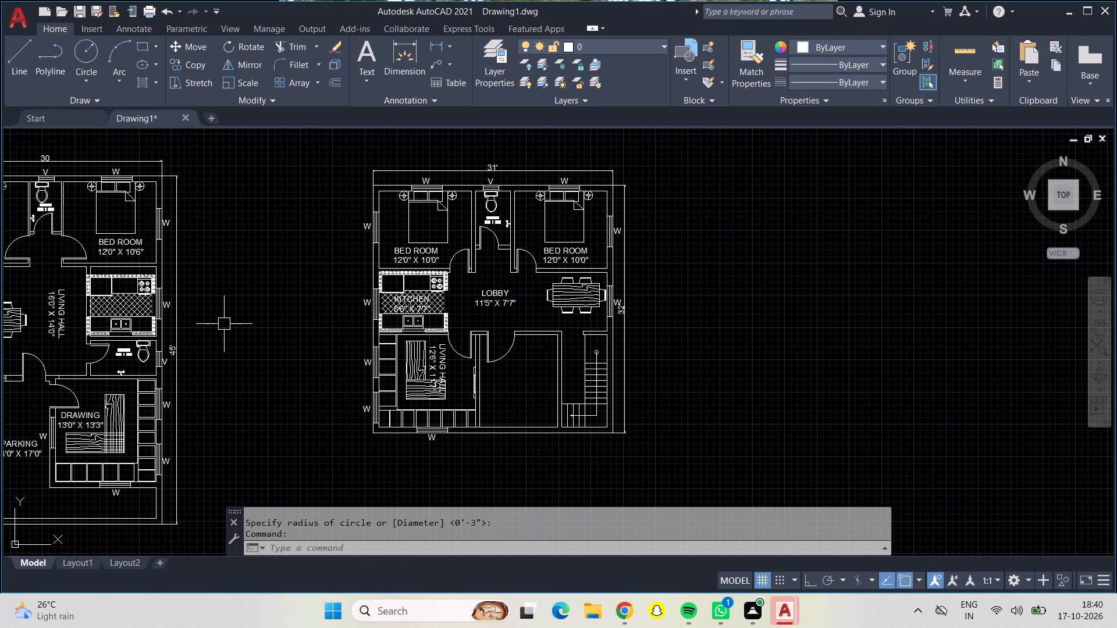
key(s)
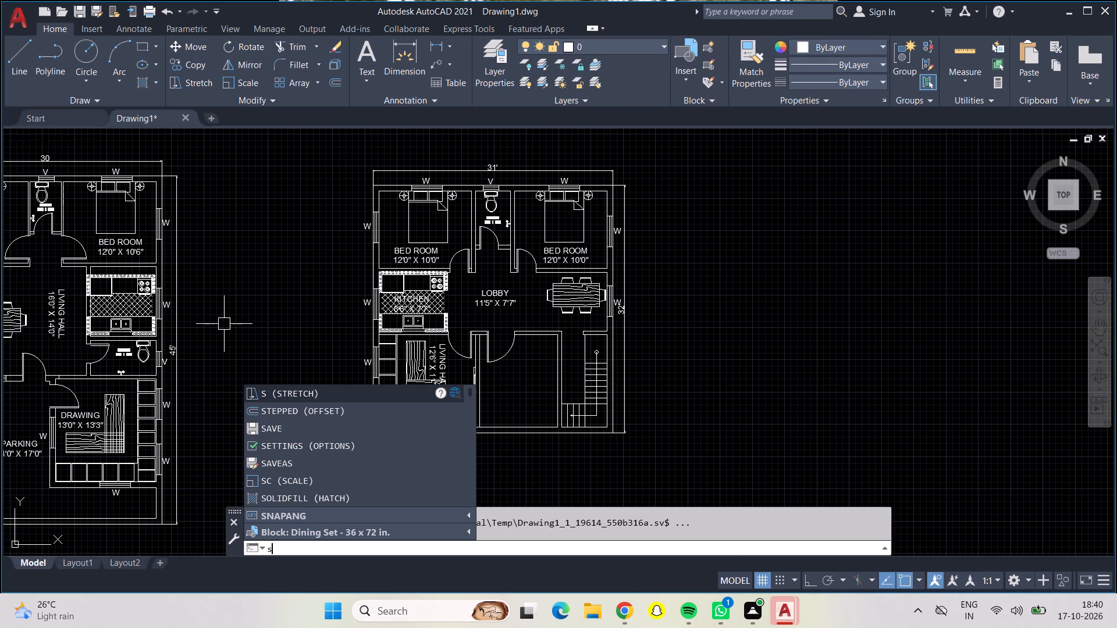
text(AVE)
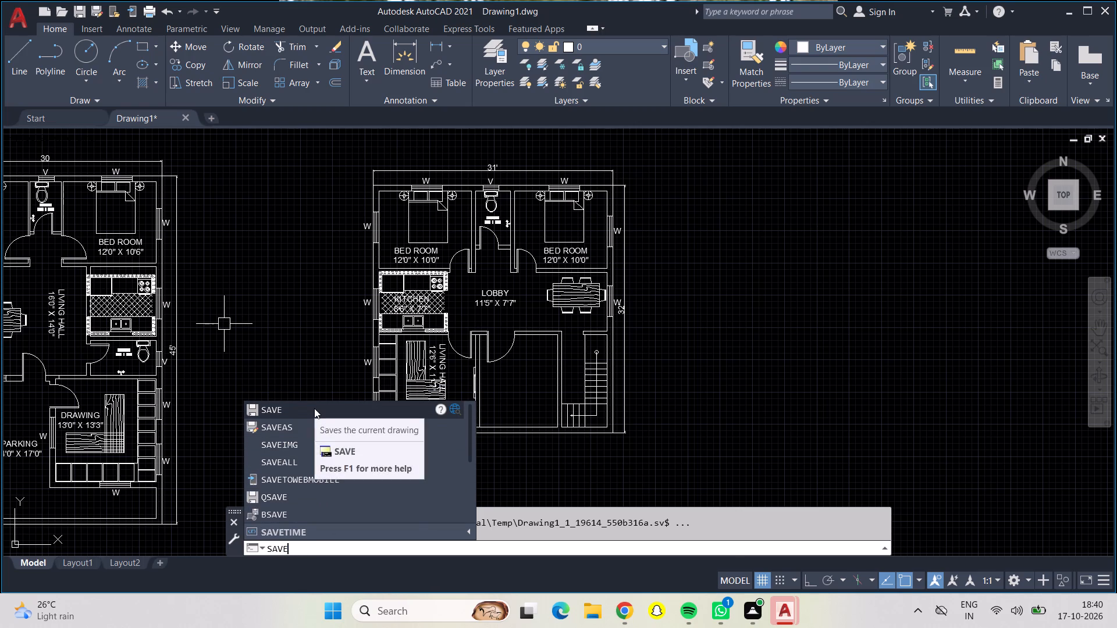
click(314, 408)
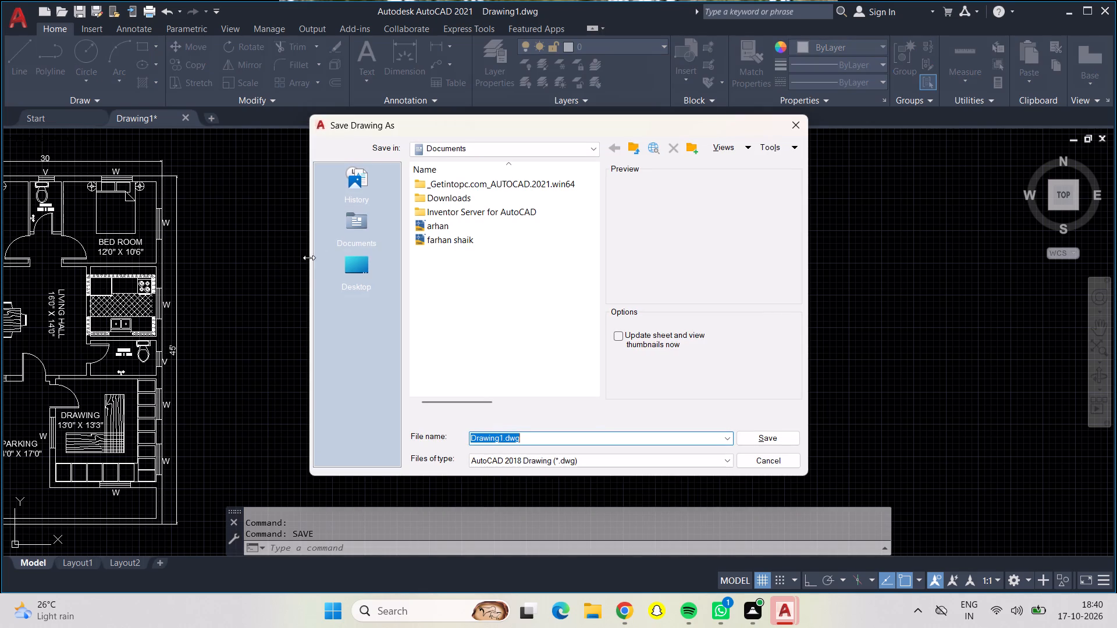
click(448, 226)
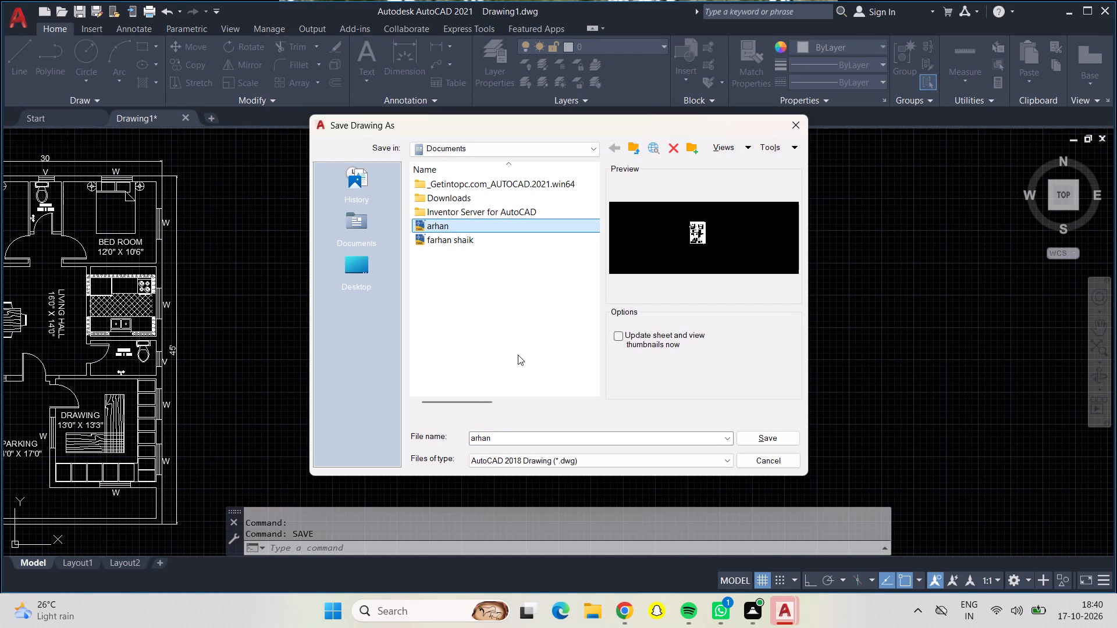
click(789, 439)
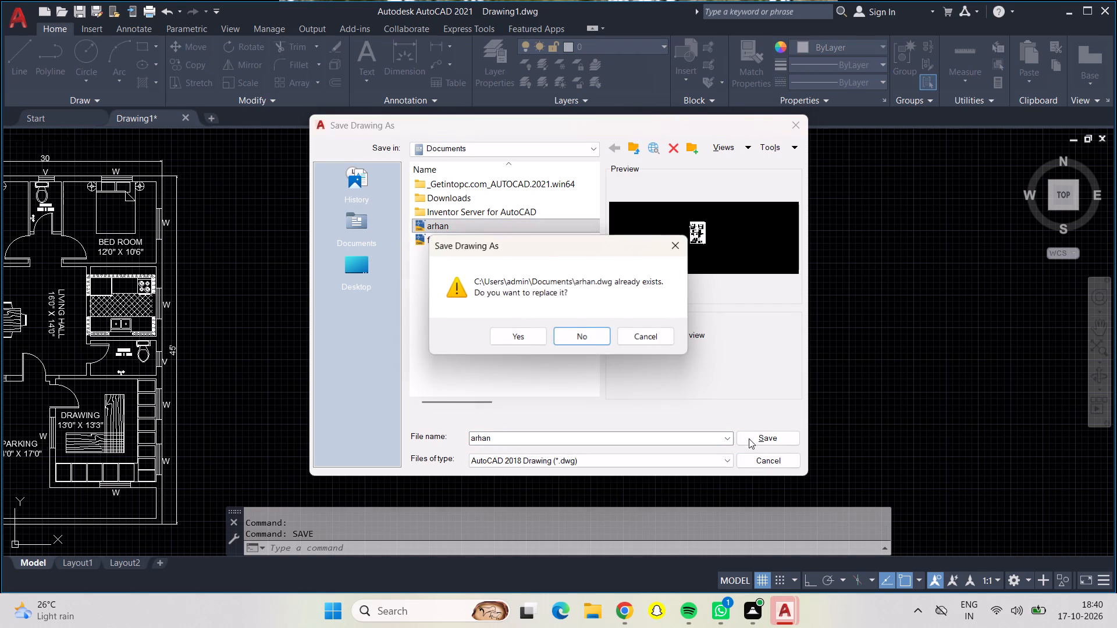
click(501, 336)
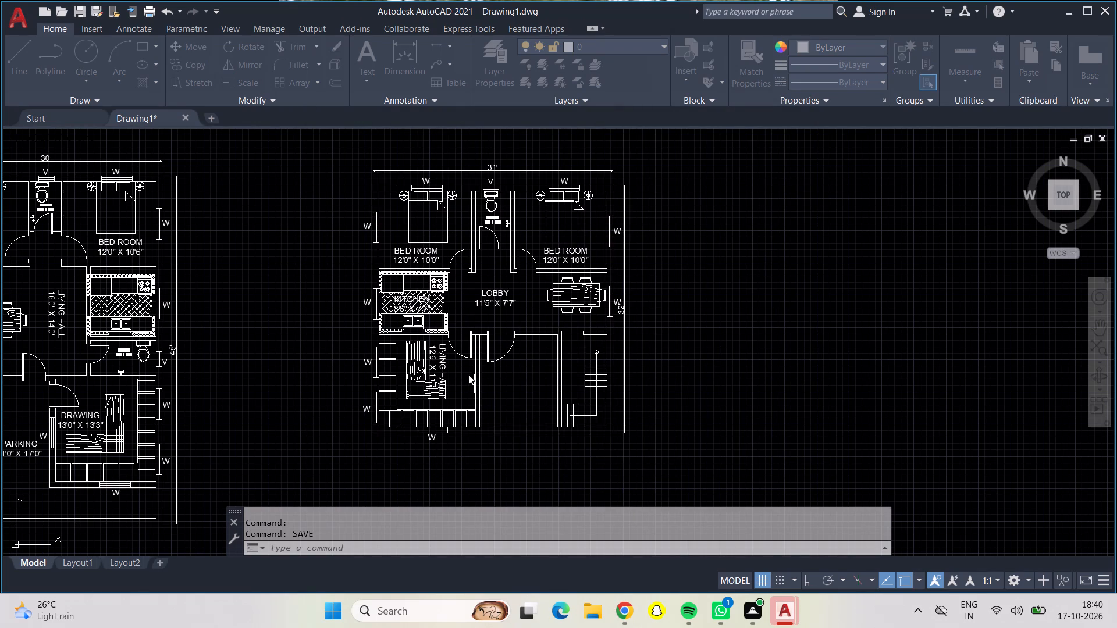
Save the drawing again as arhan in Documents, overwriting the previously saved version.
middle_drag(280, 371, 501, 336)
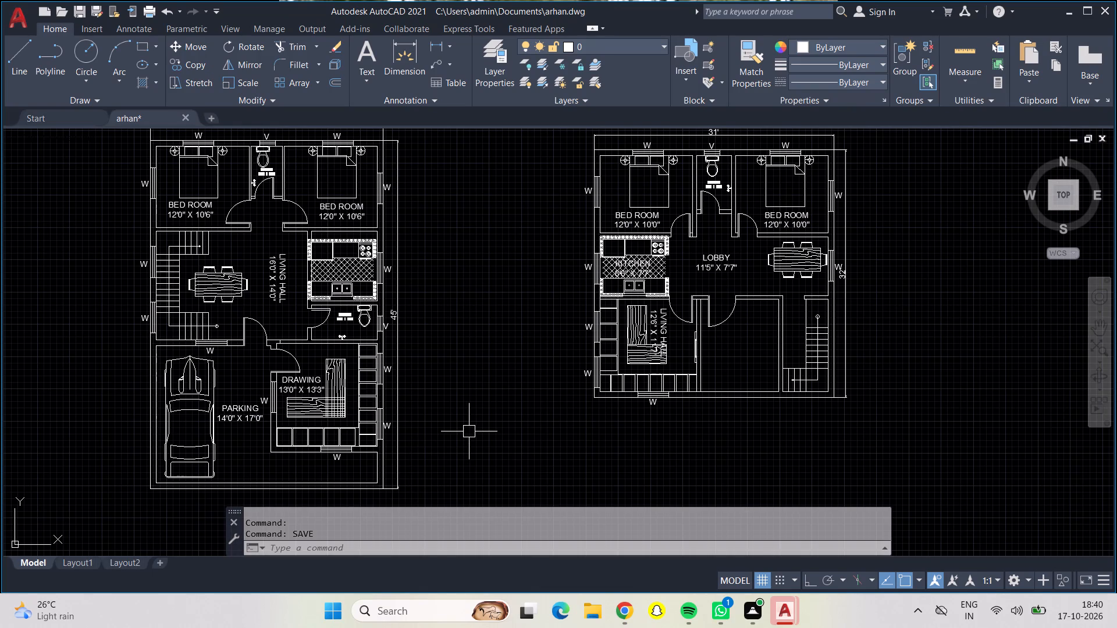
text(SAV)
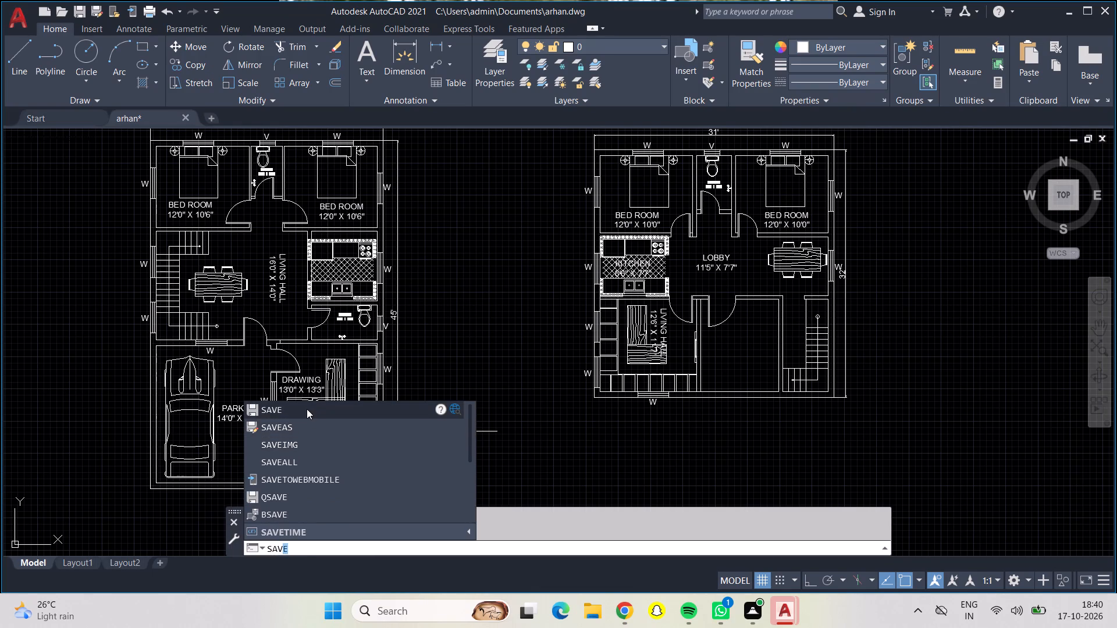
click(307, 409)
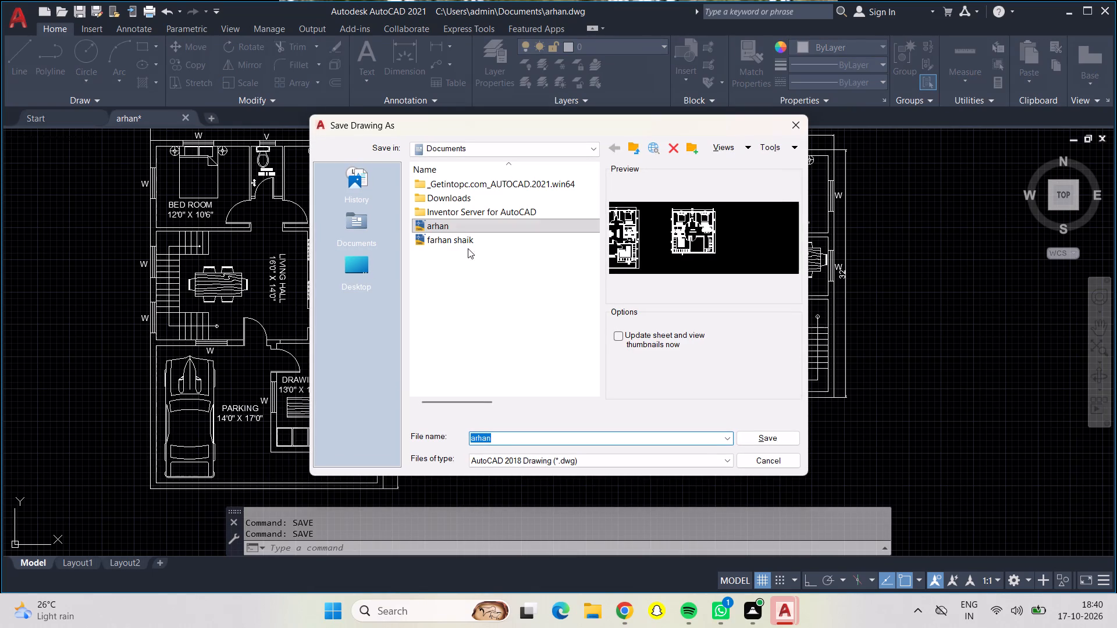
click(460, 227)
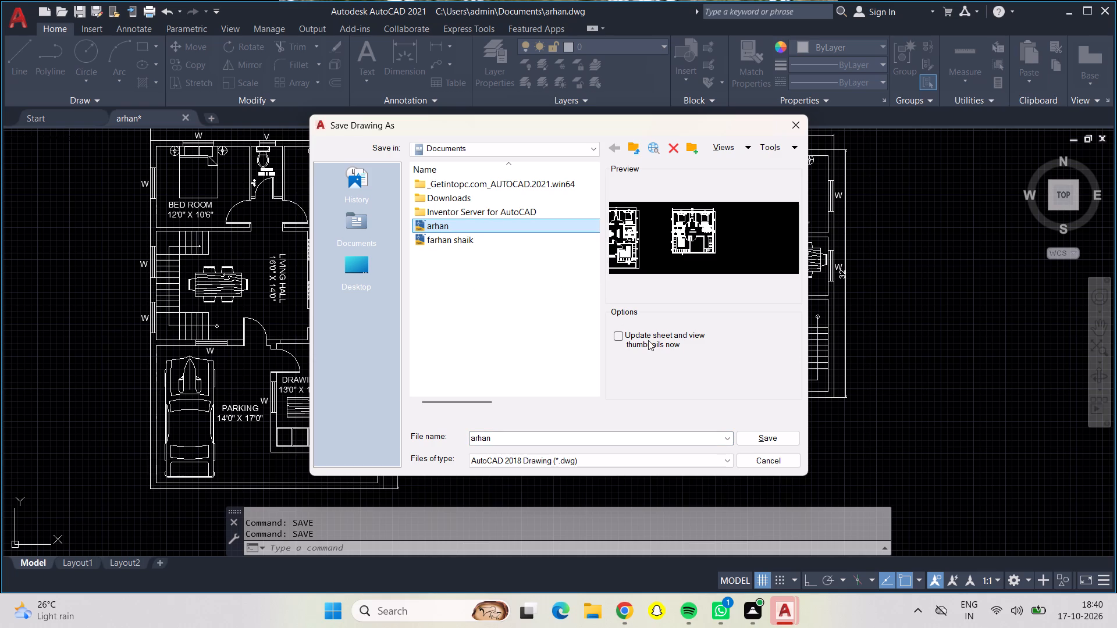
click(758, 433)
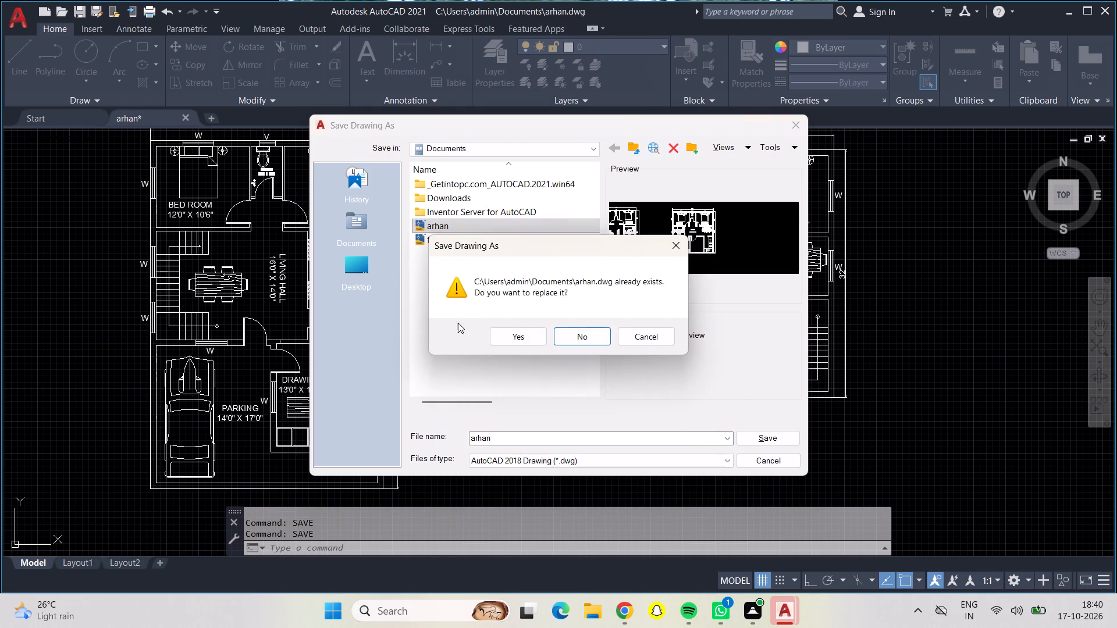
click(514, 333)
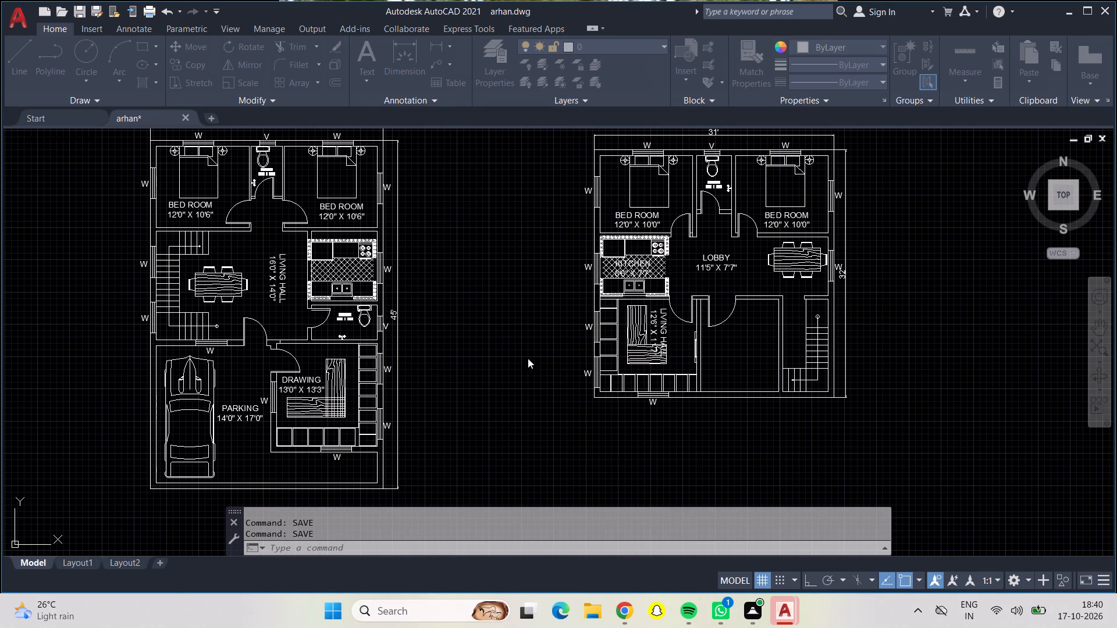
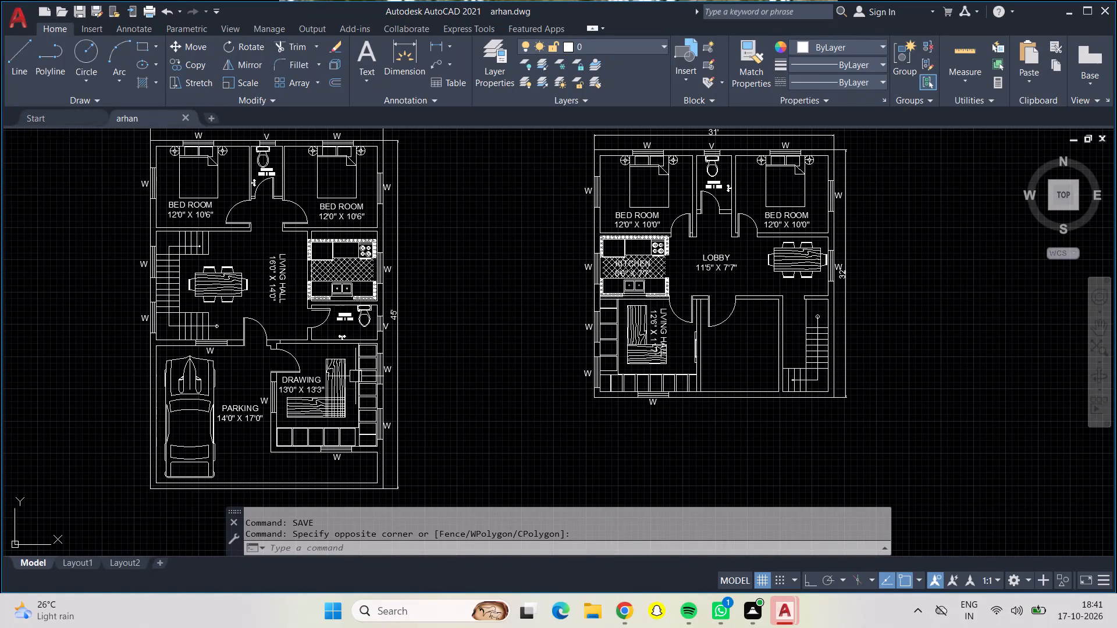
Copy the PARKING room label from the first floor plan into the unlabelled room beside the staircase in the second plan.
middle_drag(475, 403, 513, 413)
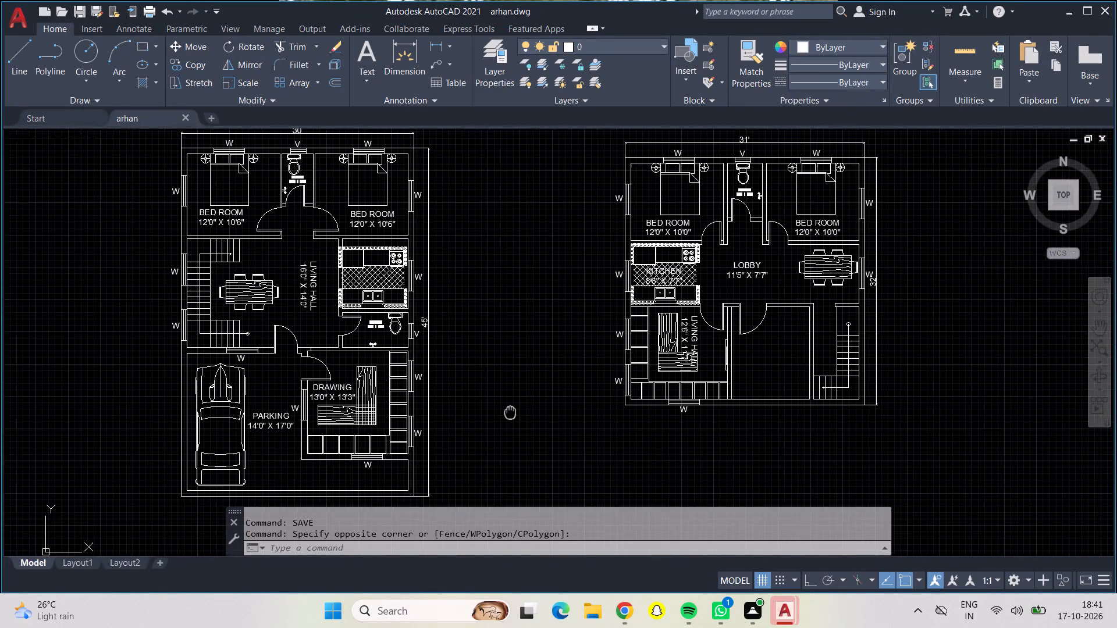
middle_drag(513, 413, 532, 421)
middle_drag(532, 421, 525, 420)
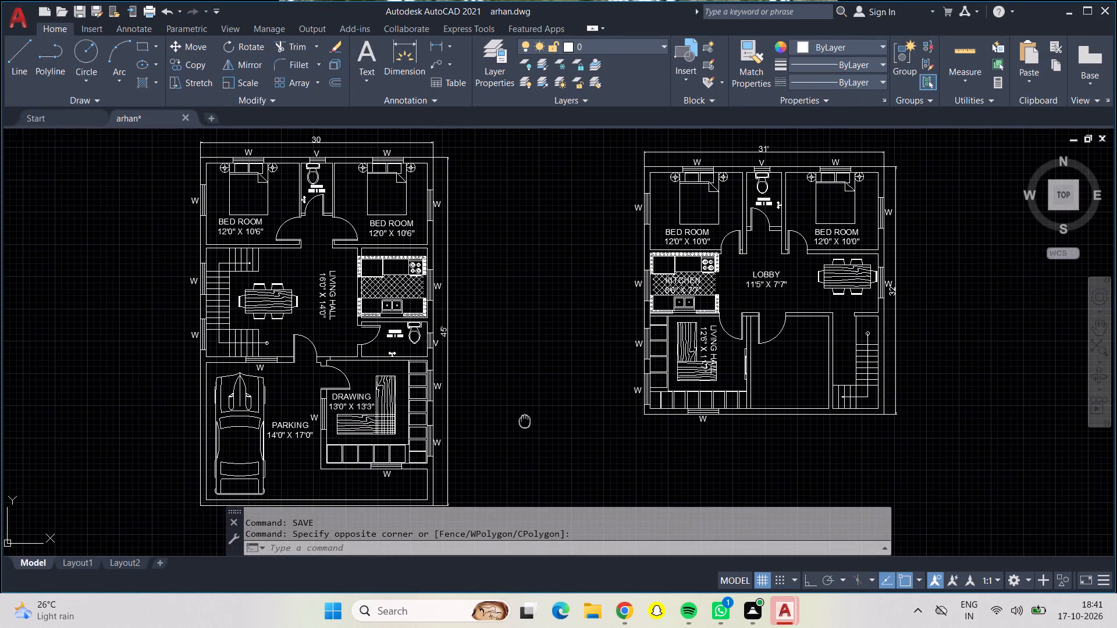
middle_drag(525, 420, 521, 418)
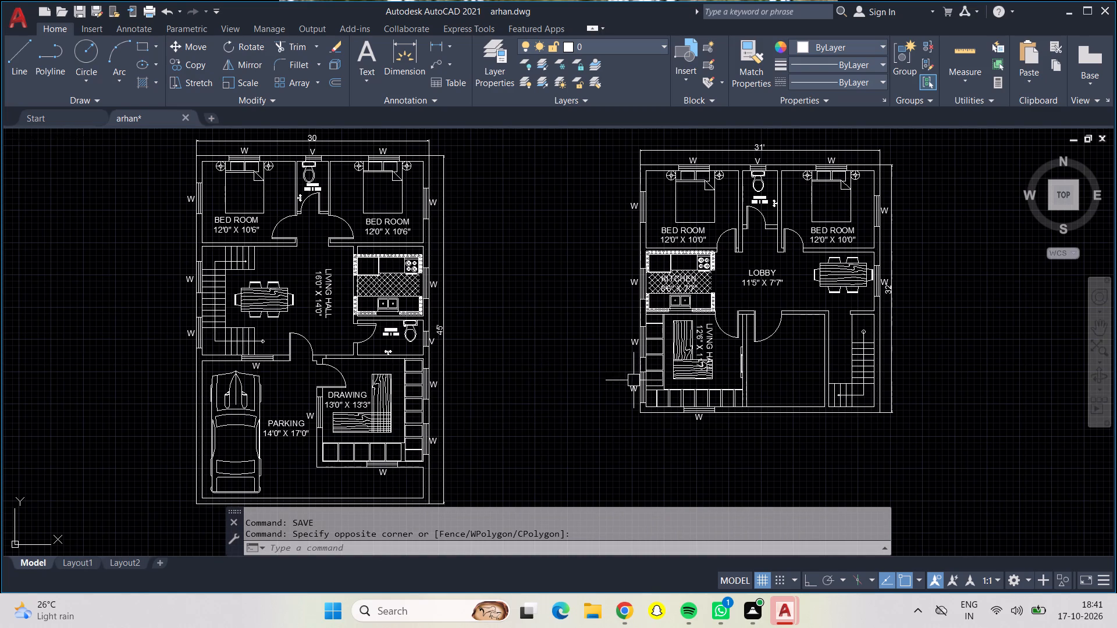
scroll(334, 416, up, 3)
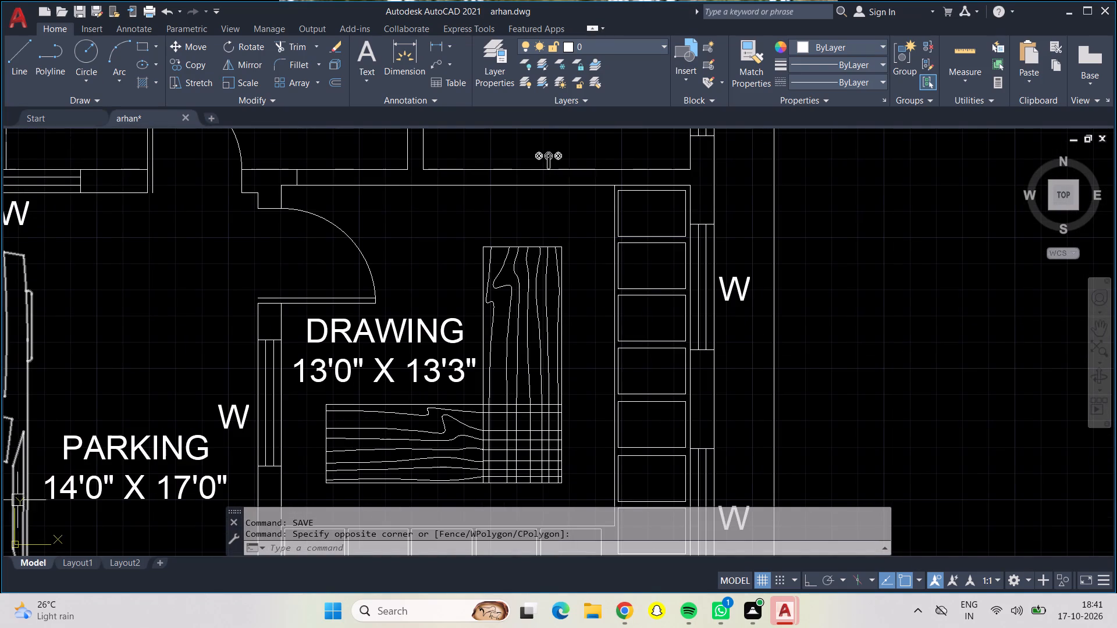
click(97, 455)
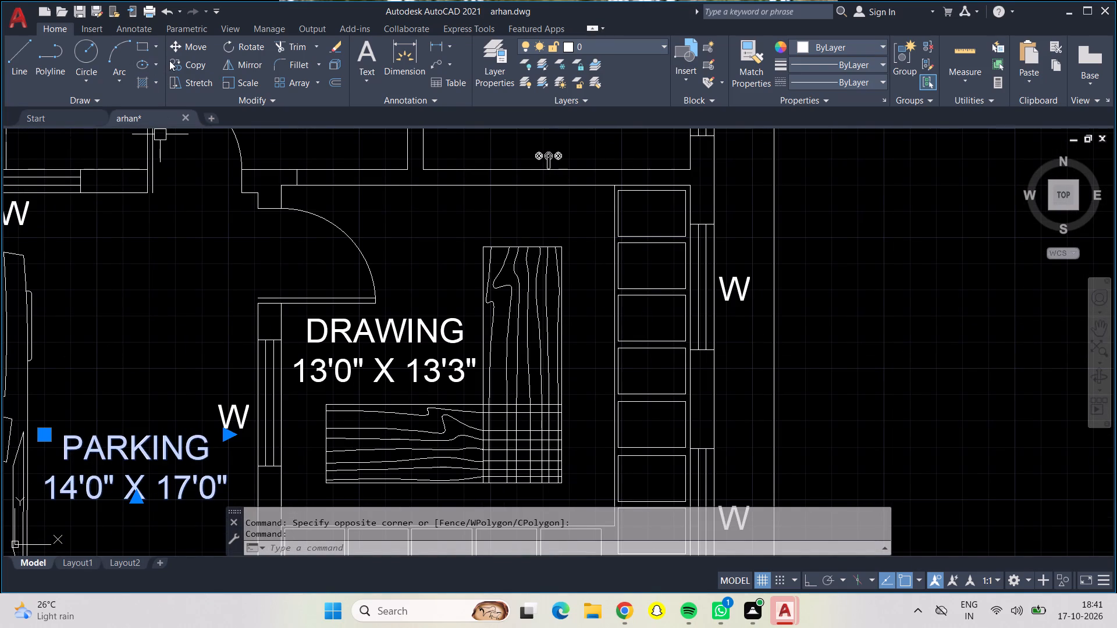
click(171, 60)
click(147, 494)
scroll(778, 301, down, 2)
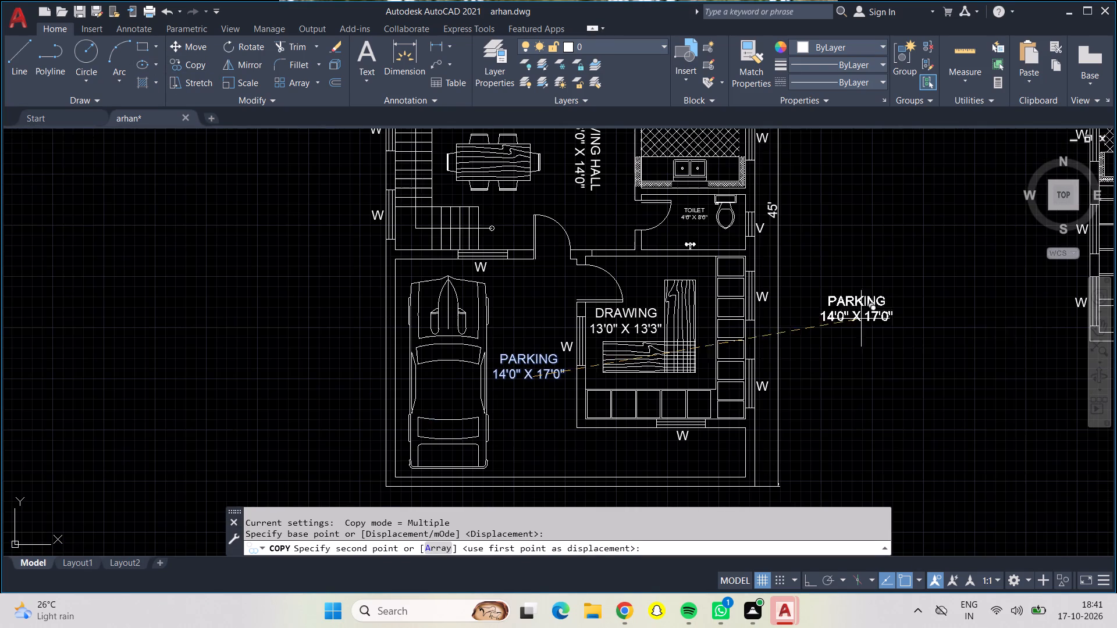
middle_drag(1002, 341, 407, 438)
scroll(743, 372, up, 2)
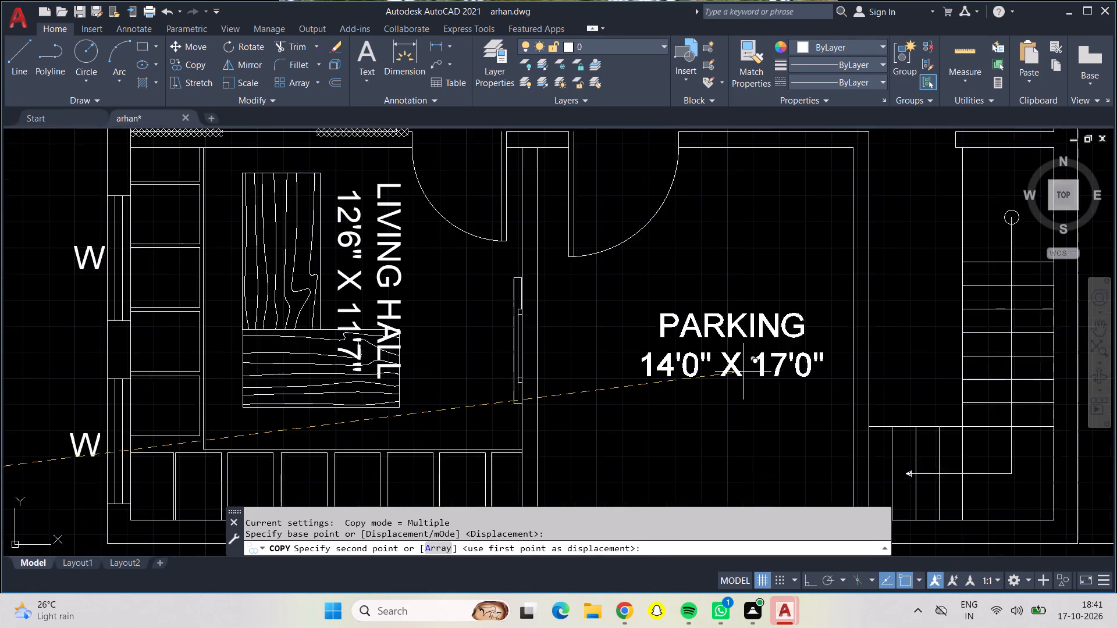
scroll(743, 372, up, 1)
click(739, 336)
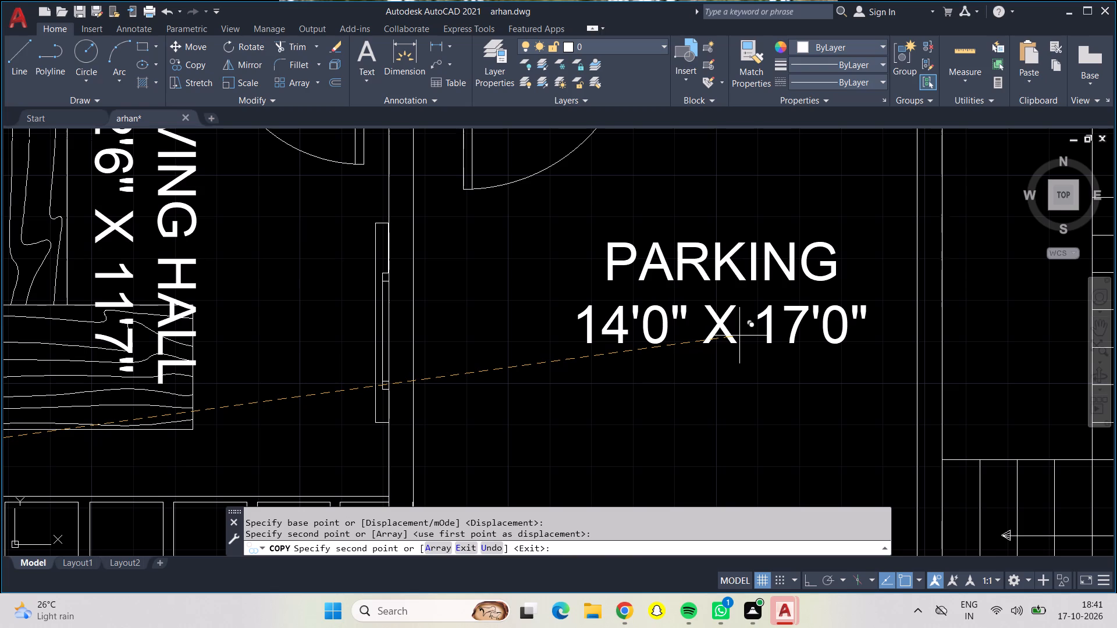
key(Escape)
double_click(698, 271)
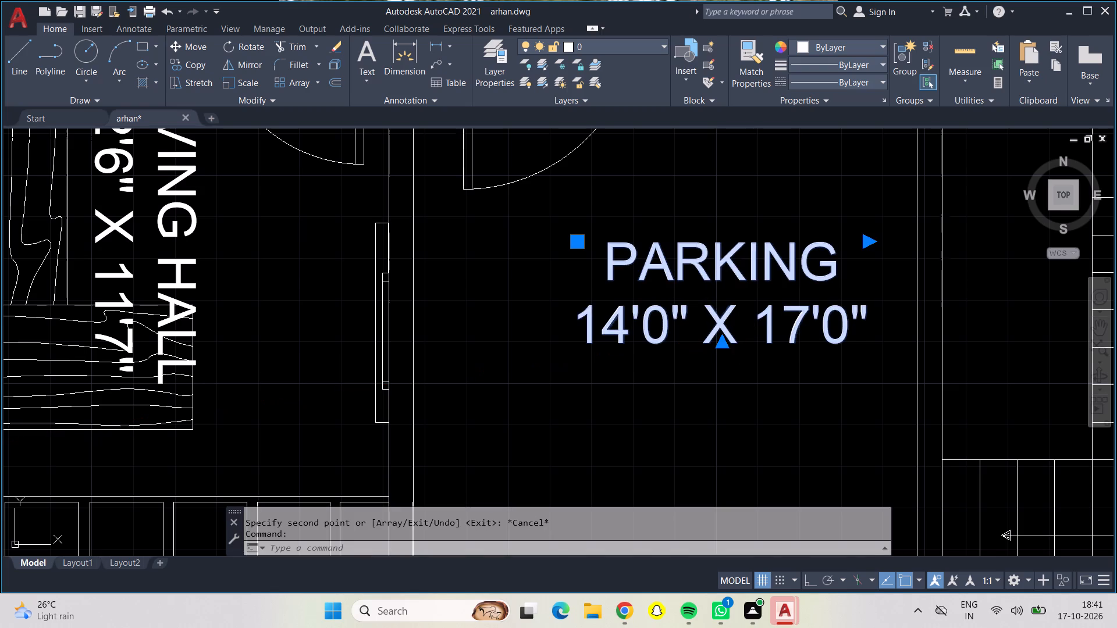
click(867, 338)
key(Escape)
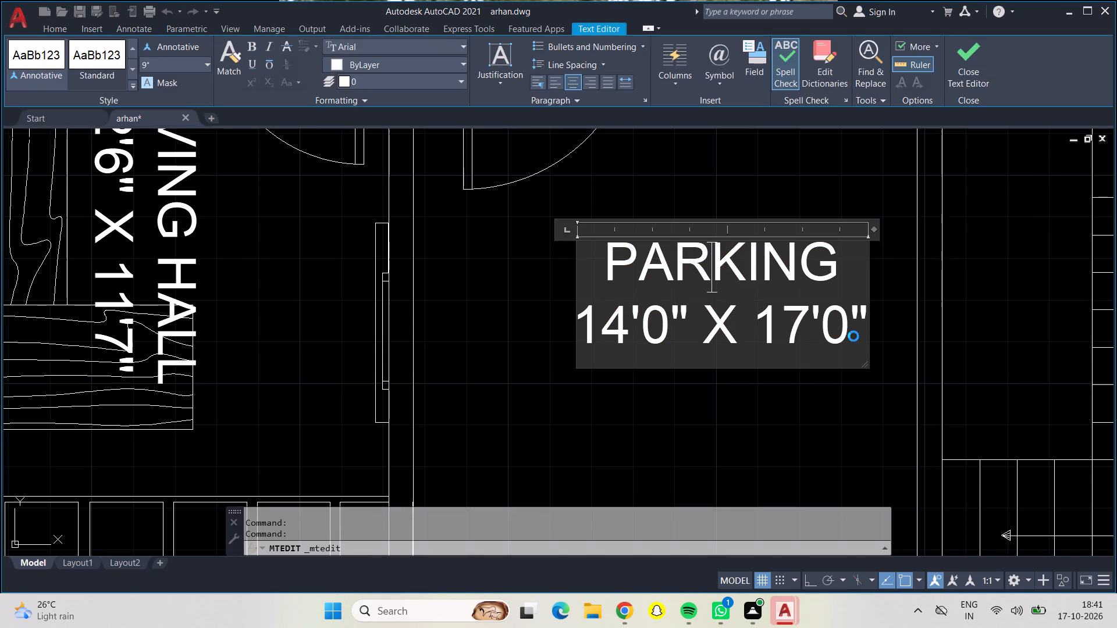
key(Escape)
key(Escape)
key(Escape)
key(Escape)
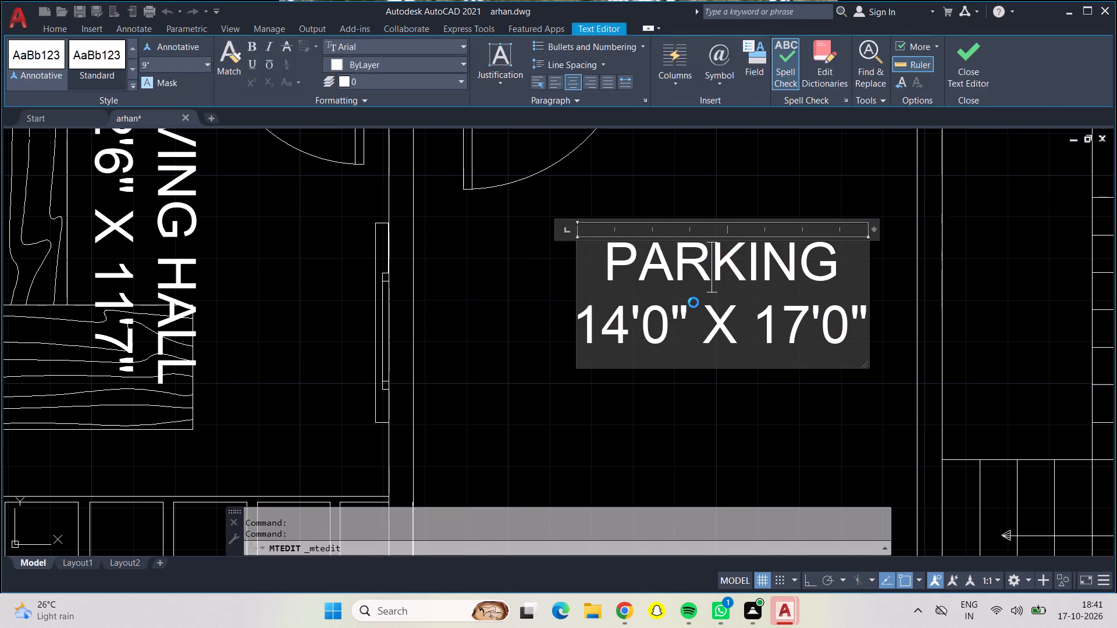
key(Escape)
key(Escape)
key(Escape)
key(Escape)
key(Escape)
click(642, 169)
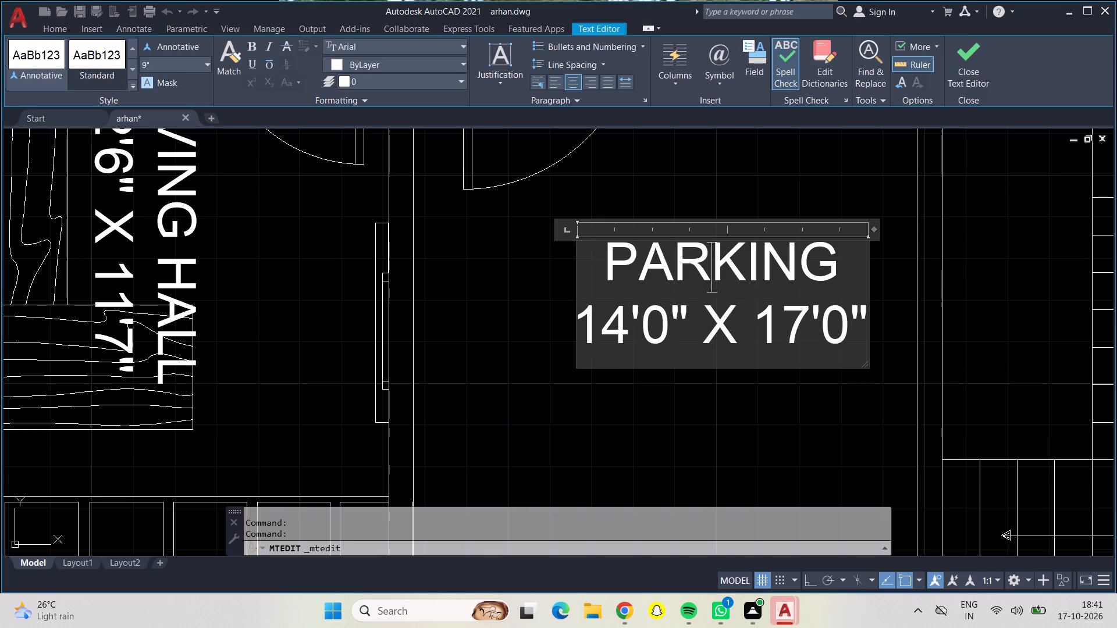
Measure the width and depth of the room holding the copied PARKING label, using Quick measure.
click(966, 52)
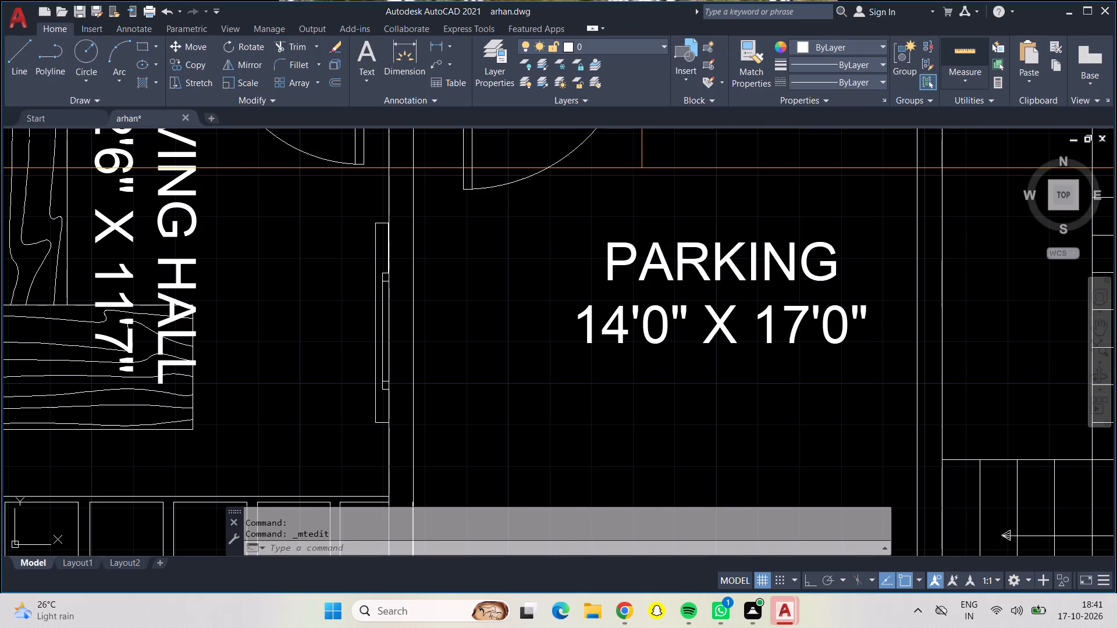
scroll(803, 263, down, 1)
middle_drag(803, 263, 803, 283)
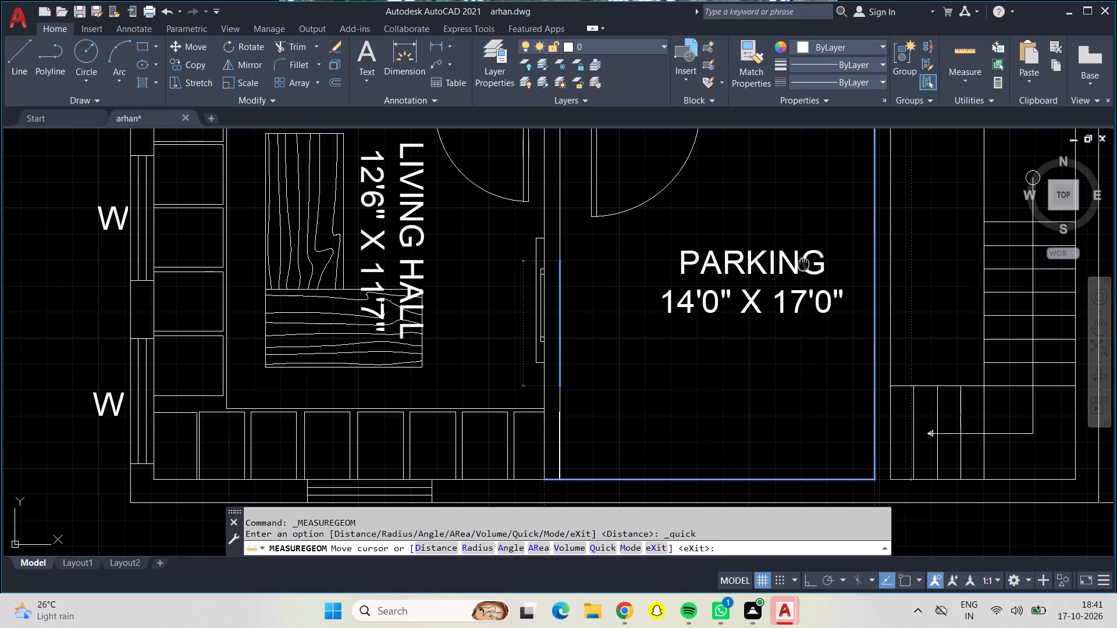
middle_drag(803, 283, 795, 381)
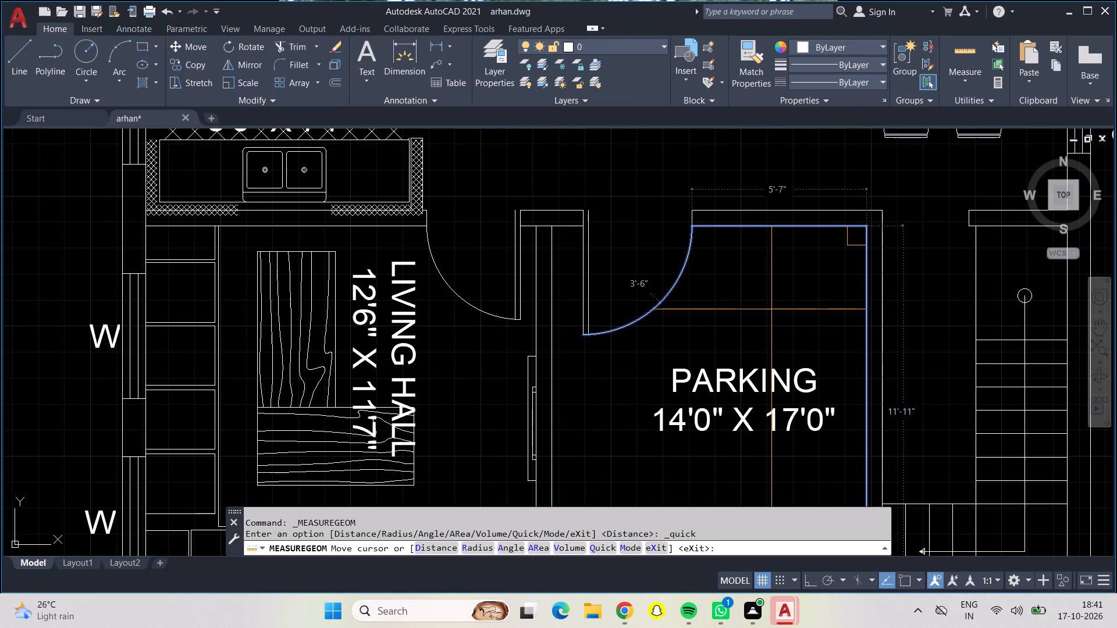
middle_drag(853, 429, 780, 267)
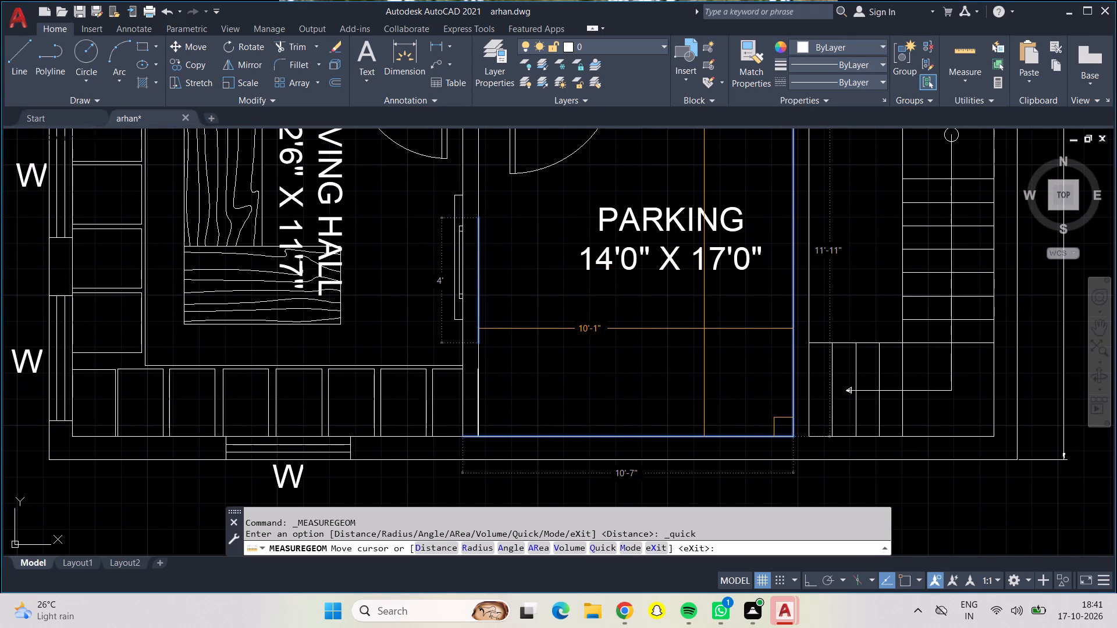
scroll(704, 329, up, 1)
middle_drag(704, 329, 746, 387)
scroll(746, 388, down, 2)
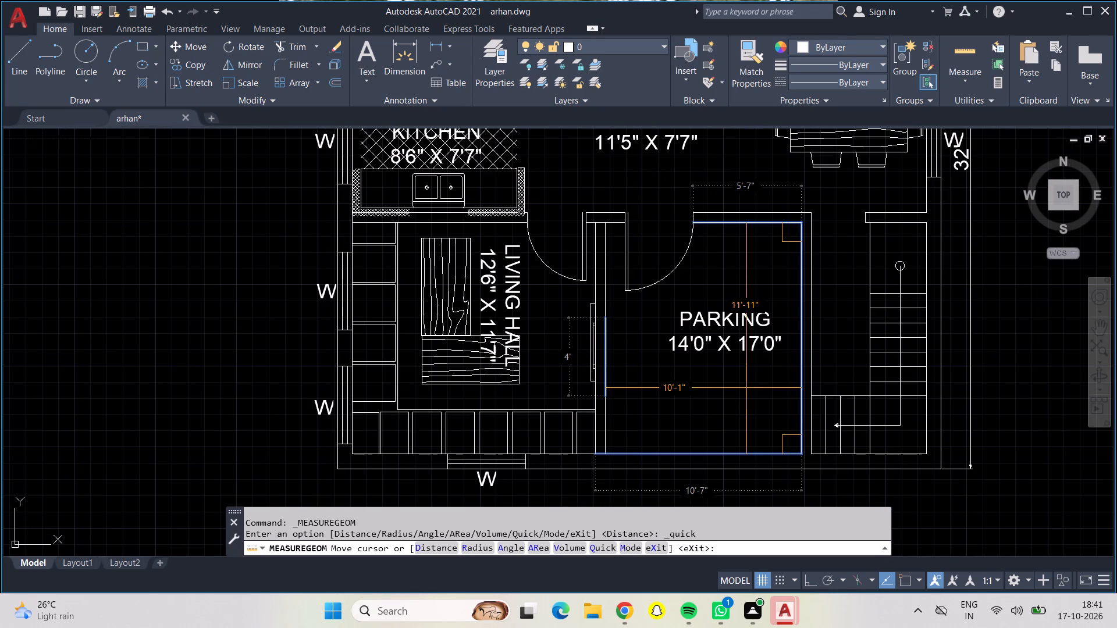
key(Escape)
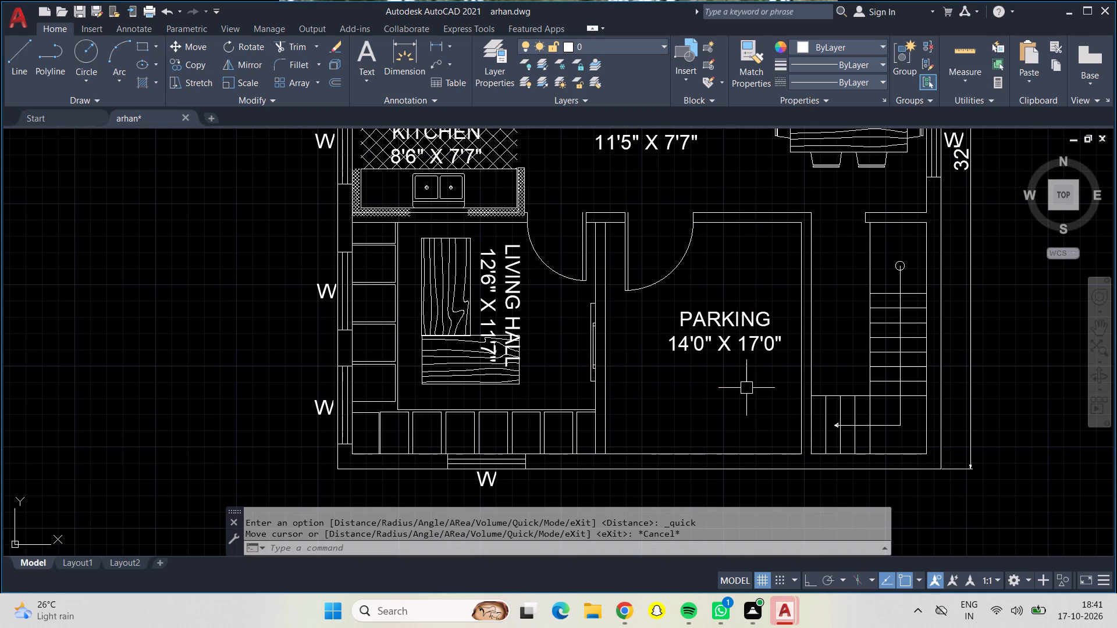
Change the size line of the copied PARKING label in the second plan to 10'1" x 11'1".
double_click(740, 336)
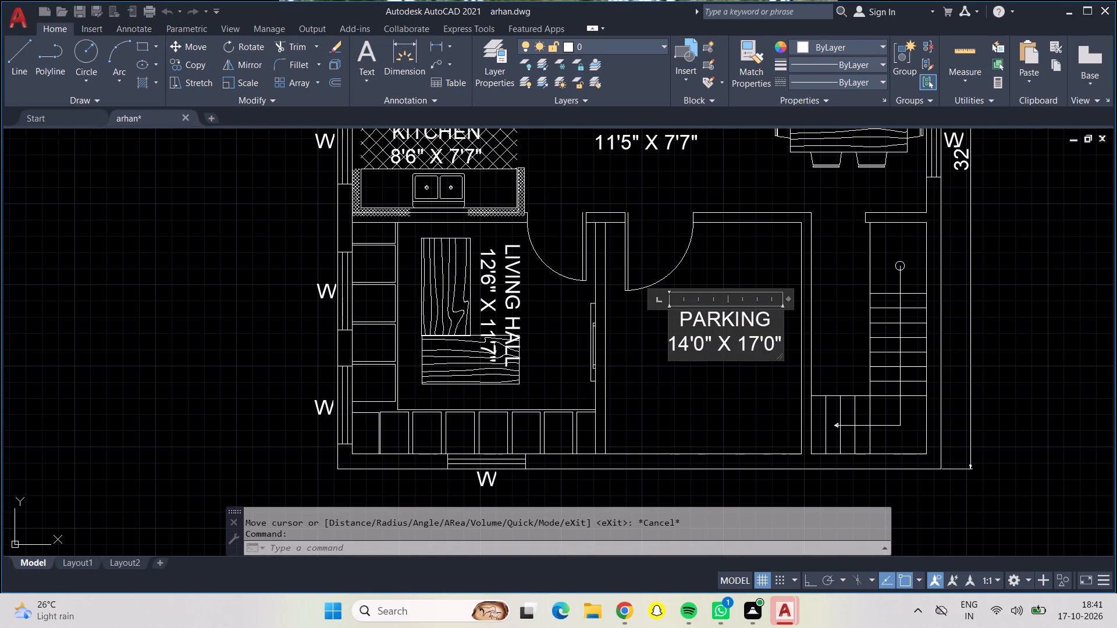
click(777, 344)
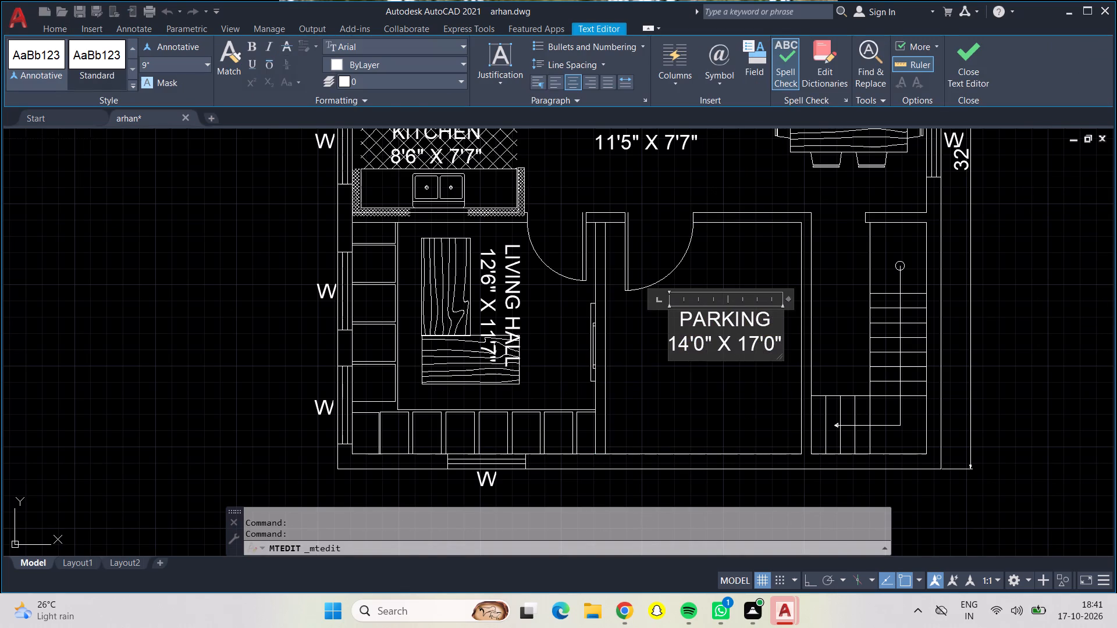
key(BackSpace)
key(BackSpace)
key(BackSpace)
key(BackSpace)
key(BackSpace)
key(BackSpace)
key(BackSpace)
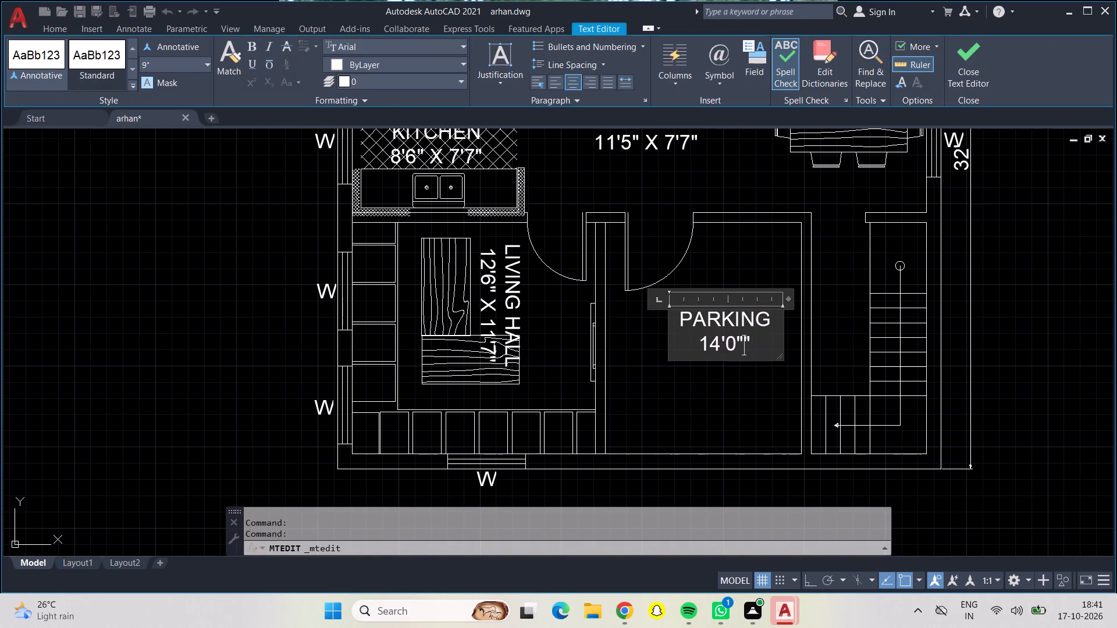
key(BackSpace)
key(BackSpace)
key(BackSpace)
key(BackSpace)
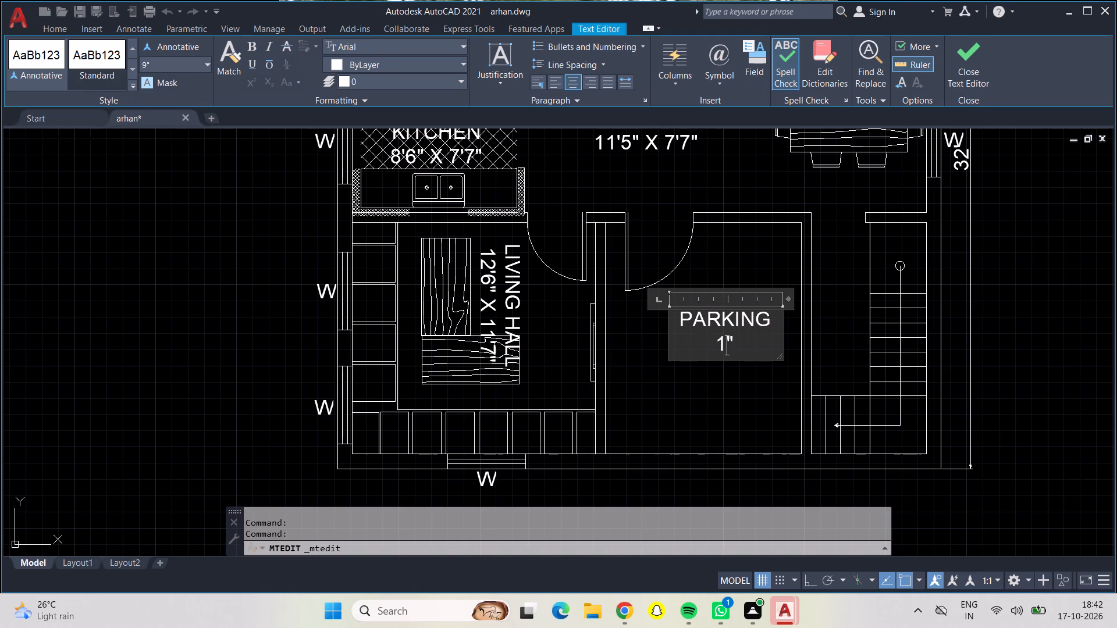
key(0)
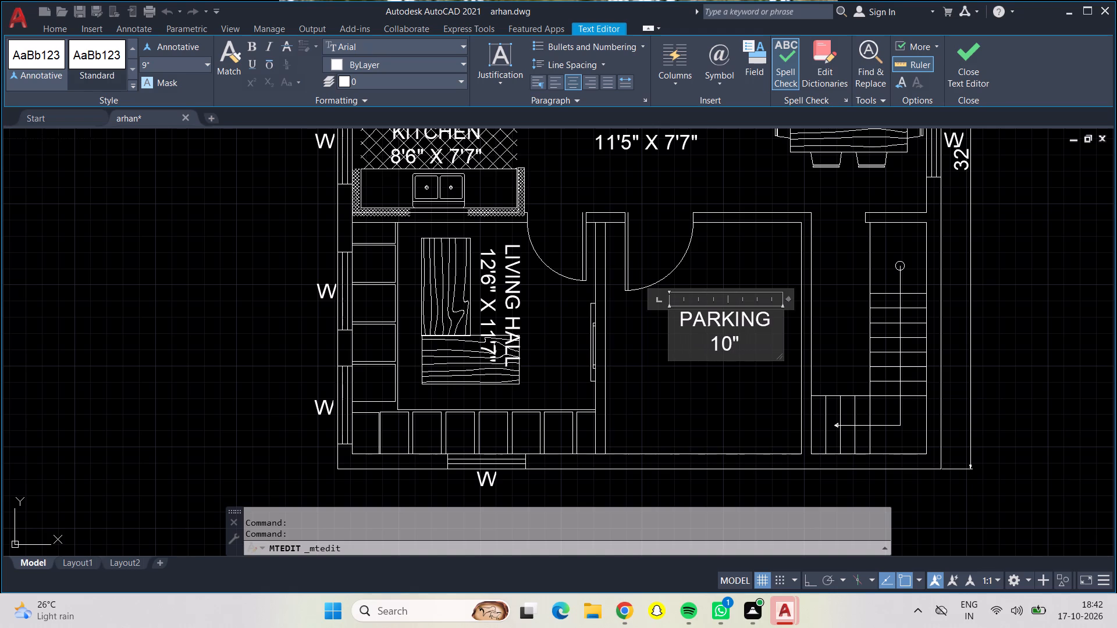
key(apostrophe)
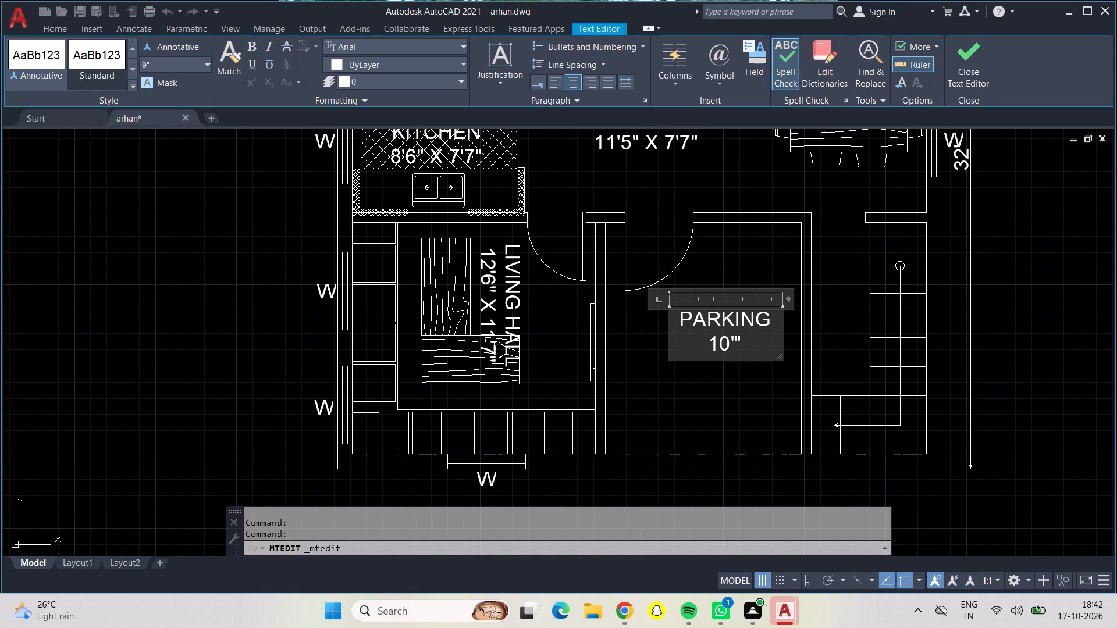
key(1)
click(750, 350)
key(space)
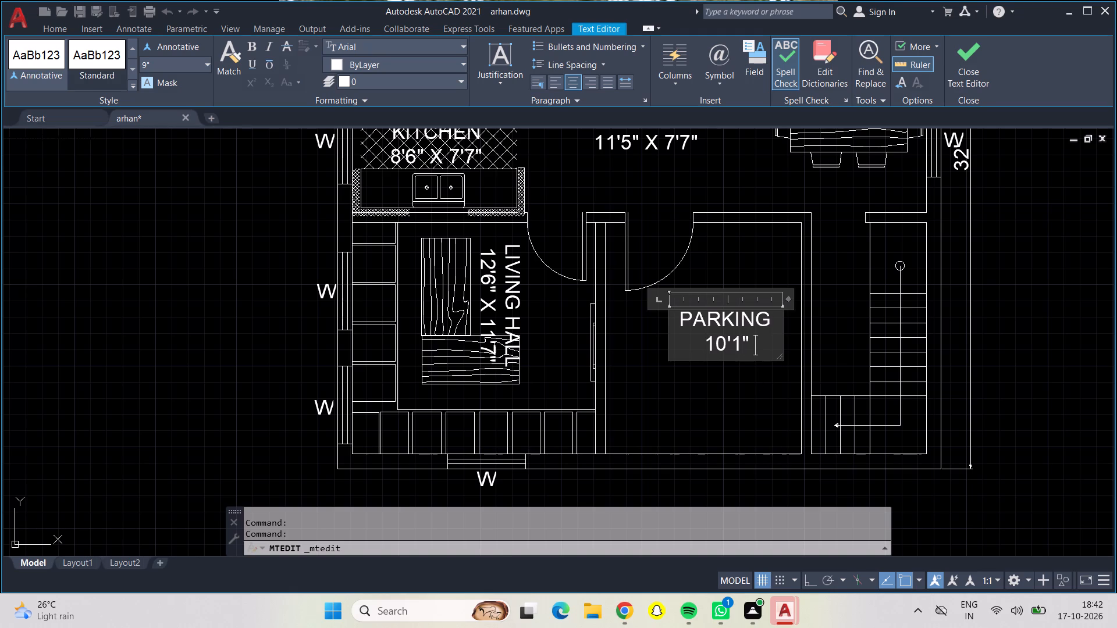
key(shift+x)
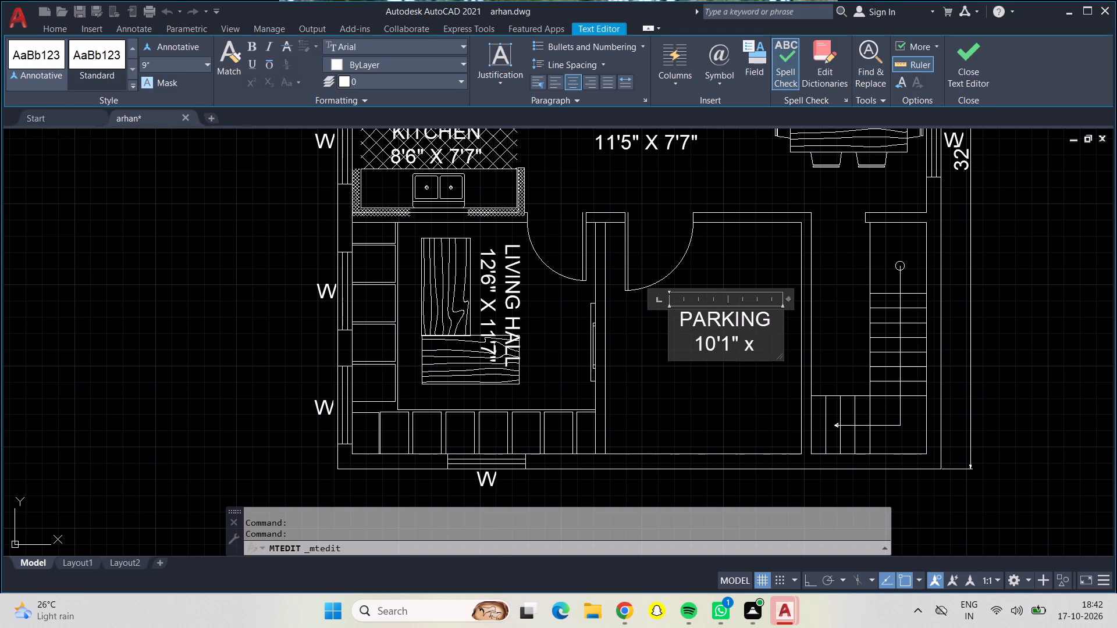
key(space)
text(11)
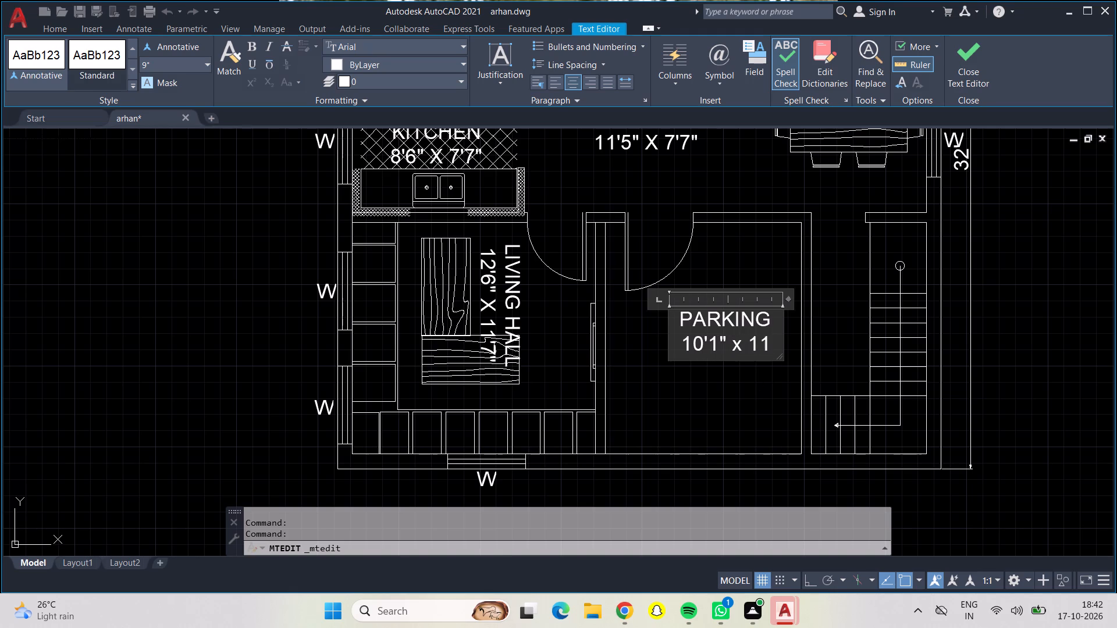
key(apostrophe)
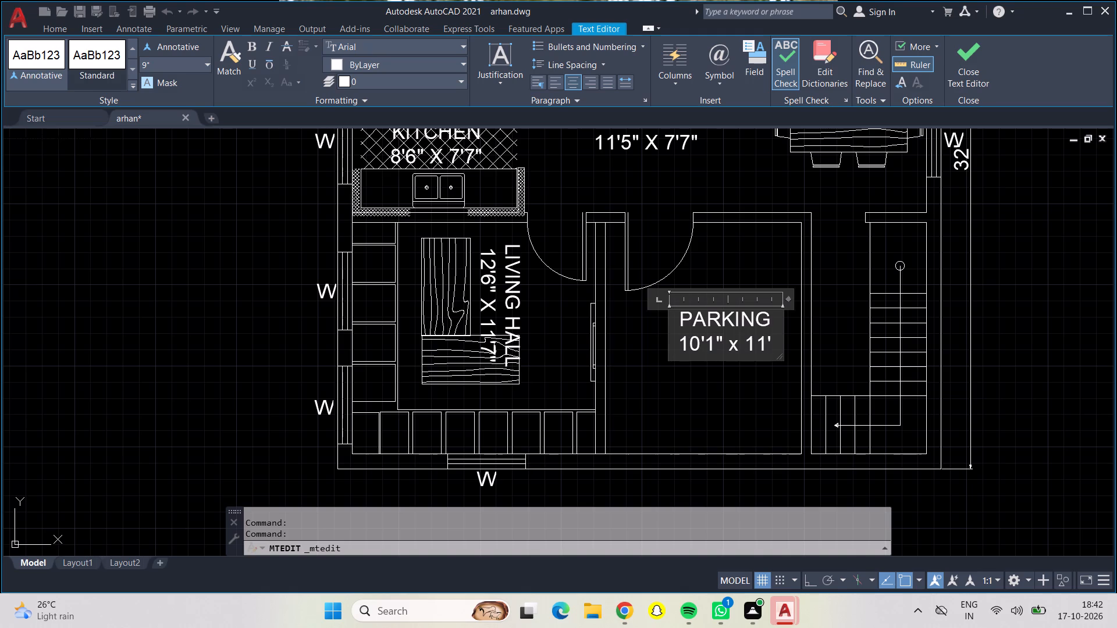
key(1)
key(shift+quotedbl)
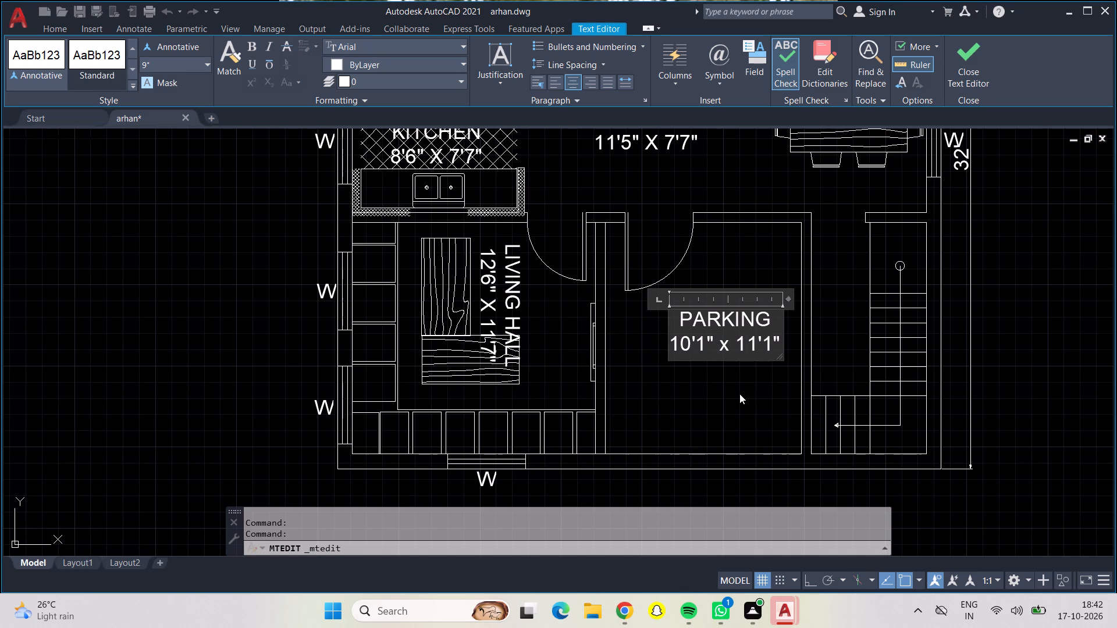
click(739, 394)
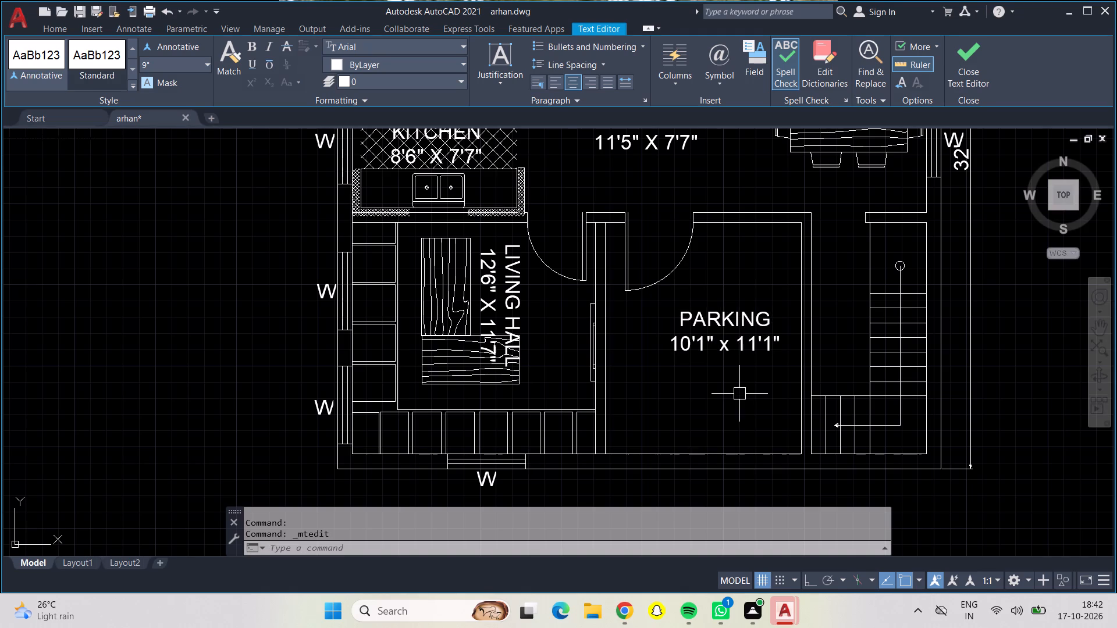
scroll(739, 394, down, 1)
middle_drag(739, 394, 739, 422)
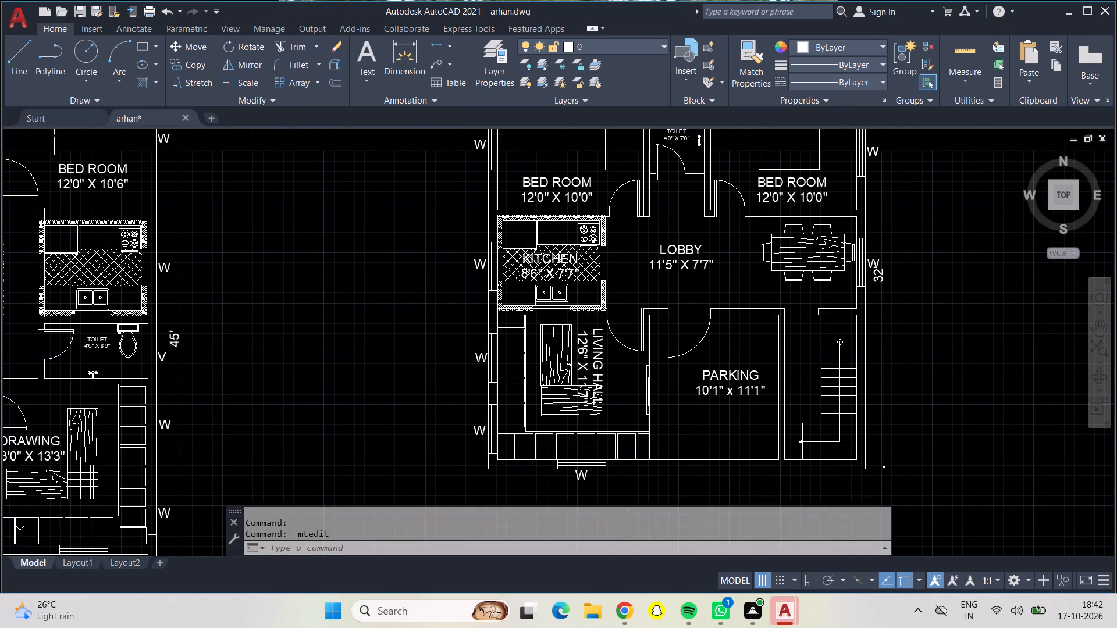